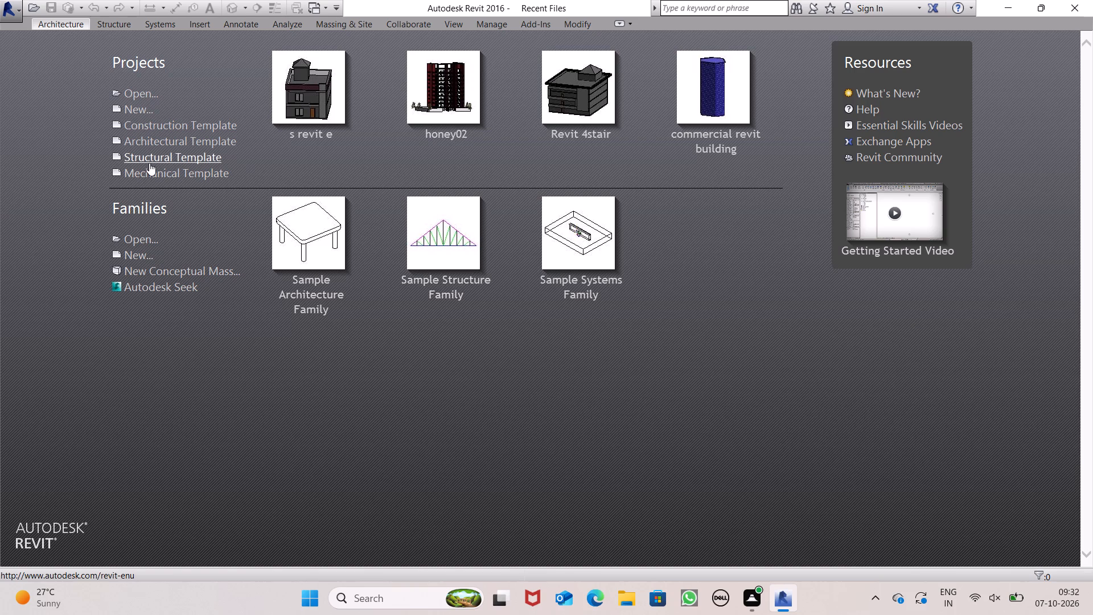
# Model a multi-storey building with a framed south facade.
# Create a new project based on the Architectural Template.
pyautogui.click(143, 110)
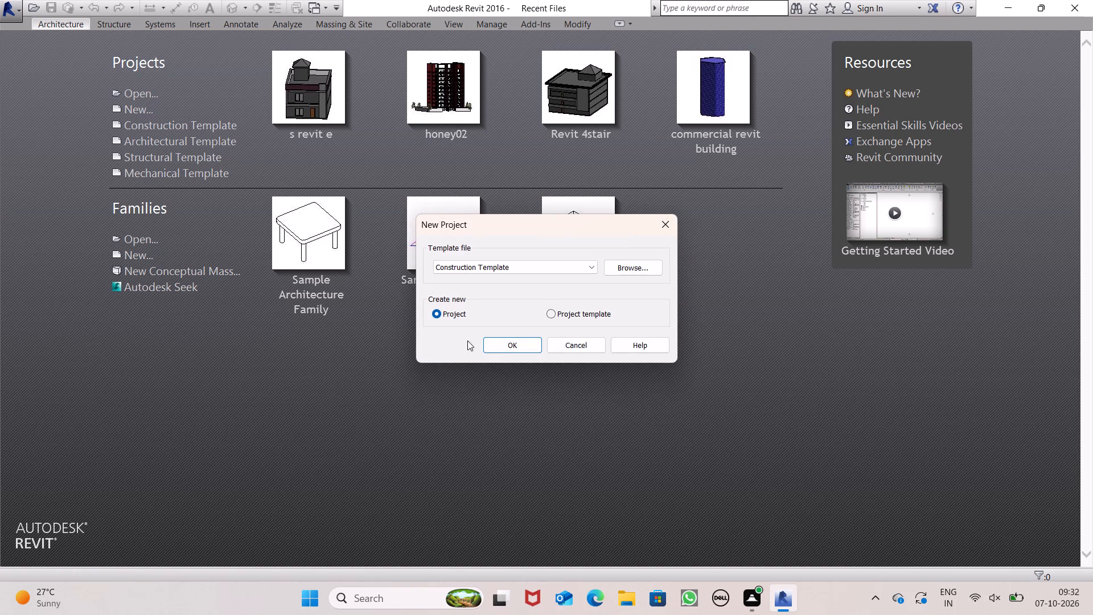
pyautogui.click(586, 271)
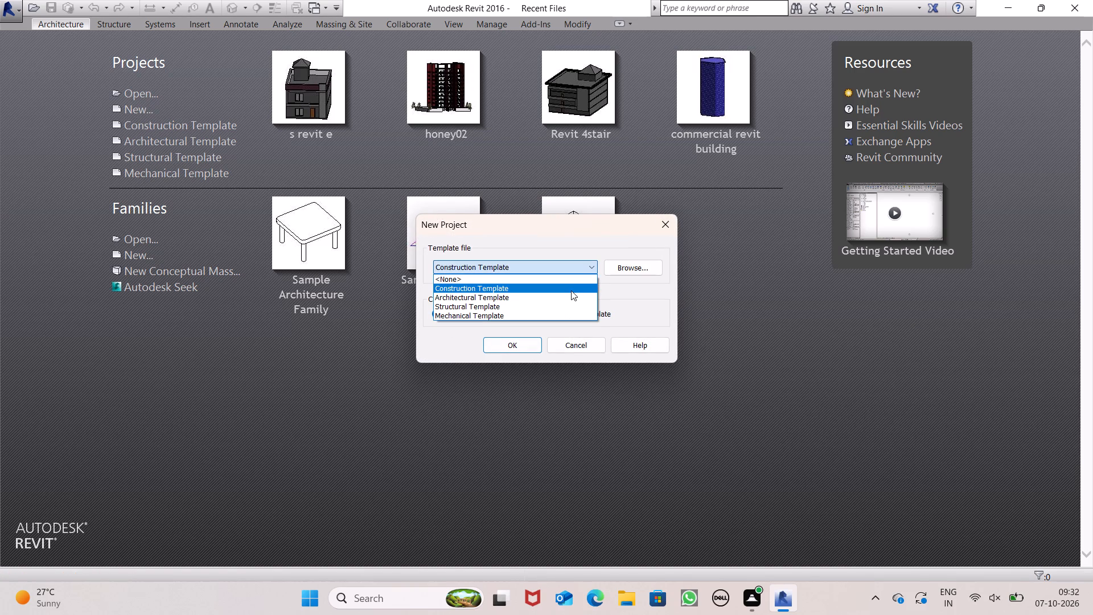
pyautogui.click(571, 294)
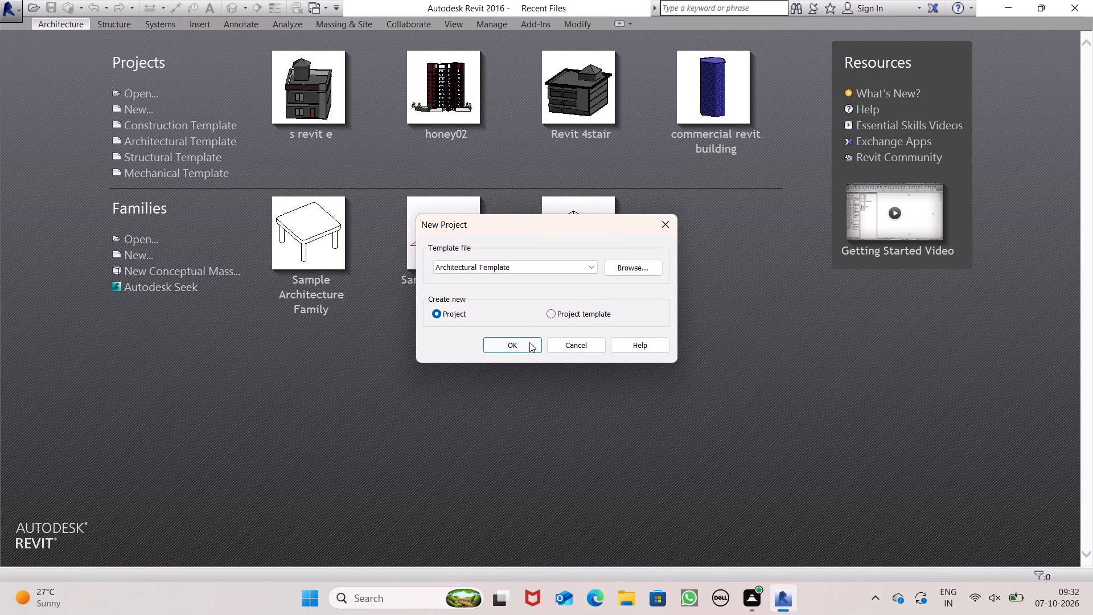
pyautogui.click(529, 350)
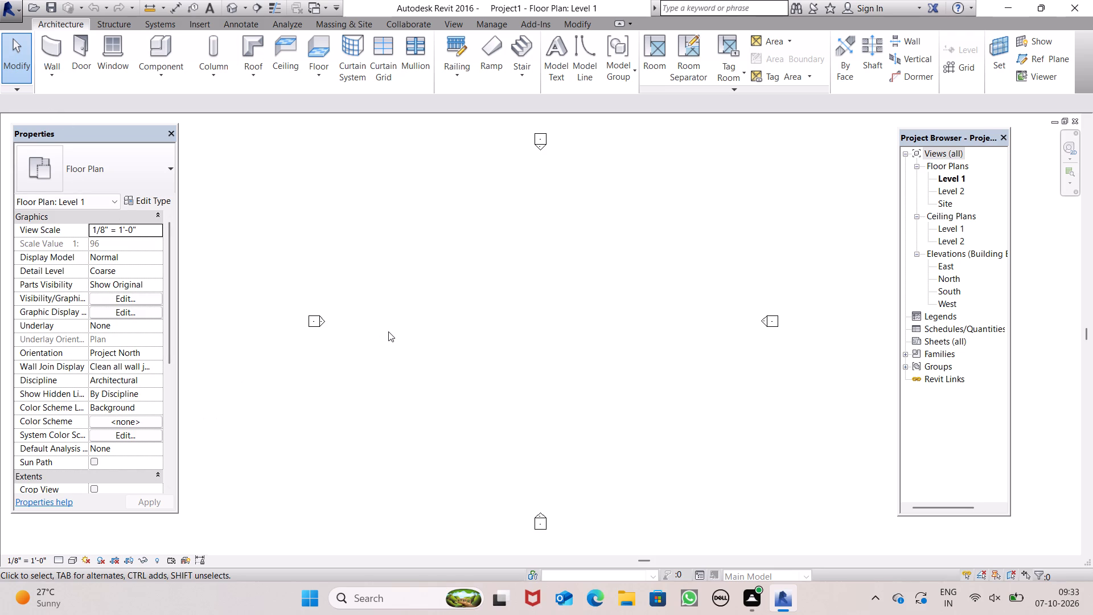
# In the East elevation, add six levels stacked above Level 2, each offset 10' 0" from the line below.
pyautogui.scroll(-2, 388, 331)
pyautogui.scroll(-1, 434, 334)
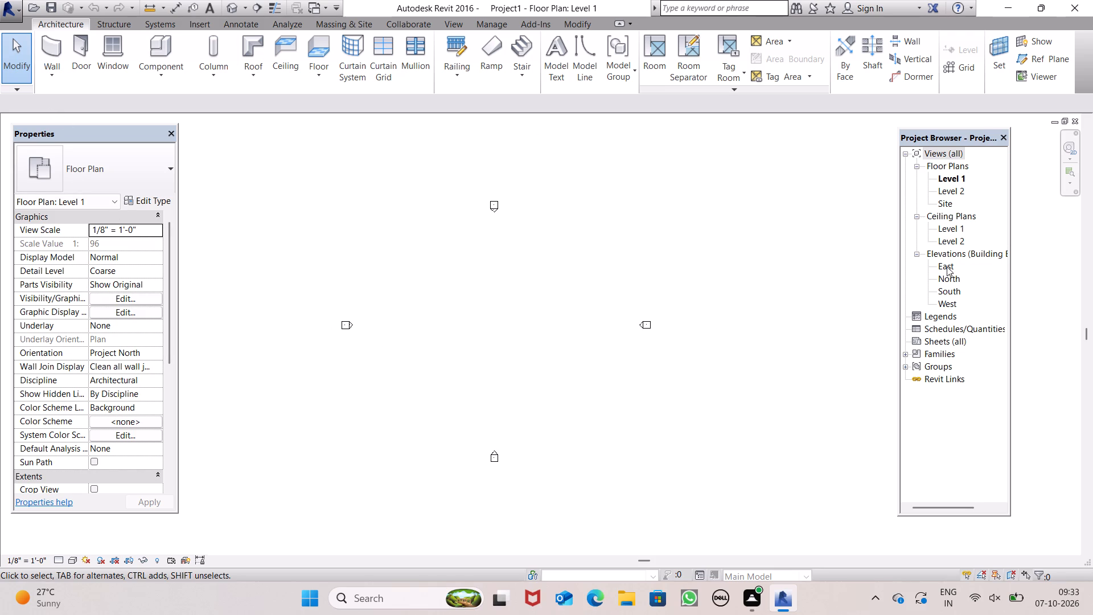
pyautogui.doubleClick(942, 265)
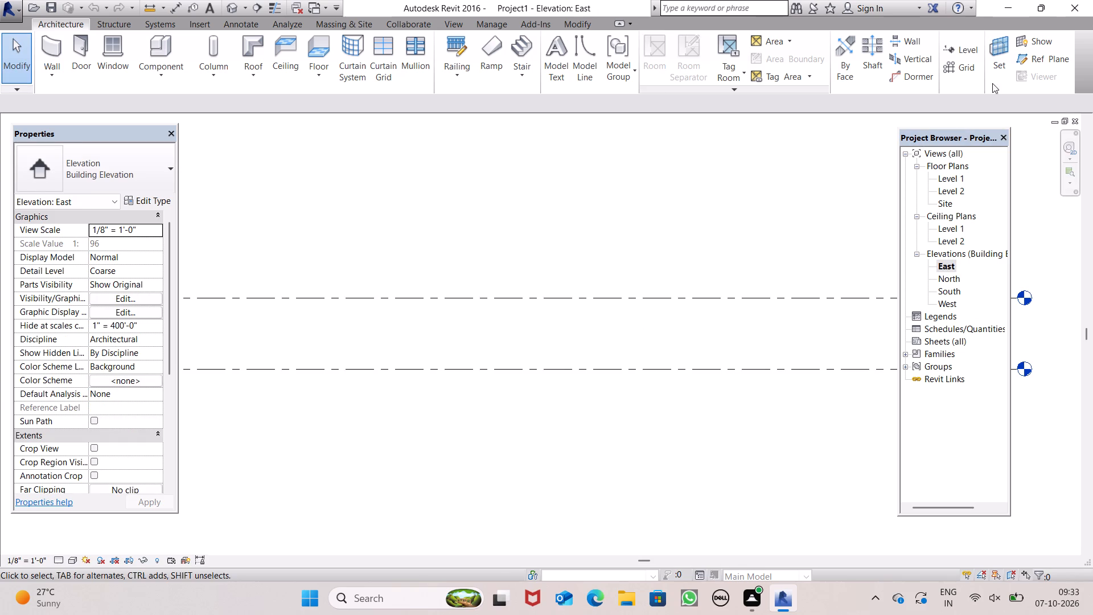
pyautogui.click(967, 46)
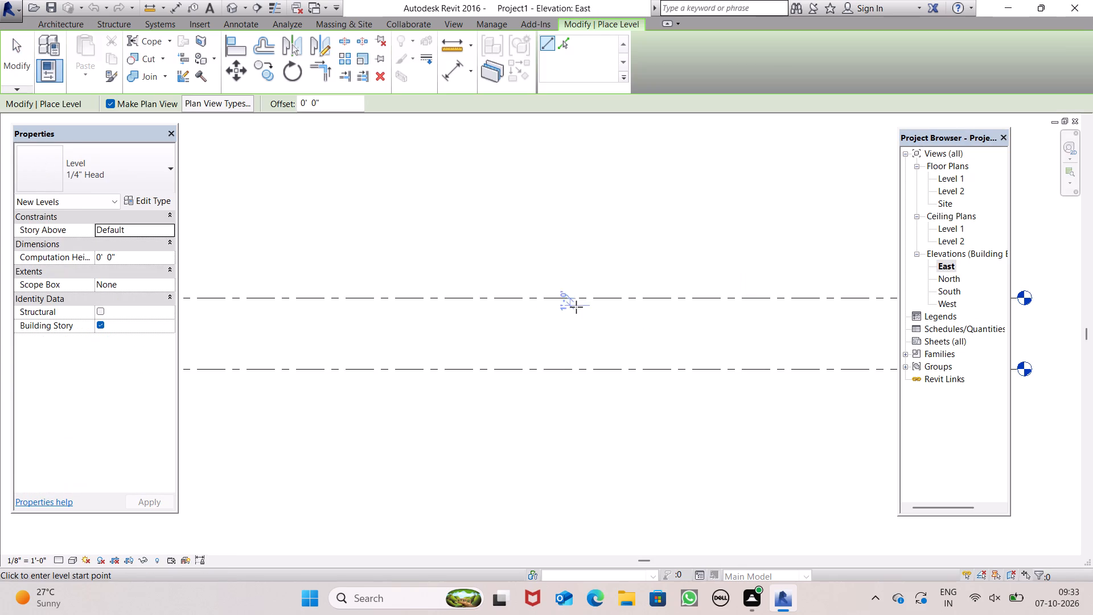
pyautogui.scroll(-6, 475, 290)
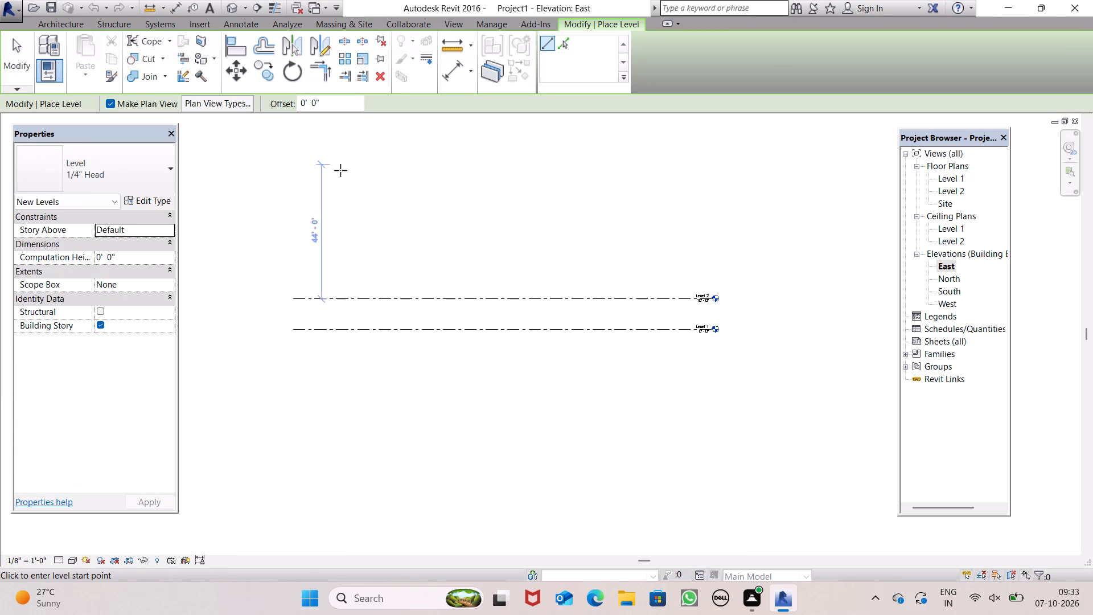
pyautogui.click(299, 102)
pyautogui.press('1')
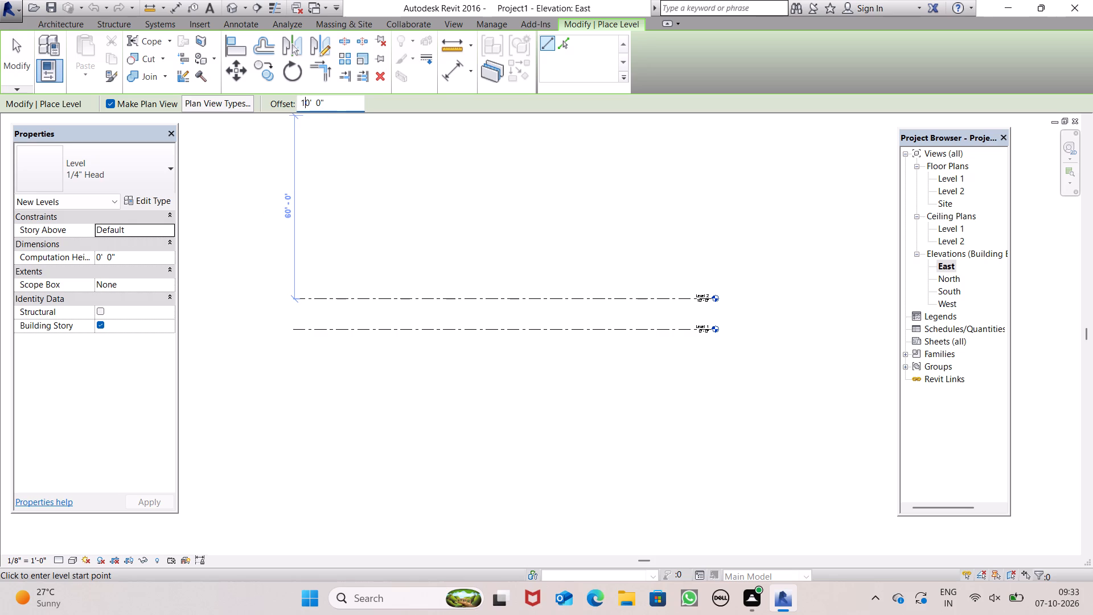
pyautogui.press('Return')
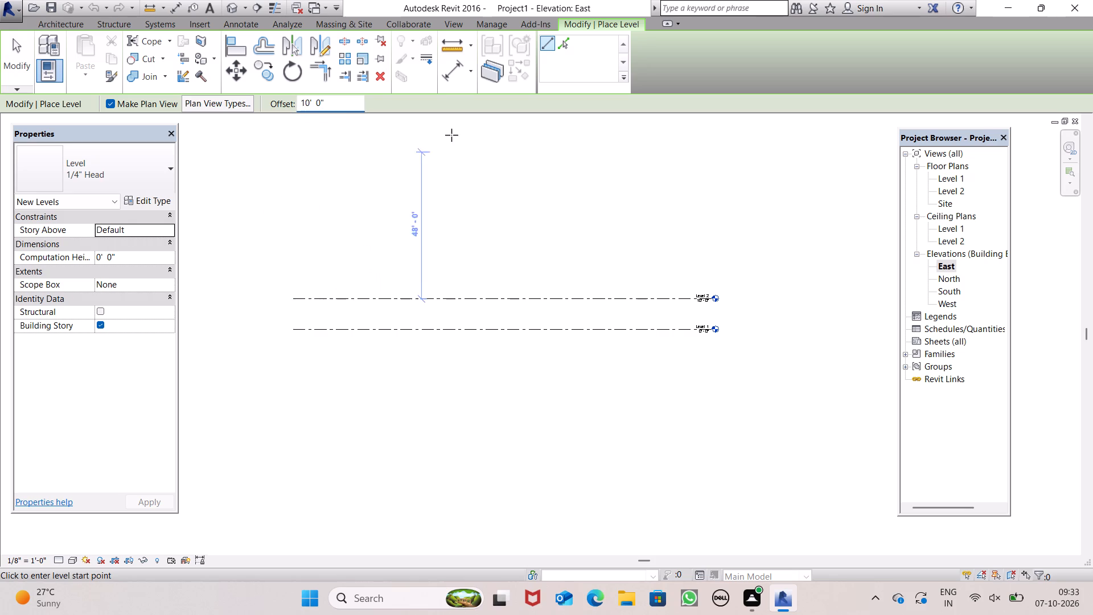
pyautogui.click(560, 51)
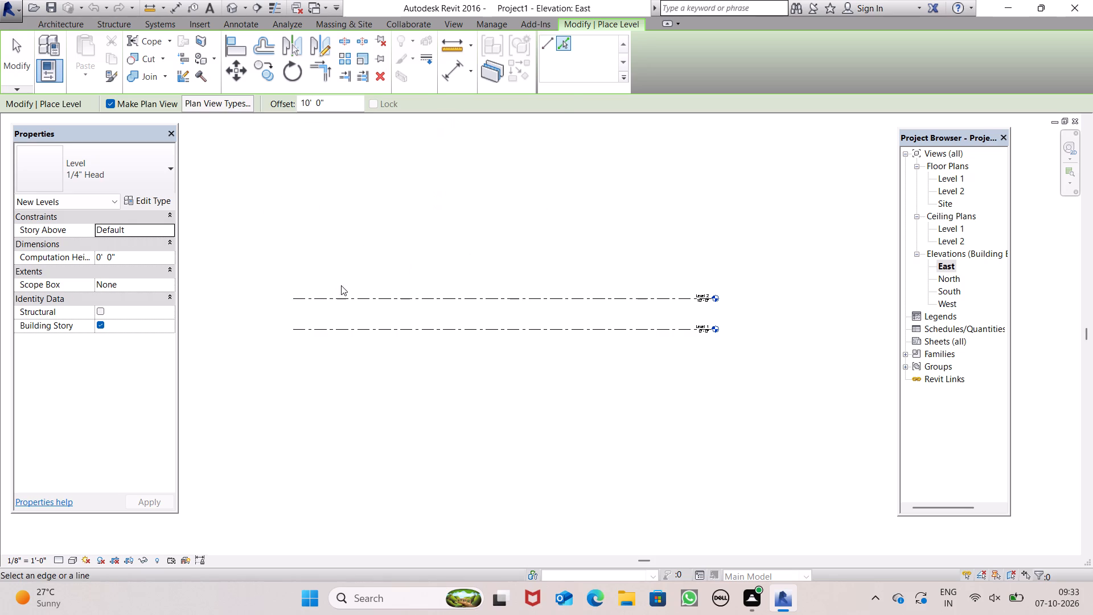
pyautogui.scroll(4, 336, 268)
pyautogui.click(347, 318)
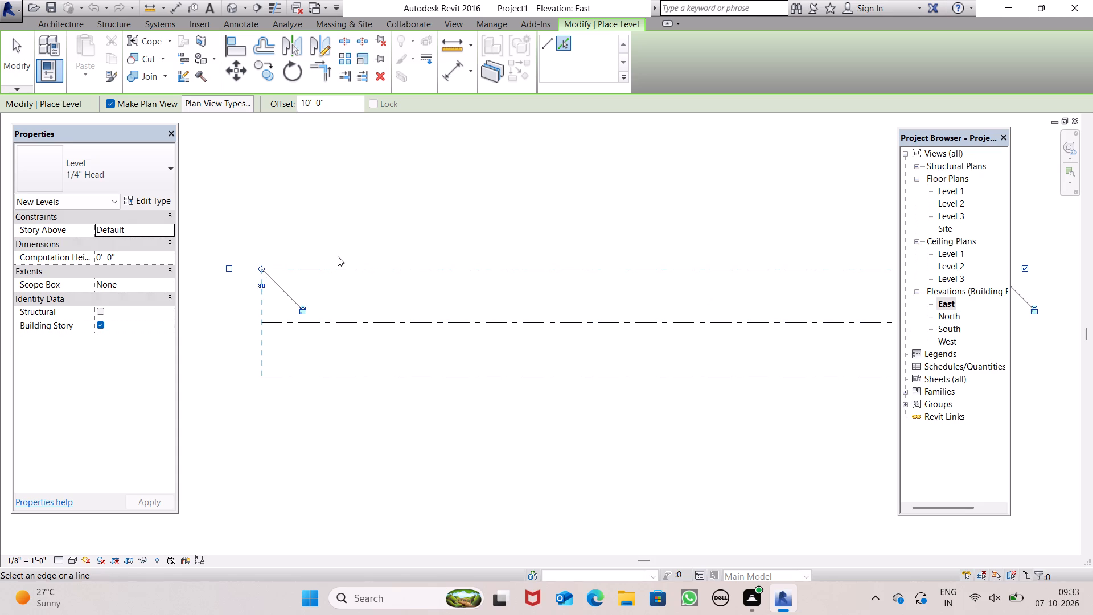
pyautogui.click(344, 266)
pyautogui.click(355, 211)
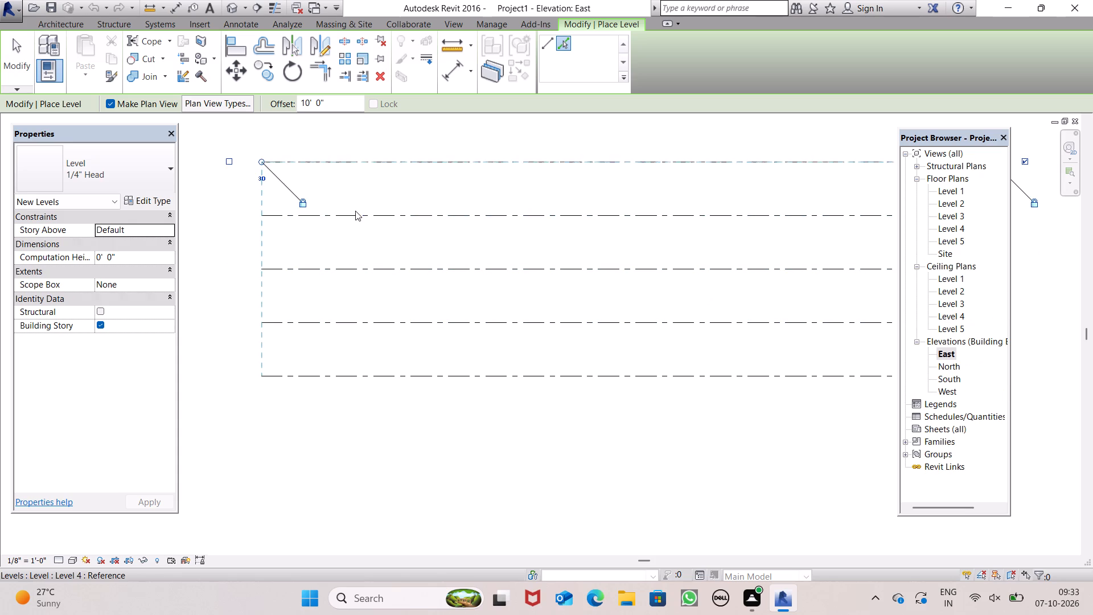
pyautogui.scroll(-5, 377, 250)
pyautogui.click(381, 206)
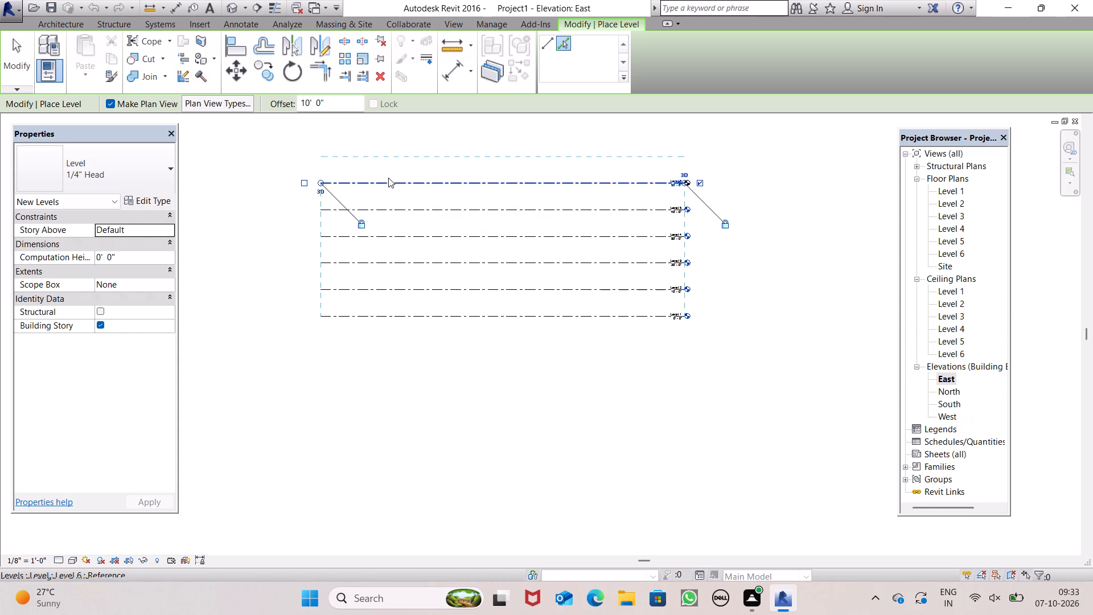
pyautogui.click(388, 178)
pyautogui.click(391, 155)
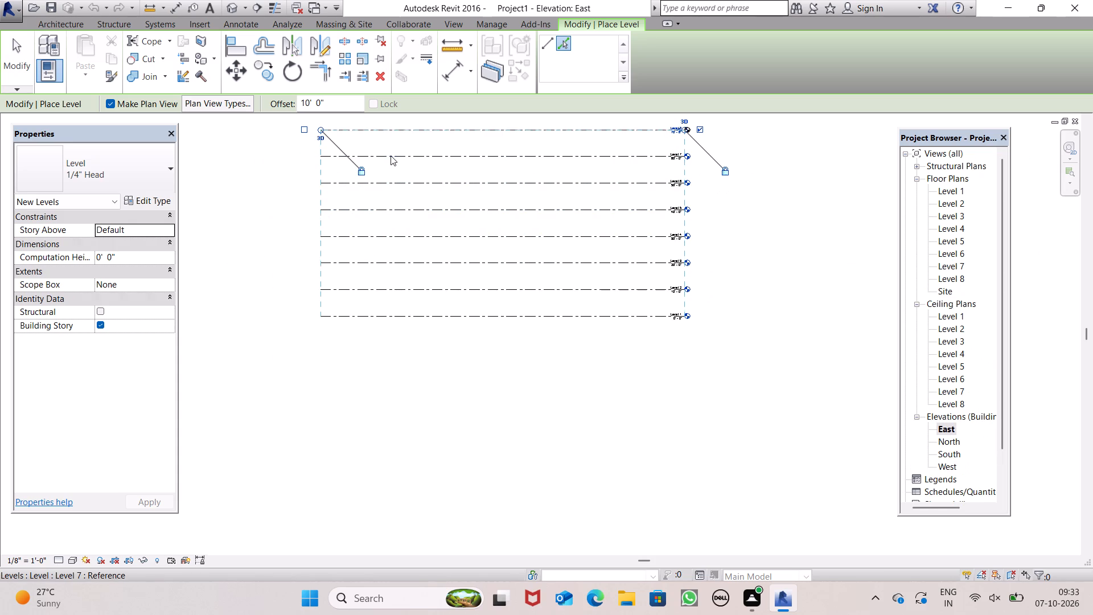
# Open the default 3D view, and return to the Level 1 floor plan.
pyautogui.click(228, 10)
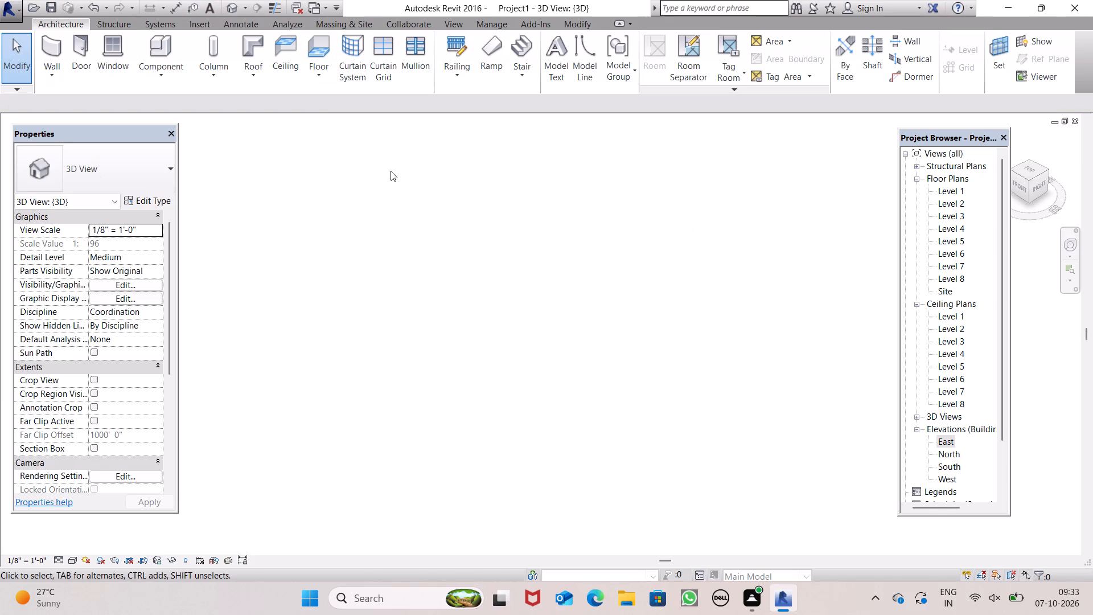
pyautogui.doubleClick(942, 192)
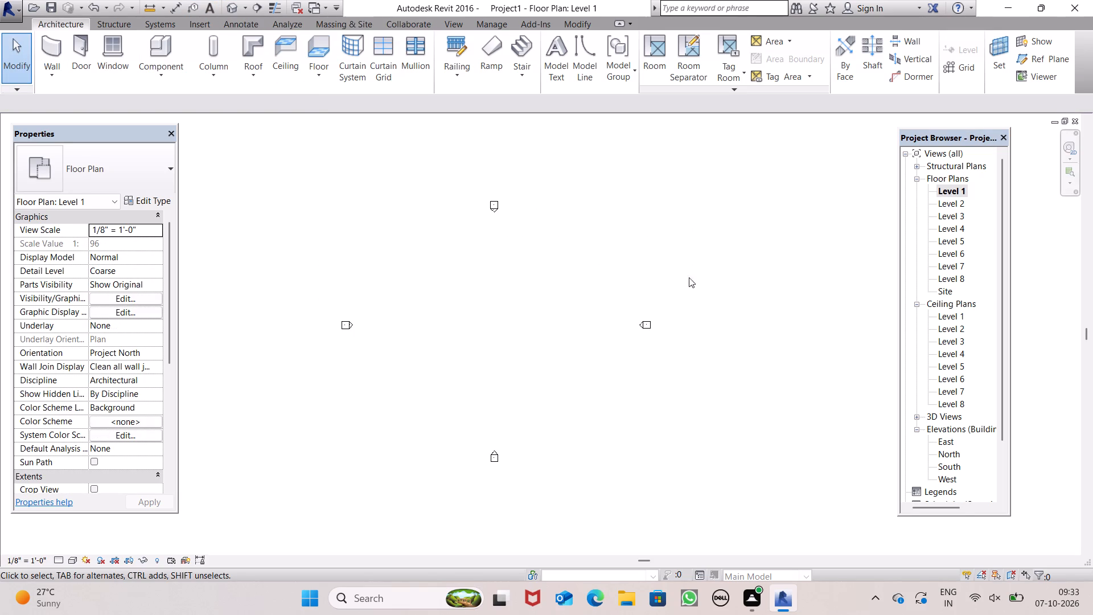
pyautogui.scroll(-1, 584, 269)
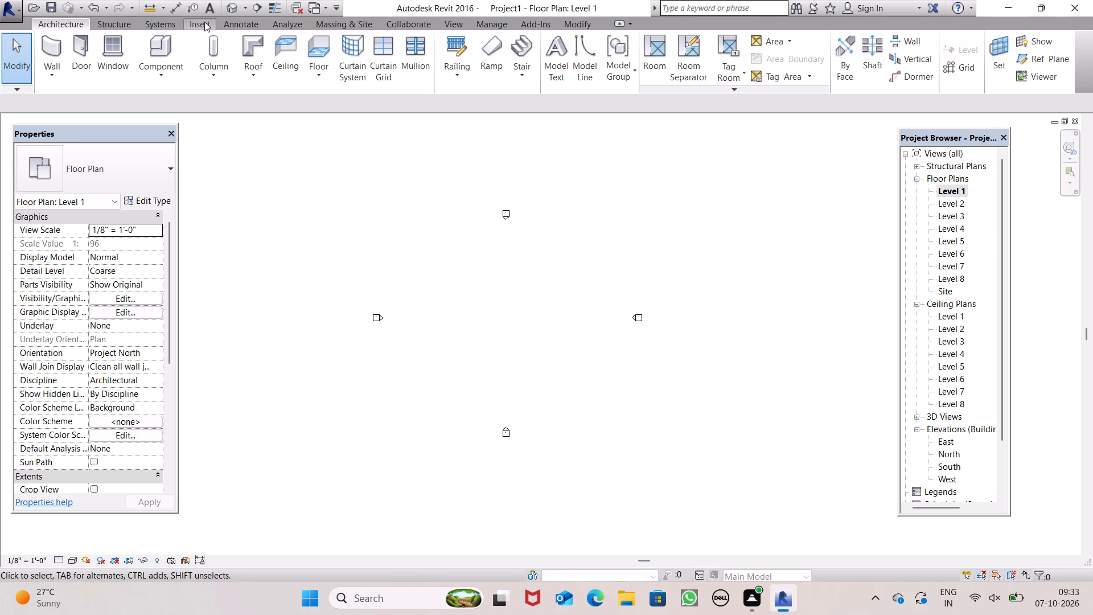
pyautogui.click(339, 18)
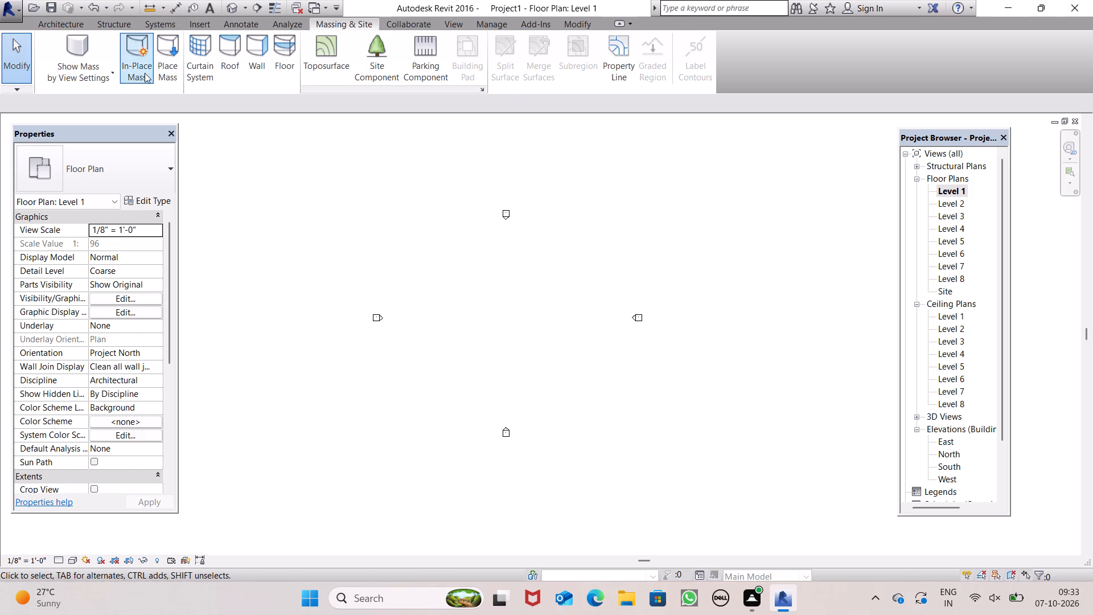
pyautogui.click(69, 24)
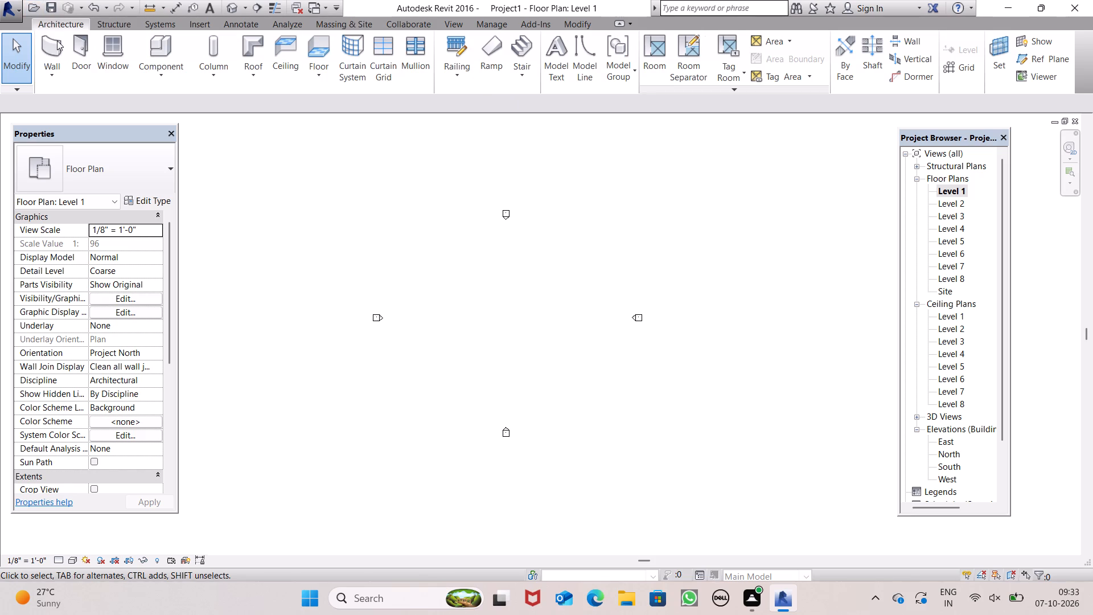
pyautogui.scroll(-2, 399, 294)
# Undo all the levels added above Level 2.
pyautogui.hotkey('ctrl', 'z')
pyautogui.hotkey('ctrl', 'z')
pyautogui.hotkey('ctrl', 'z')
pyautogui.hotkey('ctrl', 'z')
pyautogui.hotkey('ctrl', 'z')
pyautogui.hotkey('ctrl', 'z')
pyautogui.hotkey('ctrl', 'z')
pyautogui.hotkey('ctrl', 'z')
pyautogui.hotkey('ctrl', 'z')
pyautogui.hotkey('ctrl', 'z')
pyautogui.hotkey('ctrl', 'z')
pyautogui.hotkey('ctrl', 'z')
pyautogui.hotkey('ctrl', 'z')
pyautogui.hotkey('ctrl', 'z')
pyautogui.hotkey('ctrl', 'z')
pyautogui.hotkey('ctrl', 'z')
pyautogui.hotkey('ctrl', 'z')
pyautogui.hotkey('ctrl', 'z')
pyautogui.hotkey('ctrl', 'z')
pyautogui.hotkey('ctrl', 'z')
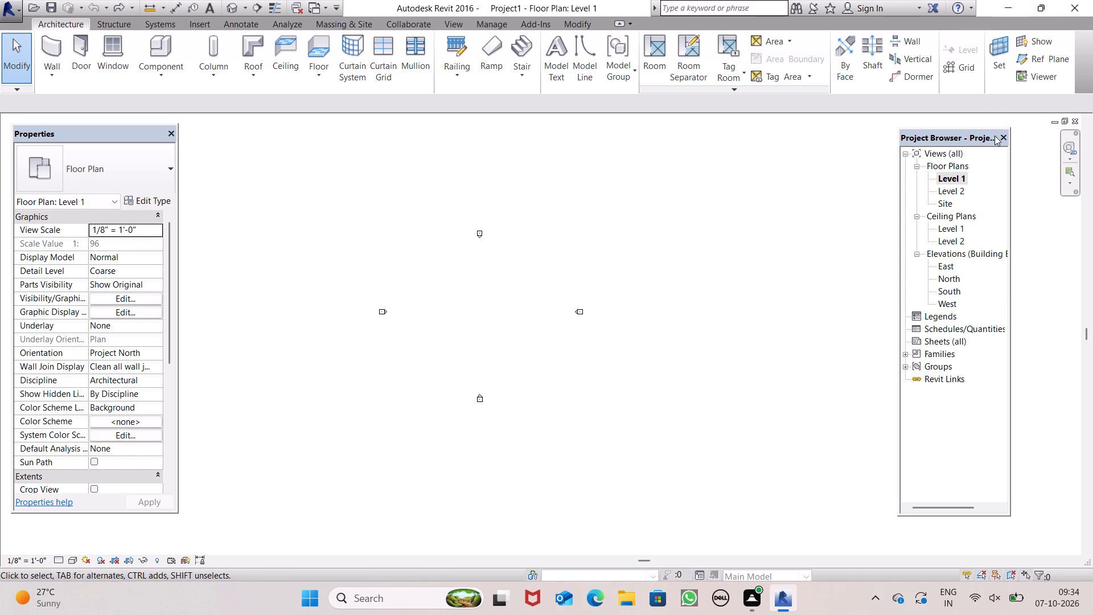
# In the East elevation, add a level offset 0' 9" above Level 2 by picking its line.
pyautogui.doubleClick(947, 271)
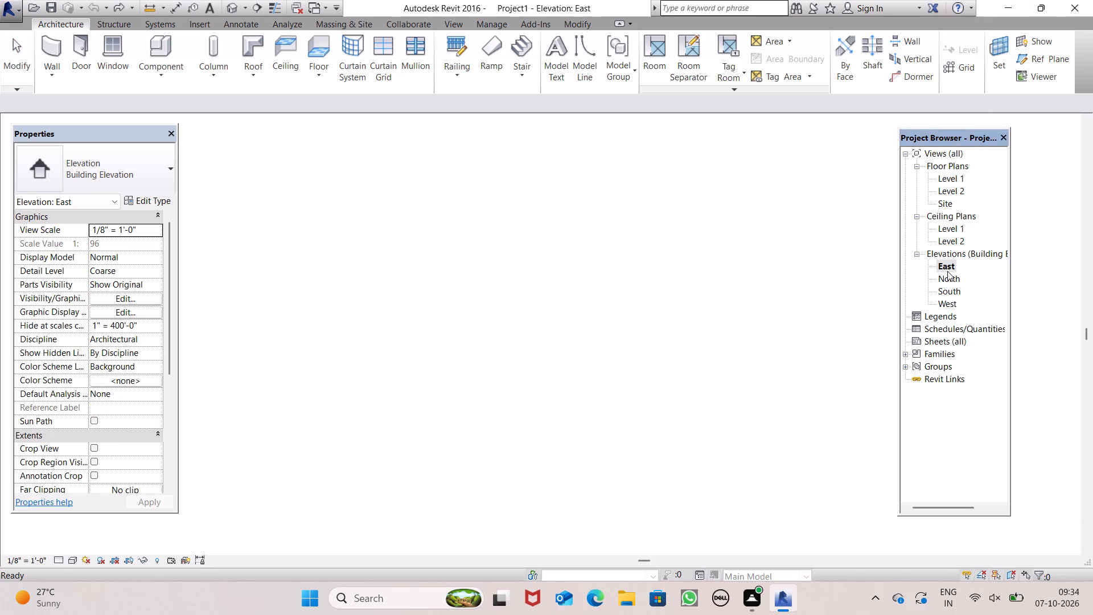
pyautogui.click(972, 55)
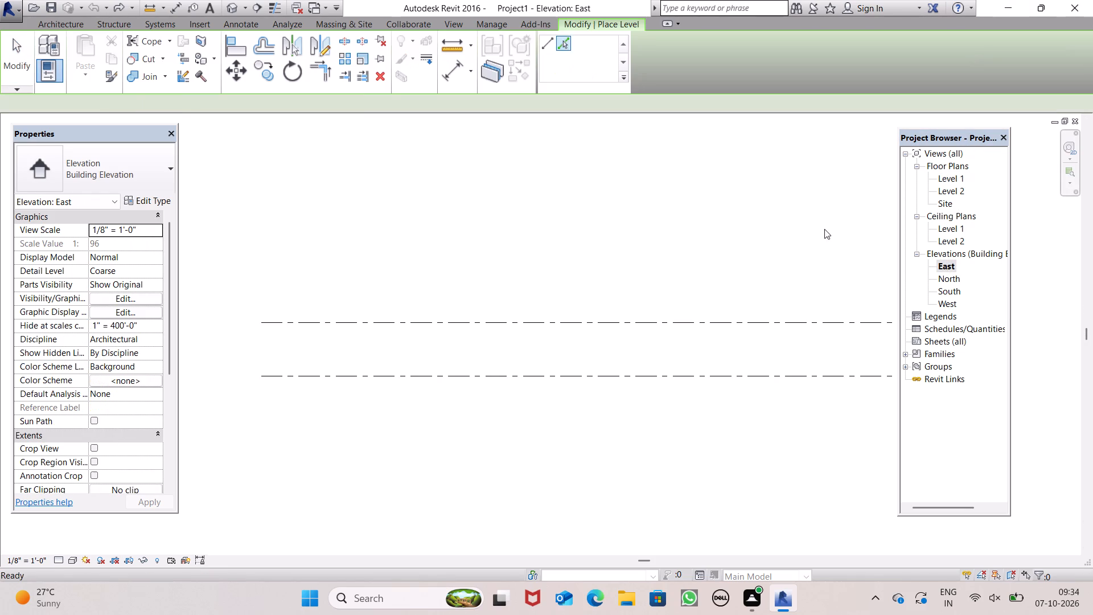
pyautogui.click(566, 39)
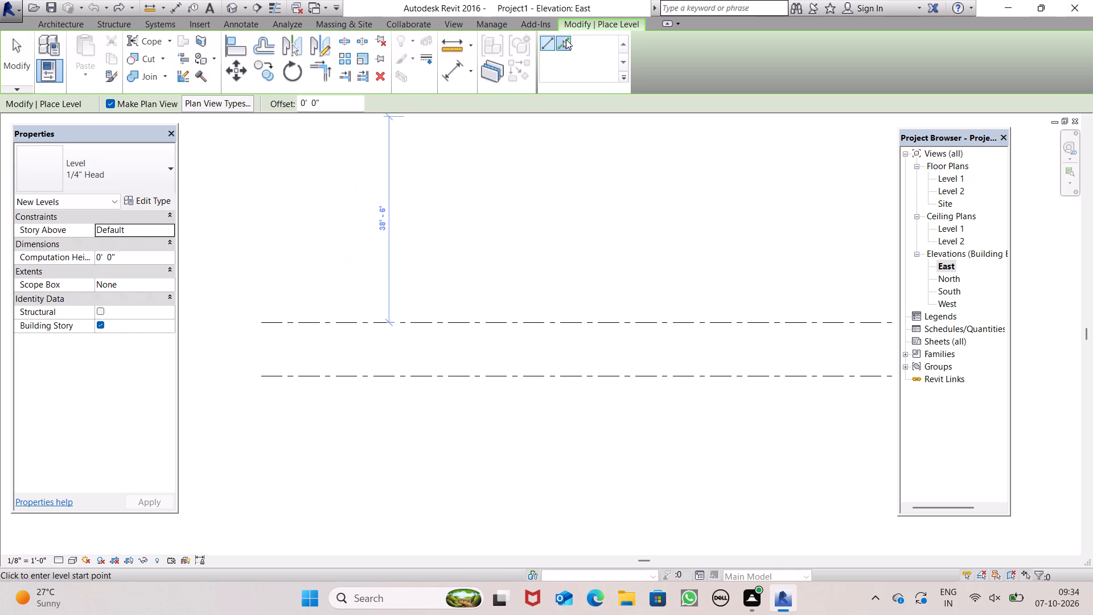
pyautogui.click(326, 100)
pyautogui.press('BackSpace')
pyautogui.press('BackSpace')
pyautogui.press('BackSpace')
pyautogui.press('BackSpace')
pyautogui.press('BackSpace')
pyautogui.press('BackSpace')
pyautogui.press('BackSpace')
pyautogui.press('BackSpace')
pyautogui.press('BackSpace')
pyautogui.press('BackSpace')
pyautogui.press('BackSpace')
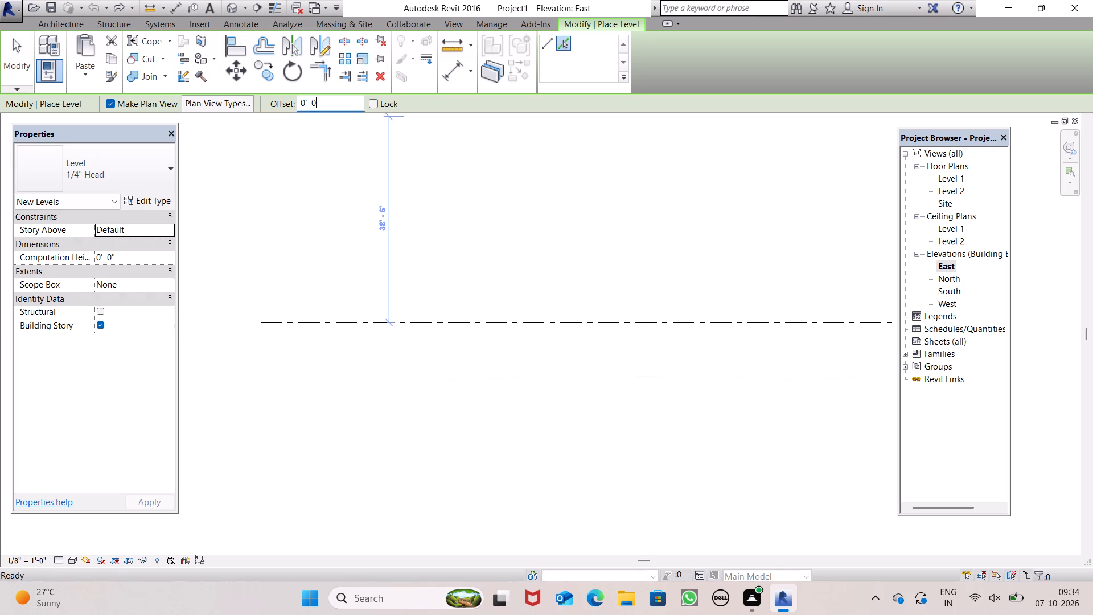
pyautogui.press('9')
pyautogui.hotkey('shift', '"')
pyautogui.press('Return')
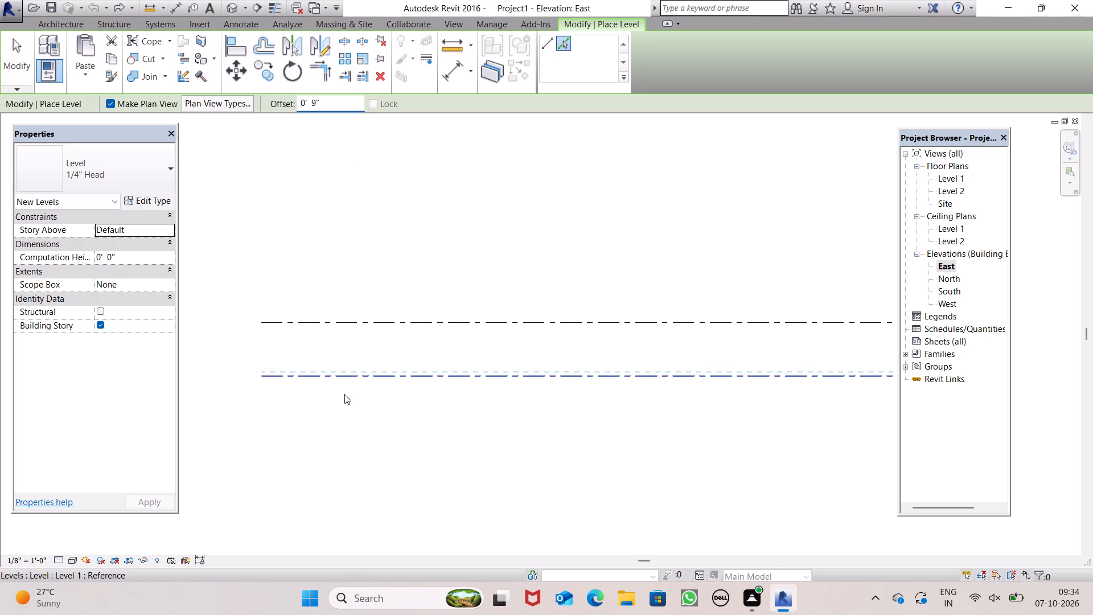
pyautogui.click(350, 321)
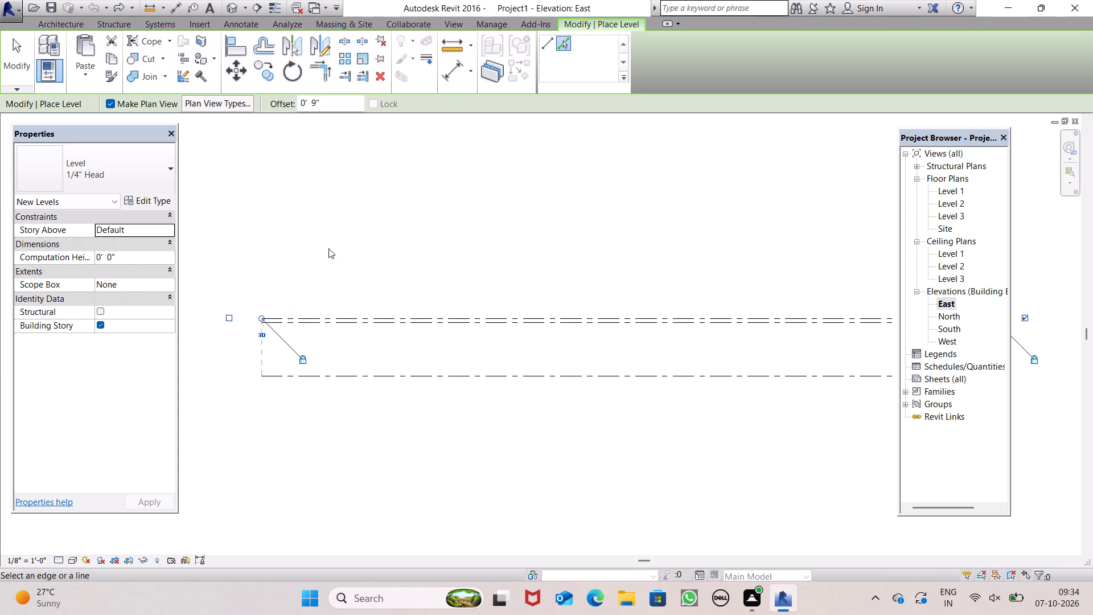
# Add another level offset 10' 0" above the topmost level by picking its line.
pyautogui.click(333, 106)
pyautogui.press('BackSpace')
pyautogui.press('BackSpace')
pyautogui.press('BackSpace')
pyautogui.press('BackSpace')
pyautogui.press('BackSpace')
pyautogui.press('BackSpace')
pyautogui.press('BackSpace')
pyautogui.press('BackSpace')
pyautogui.press('BackSpace')
pyautogui.press('BackSpace')
pyautogui.press('BackSpace')
pyautogui.press('BackSpace')
pyautogui.press('BackSpace')
pyautogui.press('BackSpace')
pyautogui.press('BackSpace')
pyautogui.write("10'")
pyautogui.press('Return')
pyautogui.click(333, 317)
# Examine the spacing of the level lines and the names and elevations at their heads.
pyautogui.scroll(-4, 306, 243)
pyautogui.scroll(2, 688, 253)
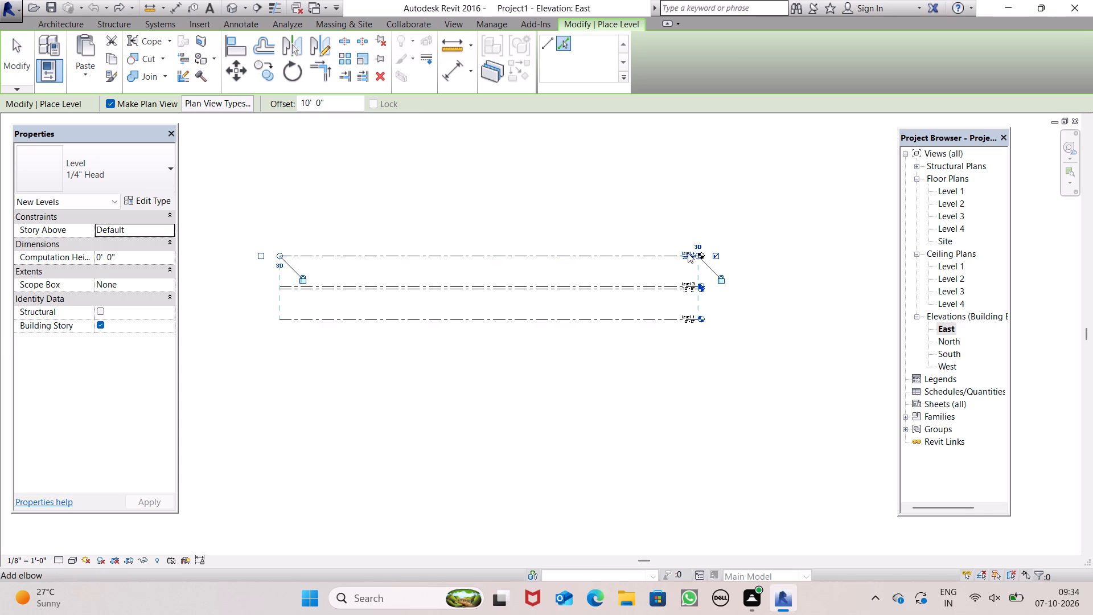
pyautogui.scroll(6, 688, 253)
pyautogui.scroll(-5, 689, 255)
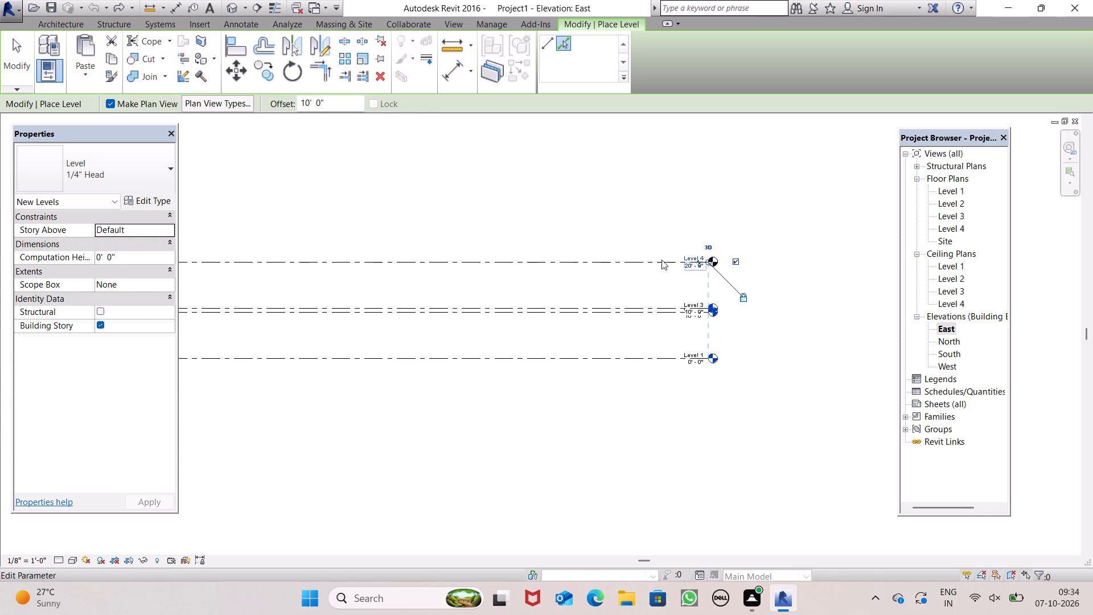
pyautogui.scroll(-5, 646, 251)
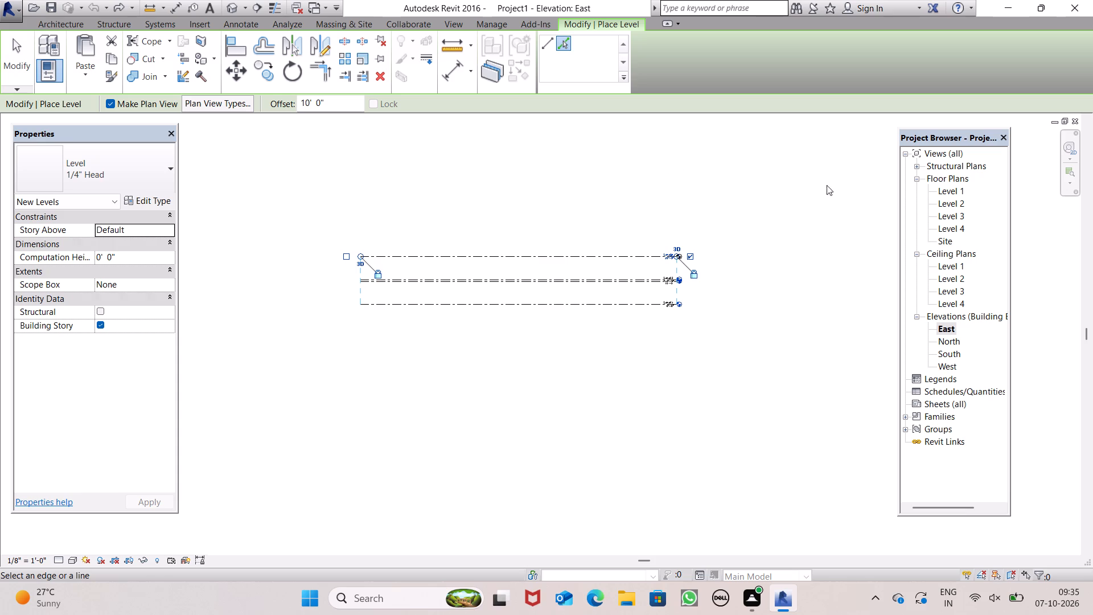
pyautogui.scroll(1, 515, 199)
pyautogui.scroll(-1, 515, 199)
pyautogui.scroll(2, 514, 197)
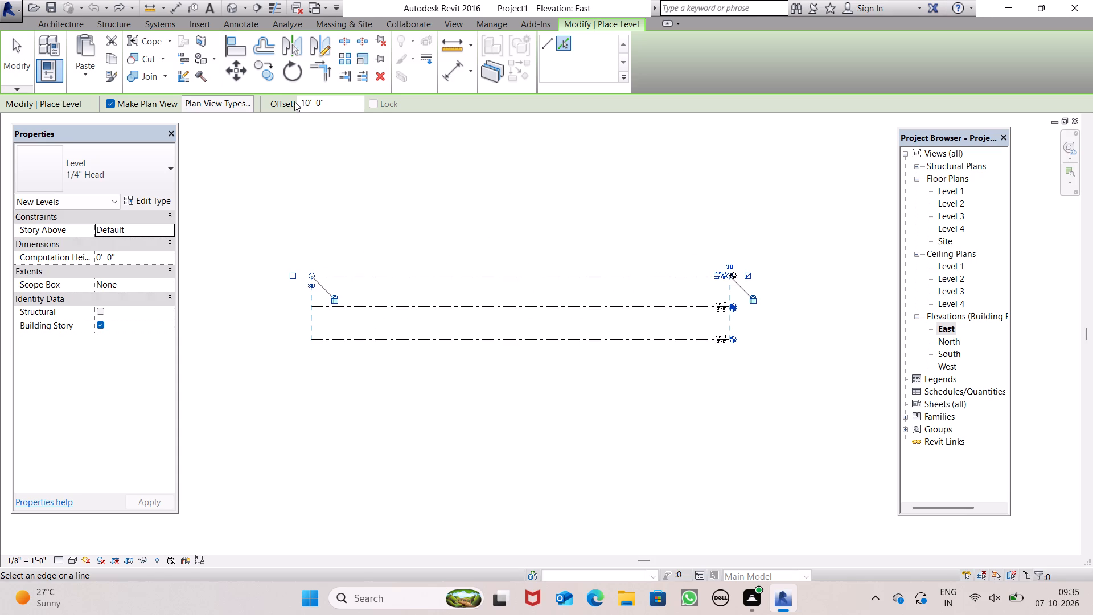
# Add a level offset 0' 9" above Level 4 by picking its line in the East elevation.
pyautogui.click(338, 101)
pyautogui.press('BackSpace')
pyautogui.press('BackSpace')
pyautogui.press('BackSpace')
pyautogui.press('BackSpace')
pyautogui.press('BackSpace')
pyautogui.press('BackSpace')
pyautogui.press('BackSpace')
pyautogui.press('BackSpace')
pyautogui.press('BackSpace')
pyautogui.press('BackSpace')
pyautogui.press('BackSpace')
pyautogui.press('BackSpace')
pyautogui.write('9""')
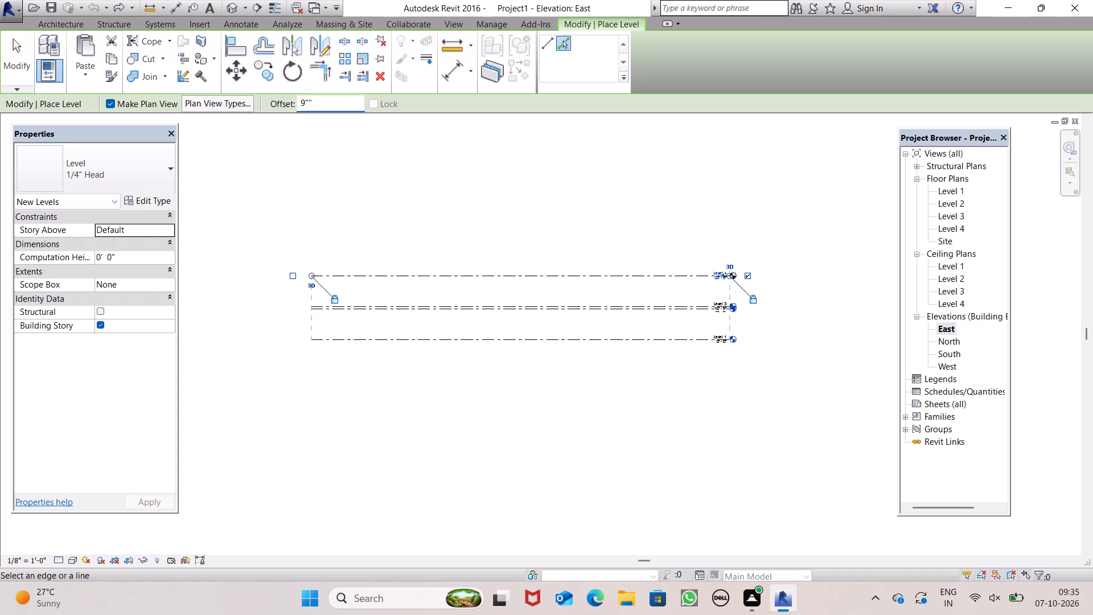
pyautogui.press('BackSpace')
pyautogui.click(339, 100)
pyautogui.scroll(6, 319, 228)
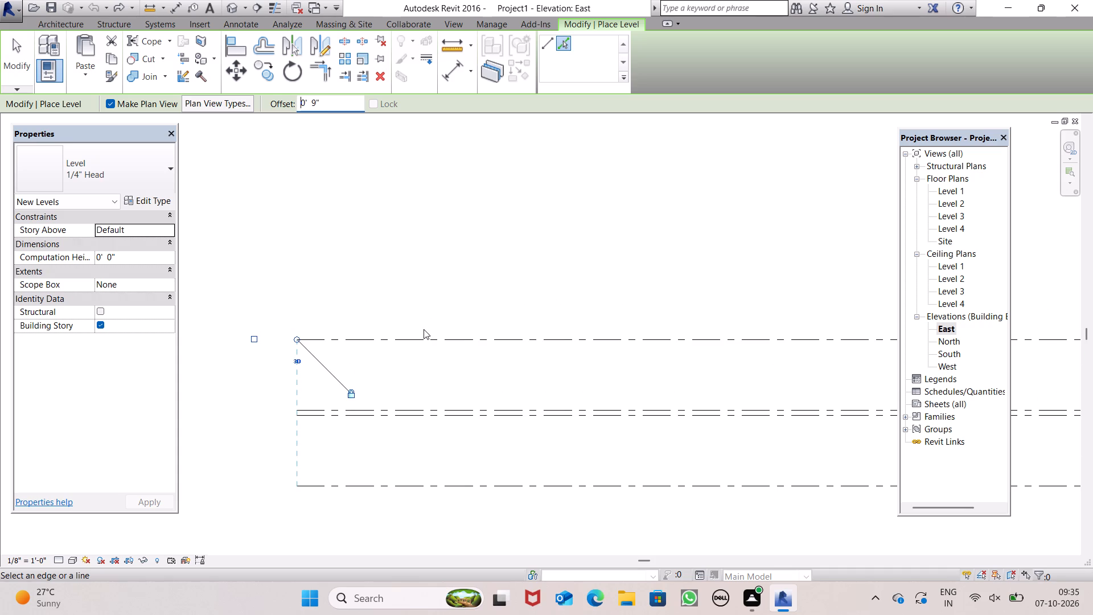
pyautogui.click(426, 335)
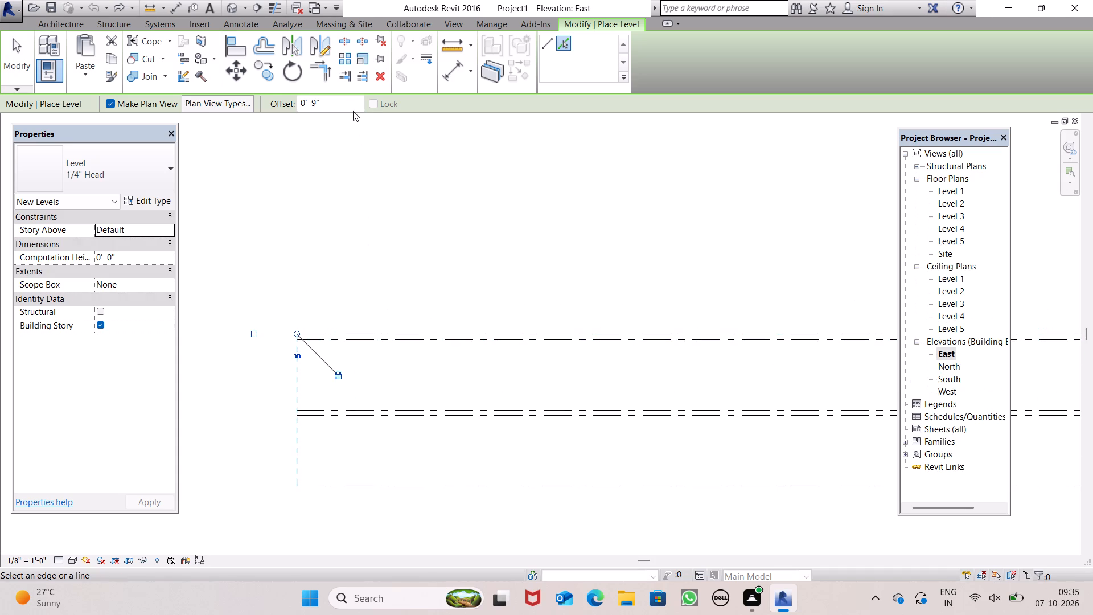
# Add a level offset 10' 0" above Level 5, the topmost level, by picking its line.
pyautogui.click(351, 109)
pyautogui.press('BackSpace')
pyautogui.press('BackSpace')
pyautogui.press('BackSpace')
pyautogui.press('BackSpace')
pyautogui.press('BackSpace')
pyautogui.press('BackSpace')
pyautogui.press('BackSpace')
pyautogui.press('BackSpace')
pyautogui.press('BackSpace')
pyautogui.press('BackSpace')
pyautogui.press('BackSpace')
pyautogui.press('BackSpace')
pyautogui.press('BackSpace')
pyautogui.press('BackSpace')
pyautogui.press('BackSpace')
pyautogui.write('10')
pyautogui.press("'")
pyautogui.press('Return')
pyautogui.click(400, 332)
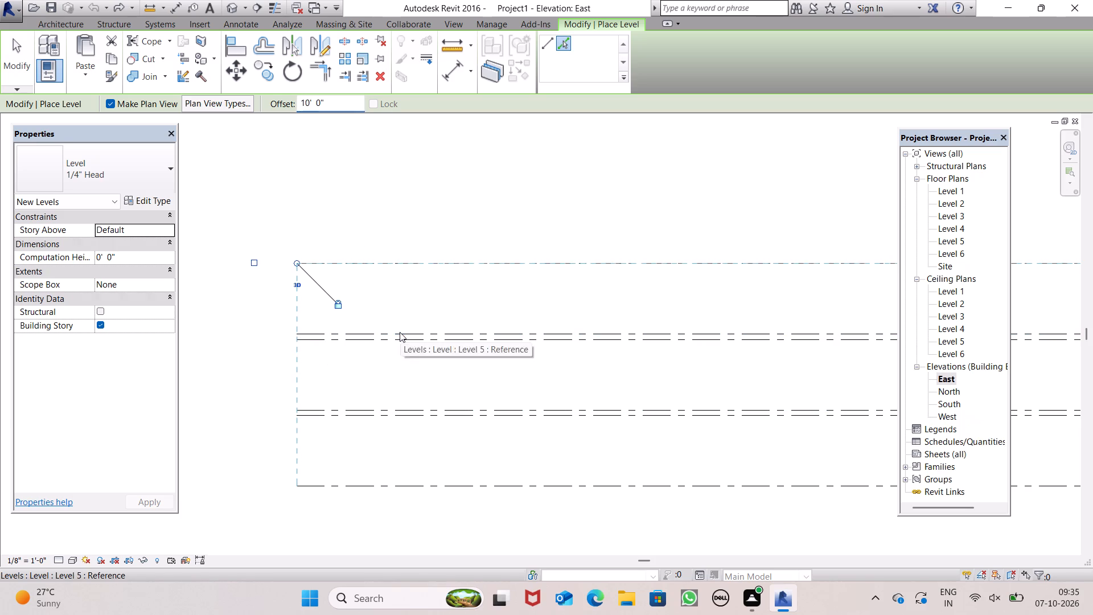
# Add a level offset 0' 9" above Level 6, the topmost level, by picking its line.
pyautogui.click(342, 108)
pyautogui.press('BackSpace')
pyautogui.press('BackSpace')
pyautogui.press('BackSpace')
pyautogui.press('BackSpace')
pyautogui.press('BackSpace')
pyautogui.press('BackSpace')
pyautogui.press('BackSpace')
pyautogui.press('BackSpace')
pyautogui.press('BackSpace')
pyautogui.press('BackSpace')
pyautogui.press('BackSpace')
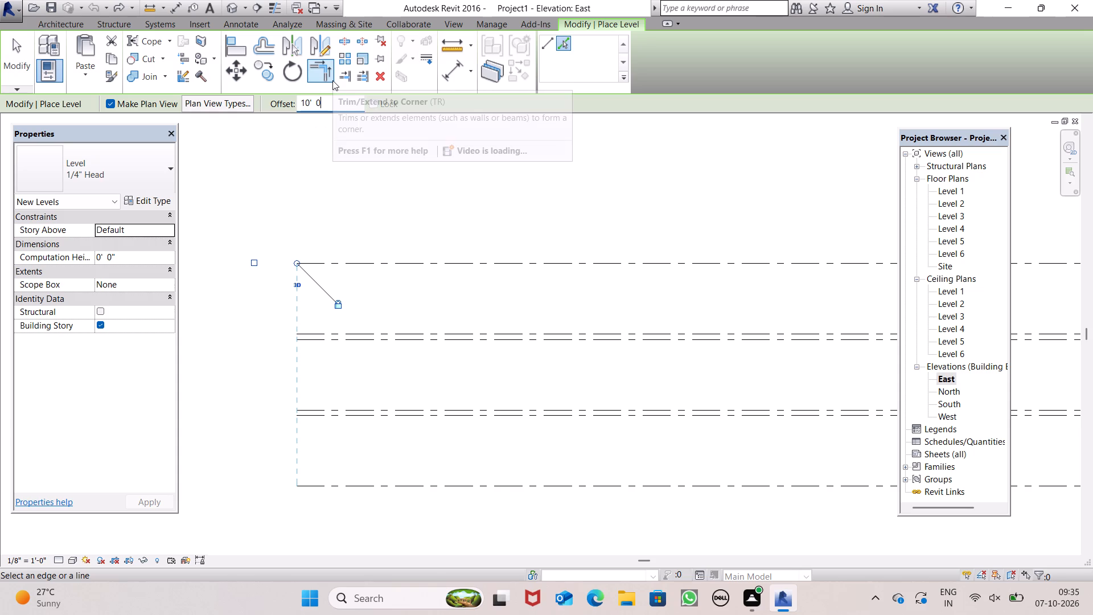
pyautogui.write('9"')
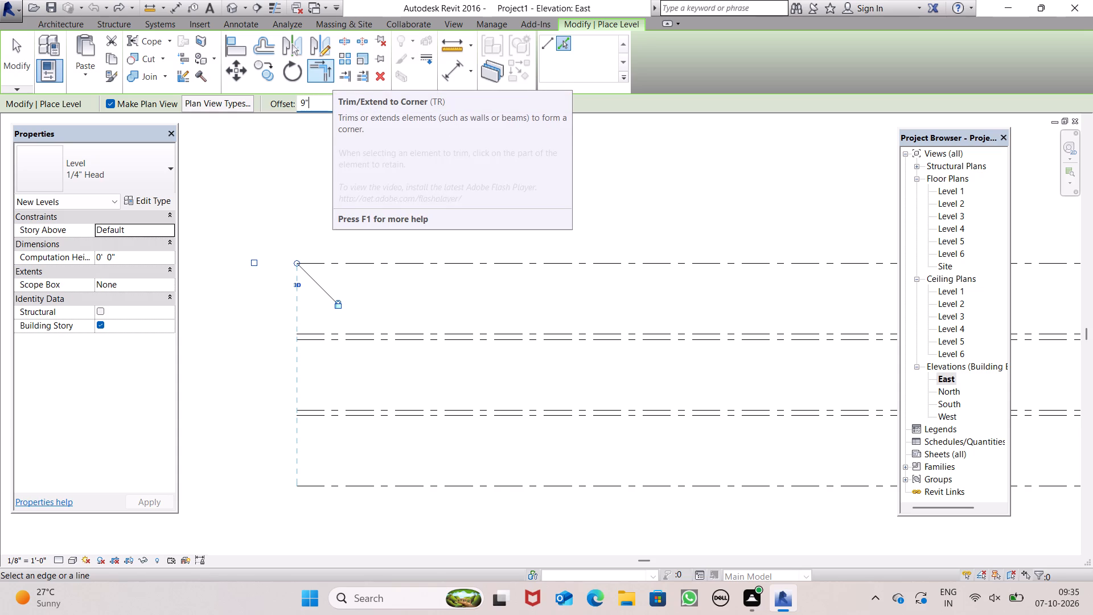
pyautogui.press('Return')
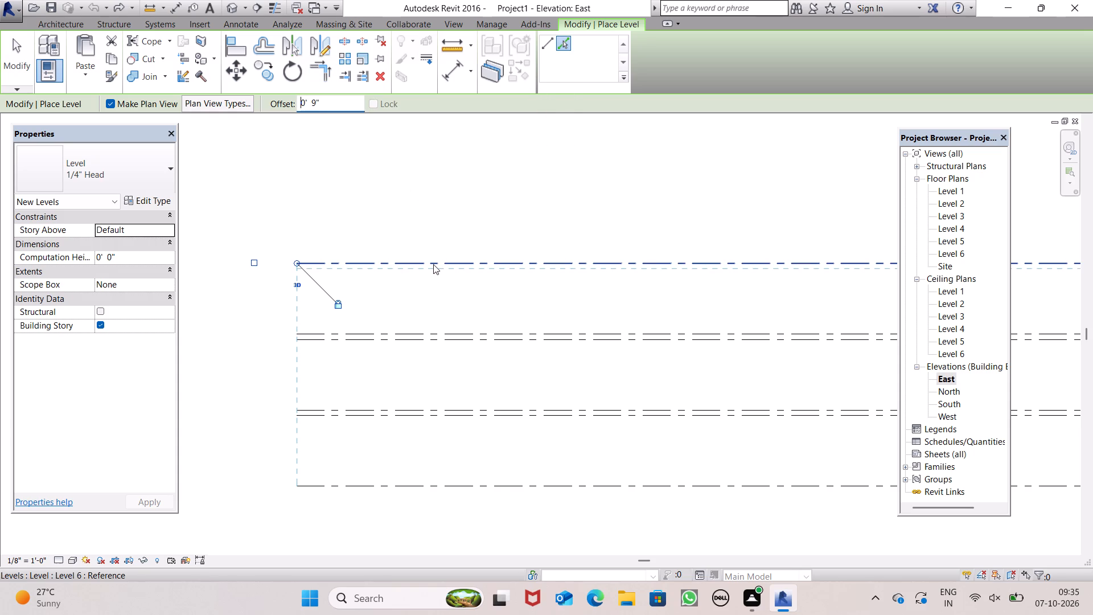
pyautogui.click(435, 260)
pyautogui.scroll(3, 353, 111)
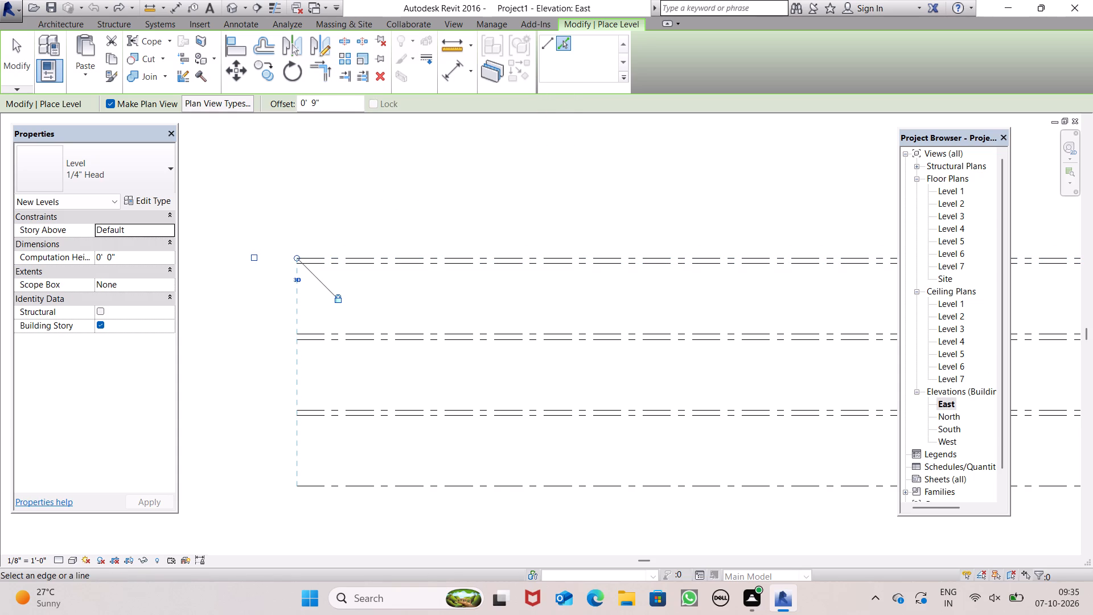
# Add a level offset 10' 0" above Level 7, the topmost level, by picking its line.
pyautogui.click(350, 108)
pyautogui.press('BackSpace')
pyautogui.press('BackSpace')
pyautogui.press('BackSpace')
pyautogui.press('BackSpace')
pyautogui.press('BackSpace')
pyautogui.press('BackSpace')
pyautogui.press('BackSpace')
pyautogui.press('BackSpace')
pyautogui.press('BackSpace')
pyautogui.press('BackSpace')
pyautogui.press('BackSpace')
pyautogui.press('BackSpace')
pyautogui.press('BackSpace')
pyautogui.press('BackSpace')
pyautogui.press('BackSpace')
pyautogui.press('BackSpace')
pyautogui.write("10'")
pyautogui.press('Return')
pyautogui.click(344, 256)
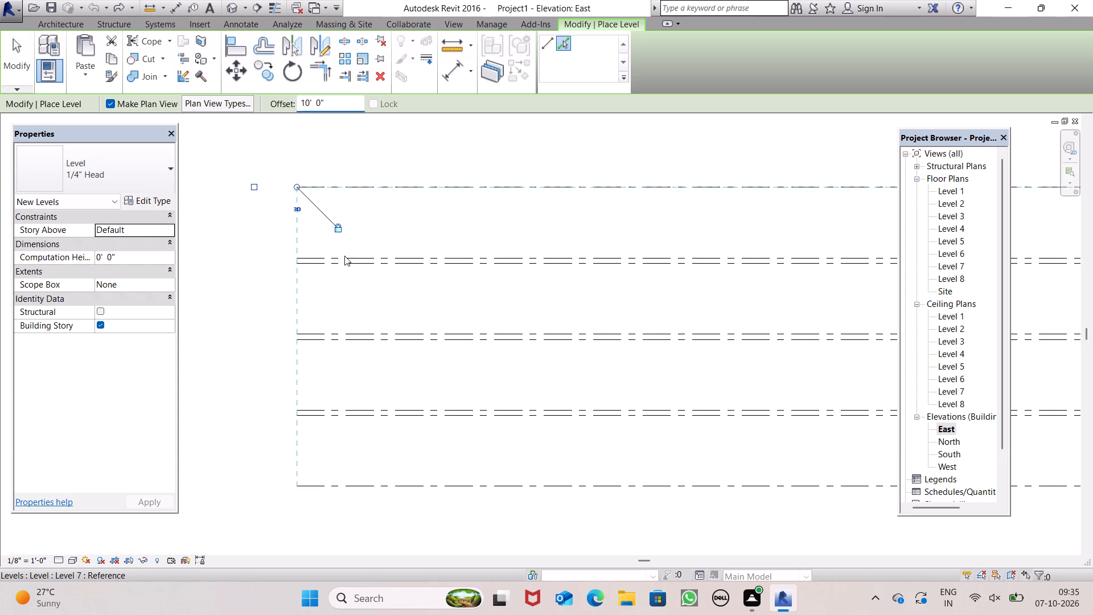
# Add a level offset 0' 9" above Level 8, the topmost level, by picking its line.
pyautogui.scroll(-8, 369, 284)
pyautogui.scroll(7, 366, 229)
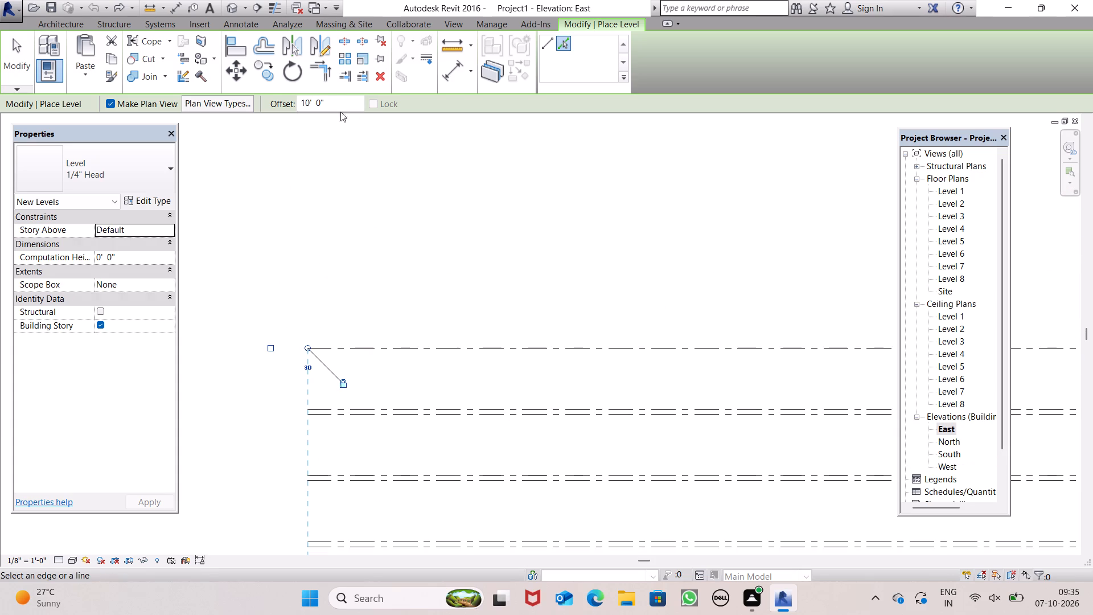
pyautogui.click(338, 100)
pyautogui.press('BackSpace')
pyautogui.press('BackSpace')
pyautogui.press('BackSpace')
pyautogui.press('BackSpace')
pyautogui.press('BackSpace')
pyautogui.press('BackSpace')
pyautogui.press('BackSpace')
pyautogui.press('BackSpace')
pyautogui.press('BackSpace')
pyautogui.press('BackSpace')
pyautogui.press('BackSpace')
pyautogui.press('BackSpace')
pyautogui.press('BackSpace')
pyautogui.press('BackSpace')
pyautogui.press('BackSpace')
pyautogui.press('9')
pyautogui.hotkey('shift', '"')
pyautogui.press('Return')
pyautogui.click(455, 342)
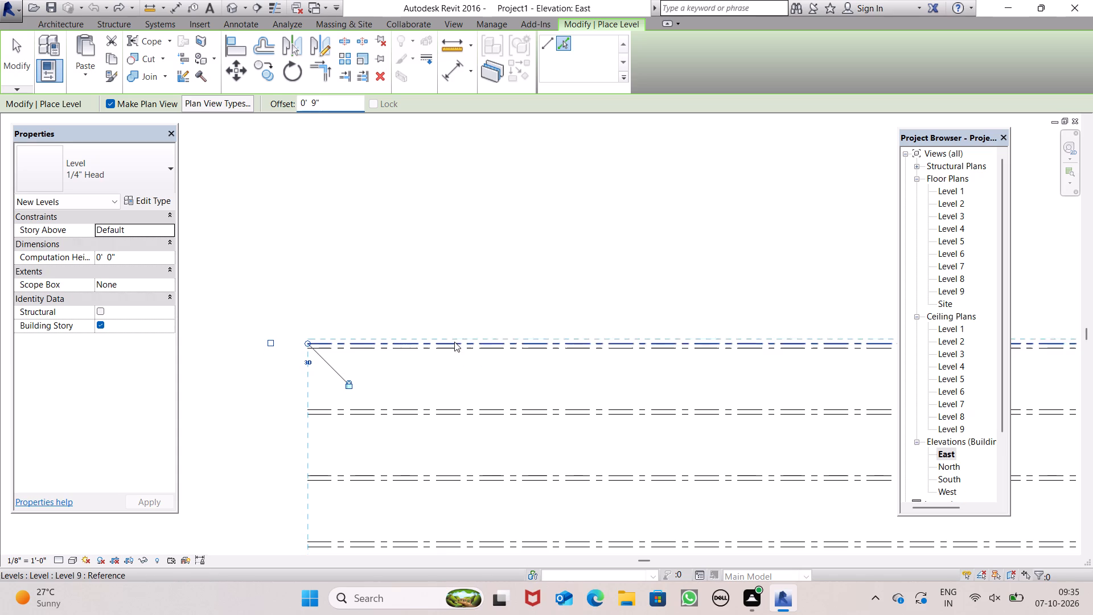
# Examine the names and elevations at the level heads and the spacing of the paired level lines.
pyautogui.scroll(-7, 335, 369)
pyautogui.scroll(3, 551, 415)
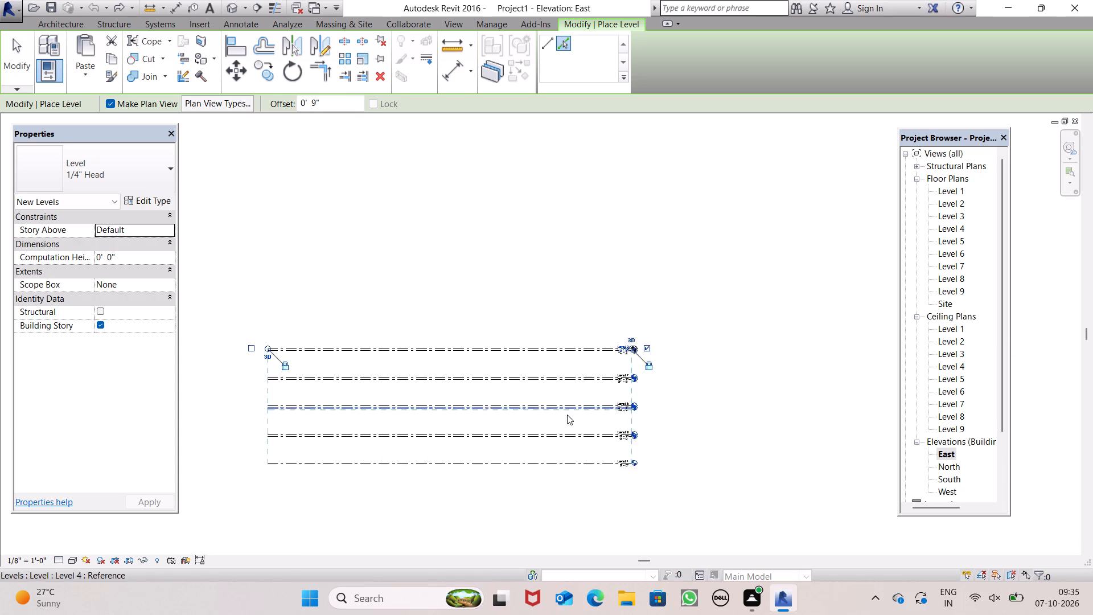
pyautogui.scroll(4, 567, 415)
pyautogui.scroll(7, 721, 394)
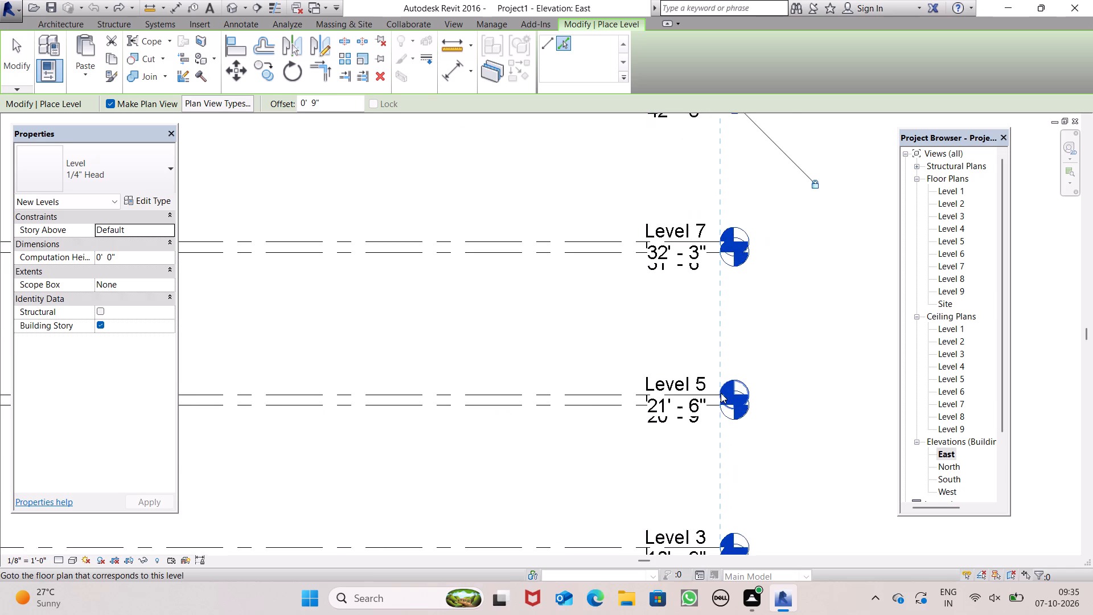
pyautogui.scroll(-8, 664, 330)
pyautogui.scroll(8, 679, 380)
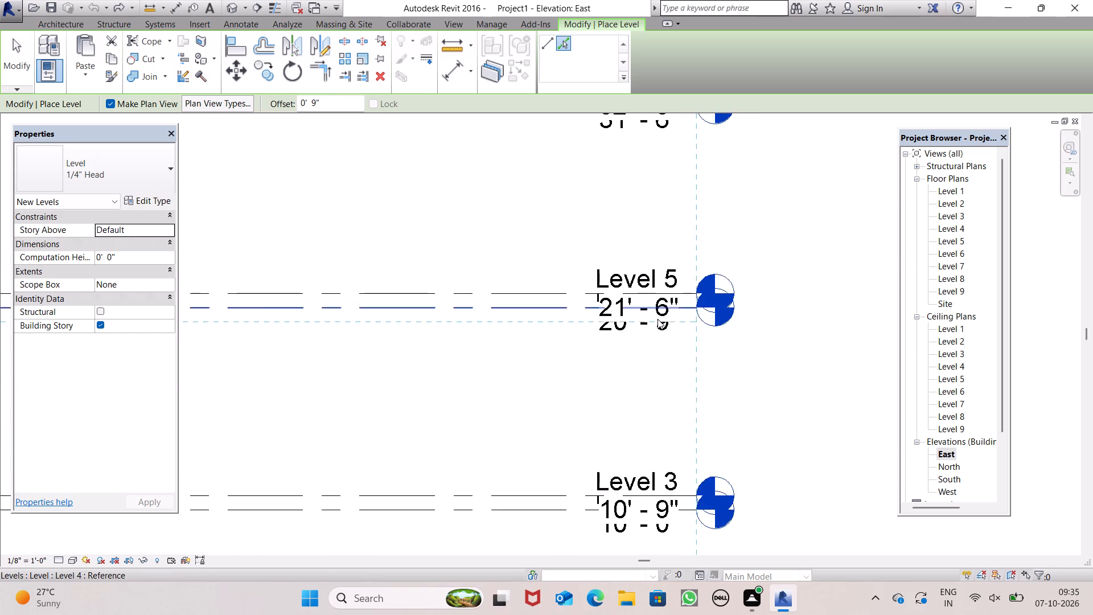
pyautogui.scroll(5, 658, 319)
pyautogui.scroll(-2, 972, 454)
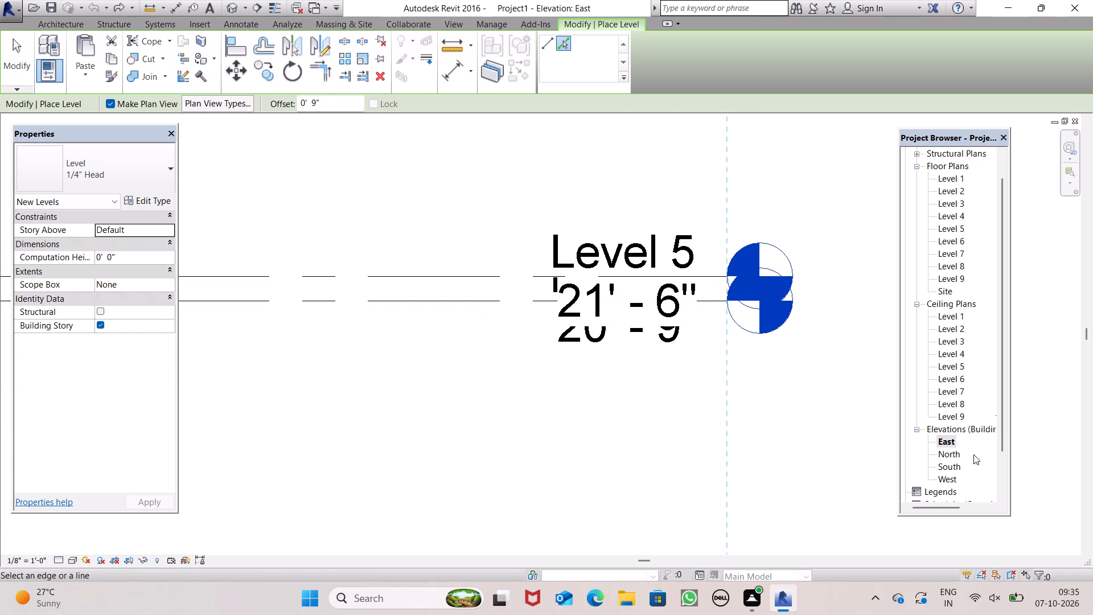
pyautogui.scroll(-7, 620, 346)
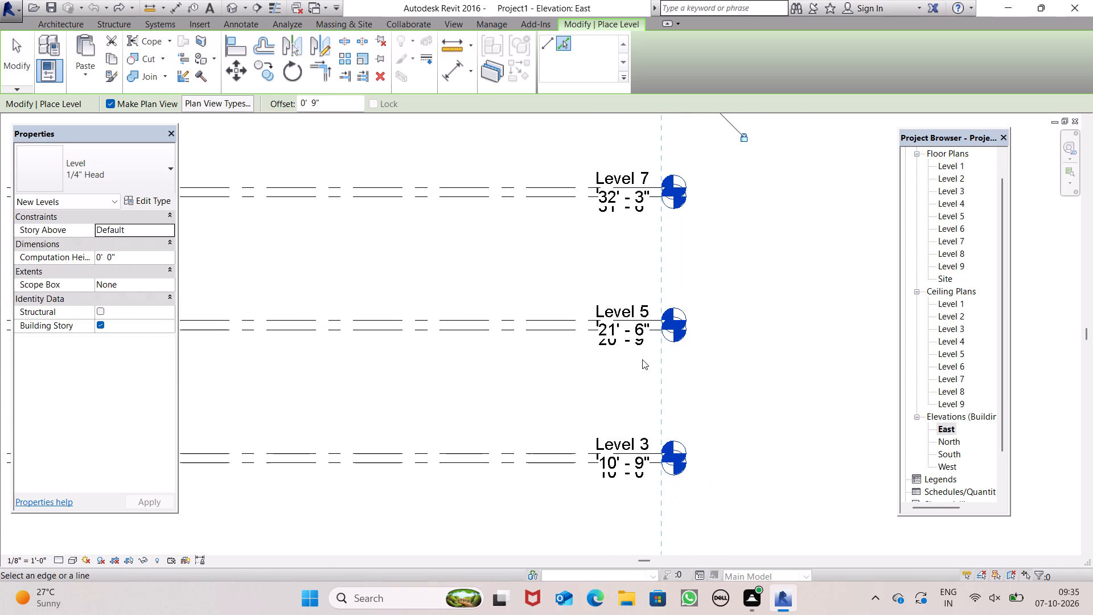
pyautogui.scroll(-5, 785, 407)
pyautogui.scroll(1, 625, 183)
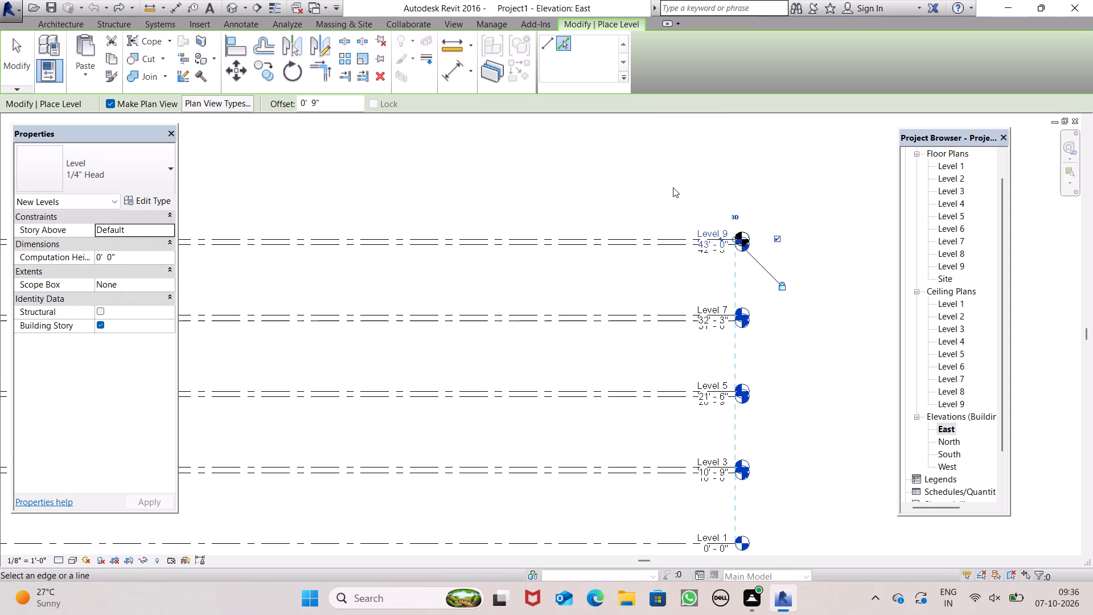
# Add a level offset 10' 0" above Level 9, the topmost level, by picking its line.
pyautogui.scroll(-1, 689, 224)
pyautogui.scroll(-2, 648, 304)
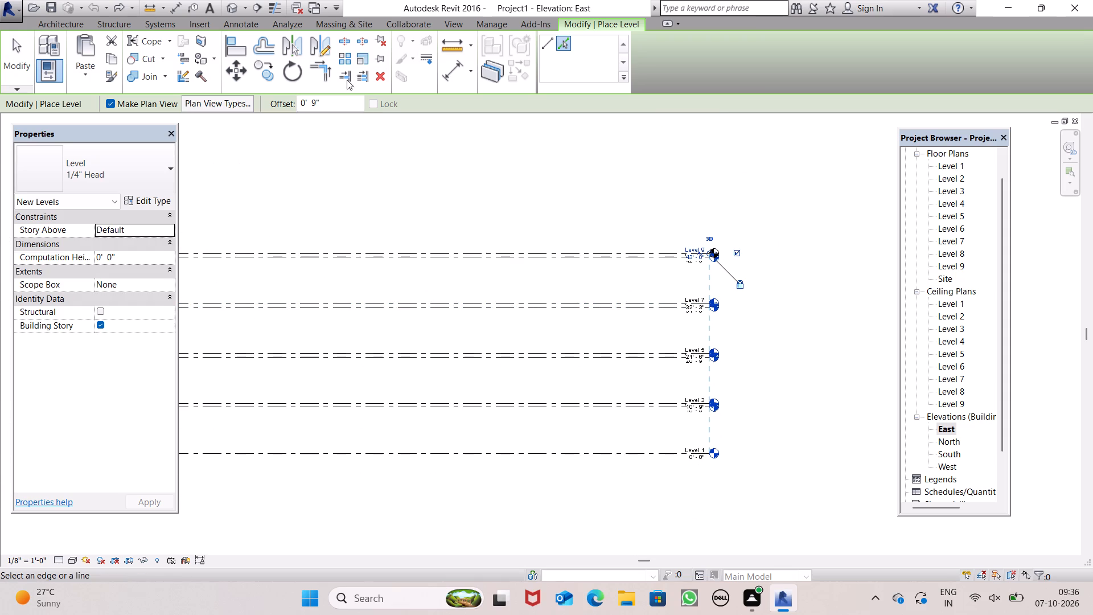
pyautogui.click(347, 99)
pyautogui.press('BackSpace')
pyautogui.press('BackSpace')
pyautogui.press('BackSpace')
pyautogui.press('BackSpace')
pyautogui.press('BackSpace')
pyautogui.press('BackSpace')
pyautogui.press('BackSpace')
pyautogui.press('BackSpace')
pyautogui.press('BackSpace')
pyautogui.press('BackSpace')
pyautogui.press('BackSpace')
pyautogui.press('BackSpace')
pyautogui.press('BackSpace')
pyautogui.press('BackSpace')
pyautogui.press('BackSpace')
pyautogui.press('BackSpace')
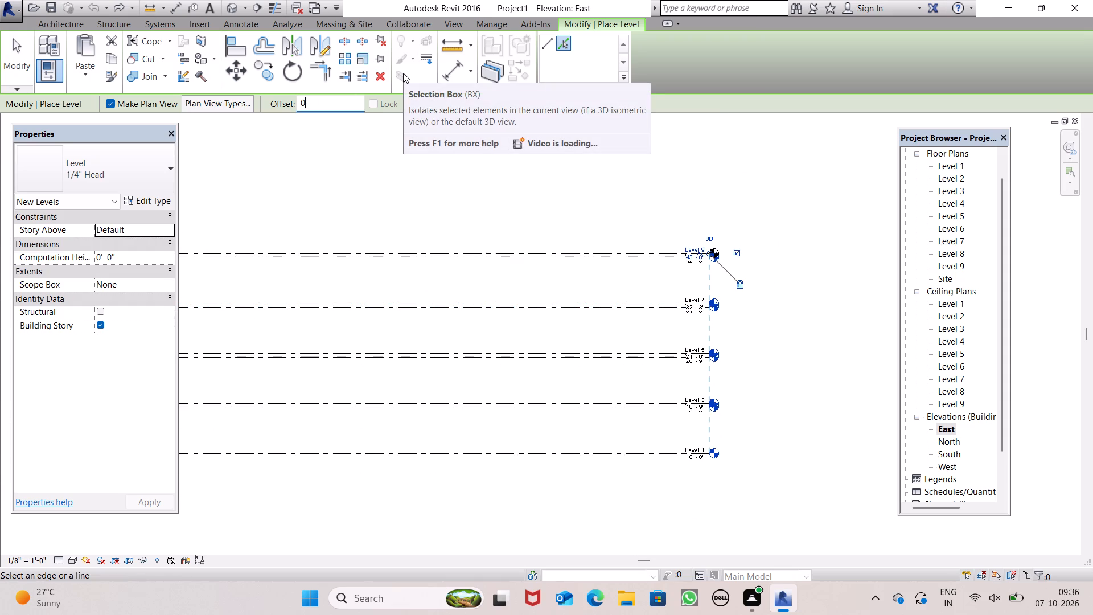
pyautogui.write("10'")
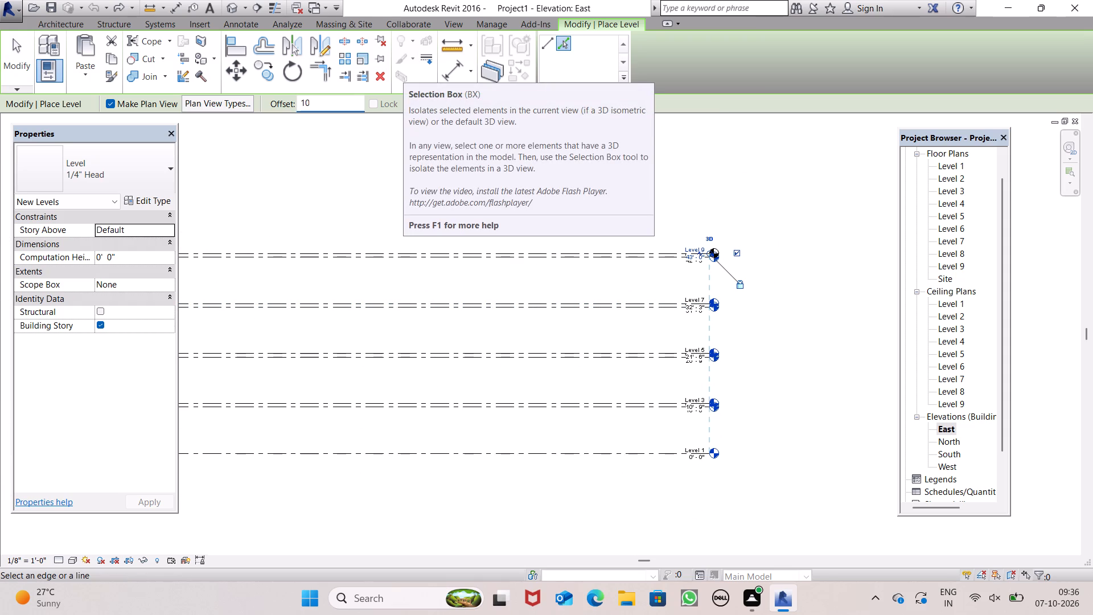
pyautogui.scroll(-5, 345, 236)
pyautogui.scroll(1, 207, 188)
pyautogui.scroll(-1, 210, 188)
pyautogui.scroll(6, 210, 188)
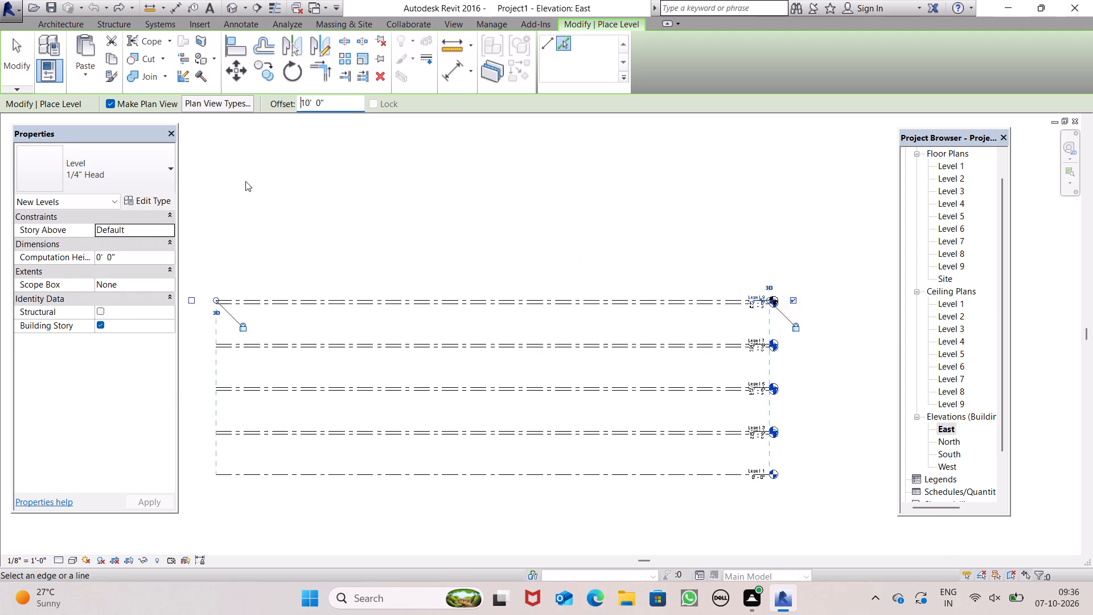
pyautogui.moveTo(295, 333); pyautogui.dragTo(294, 327)
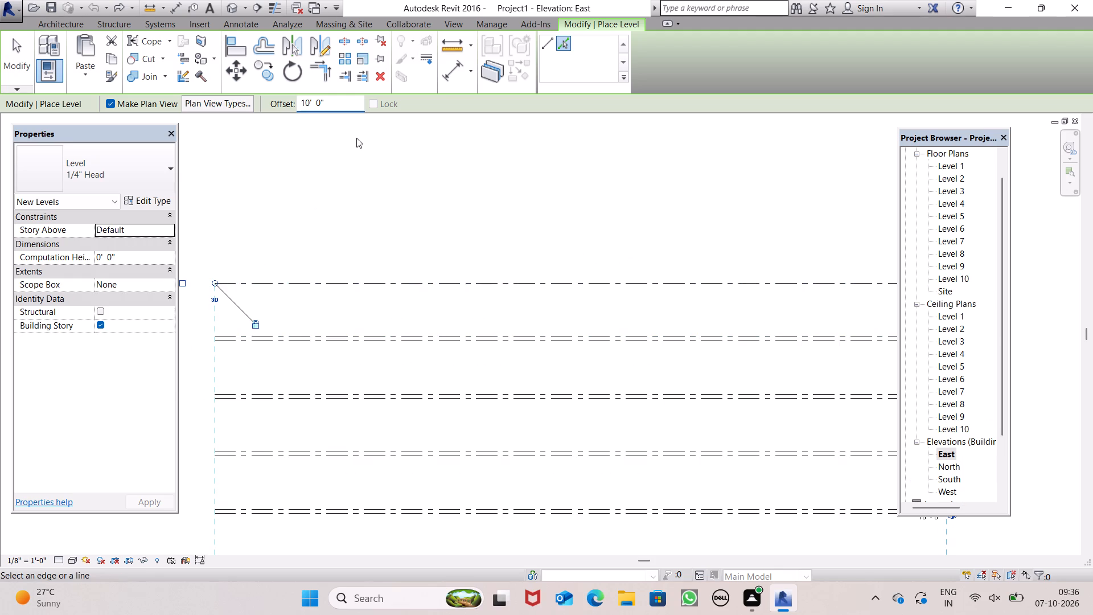
# Add a level offset 0' 9" above Level 10, the topmost level, by picking its line.
pyautogui.click(325, 100)
pyautogui.press('BackSpace')
pyautogui.press('BackSpace')
pyautogui.press('BackSpace')
pyautogui.press('BackSpace')
pyautogui.press('BackSpace')
pyautogui.press('BackSpace')
pyautogui.press('BackSpace')
pyautogui.press('BackSpace')
pyautogui.press('BackSpace')
pyautogui.press('BackSpace')
pyautogui.press('BackSpace')
pyautogui.press('BackSpace')
pyautogui.press('BackSpace')
pyautogui.press('BackSpace')
pyautogui.press('BackSpace')
pyautogui.press('BackSpace')
pyautogui.write('9"')
pyautogui.press('Return')
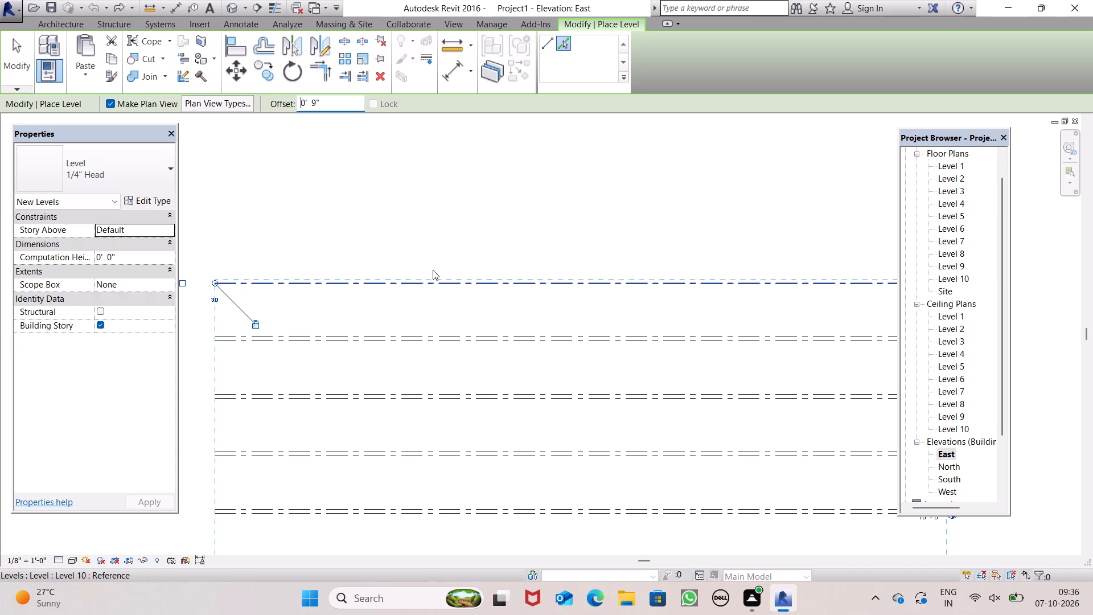
pyautogui.click(435, 279)
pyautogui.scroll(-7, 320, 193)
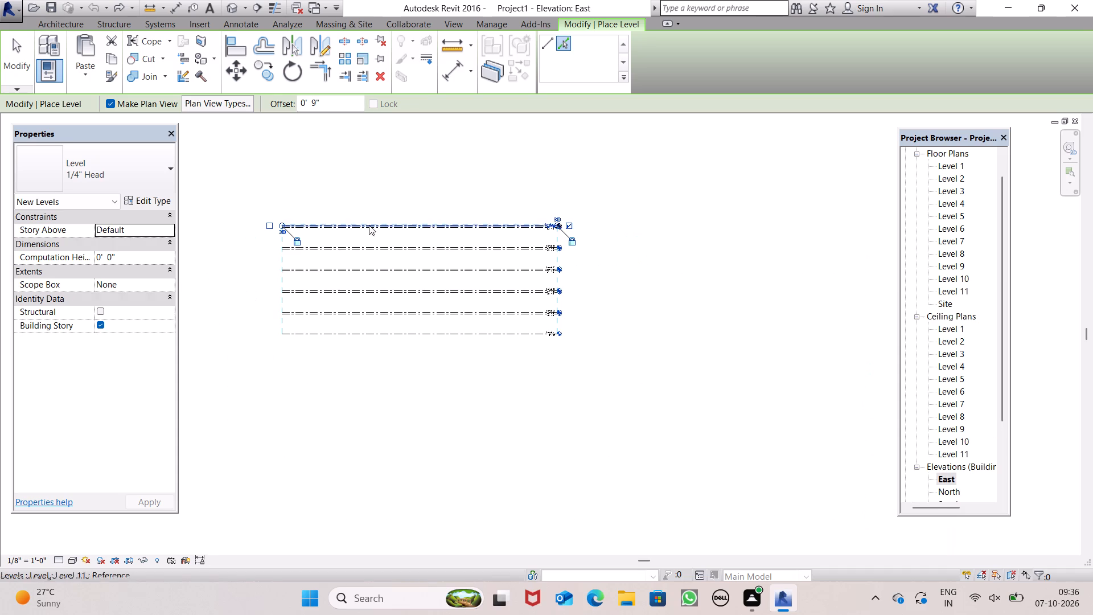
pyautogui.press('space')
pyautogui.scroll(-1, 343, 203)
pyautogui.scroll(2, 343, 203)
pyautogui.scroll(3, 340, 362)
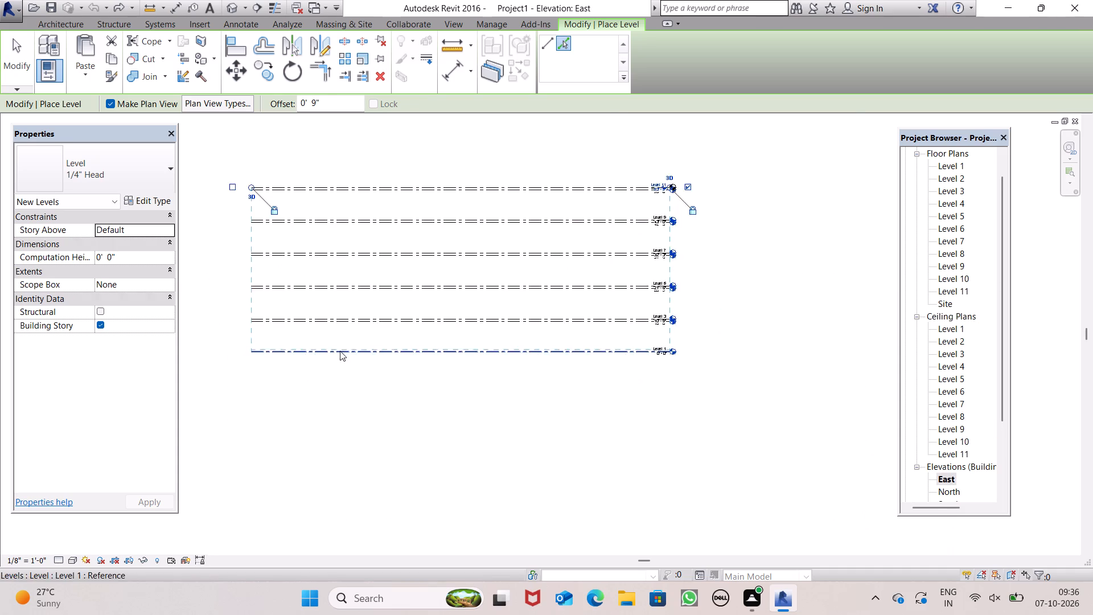
# Add a level offset 10' 0" above Level 11, the topmost level, by picking its line.
pyautogui.scroll(2, 340, 351)
pyautogui.scroll(-5, 351, 325)
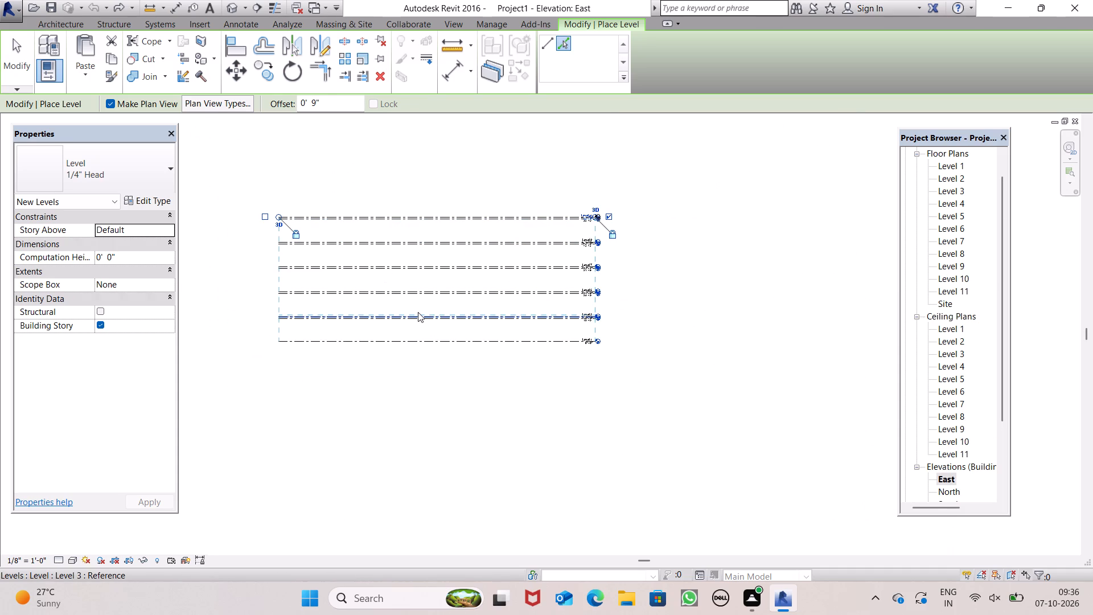
pyautogui.scroll(-1, 683, 469)
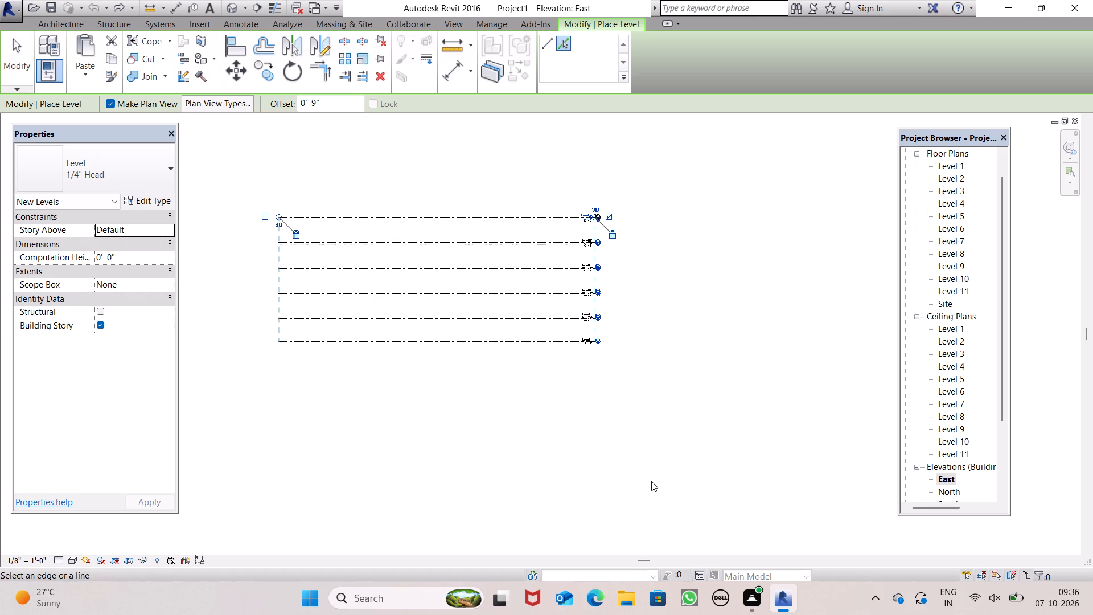
pyautogui.scroll(-1, 650, 482)
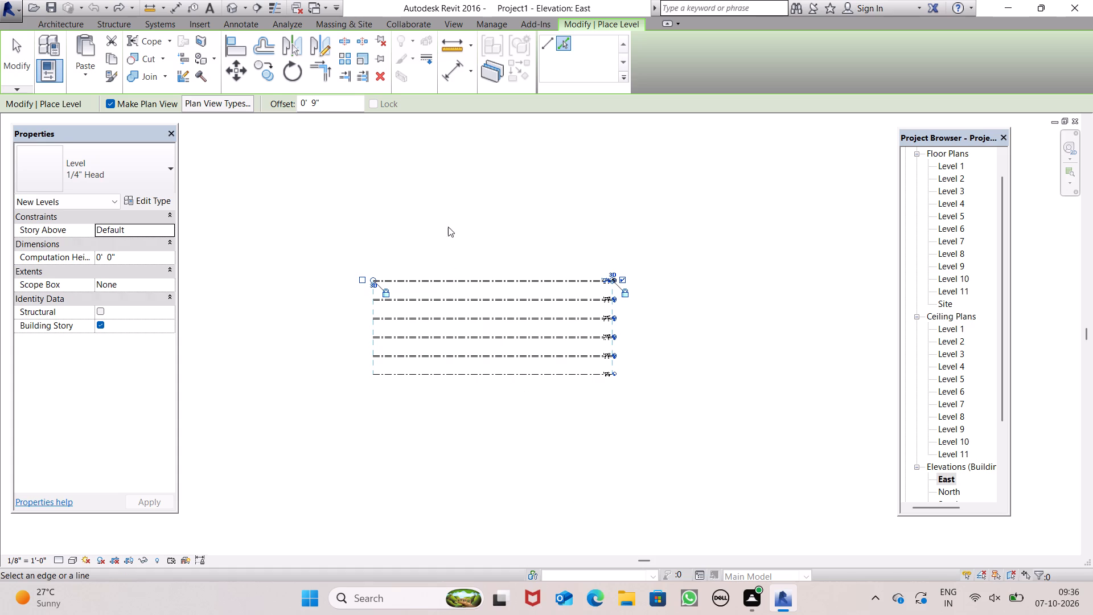
pyautogui.scroll(3, 449, 224)
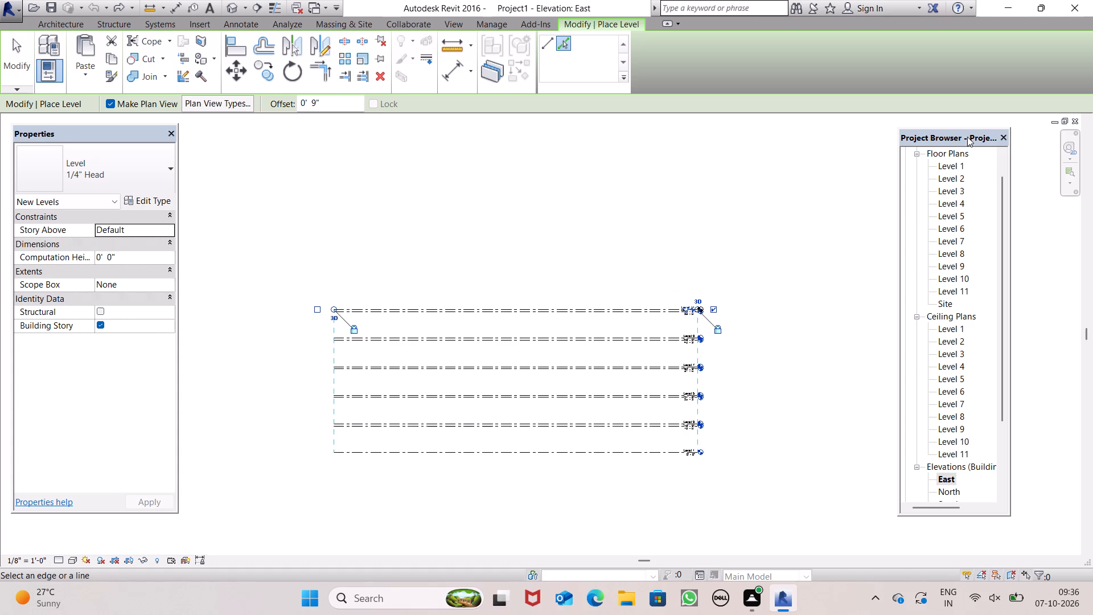
pyautogui.click(338, 104)
pyautogui.press('BackSpace')
pyautogui.press('BackSpace')
pyautogui.press('BackSpace')
pyautogui.press('BackSpace')
pyautogui.press('BackSpace')
pyautogui.press('BackSpace')
pyautogui.press('BackSpace')
pyautogui.press('BackSpace')
pyautogui.press('BackSpace')
pyautogui.press('BackSpace')
pyautogui.press('BackSpace')
pyautogui.press('BackSpace')
pyautogui.press('BackSpace')
pyautogui.press('BackSpace')
pyautogui.write("10'")
pyautogui.press('Return')
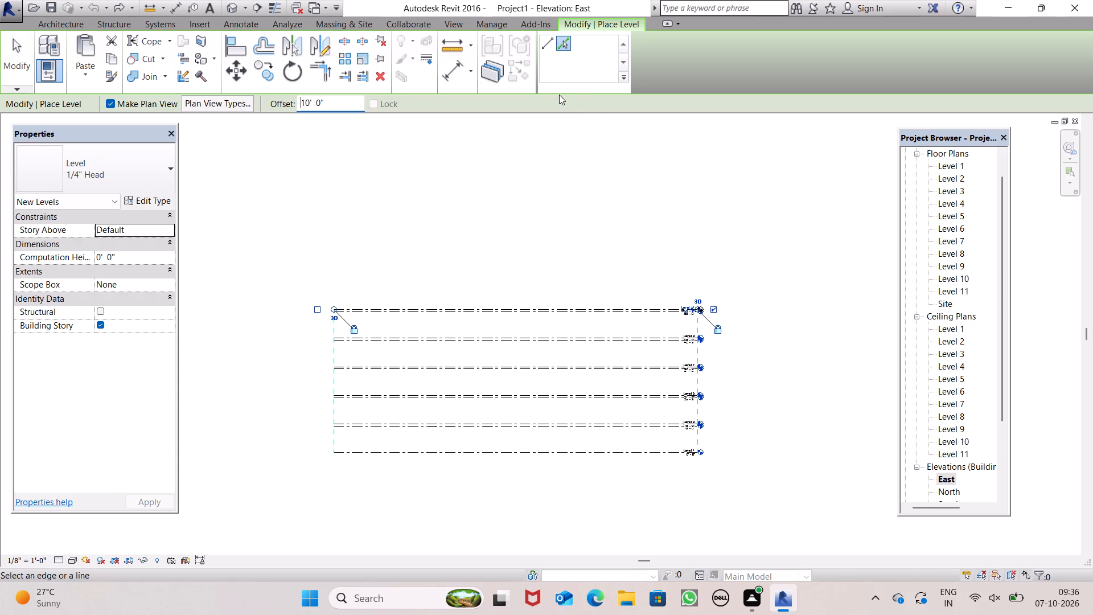
pyautogui.scroll(6, 419, 235)
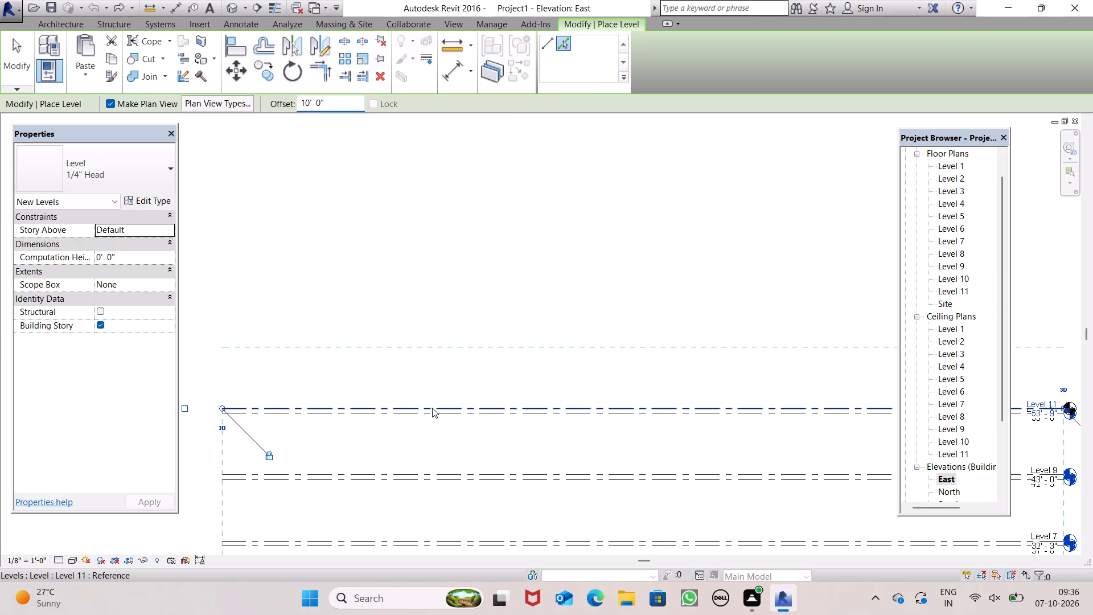
pyautogui.click(433, 405)
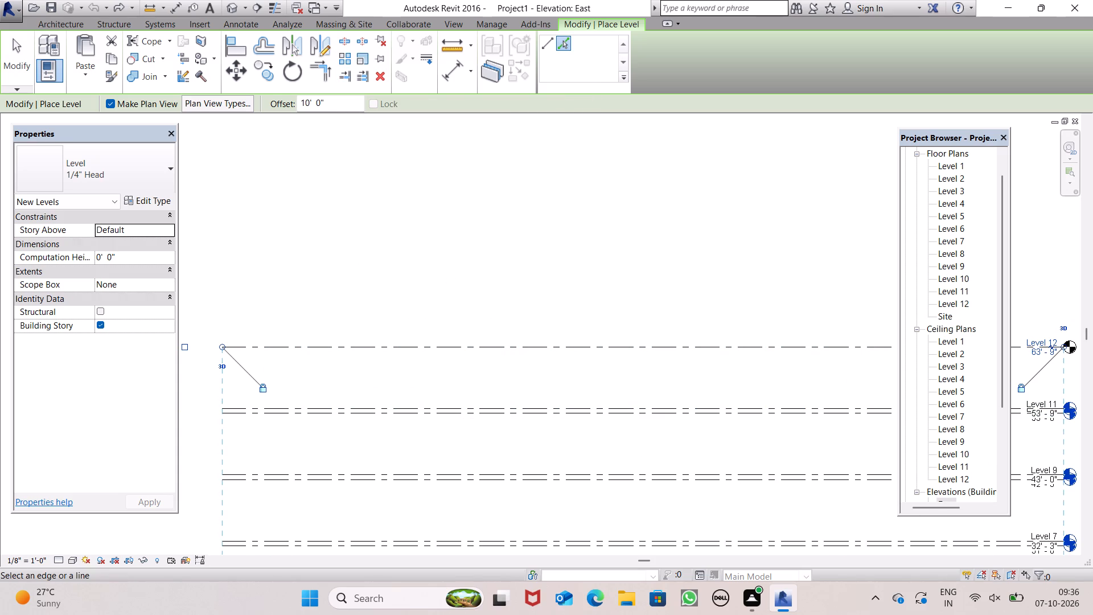
# Add a level offset 0' 9" above Level 12, the topmost level, by picking its line.
pyautogui.click(335, 104)
pyautogui.press('BackSpace')
pyautogui.press('BackSpace')
pyautogui.press('BackSpace')
pyautogui.press('BackSpace')
pyautogui.press('BackSpace')
pyautogui.press('BackSpace')
pyautogui.press('BackSpace')
pyautogui.press('BackSpace')
pyautogui.press('BackSpace')
pyautogui.press('BackSpace')
pyautogui.press('BackSpace')
pyautogui.press('BackSpace')
pyautogui.press('BackSpace')
pyautogui.press('BackSpace')
pyautogui.press('BackSpace')
pyautogui.press('9')
pyautogui.hotkey('shift', '"')
pyautogui.press('Return')
pyautogui.click(339, 345)
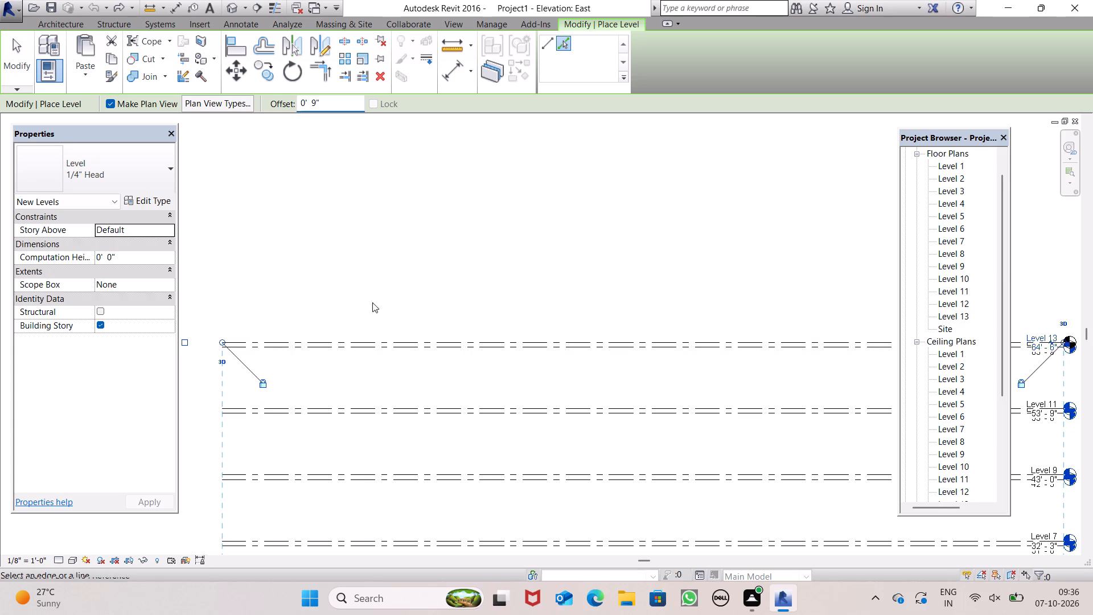
# Add a level offset 10' 0" above Level 13, the topmost level, by picking its line.
pyautogui.click(325, 100)
pyautogui.press('BackSpace')
pyautogui.press('BackSpace')
pyautogui.press('BackSpace')
pyautogui.press('BackSpace')
pyautogui.press('BackSpace')
pyautogui.press('BackSpace')
pyautogui.press('BackSpace')
pyautogui.press('BackSpace')
pyautogui.press('BackSpace')
pyautogui.press('BackSpace')
pyautogui.press('BackSpace')
pyautogui.press('BackSpace')
pyautogui.press('BackSpace')
pyautogui.press('BackSpace')
pyautogui.press('BackSpace')
pyautogui.press('BackSpace')
pyautogui.write("10'")
pyautogui.press('Return')
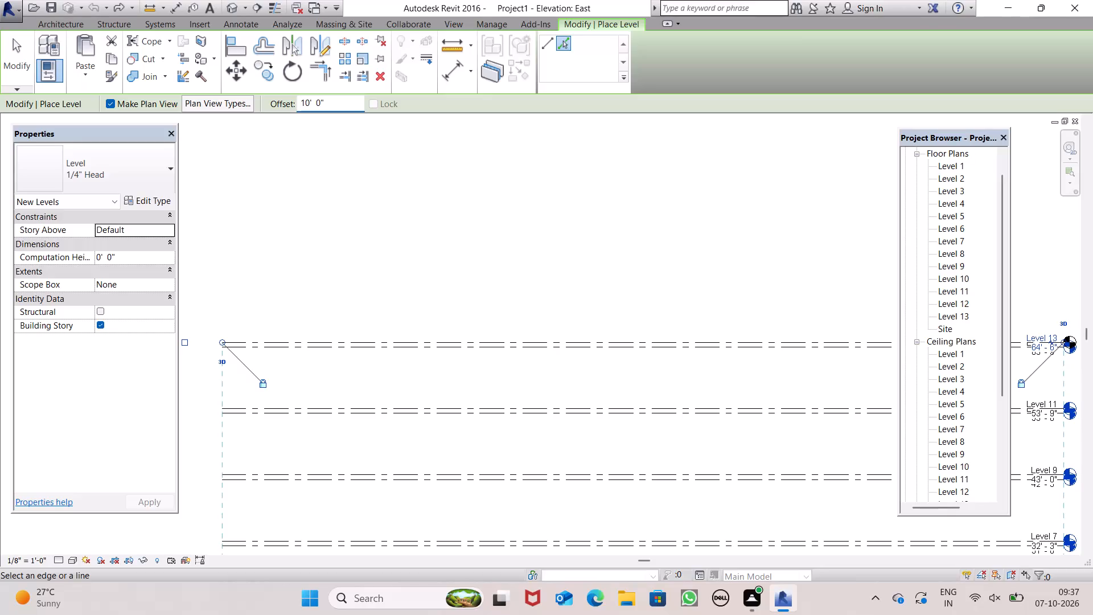
pyautogui.click(324, 340)
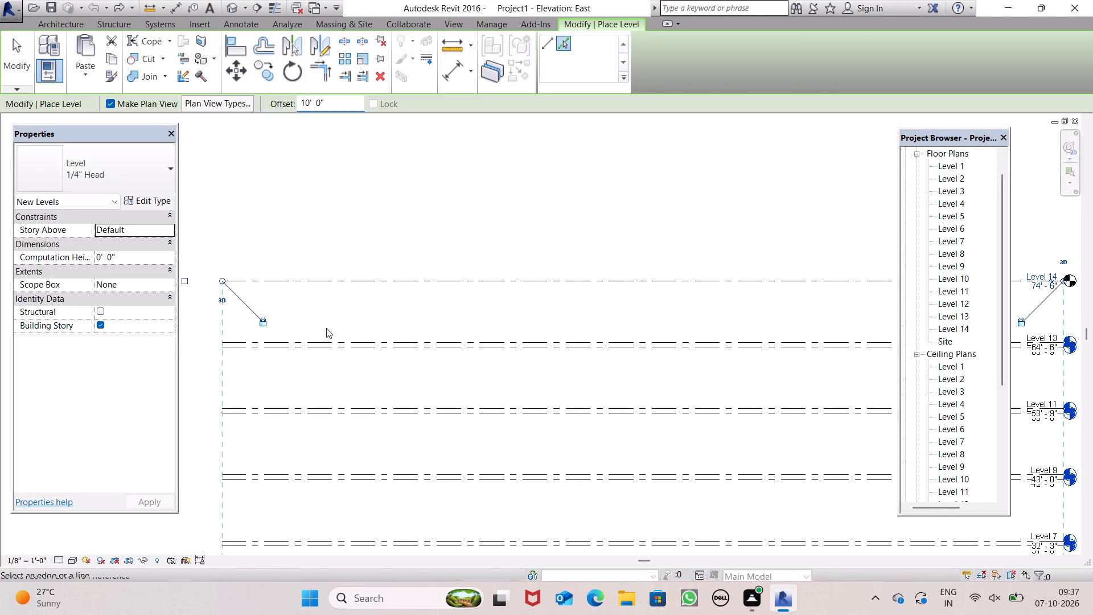
# Add a level offset 0' 9" above Level 14, the topmost level, by picking its line.
pyautogui.click(335, 105)
pyautogui.press('BackSpace')
pyautogui.press('BackSpace')
pyautogui.press('BackSpace')
pyautogui.press('BackSpace')
pyautogui.press('BackSpace')
pyautogui.press('BackSpace')
pyautogui.press('BackSpace')
pyautogui.press('BackSpace')
pyautogui.press('BackSpace')
pyautogui.press('BackSpace')
pyautogui.press('BackSpace')
pyautogui.press('BackSpace')
pyautogui.press('BackSpace')
pyautogui.press('9')
pyautogui.hotkey('shift', '"')
pyautogui.press('Return')
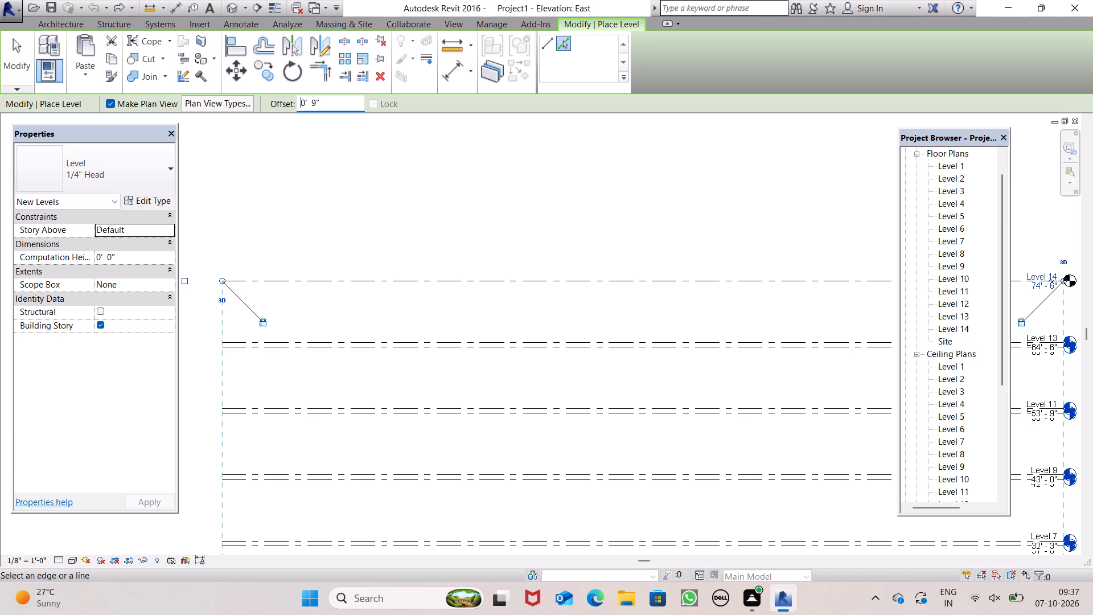
pyautogui.click(320, 278)
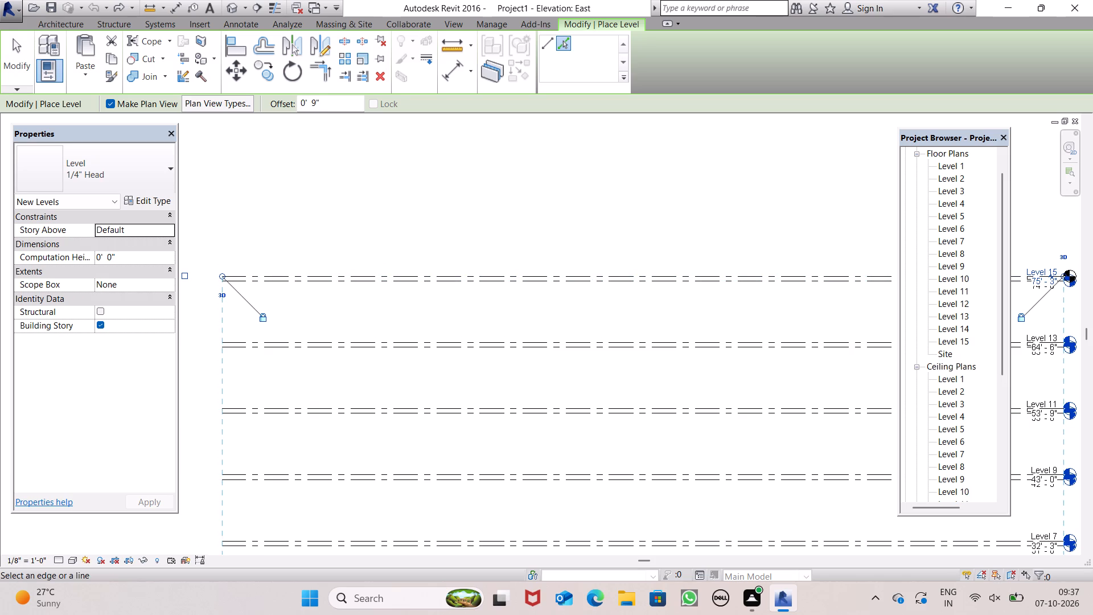
# Add a level offset 10' 0" above Level 15, the topmost level, by picking its line.
pyautogui.click(338, 101)
pyautogui.press('BackSpace')
pyautogui.press('BackSpace')
pyautogui.press('BackSpace')
pyautogui.press('BackSpace')
pyautogui.press('BackSpace')
pyautogui.press('BackSpace')
pyautogui.press('BackSpace')
pyautogui.press('BackSpace')
pyautogui.press('BackSpace')
pyautogui.press('BackSpace')
pyautogui.press('BackSpace')
pyautogui.press('BackSpace')
pyautogui.press('BackSpace')
pyautogui.write("10'")
pyautogui.press('Return')
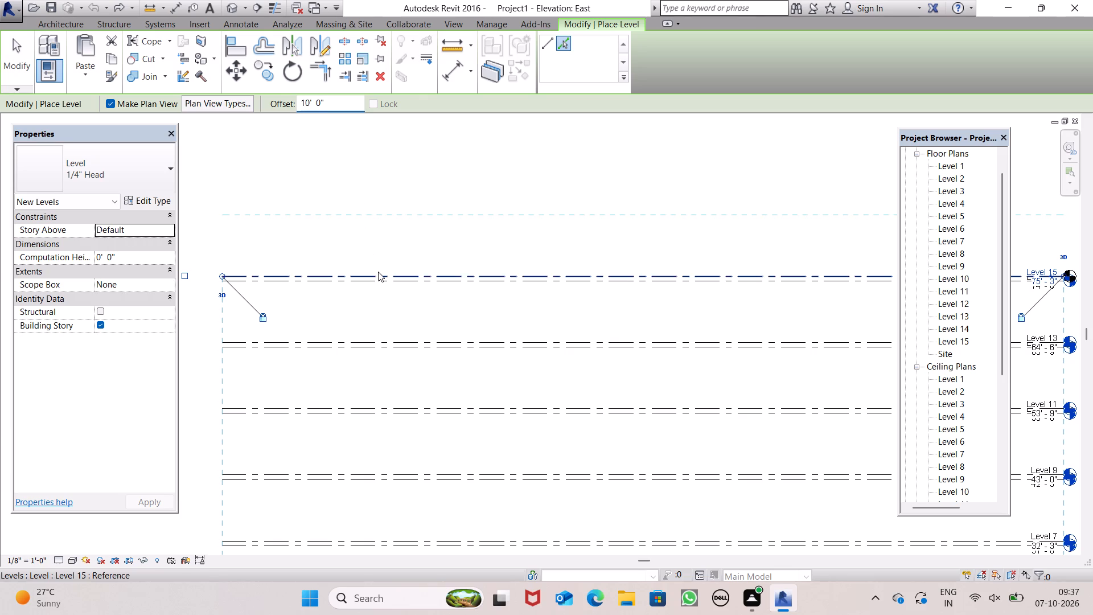
pyautogui.click(378, 272)
# Add a level offset 0' 9" above Level 16, the topmost level, by picking its line.
pyautogui.click(335, 102)
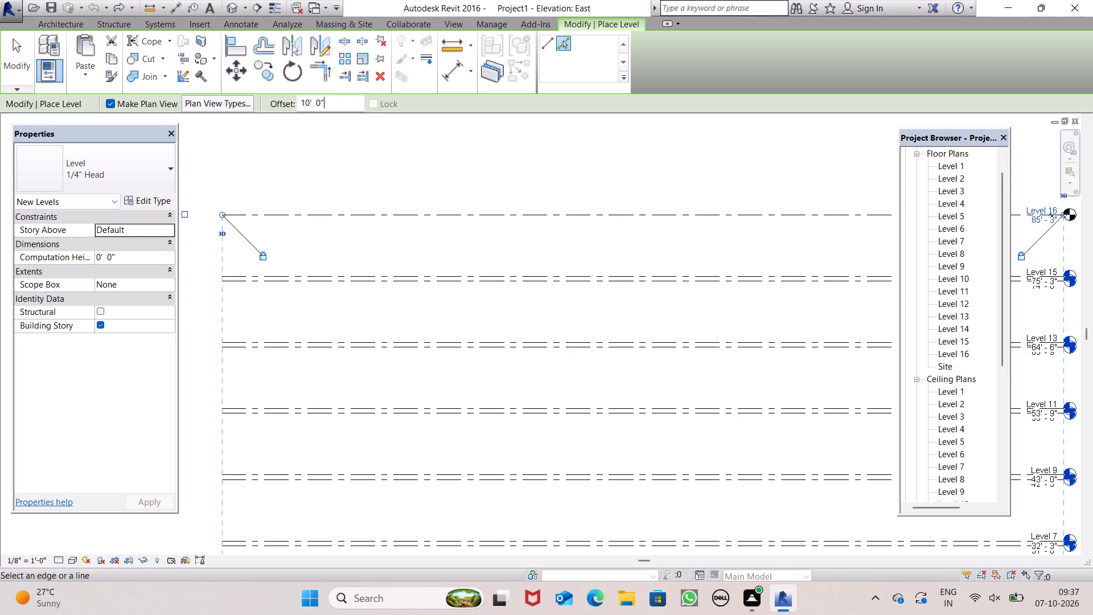
pyautogui.press('BackSpace')
pyautogui.press('BackSpace')
pyautogui.press('BackSpace')
pyautogui.press('BackSpace')
pyautogui.press('BackSpace')
pyautogui.press('BackSpace')
pyautogui.press('BackSpace')
pyautogui.press('BackSpace')
pyautogui.press('BackSpace')
pyautogui.press('BackSpace')
pyautogui.press('BackSpace')
pyautogui.press('BackSpace')
pyautogui.press('BackSpace')
pyautogui.press('BackSpace')
pyautogui.press('BackSpace')
pyautogui.press('9')
pyautogui.hotkey('shift', '"')
pyautogui.press('Return')
pyautogui.click(376, 211)
pyautogui.press('space')
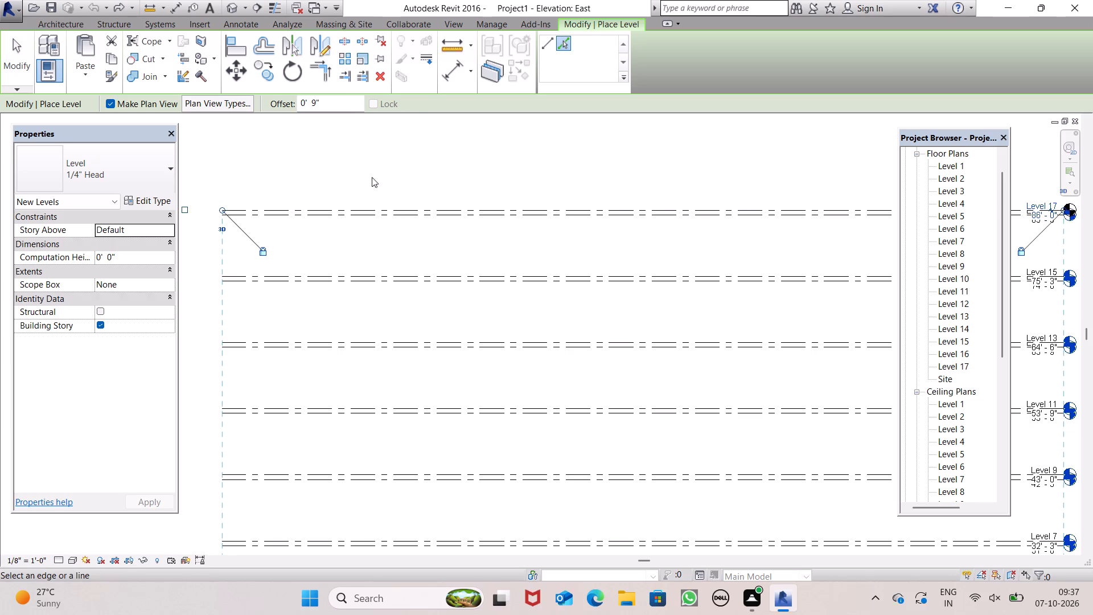
# Add a level offset 10' 0" above Level 17, the topmost level, by picking its line.
pyautogui.scroll(-8, 396, 130)
pyautogui.scroll(-2, 564, 307)
pyautogui.scroll(-1, 557, 211)
pyautogui.scroll(6, 558, 210)
pyautogui.scroll(1, 447, 389)
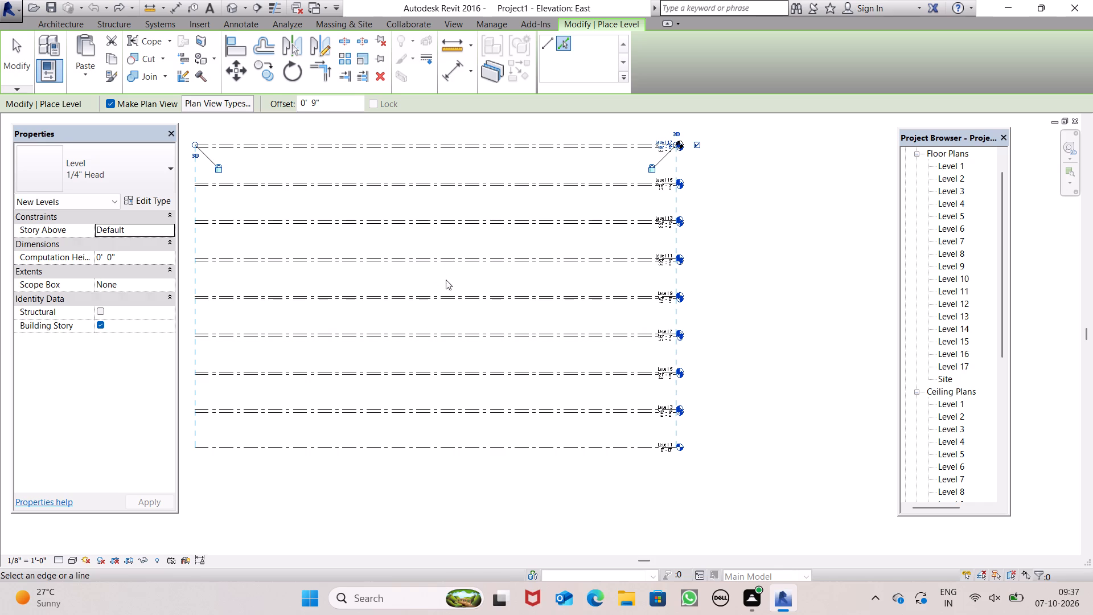
pyautogui.scroll(-5, 498, 334)
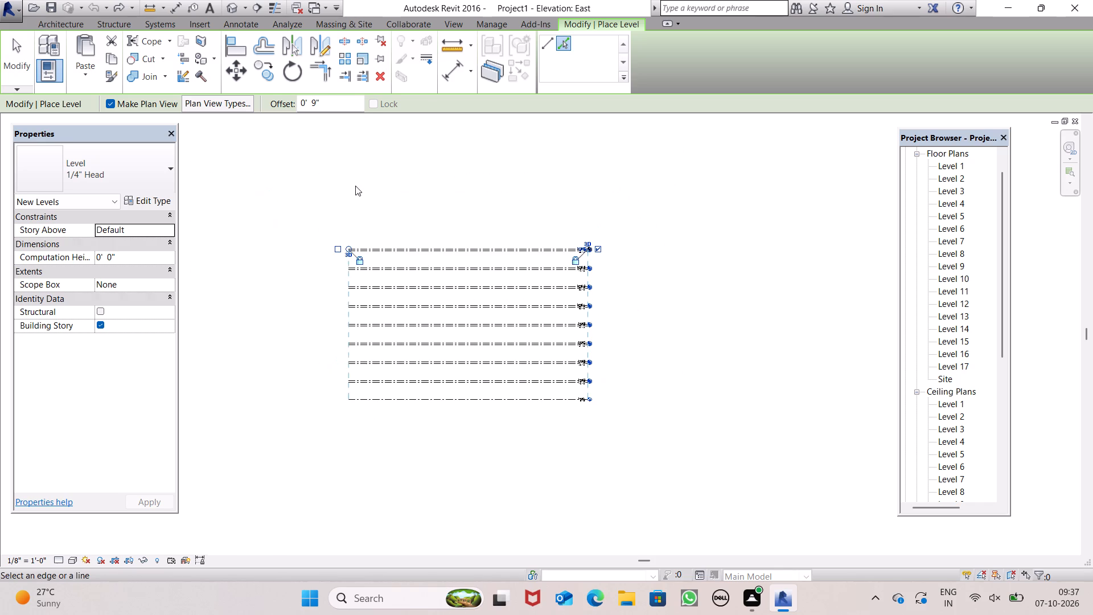
pyautogui.scroll(5, 358, 182)
pyautogui.click(342, 109)
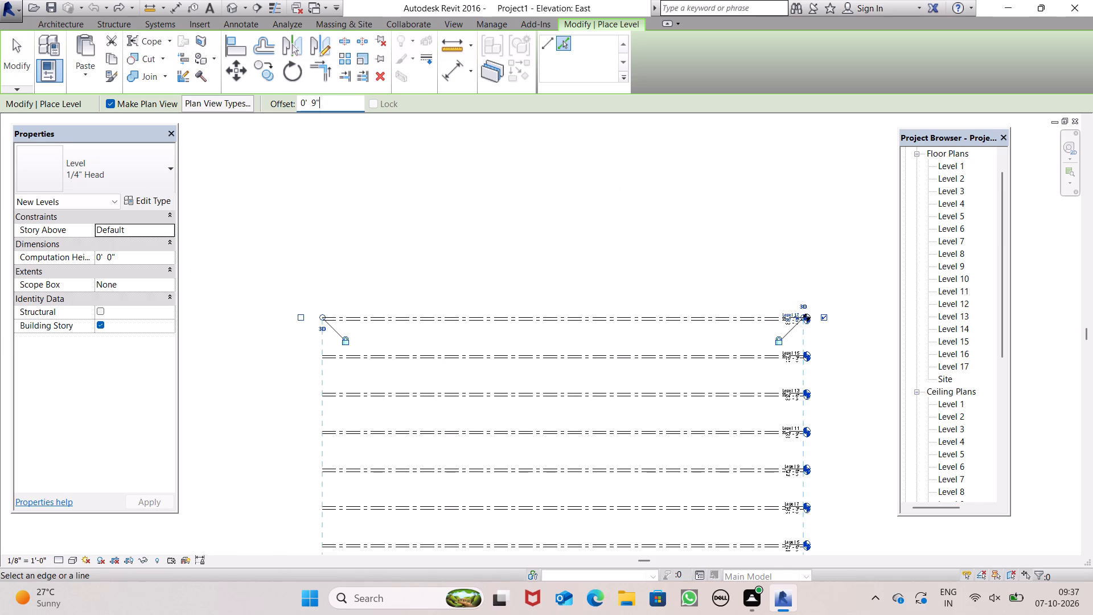
pyautogui.press('BackSpace')
pyautogui.press('BackSpace')
pyautogui.press('BackSpace')
pyautogui.press('BackSpace')
pyautogui.press('BackSpace')
pyautogui.press('BackSpace')
pyautogui.press('BackSpace')
pyautogui.press('BackSpace')
pyautogui.press('BackSpace')
pyautogui.press('BackSpace')
pyautogui.write("10'")
pyautogui.press('Return')
pyautogui.scroll(7, 391, 307)
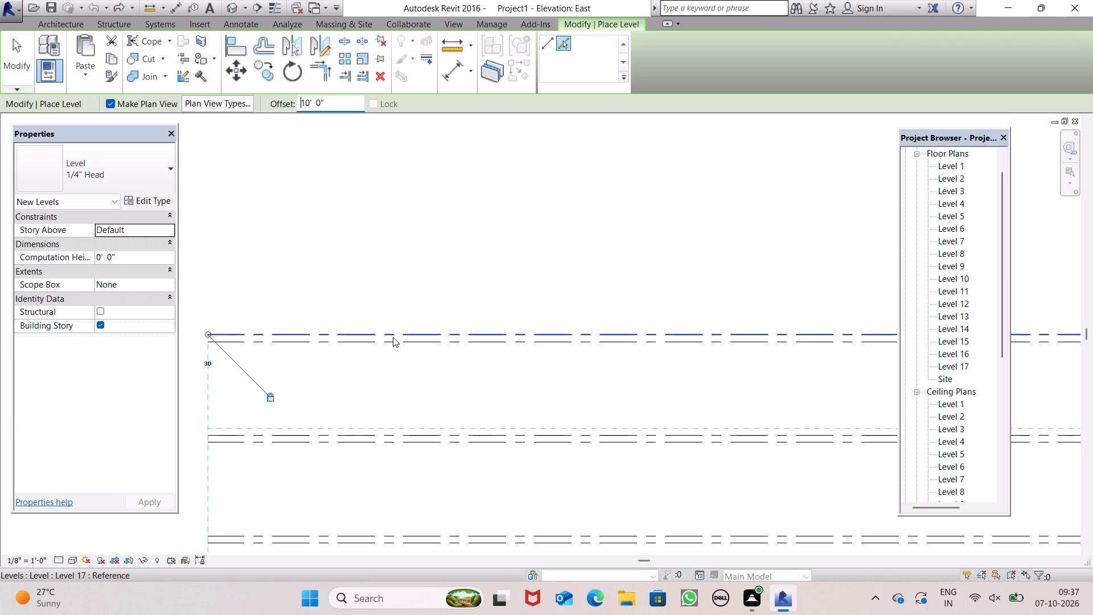
pyautogui.click(387, 333)
pyautogui.scroll(-5, 401, 382)
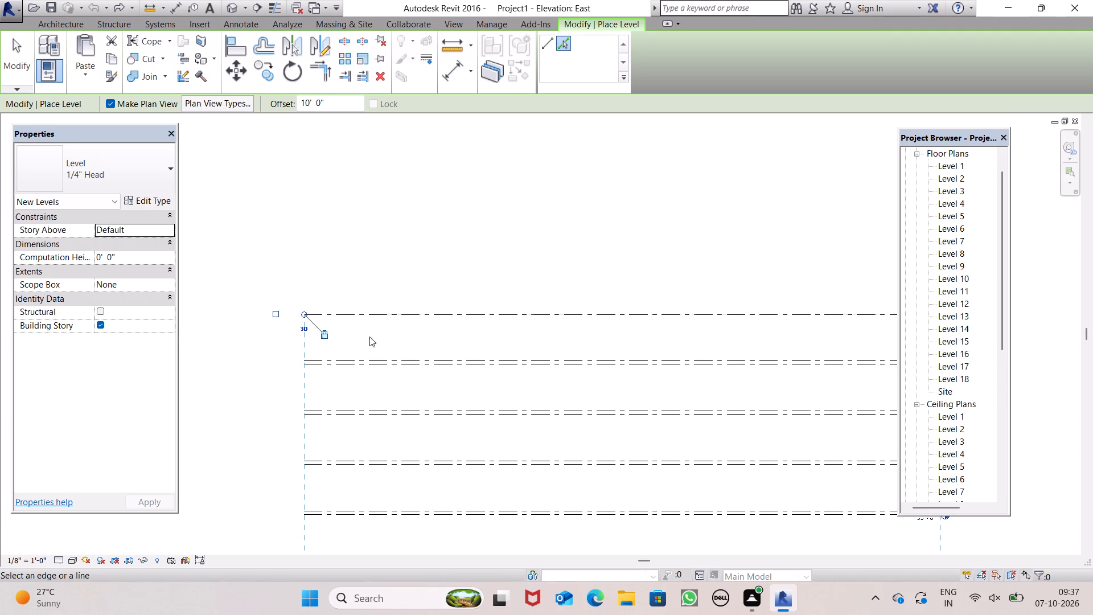
pyautogui.click(359, 105)
pyautogui.press('space')
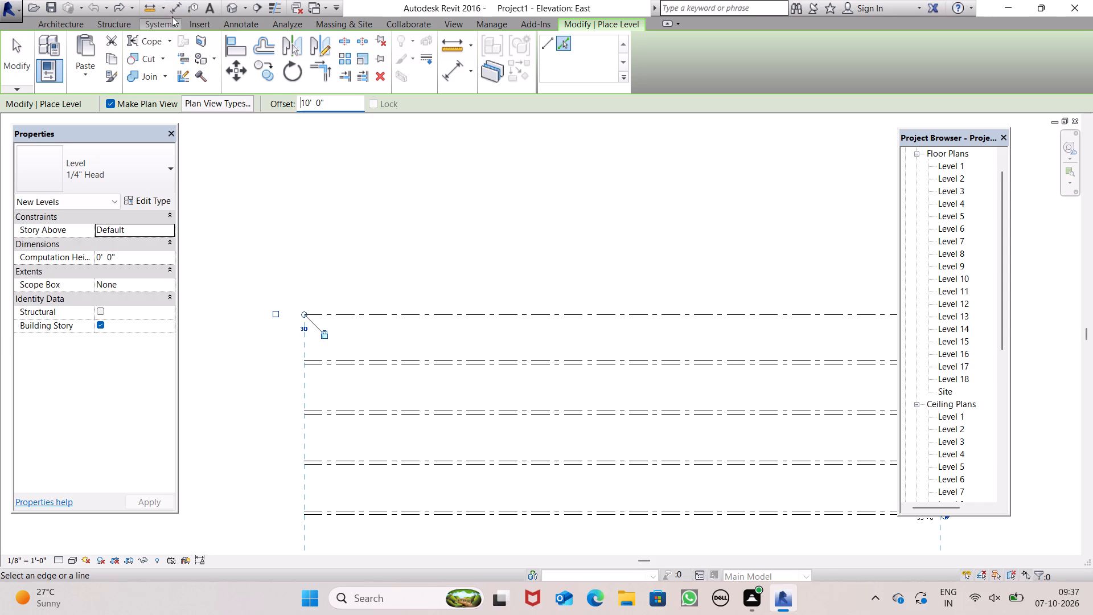
# Open the Level 1 floor plan view and bring its four elevation markers into view.
pyautogui.scroll(7, 940, 182)
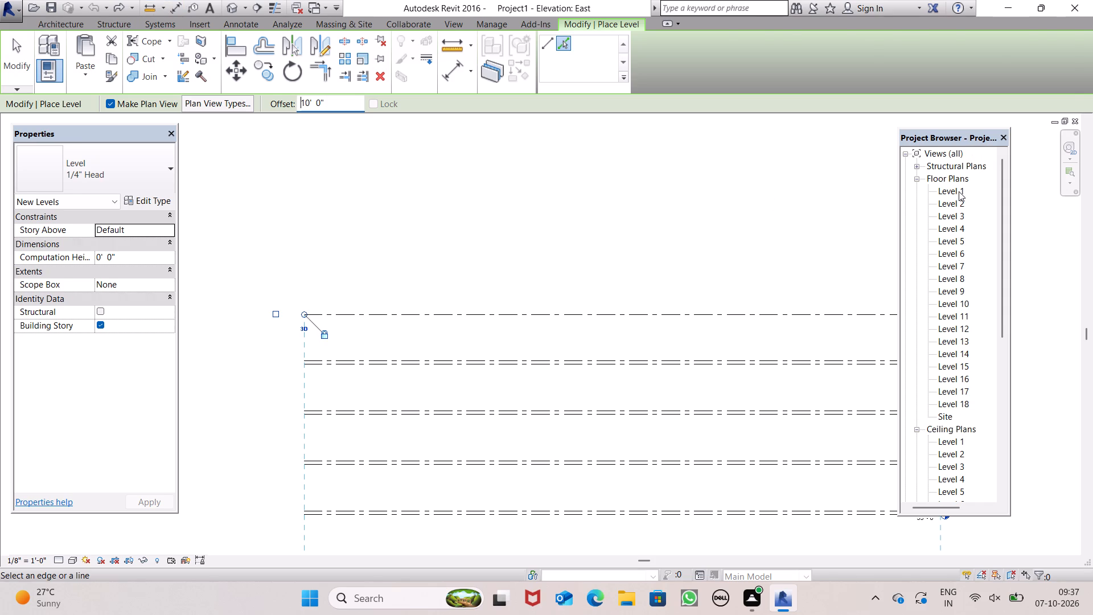
pyautogui.doubleClick(959, 191)
pyautogui.scroll(-5, 530, 229)
pyautogui.scroll(5, 618, 263)
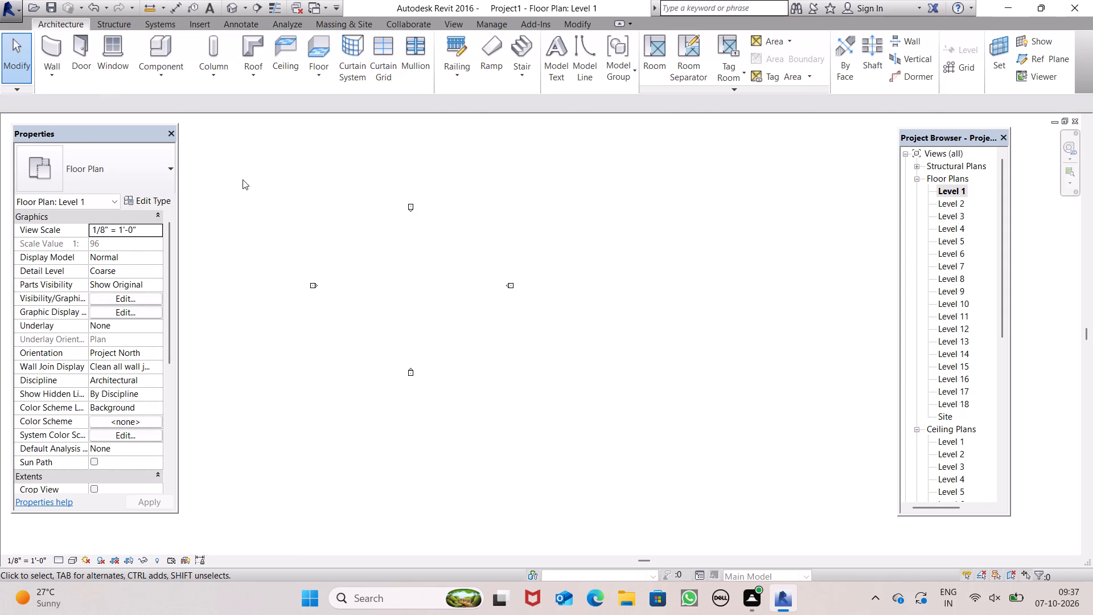
# Draw a rectangle of Generic - 8" walls, 10' high and about 76' wide by 68' deep, between the four elevation markers.
pyautogui.scroll(4, 383, 138)
pyautogui.click(55, 52)
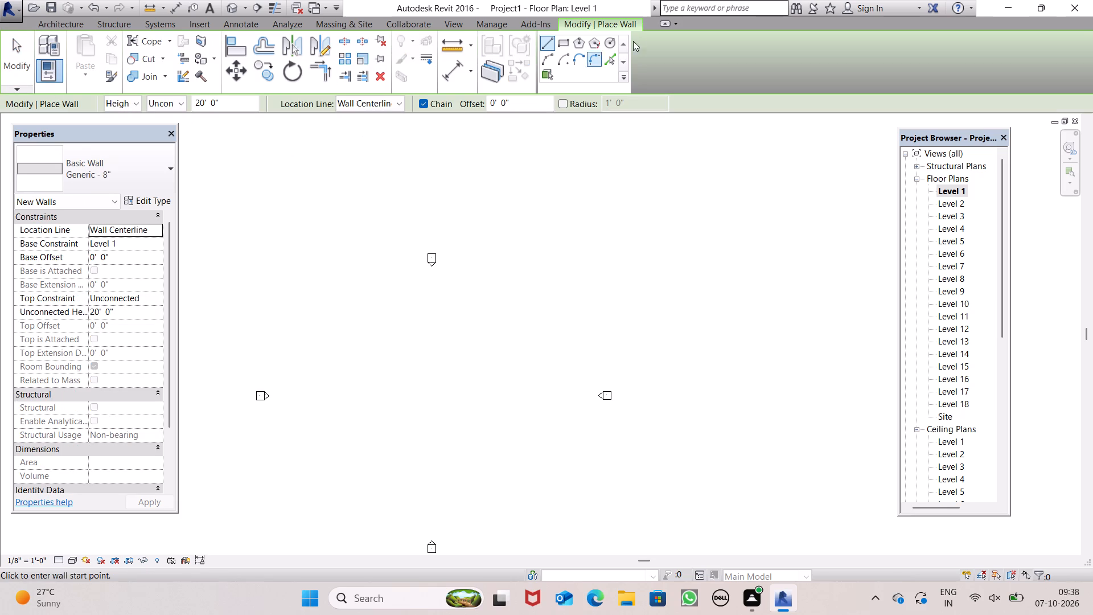
pyautogui.click(561, 42)
pyautogui.scroll(-2, 553, 112)
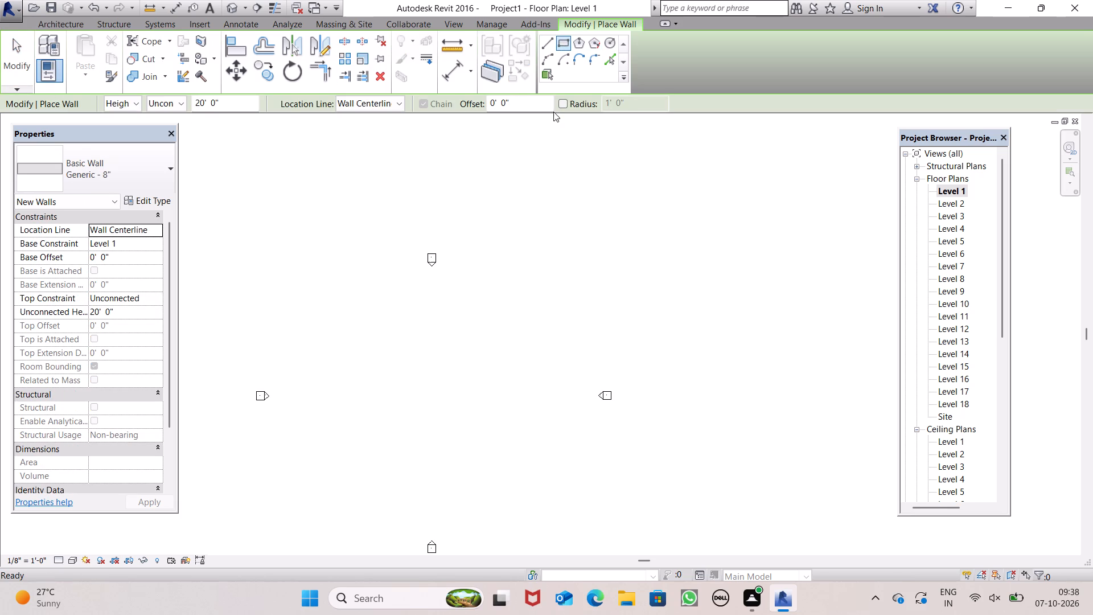
pyautogui.click(205, 107)
pyautogui.press('BackSpace')
pyautogui.press('BackSpace')
pyautogui.press('End')
pyautogui.press('Insert')
pyautogui.write('10')
pyautogui.press('BackSpace')
pyautogui.press('BackSpace')
pyautogui.press('BackSpace')
pyautogui.press('BackSpace')
pyautogui.press('BackSpace')
pyautogui.press('BackSpace')
pyautogui.press('BackSpace')
pyautogui.press('BackSpace')
pyautogui.press('BackSpace')
pyautogui.press('BackSpace')
pyautogui.write("10'")
pyautogui.press('Return')
pyautogui.scroll(-1, 351, 120)
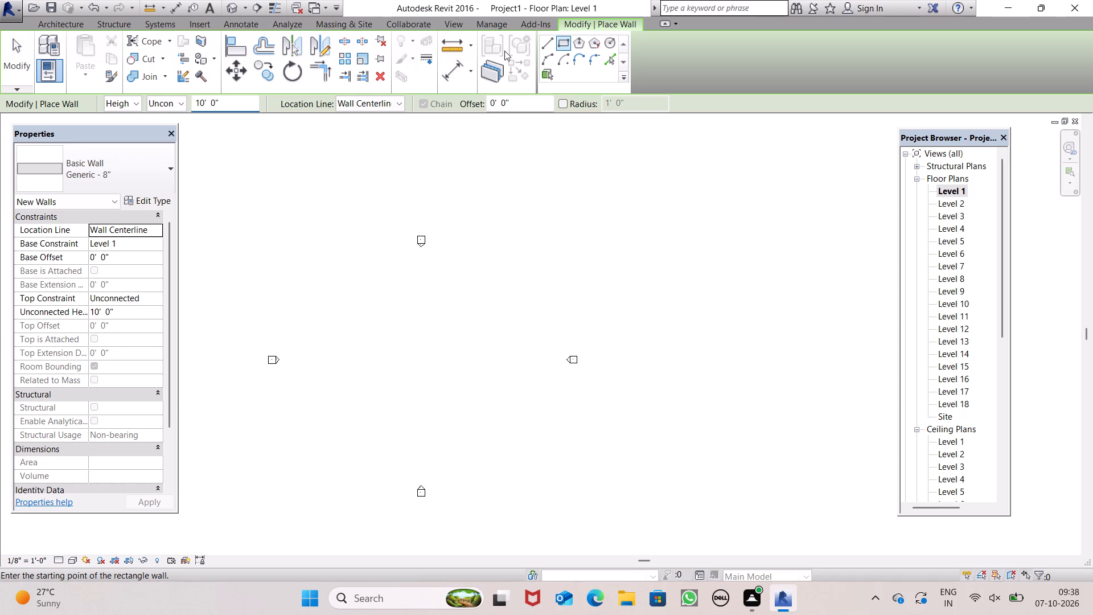
pyautogui.scroll(1, 366, 421)
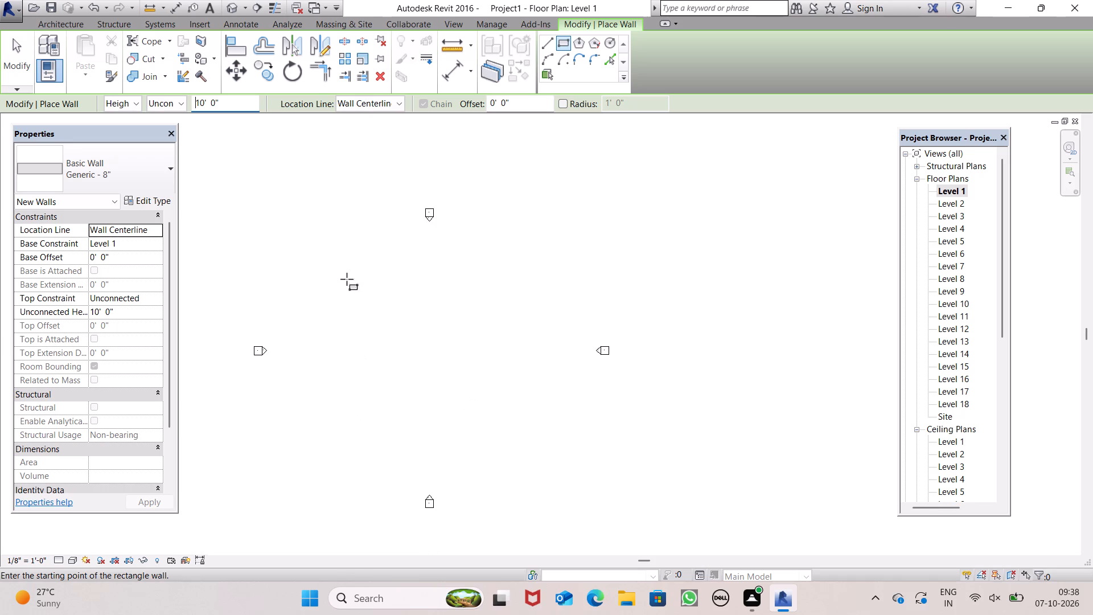
pyautogui.click(345, 267)
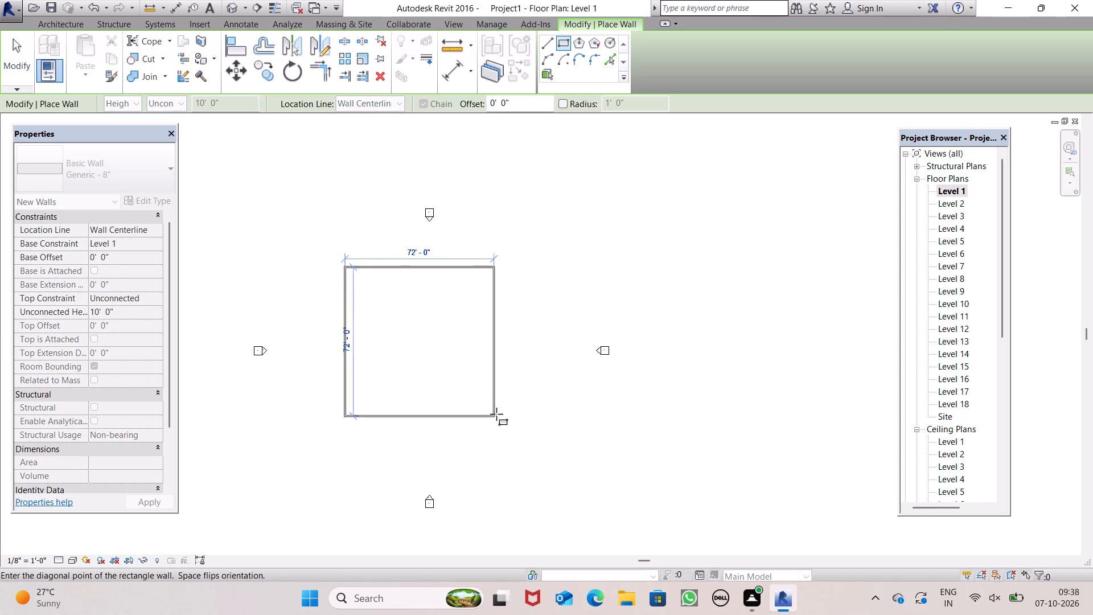
pyautogui.click(506, 411)
pyautogui.press('space')
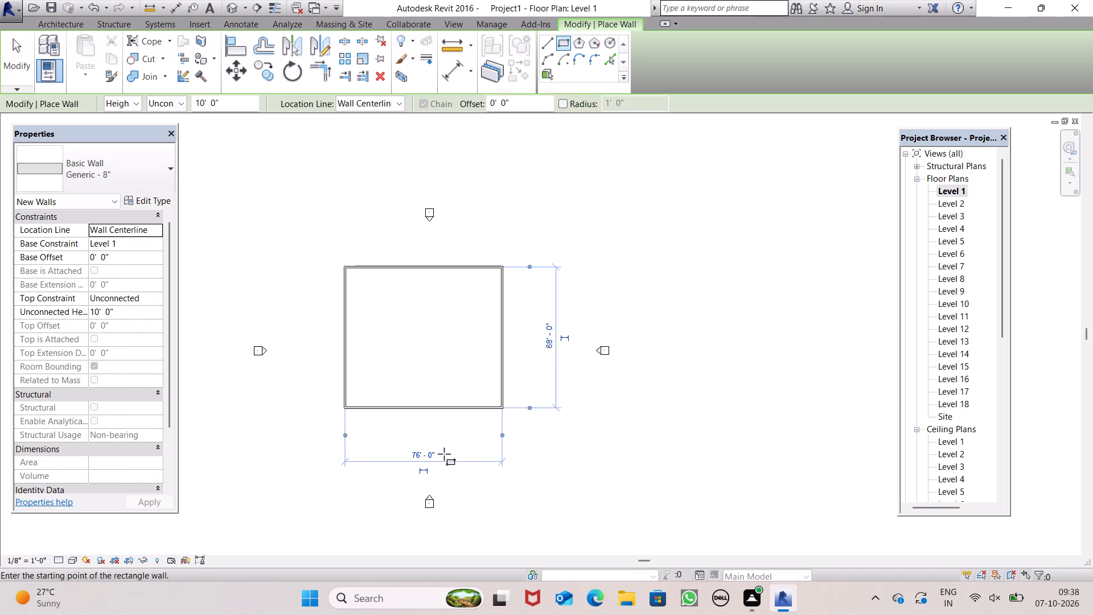
pyautogui.press('space')
# Set the wall rectangle's east-west width to 50'.
pyautogui.click(432, 456)
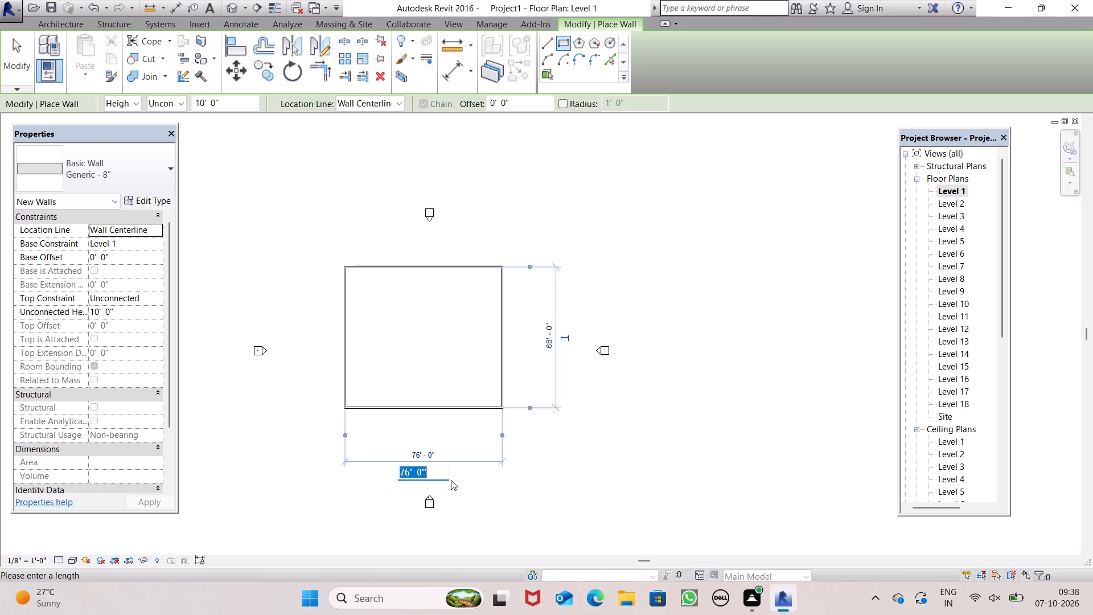
pyautogui.press('BackSpace')
pyautogui.write("50'")
pyautogui.press('Return')
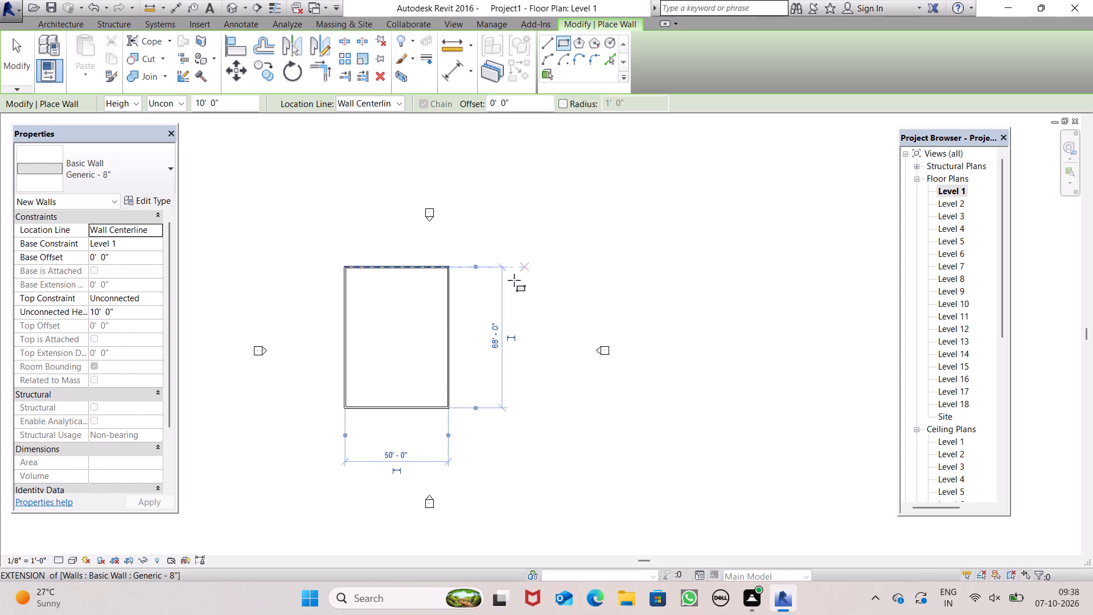
pyautogui.press('space')
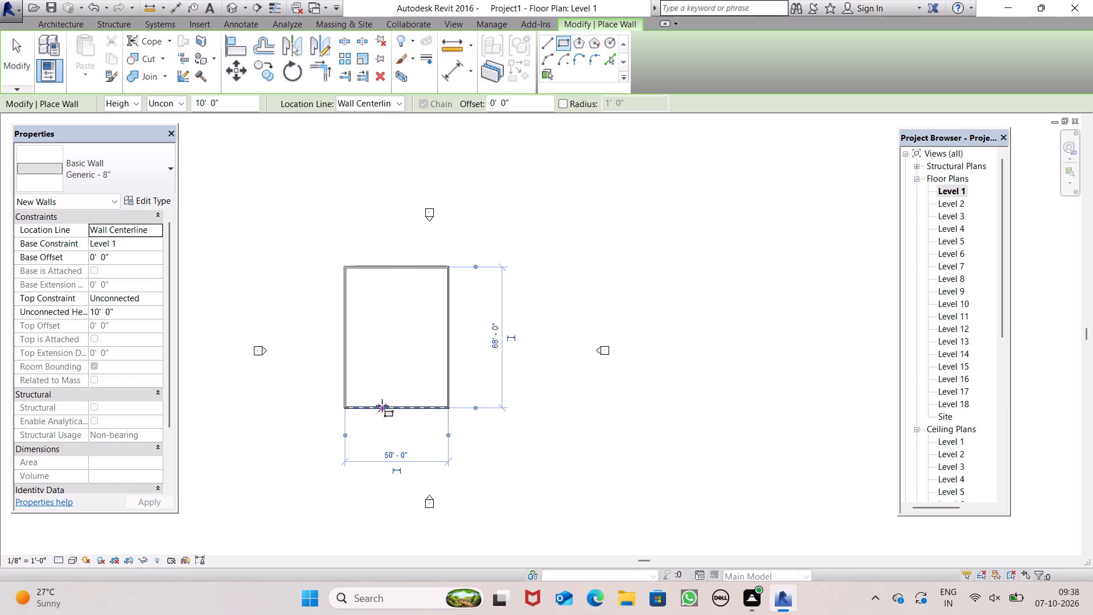
pyautogui.press('Escape')
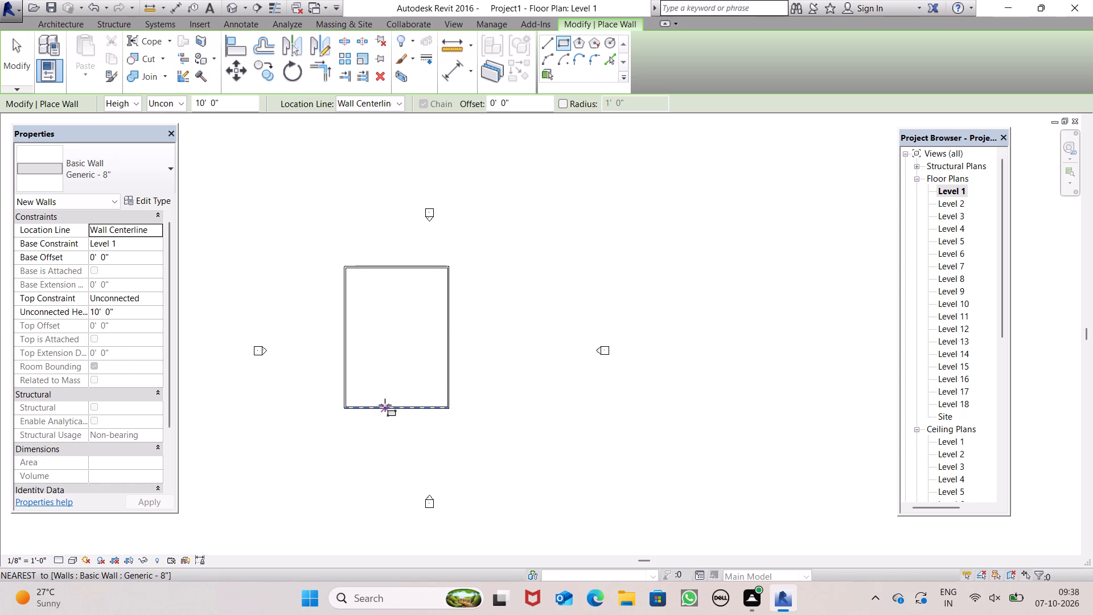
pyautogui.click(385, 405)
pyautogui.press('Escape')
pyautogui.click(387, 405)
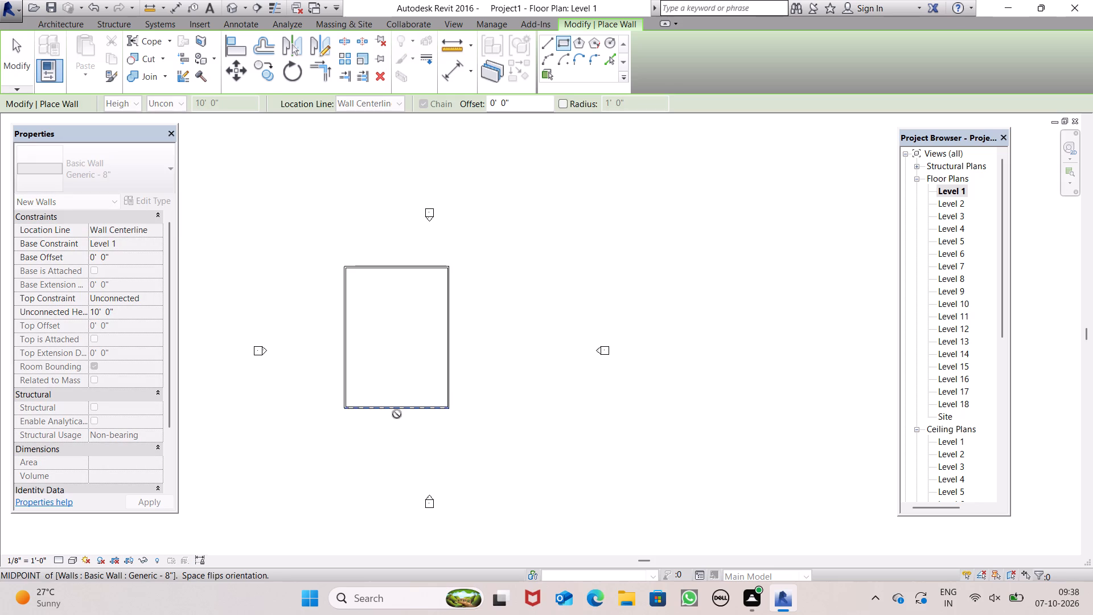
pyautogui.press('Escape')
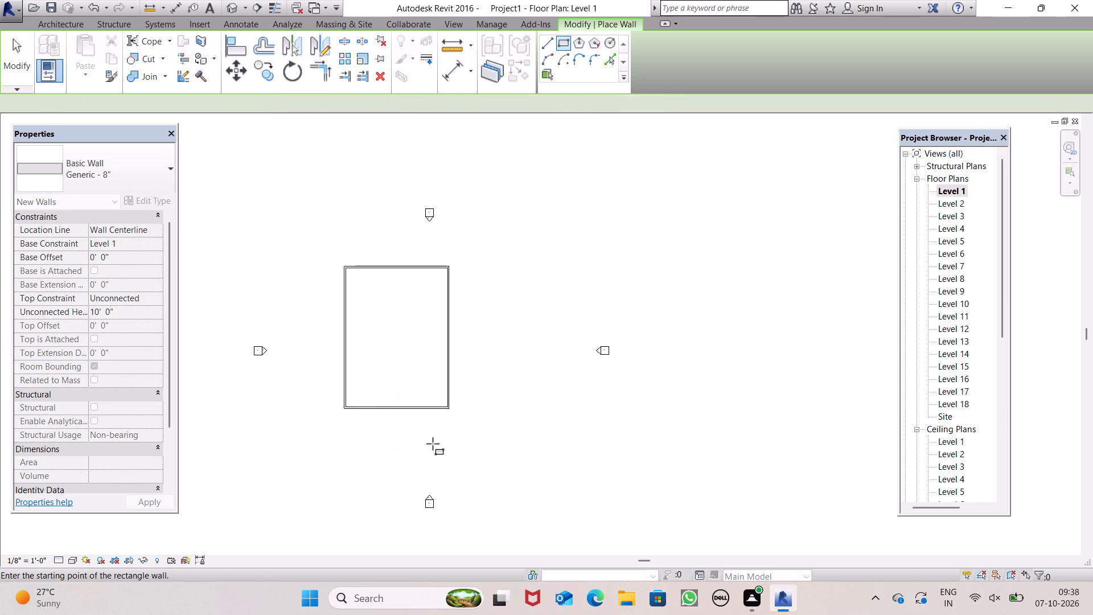
# Leave wall placement and set the south wall's distance from the north wall to 70'.
pyautogui.press('Escape')
pyautogui.press('Escape')
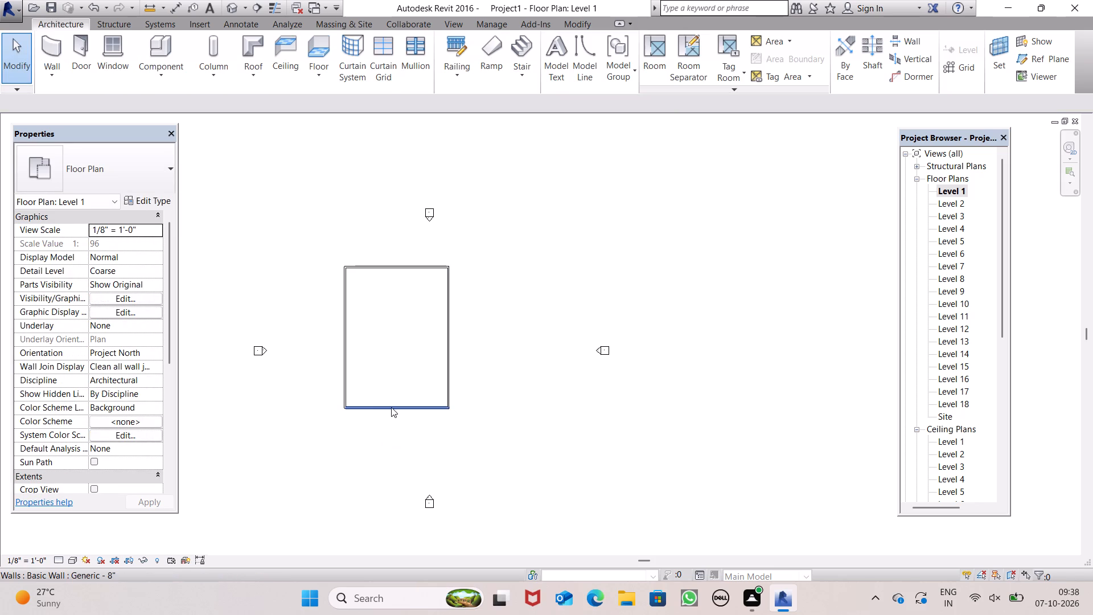
pyautogui.click(391, 407)
pyautogui.click(283, 343)
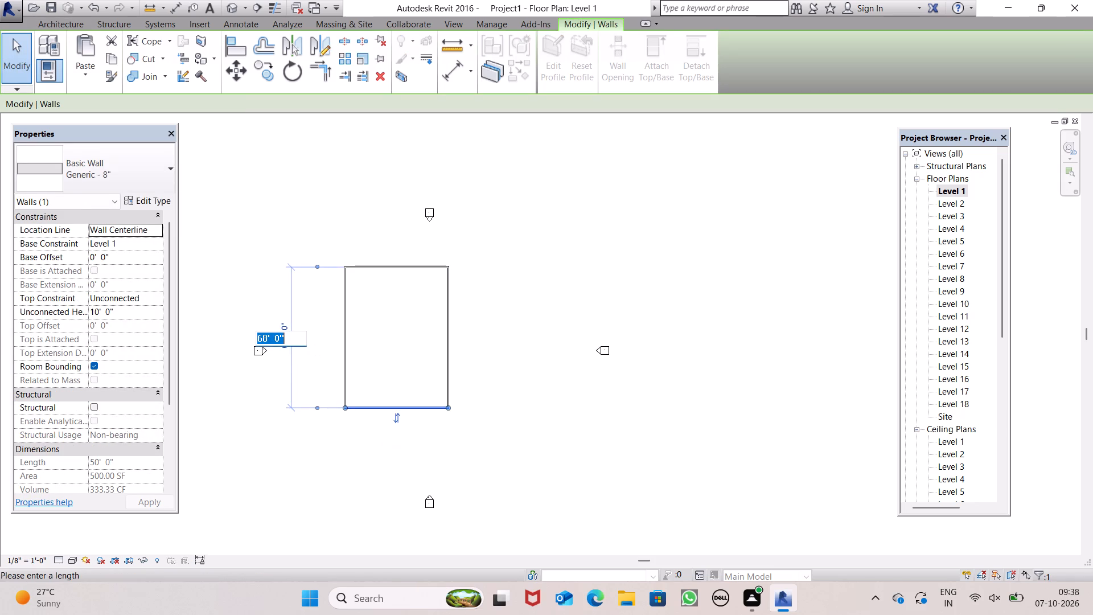
pyautogui.press('BackSpace')
pyautogui.write("70'")
pyautogui.press('Return')
pyautogui.press('space')
pyautogui.click(650, 324)
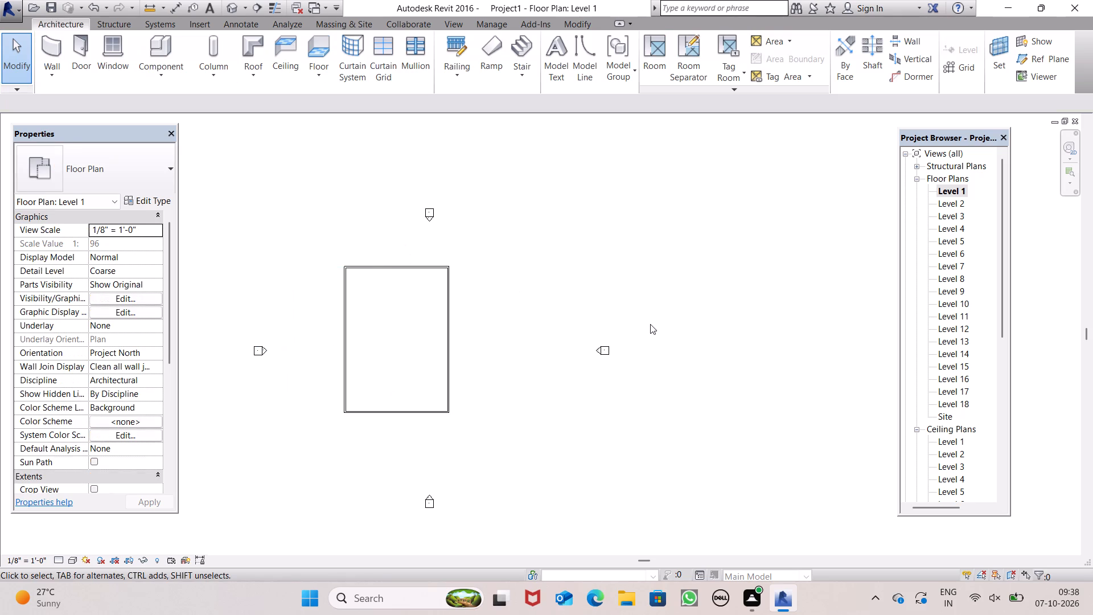
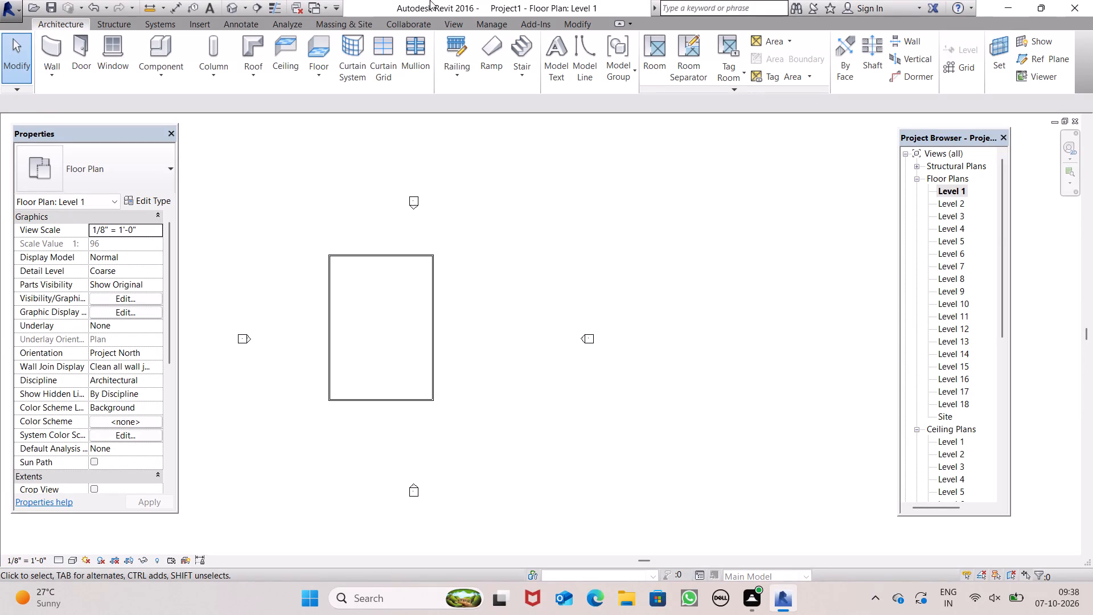
# Undo the wall rectangle's size changes and the rectangle itself, back to an empty Level 1 plan.
pyautogui.hotkey('ctrl', 'z')
pyautogui.hotkey('ctrl', 'z')
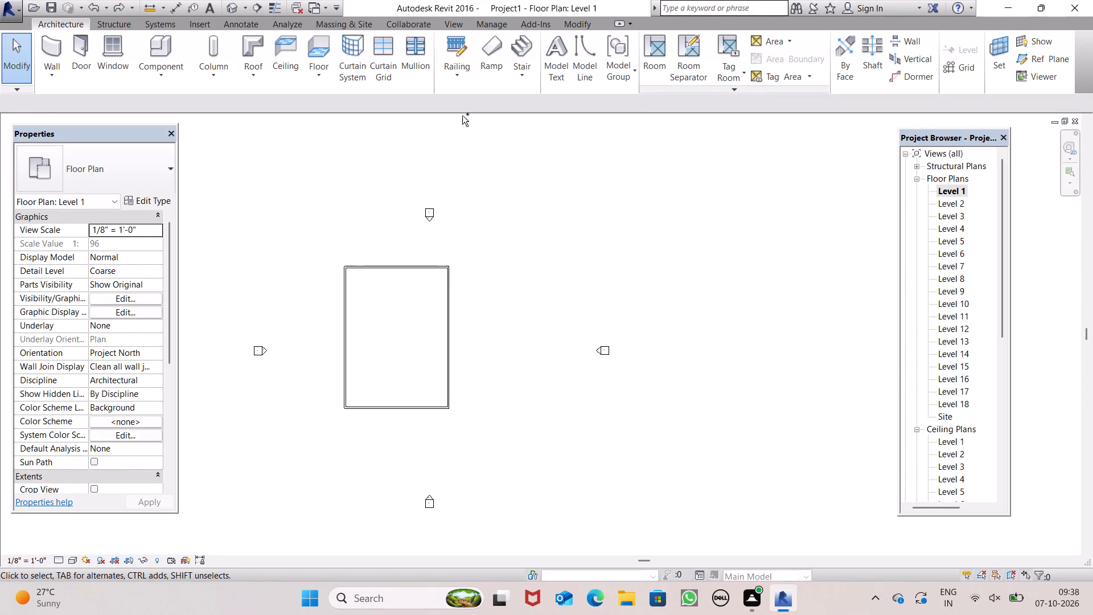
pyautogui.hotkey('ctrl', 'z')
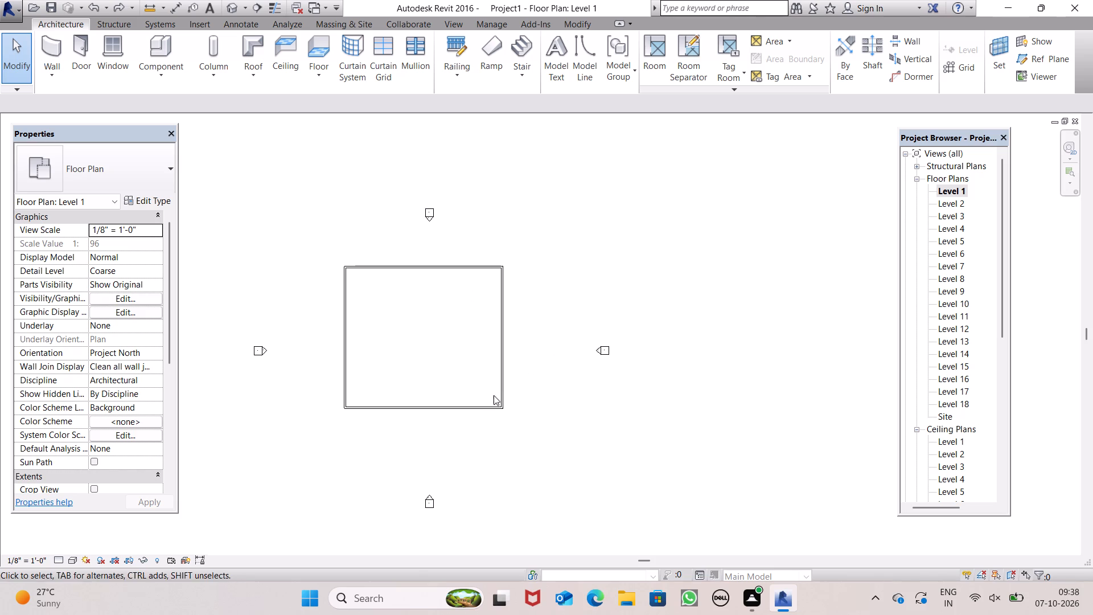
pyautogui.hotkey('ctrl', 'z')
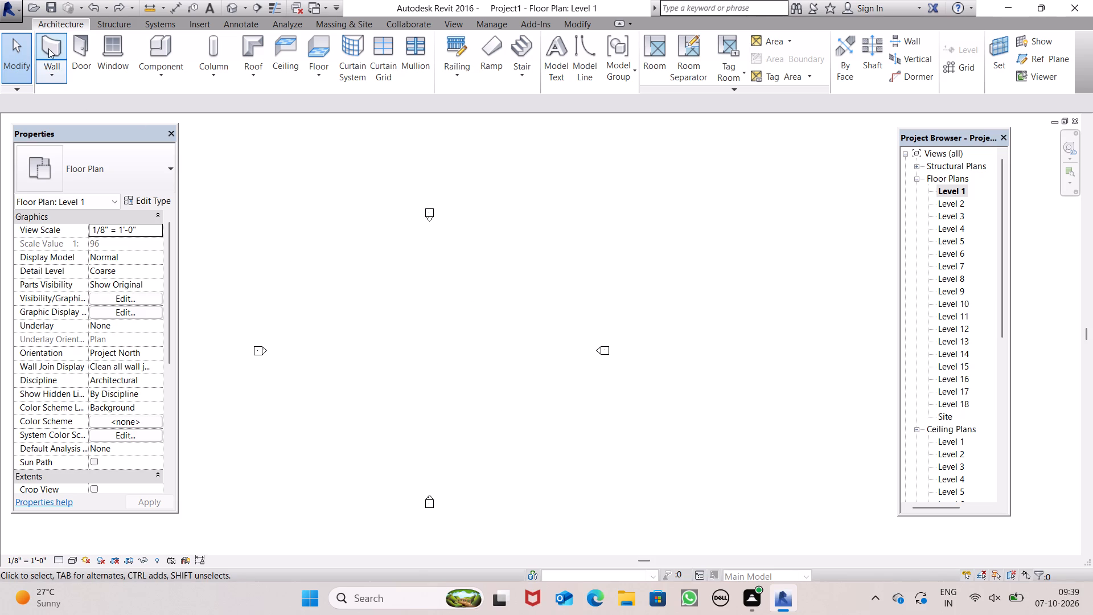
# Draw a straight Generic - 8" west wall, 10' high, running 70' north between the elevation markers.
pyautogui.click(54, 48)
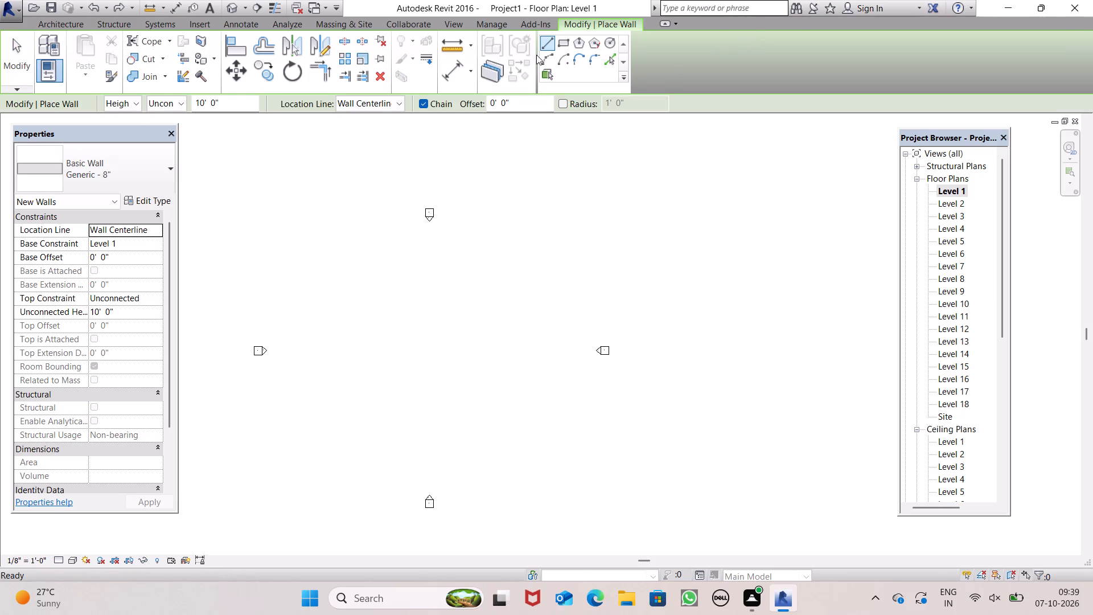
pyautogui.click(548, 46)
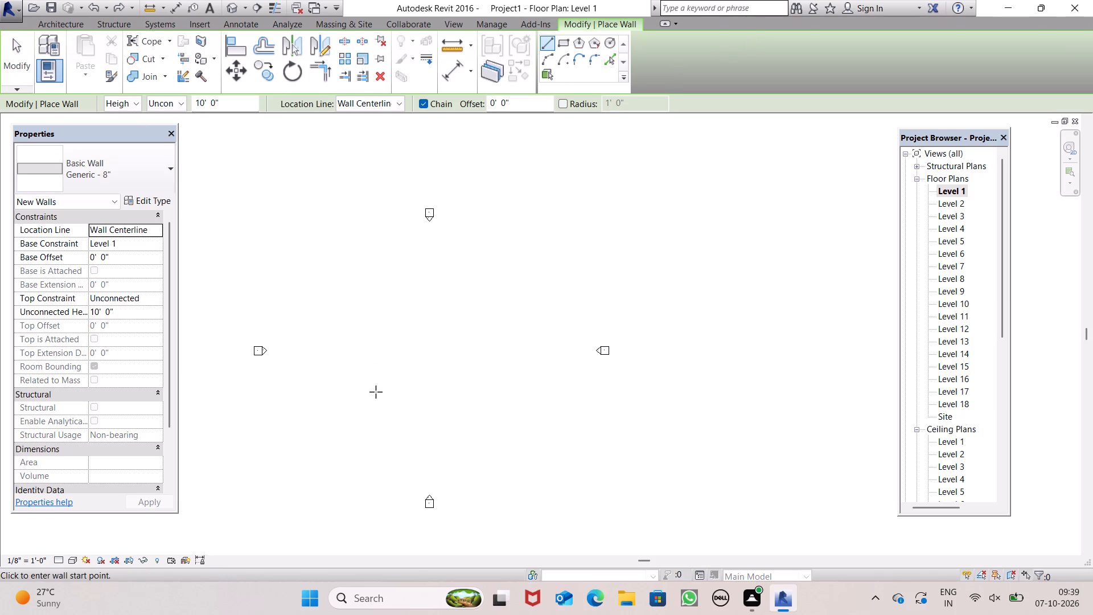
pyautogui.click(378, 389)
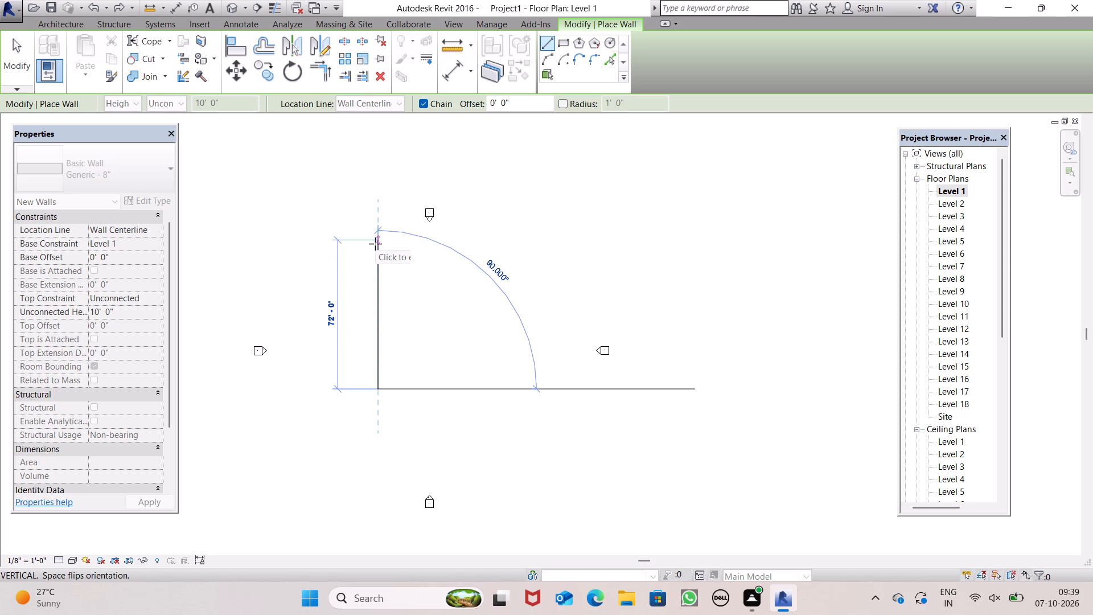
pyautogui.press('7')
pyautogui.write("0'")
pyautogui.press('Return')
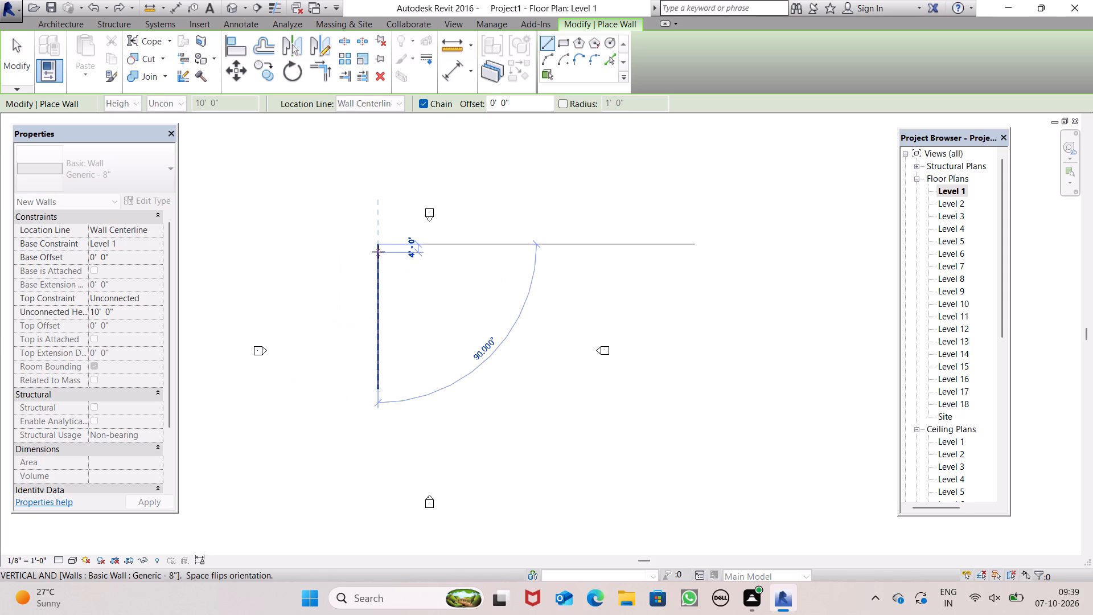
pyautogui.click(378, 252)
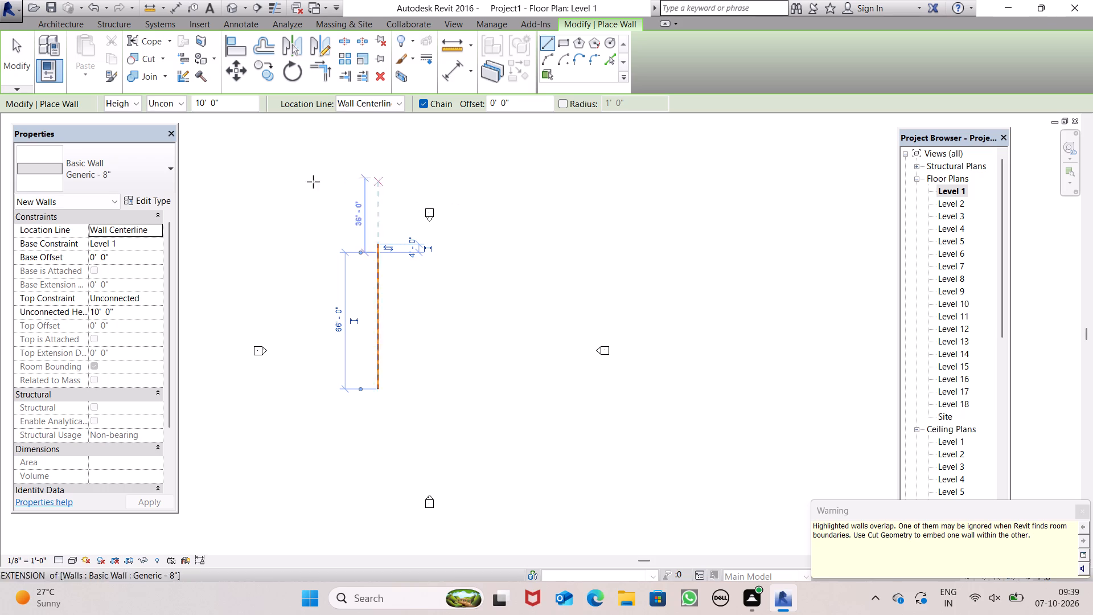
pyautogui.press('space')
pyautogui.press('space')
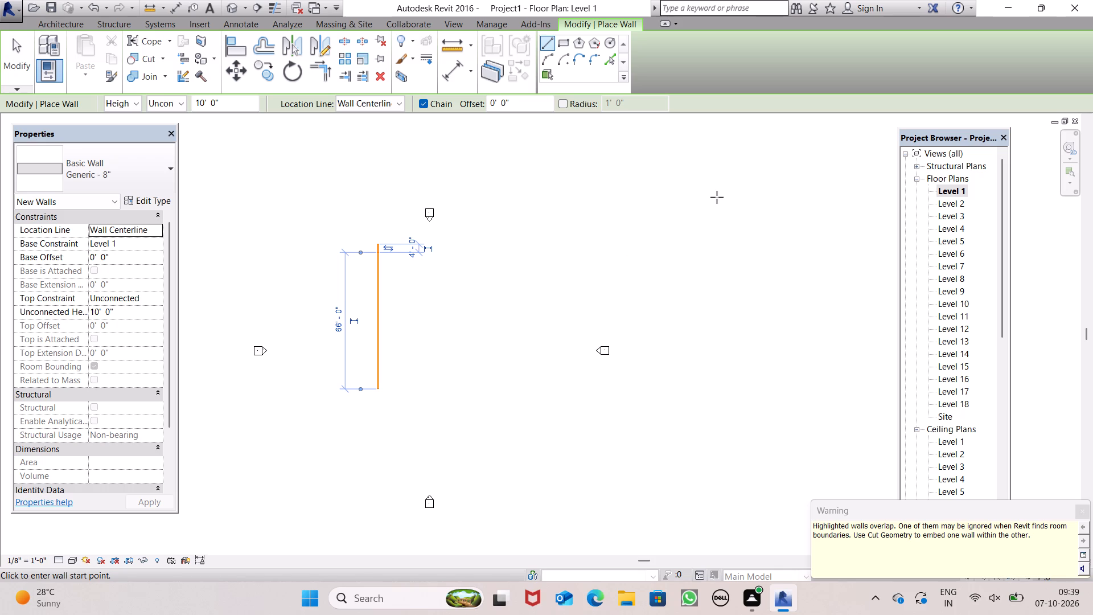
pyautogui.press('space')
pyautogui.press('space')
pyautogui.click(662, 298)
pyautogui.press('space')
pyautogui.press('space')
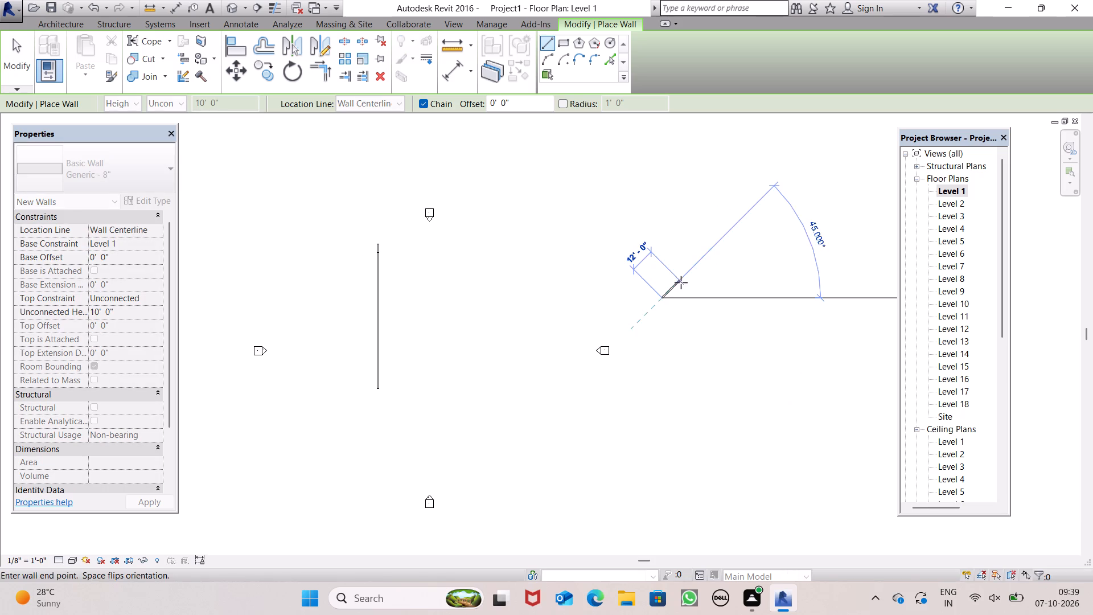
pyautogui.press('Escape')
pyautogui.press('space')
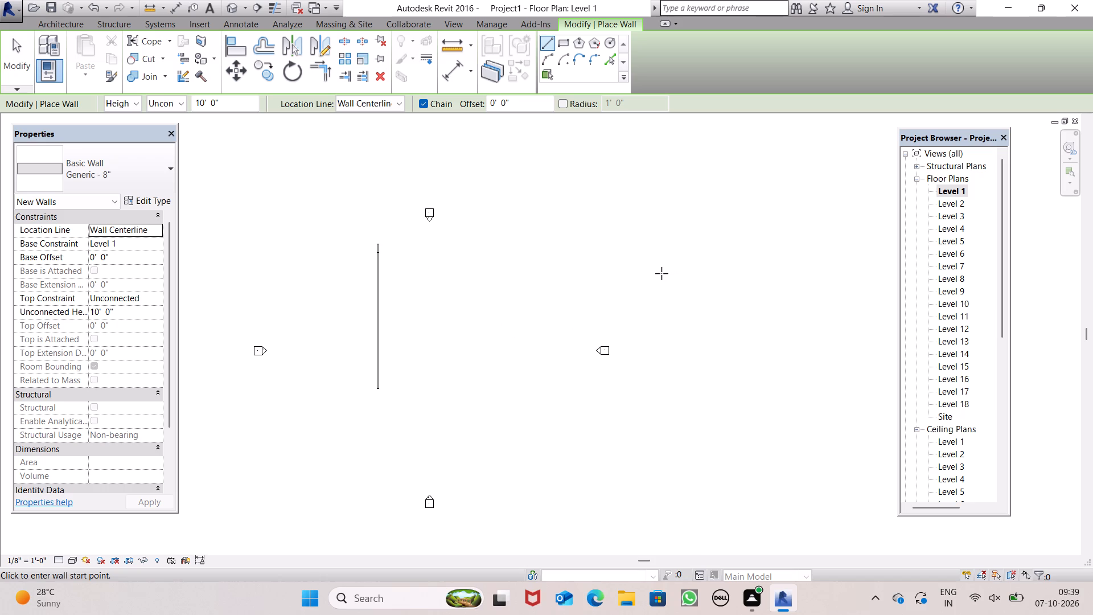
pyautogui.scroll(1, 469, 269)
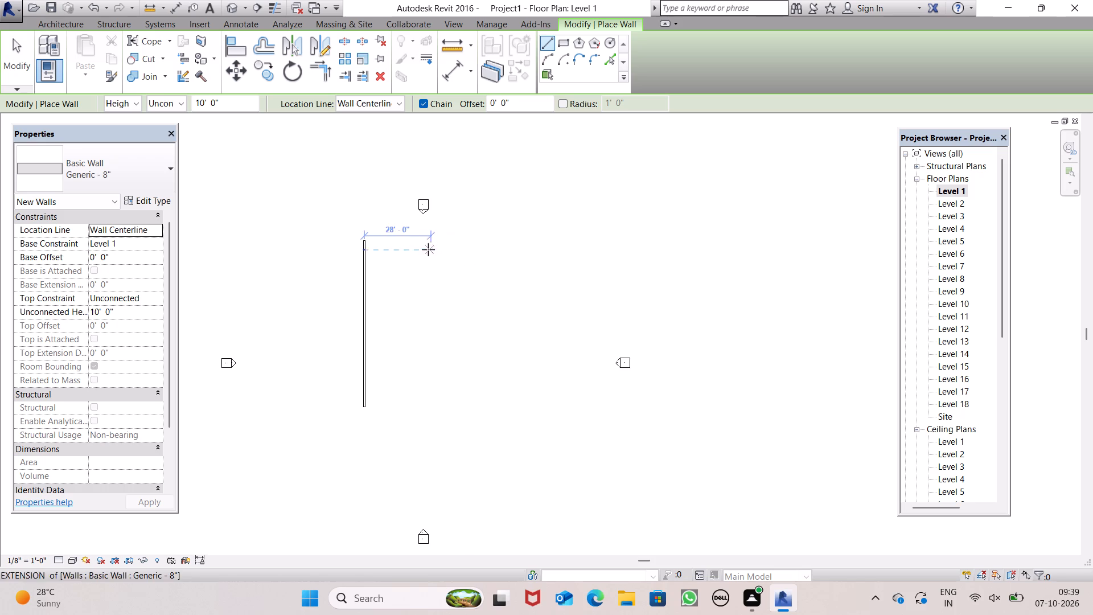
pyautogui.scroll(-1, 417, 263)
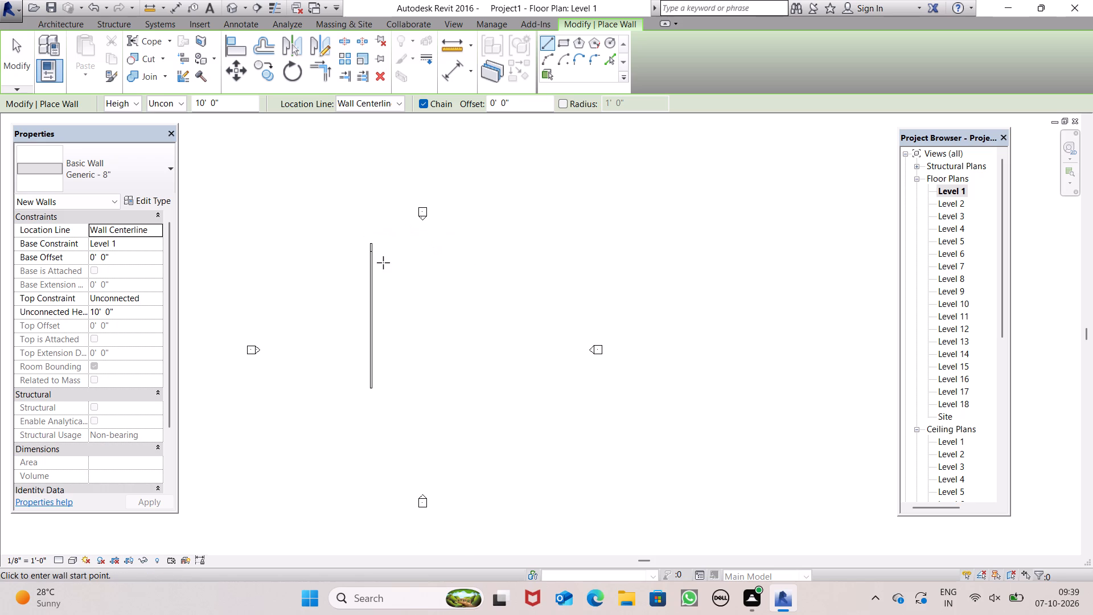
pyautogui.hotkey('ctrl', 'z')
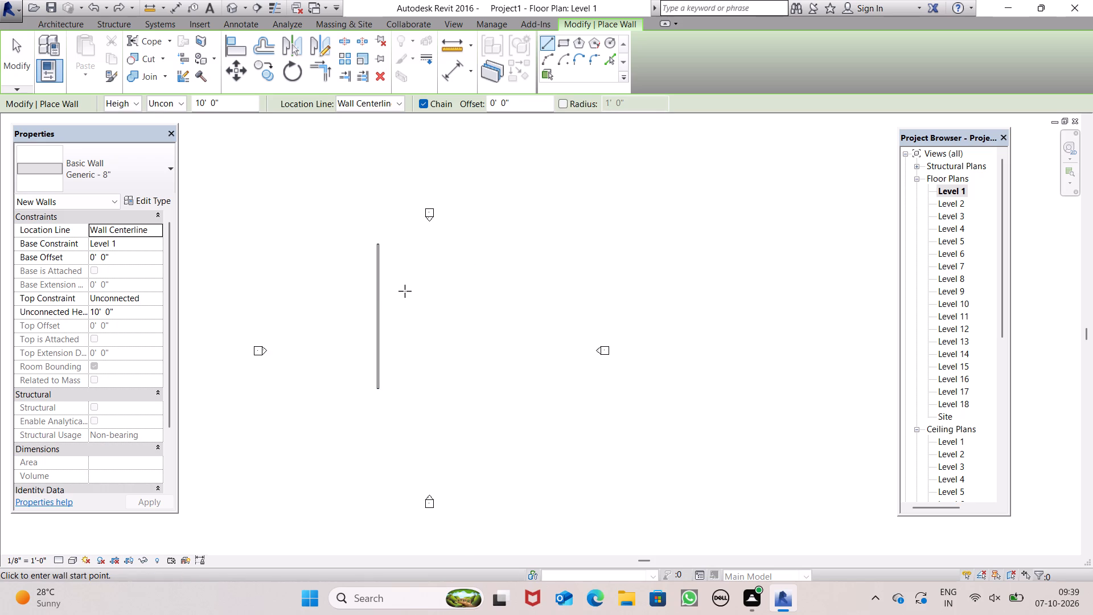
# Draw the north wall east from the west wall's north end as a 50' segment continued by a 20' segment.
pyautogui.scroll(2, 493, 265)
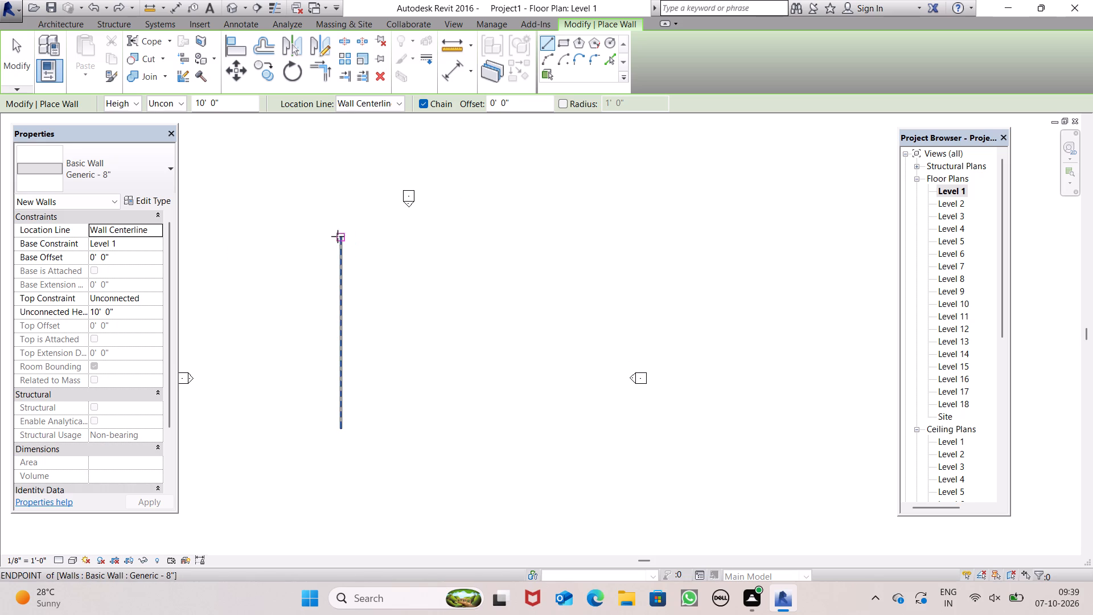
pyautogui.scroll(8, 346, 232)
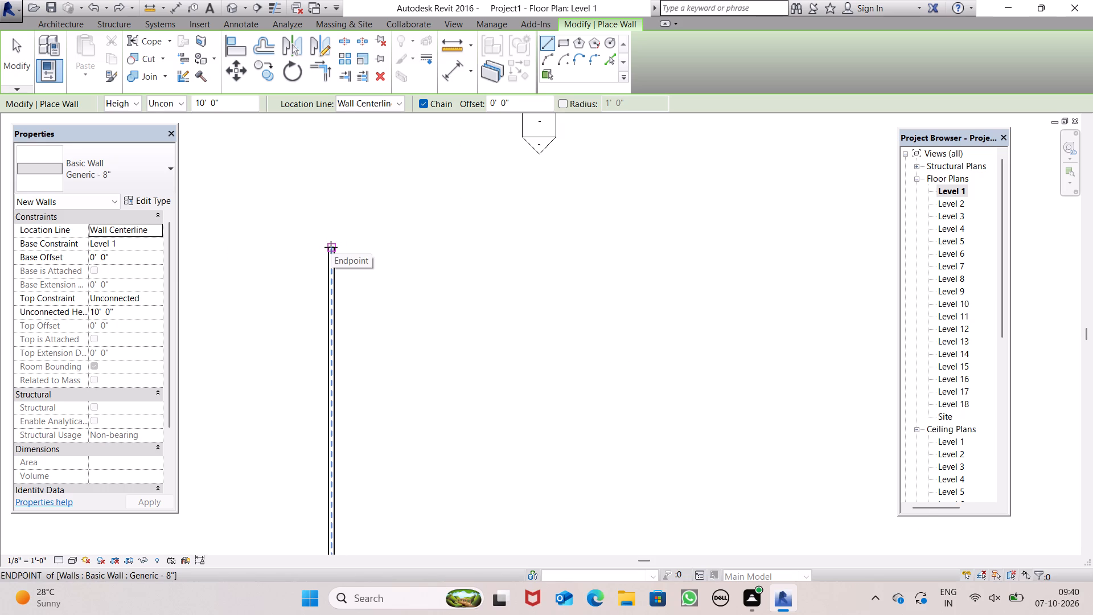
pyautogui.click(331, 246)
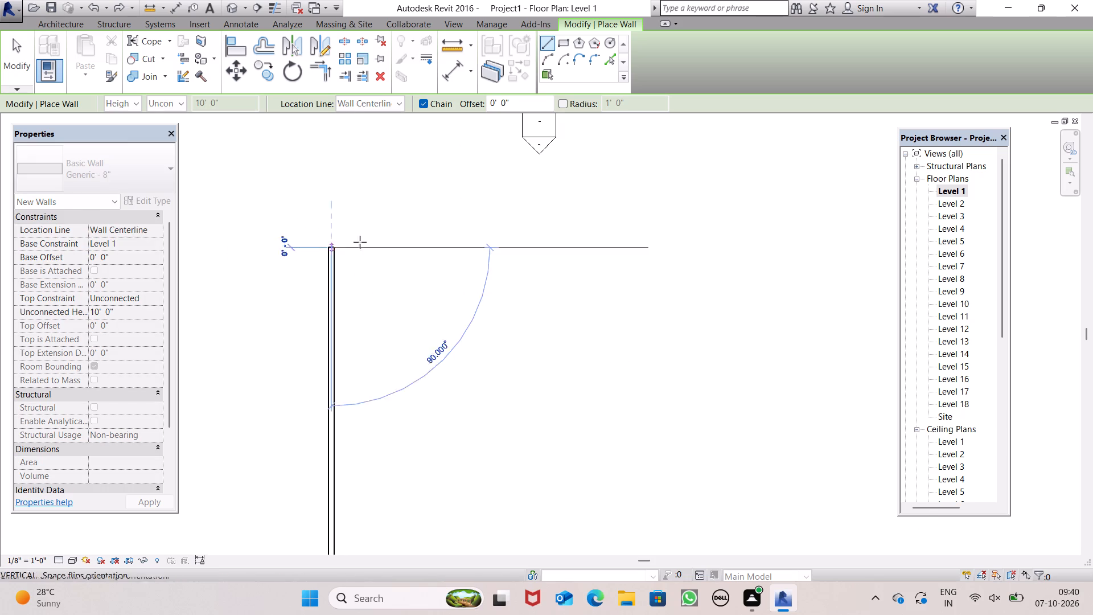
pyautogui.scroll(-7, 573, 241)
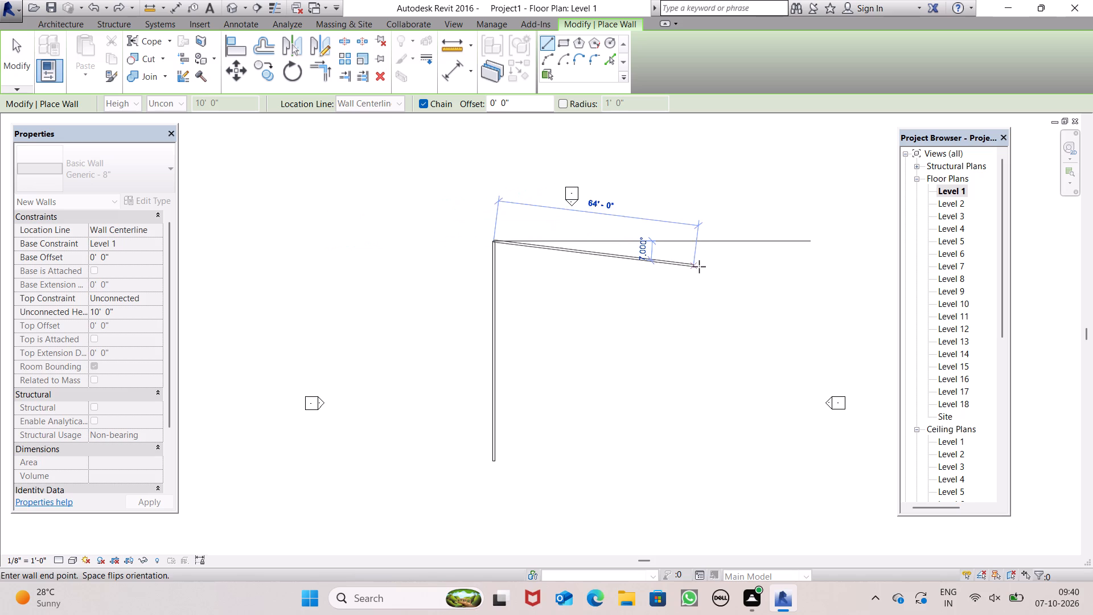
pyautogui.write("50'")
pyautogui.press('Return')
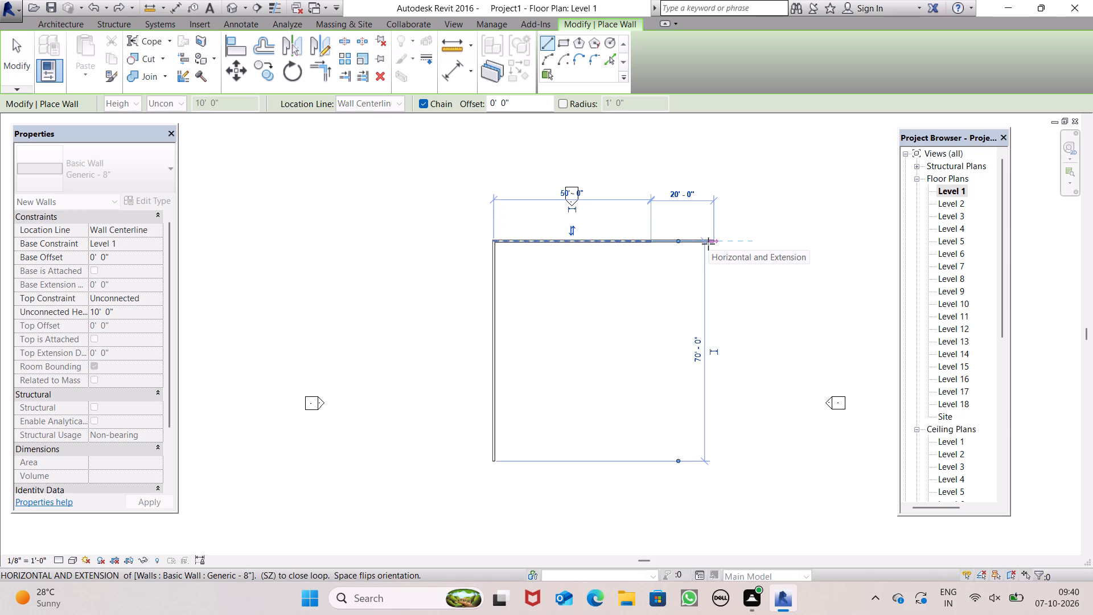
pyautogui.click(708, 244)
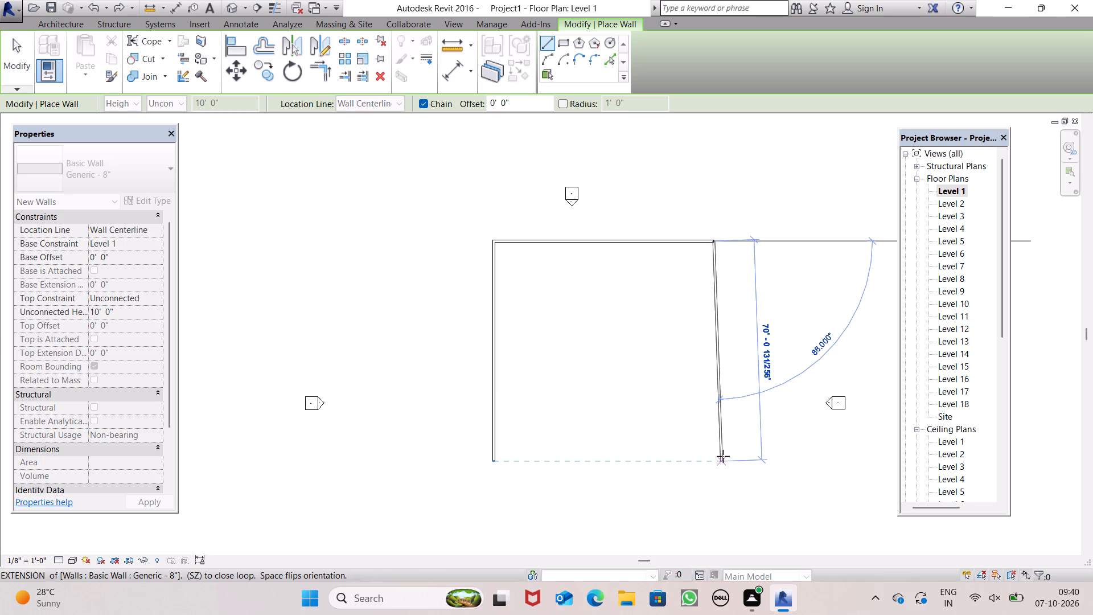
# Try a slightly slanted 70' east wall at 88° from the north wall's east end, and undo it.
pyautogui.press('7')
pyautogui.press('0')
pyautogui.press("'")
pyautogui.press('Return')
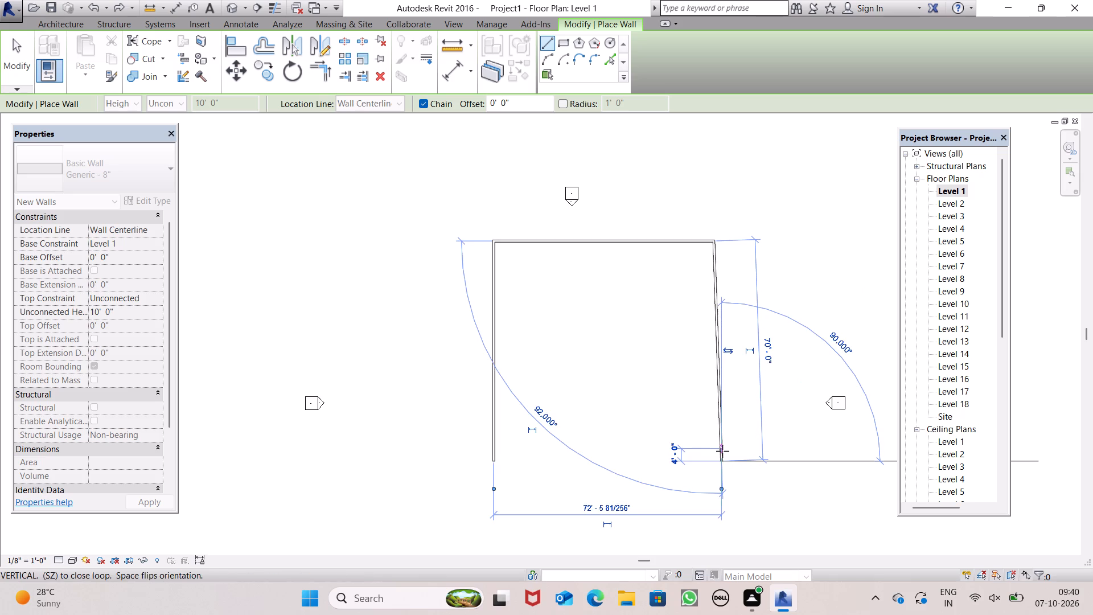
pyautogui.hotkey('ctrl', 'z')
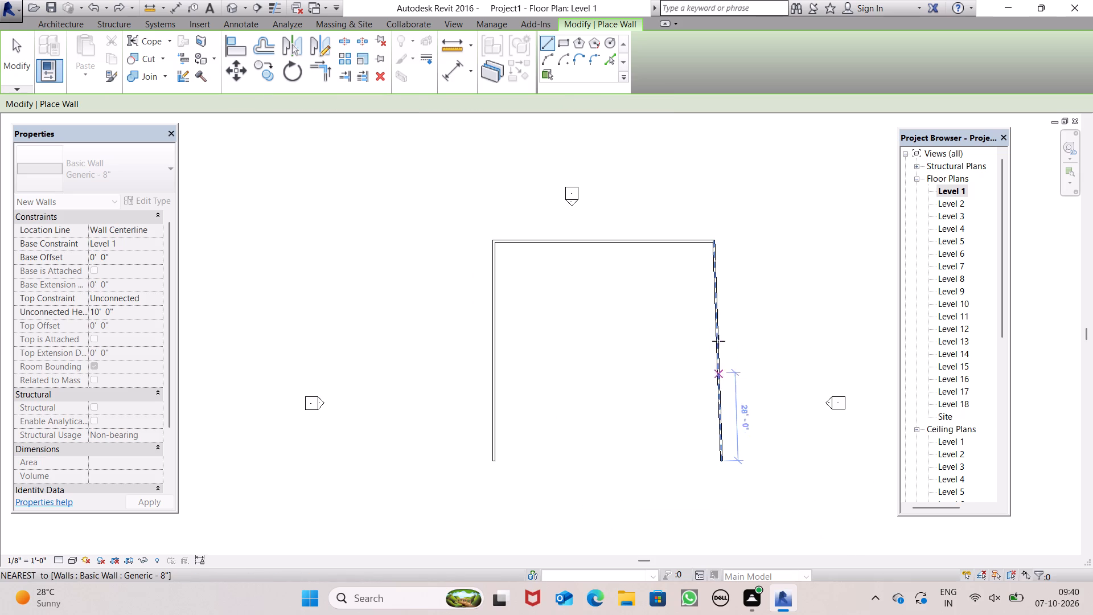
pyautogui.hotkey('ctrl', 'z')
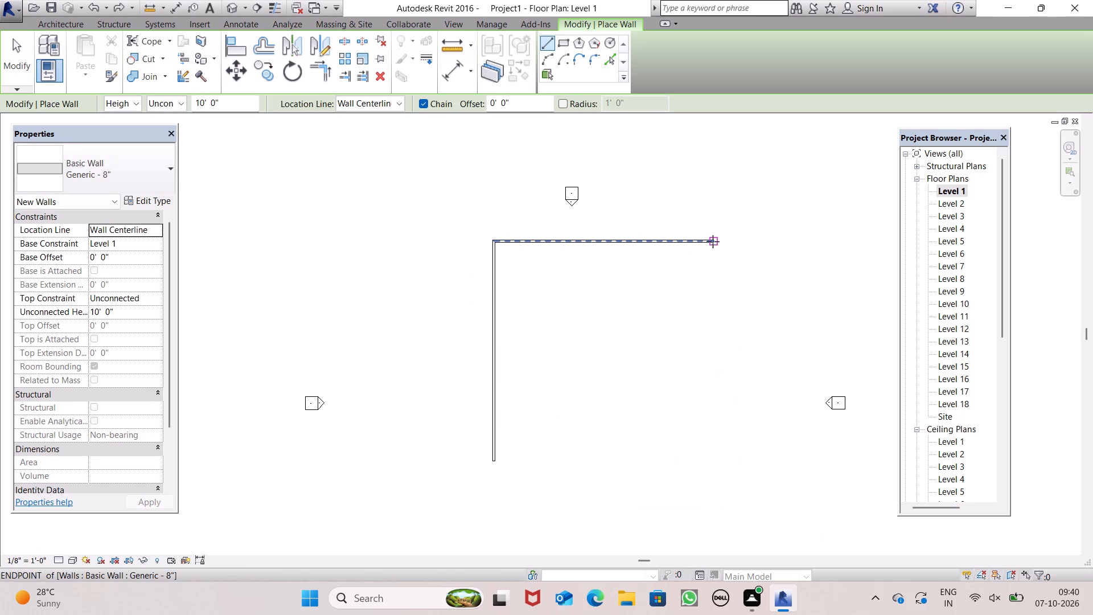
# Draw a vertical 70' east wall south from the north wall's east end, level with the west wall's south end.
pyautogui.click(713, 240)
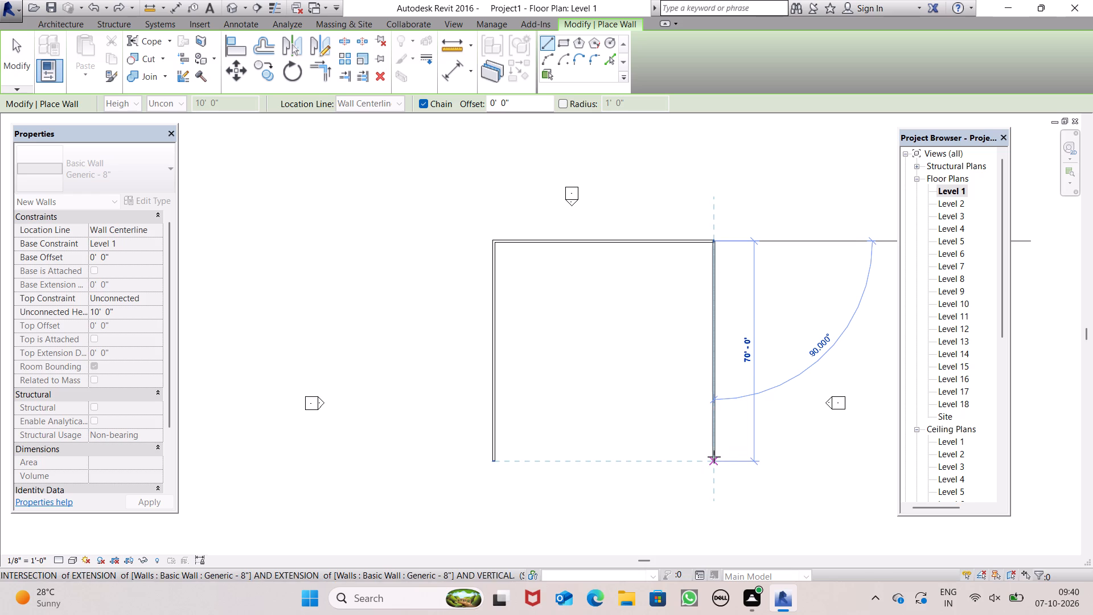
pyautogui.click(714, 457)
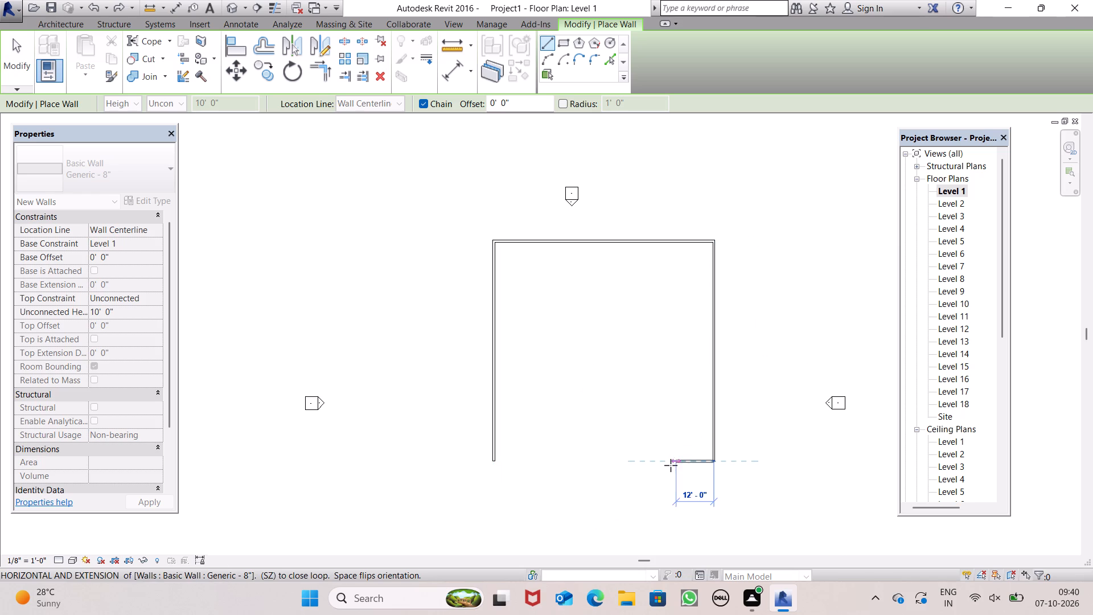
pyautogui.press('space')
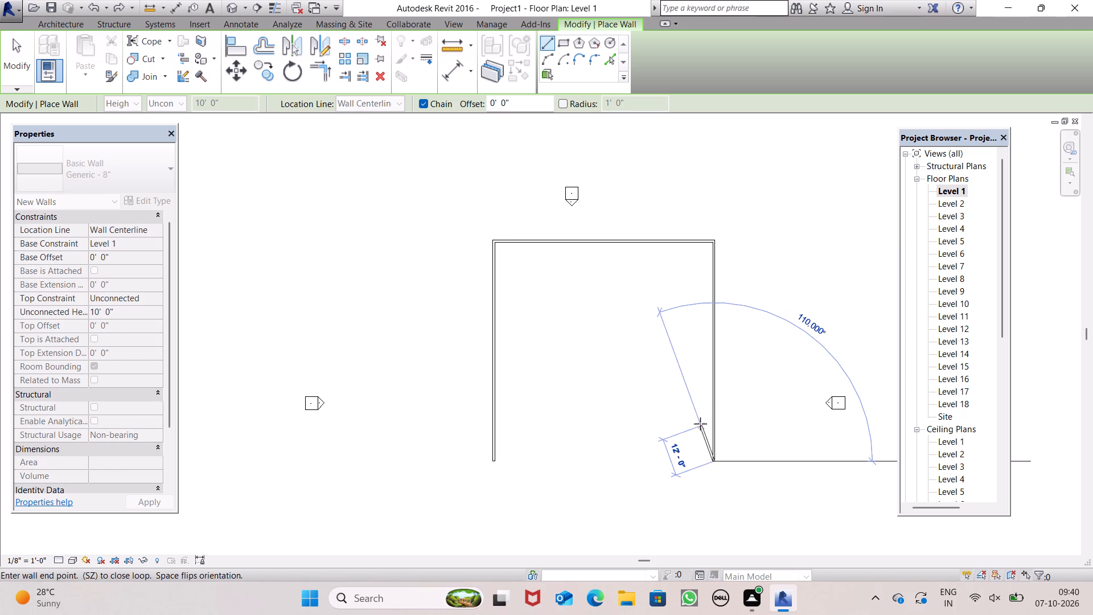
pyautogui.press('Escape')
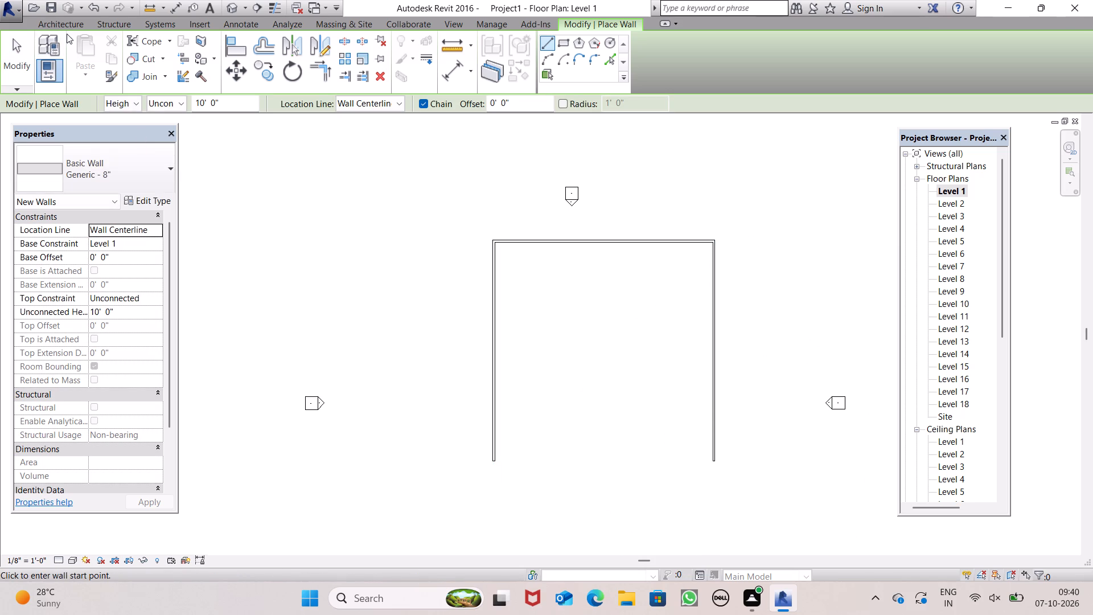
# Close the south side with a 10' high Curtain Wall 1 between the south ends of the west and east walls.
pyautogui.click(171, 170)
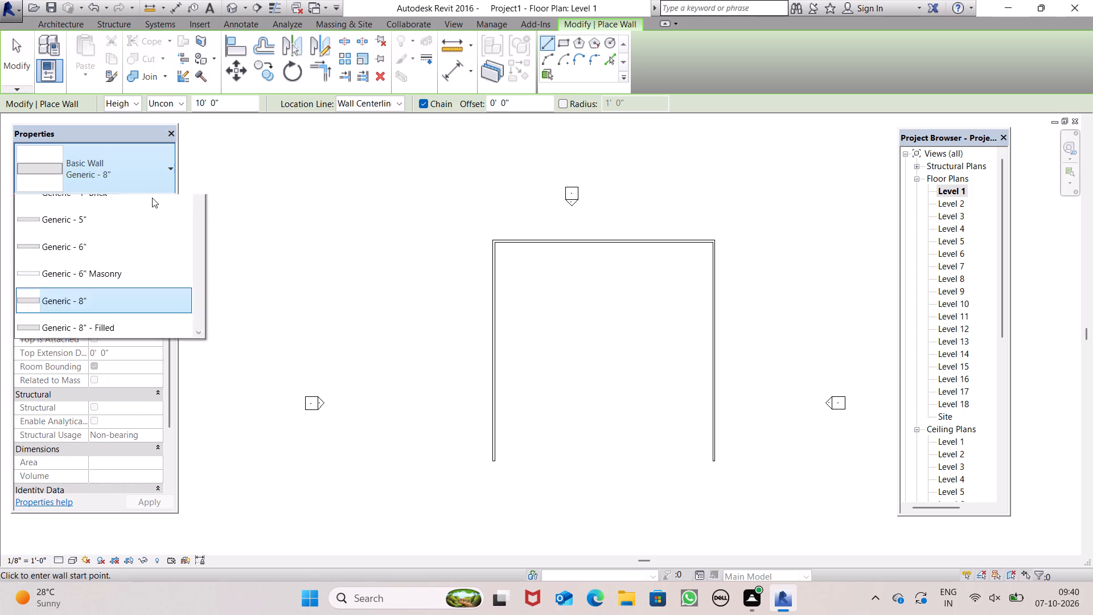
pyautogui.scroll(-17, 130, 319)
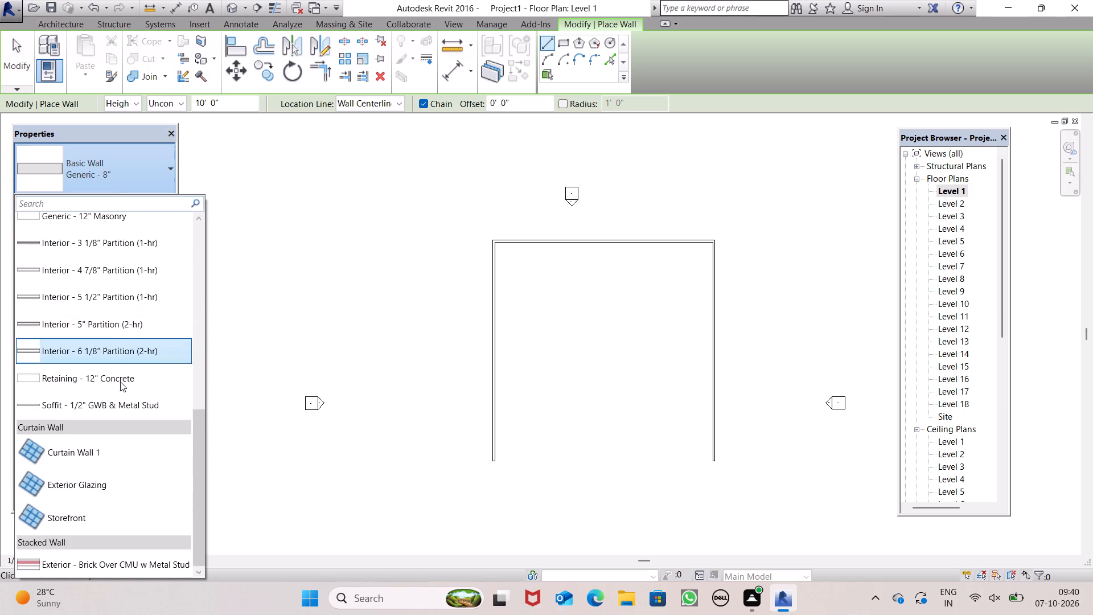
pyautogui.click(81, 461)
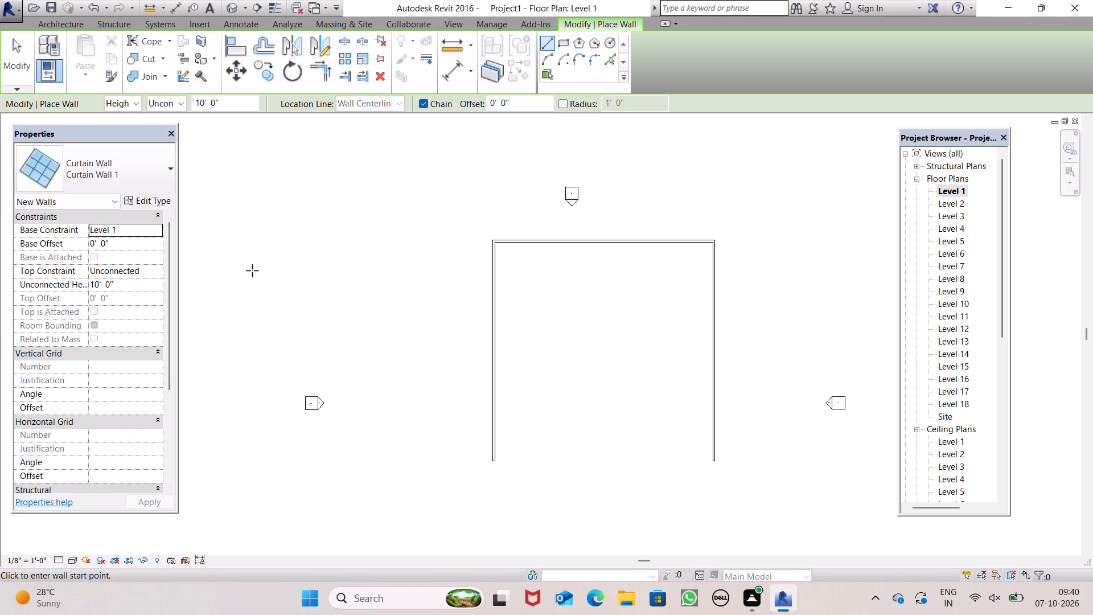
pyautogui.click(498, 460)
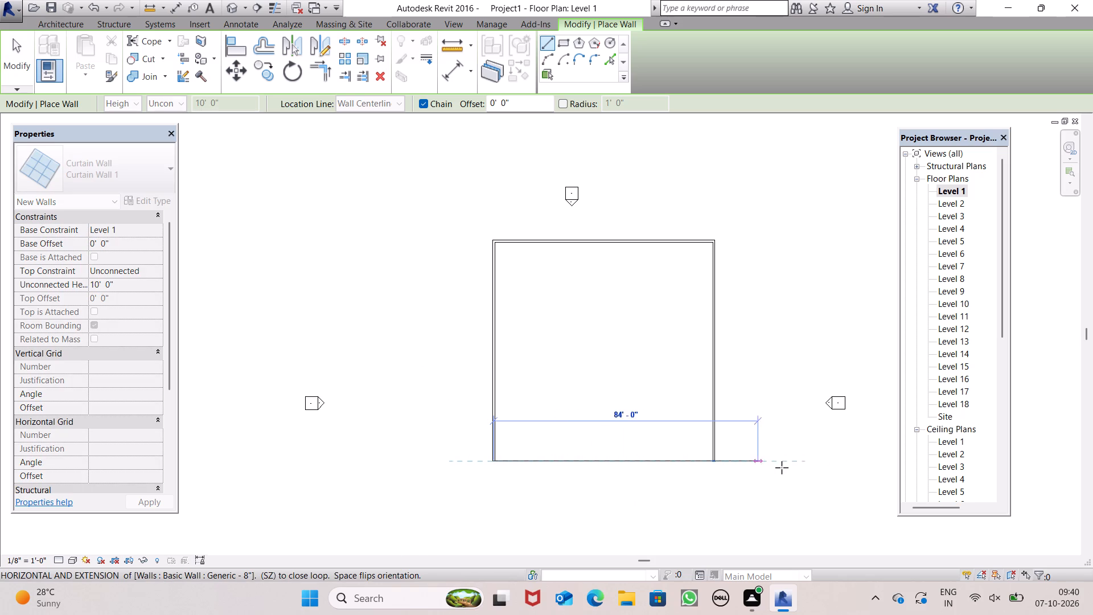
pyautogui.click(714, 462)
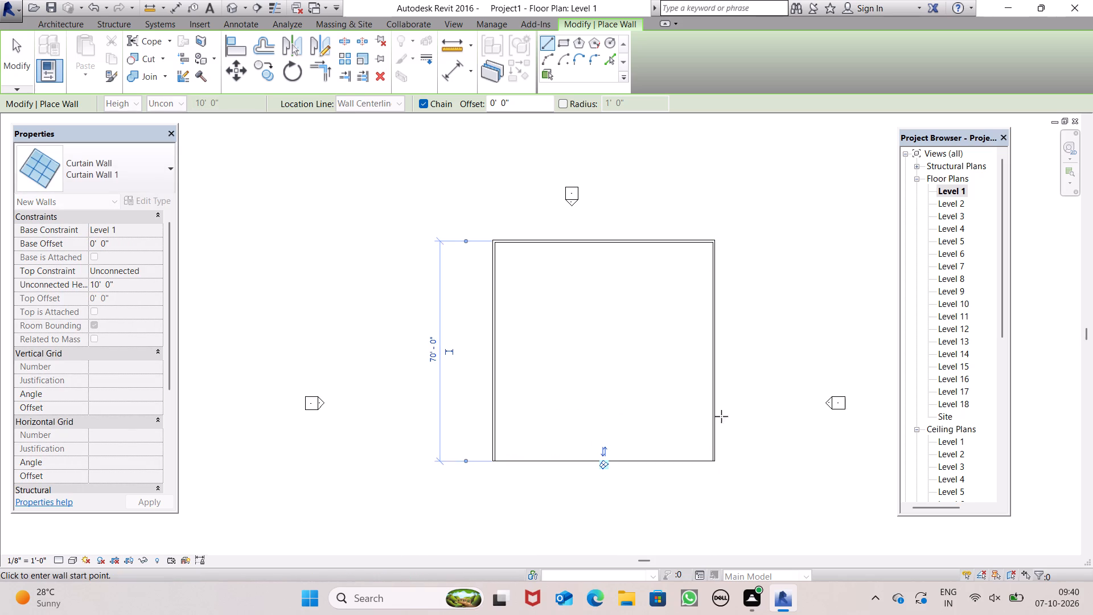
pyautogui.press('space')
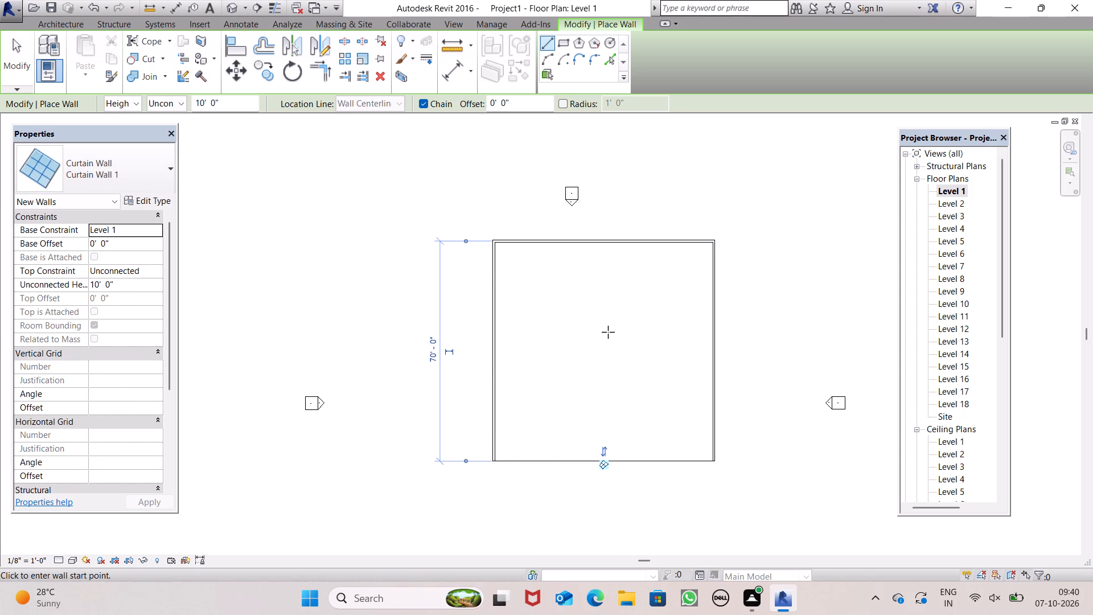
pyautogui.press('Escape')
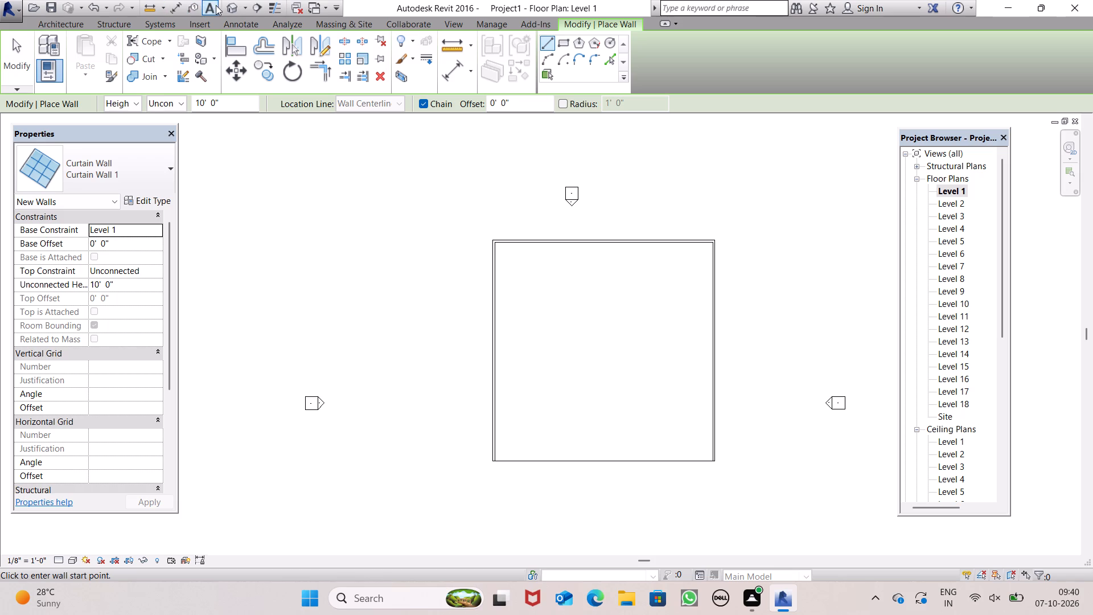
# Inspect the Level 1 exterior walls and the south curtain wall in the 3D view from several angles.
pyautogui.click(236, 11)
pyautogui.scroll(-2, 322, 54)
pyautogui.scroll(-2, 433, 233)
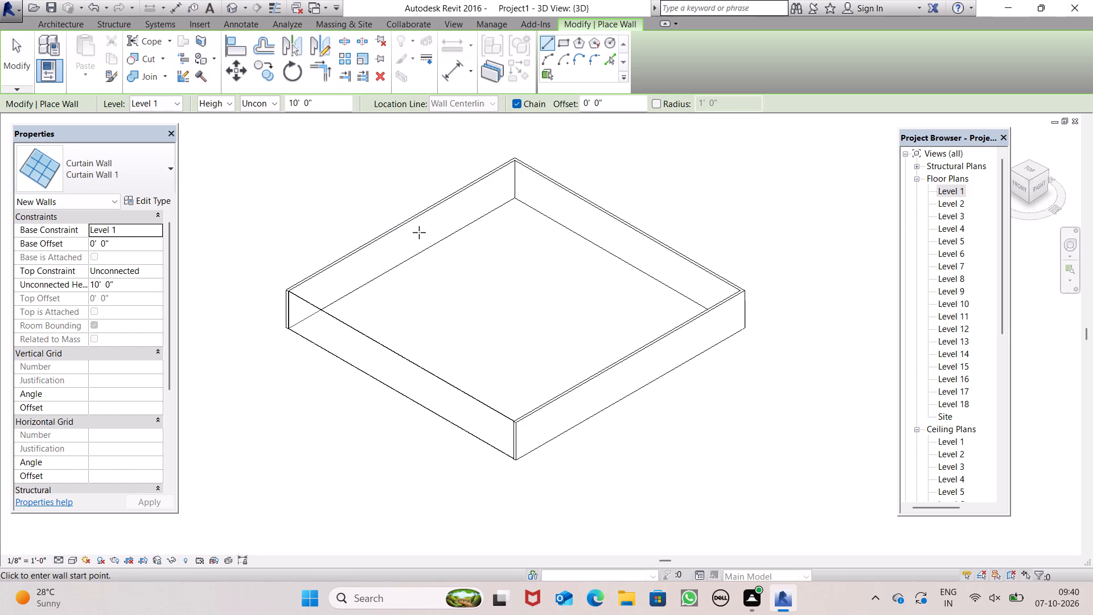
pyautogui.scroll(-1, 350, 205)
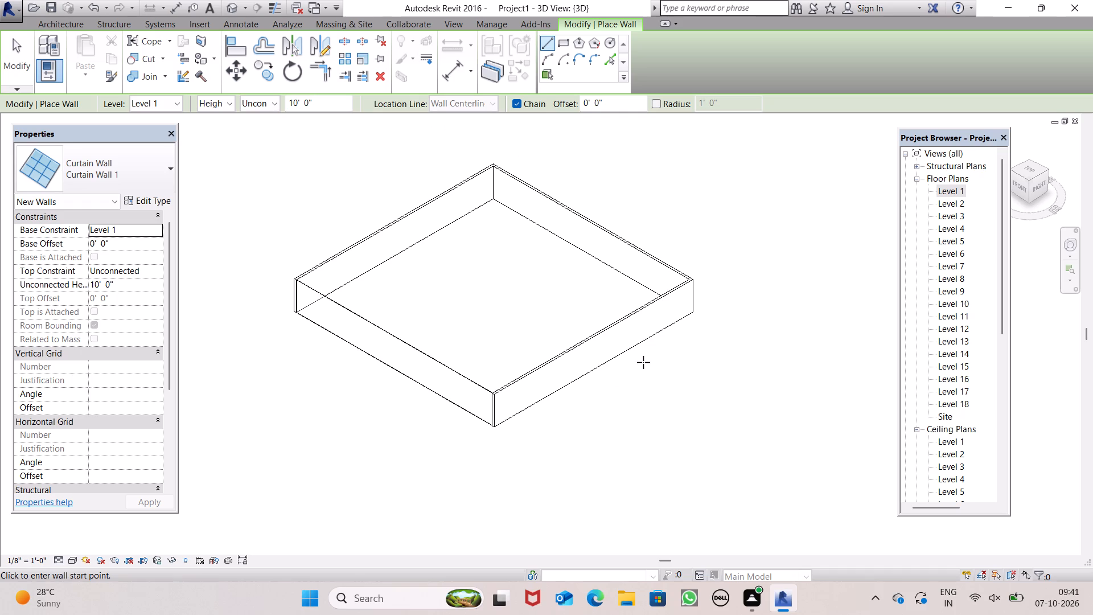
pyautogui.scroll(-1, 681, 355)
pyautogui.moveTo(684, 392); pyautogui.dragTo(776, 367, button='middle')
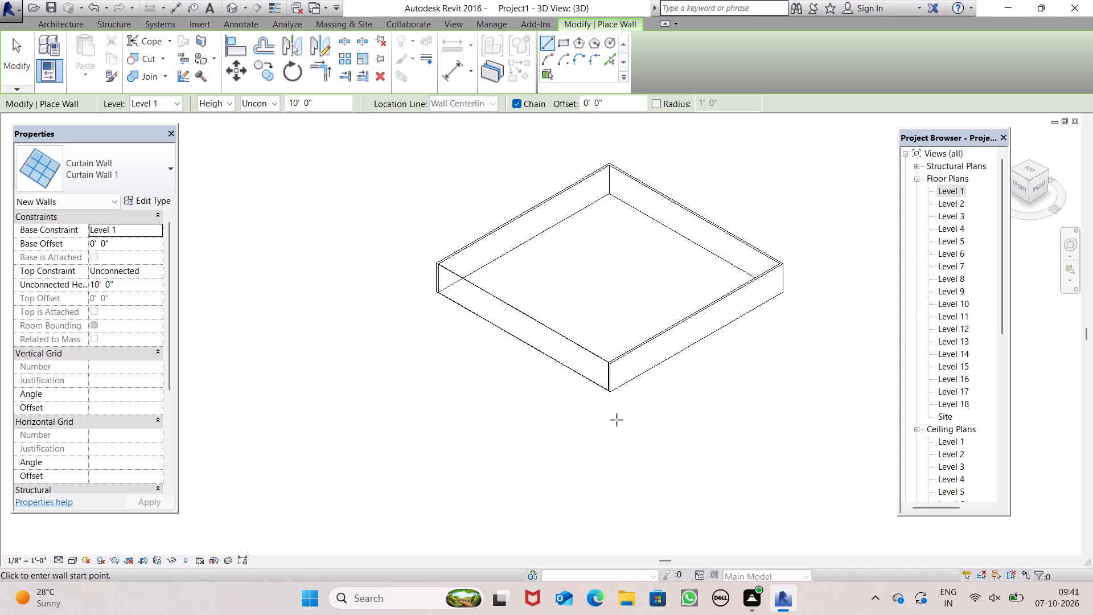
pyautogui.keyDown('shift'); pyautogui.moveTo(612, 419); pyautogui.dragTo(669, 306, button='middle'); pyautogui.keyUp('shift')
pyautogui.scroll(1, 640, 279)
pyautogui.scroll(-1, 611, 277)
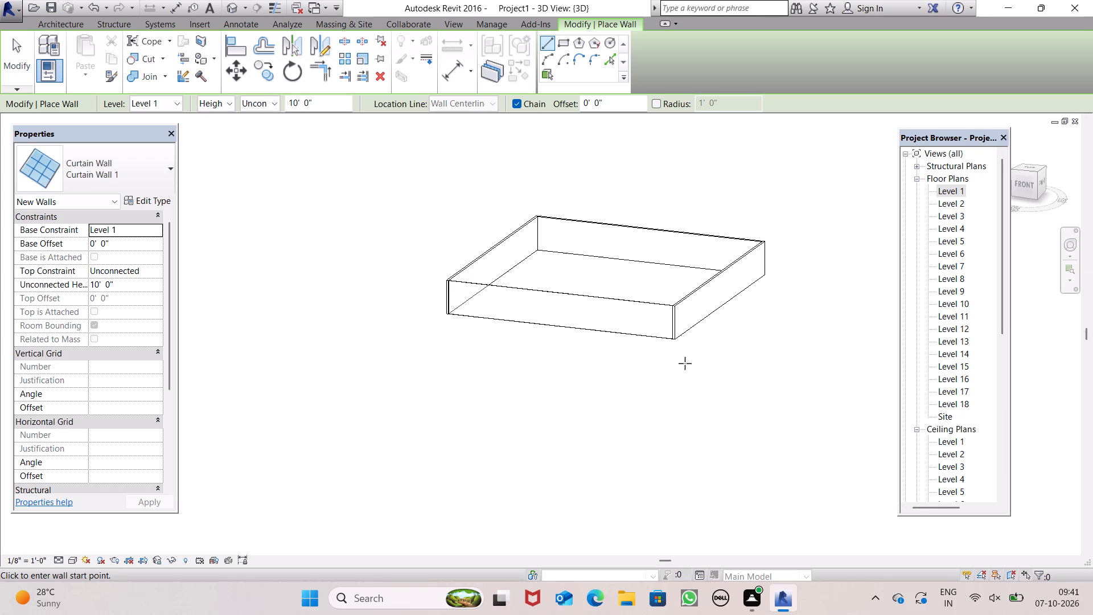
pyautogui.scroll(-2, 503, 356)
pyautogui.moveTo(678, 342); pyautogui.dragTo(709, 408, button='middle')
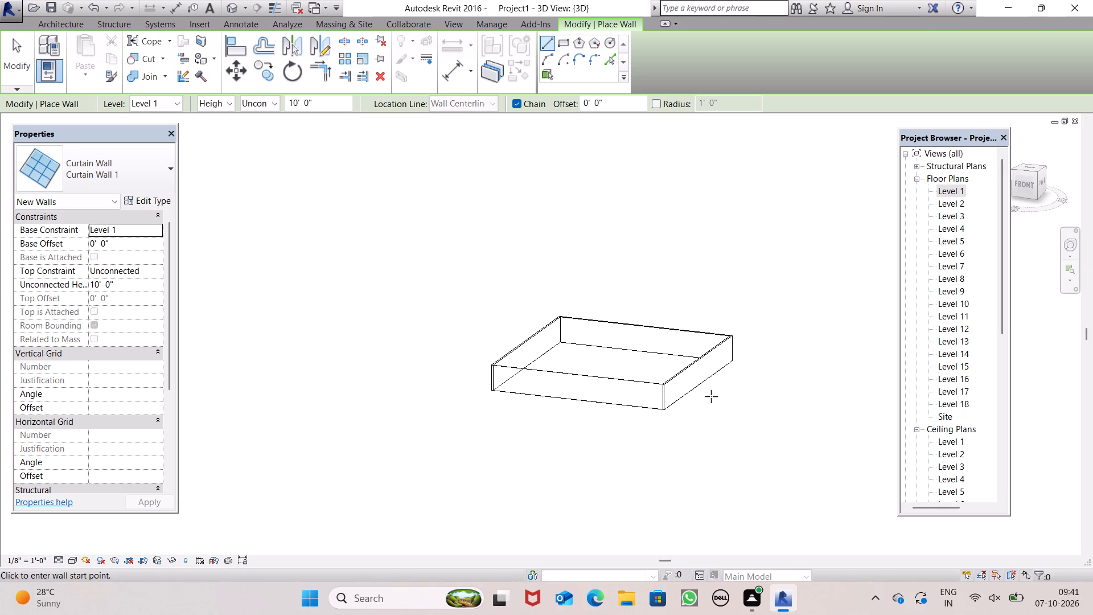
pyautogui.moveTo(708, 396); pyautogui.dragTo(746, 487, button='middle')
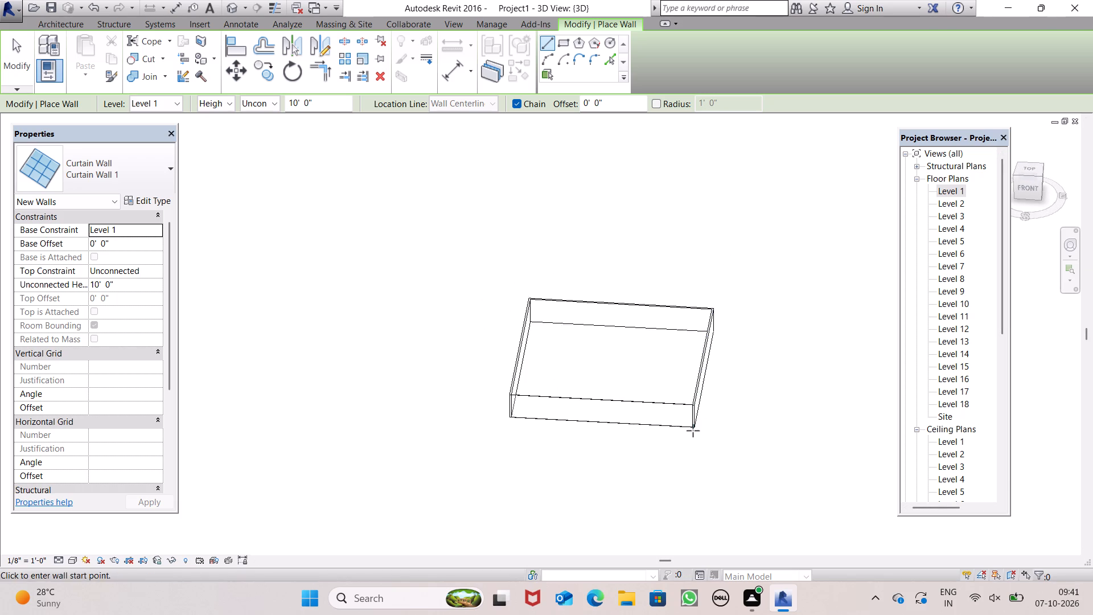
pyautogui.scroll(5, 690, 428)
pyautogui.scroll(-1, 743, 397)
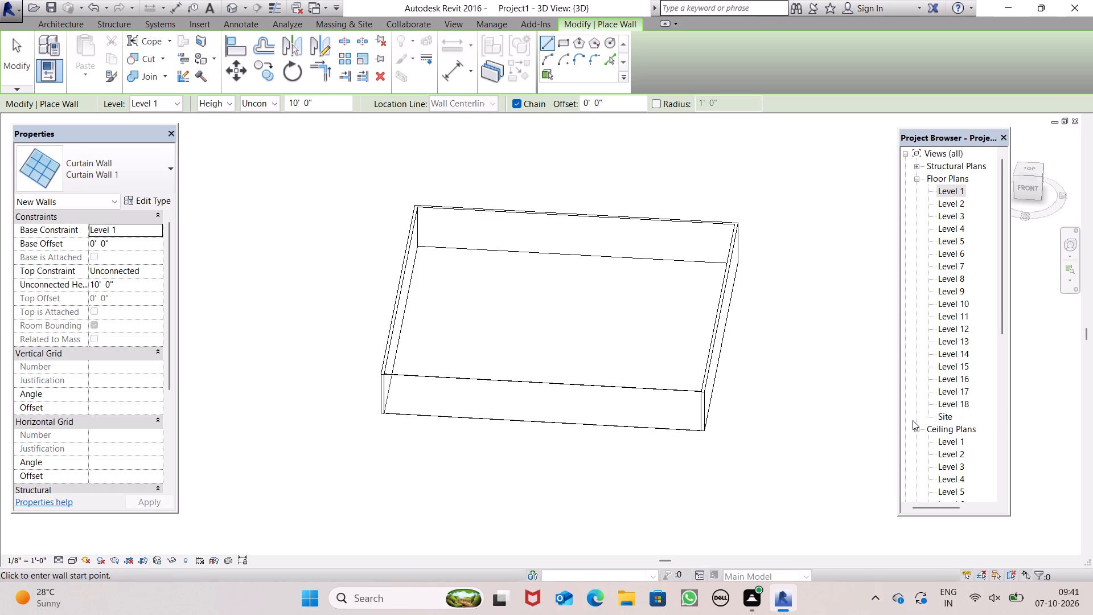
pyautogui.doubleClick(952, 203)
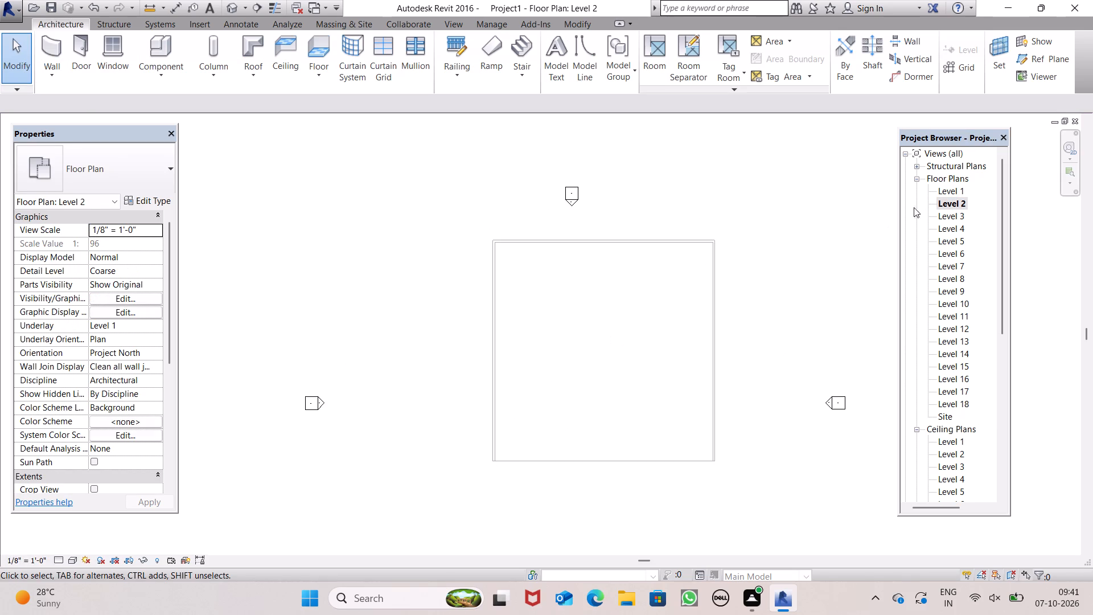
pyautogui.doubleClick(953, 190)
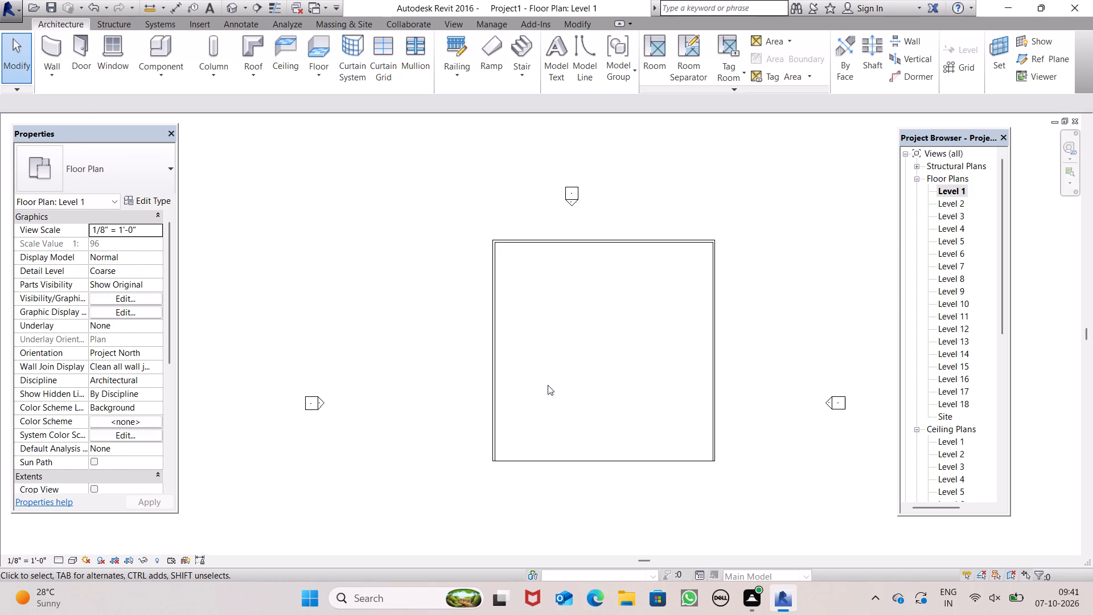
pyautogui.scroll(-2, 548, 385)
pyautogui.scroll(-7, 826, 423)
# In the East elevation, select the east wall and make its temporary length dimension permanent.
pyautogui.scroll(-9, 952, 413)
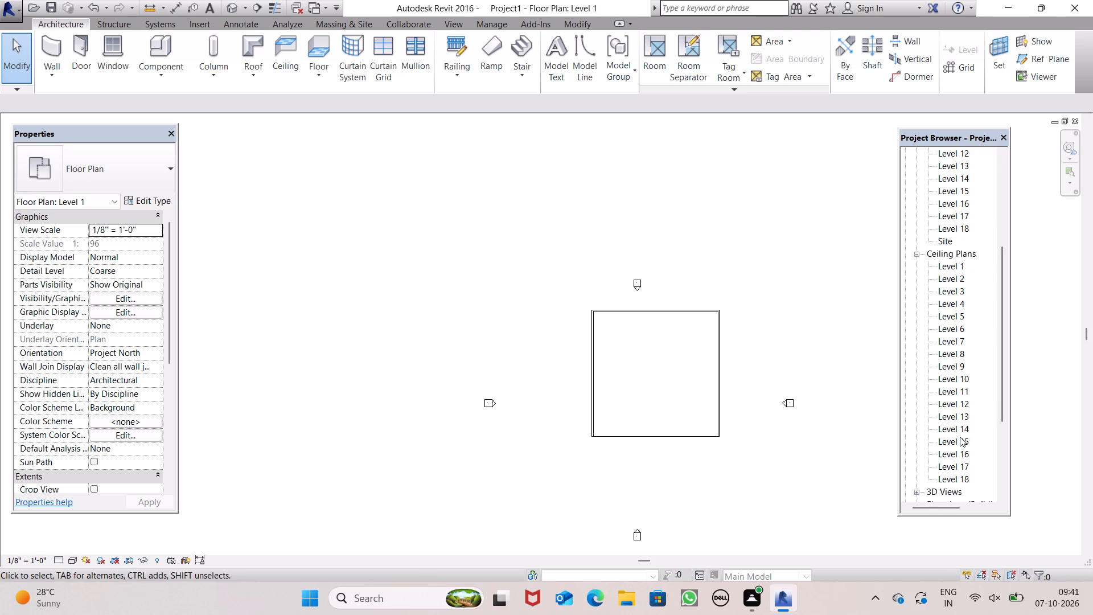
pyautogui.scroll(-7, 960, 437)
pyautogui.doubleClick(947, 433)
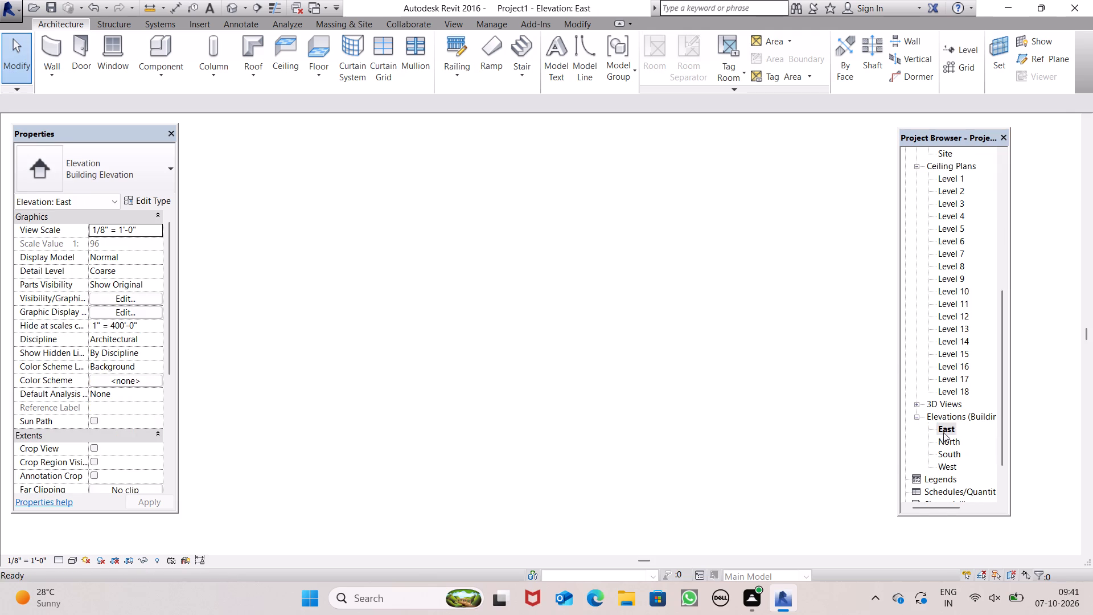
pyautogui.scroll(-7, 660, 298)
pyautogui.scroll(7, 698, 498)
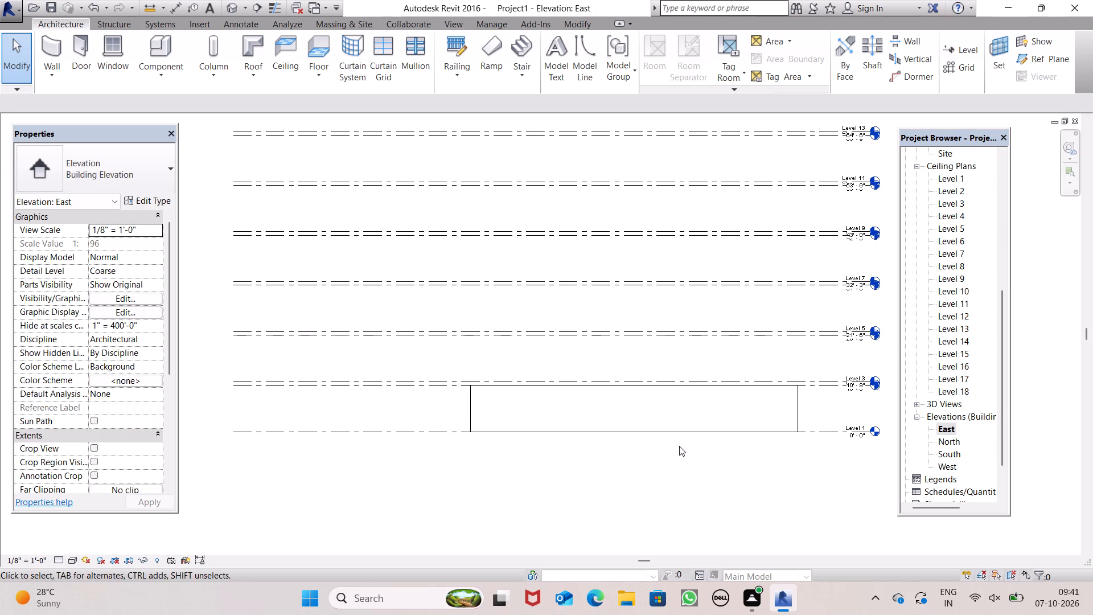
pyautogui.scroll(5, 647, 429)
pyautogui.scroll(-5, 577, 473)
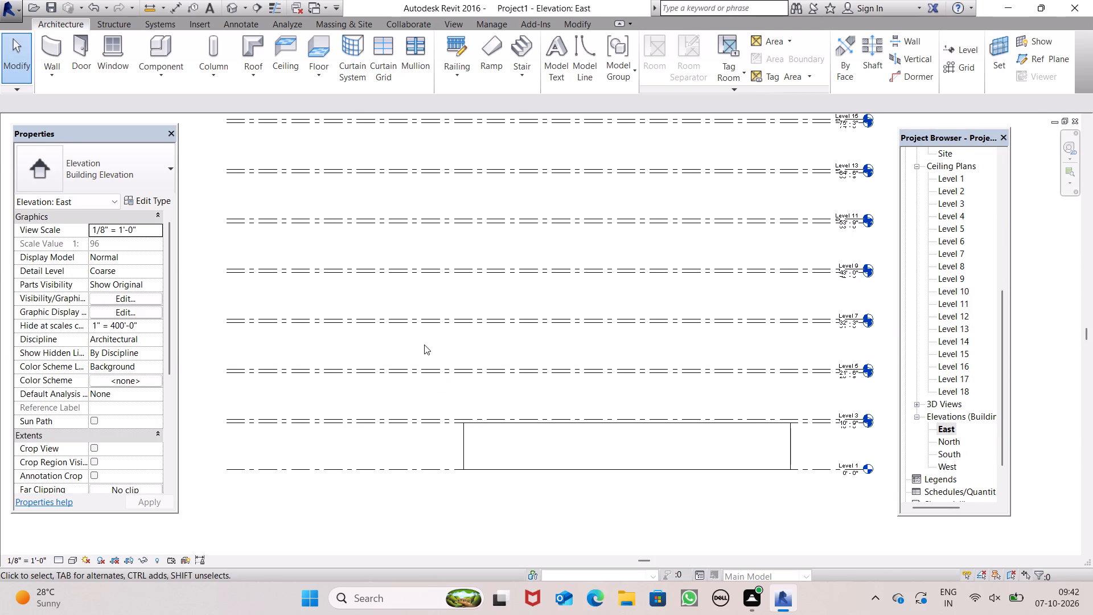
pyautogui.scroll(3, 565, 414)
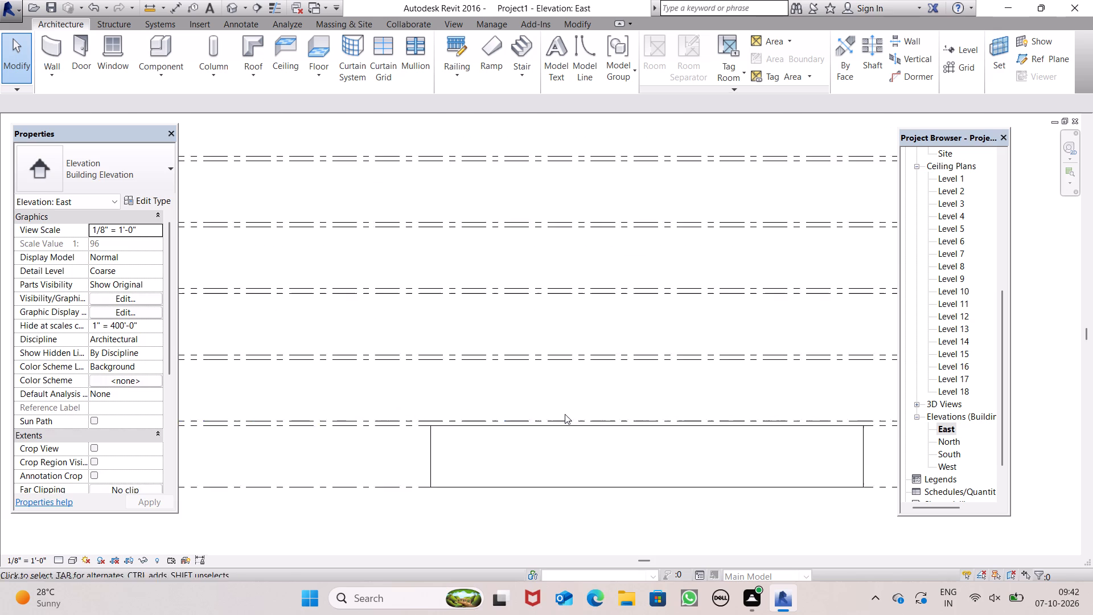
pyautogui.click(513, 422)
pyautogui.scroll(-5, 573, 430)
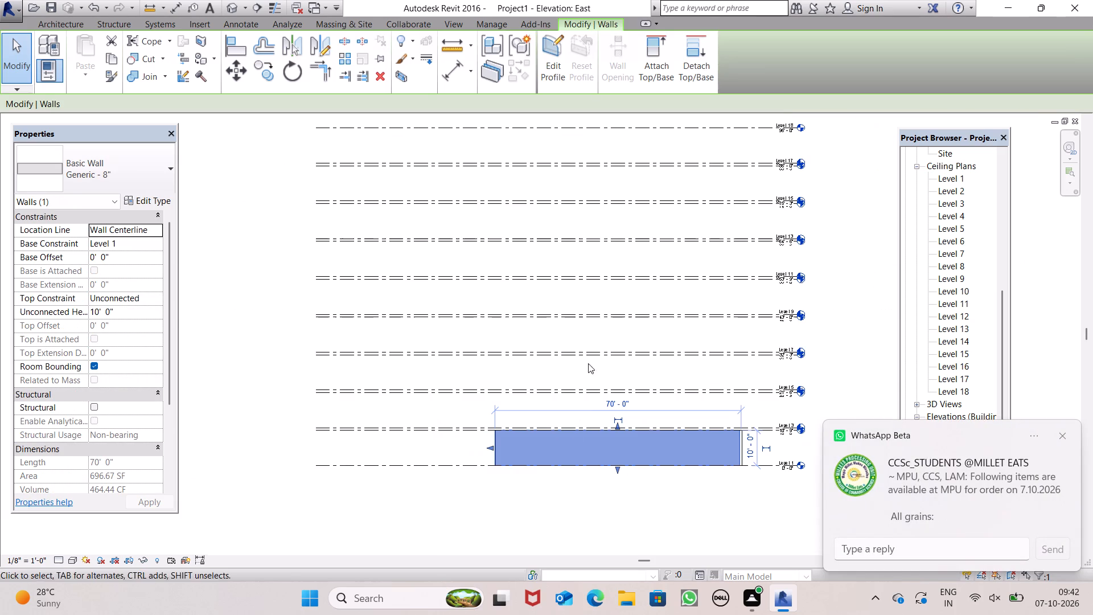
pyautogui.click(1065, 438)
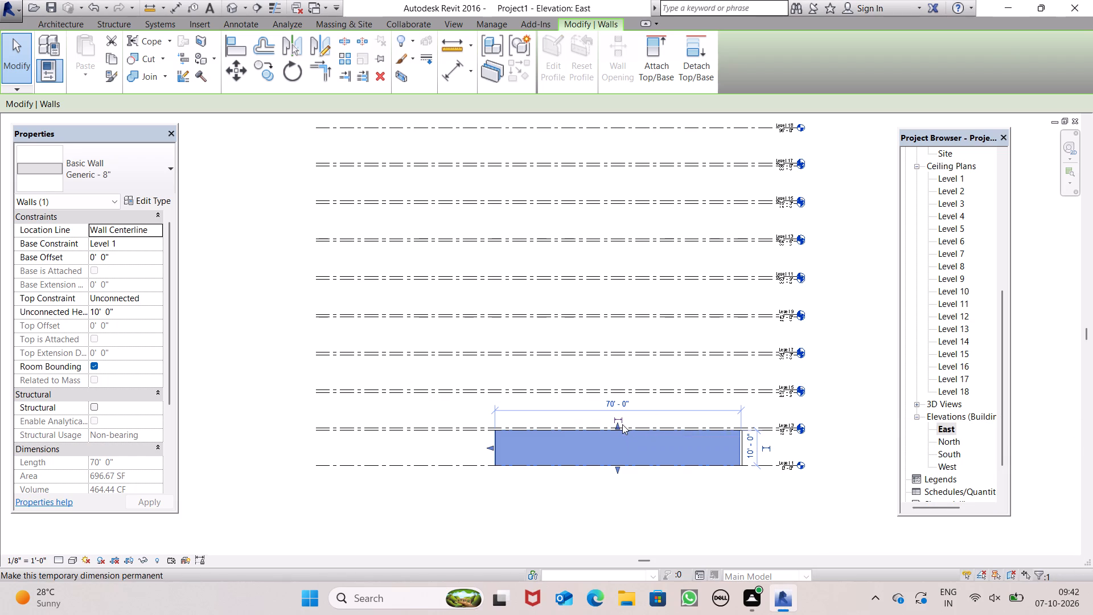
pyautogui.moveTo(617, 425); pyautogui.dragTo(625, 380)
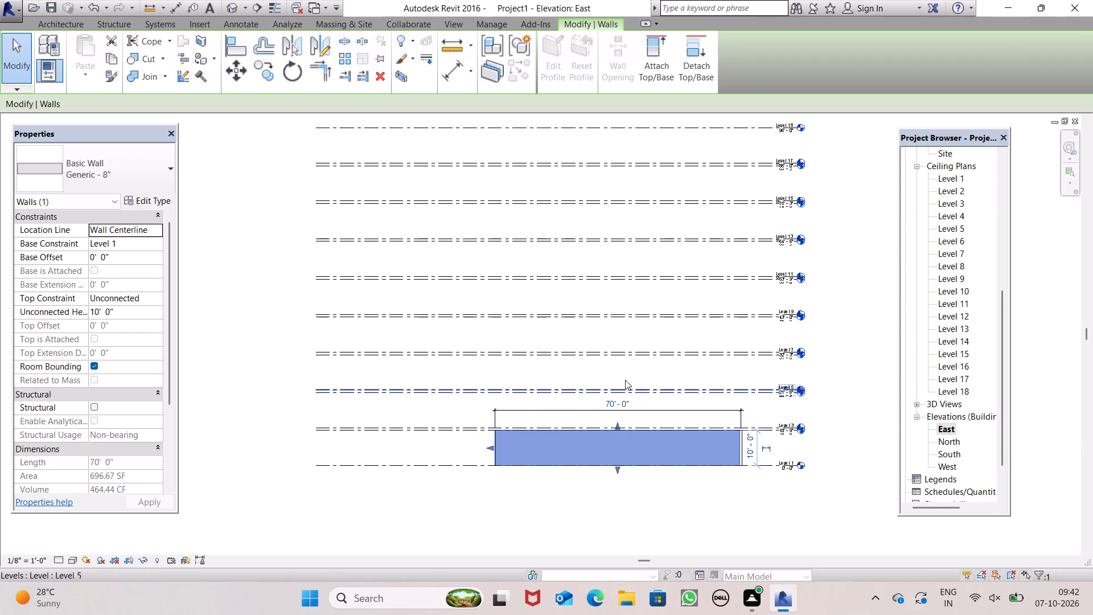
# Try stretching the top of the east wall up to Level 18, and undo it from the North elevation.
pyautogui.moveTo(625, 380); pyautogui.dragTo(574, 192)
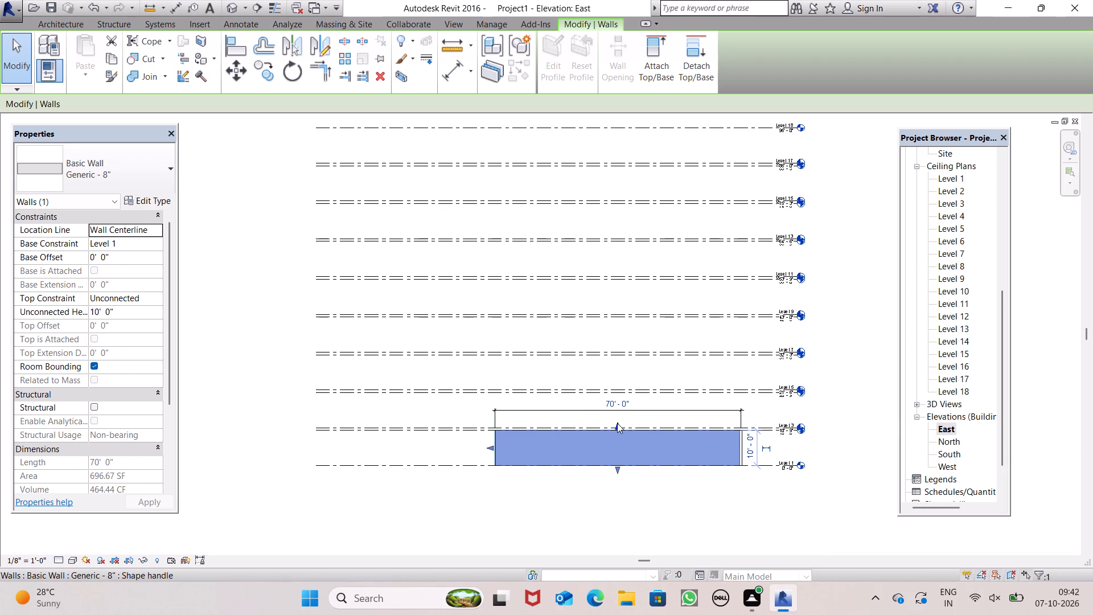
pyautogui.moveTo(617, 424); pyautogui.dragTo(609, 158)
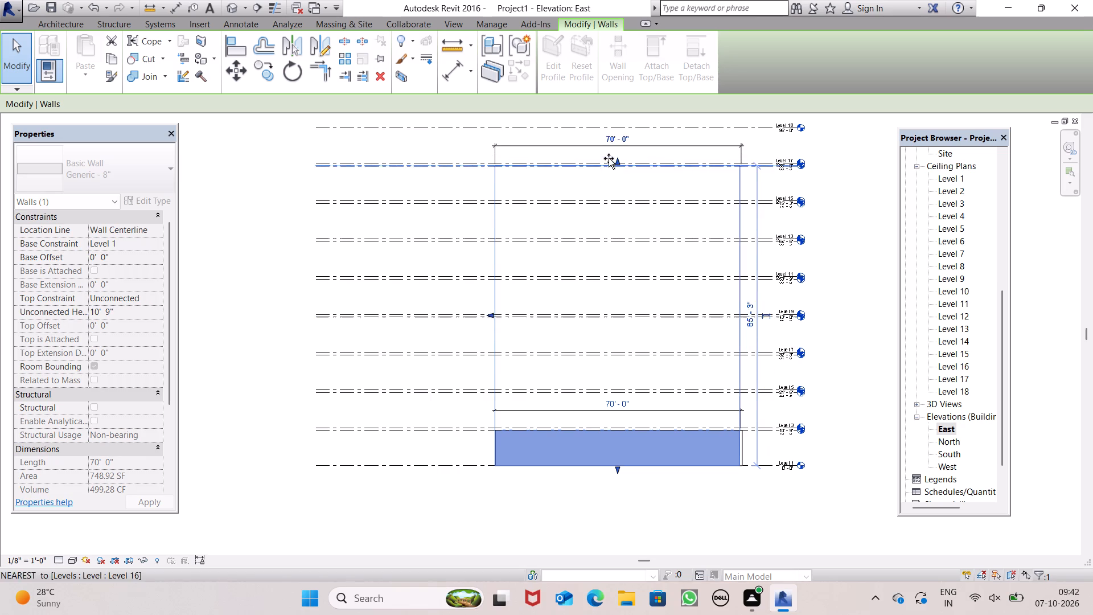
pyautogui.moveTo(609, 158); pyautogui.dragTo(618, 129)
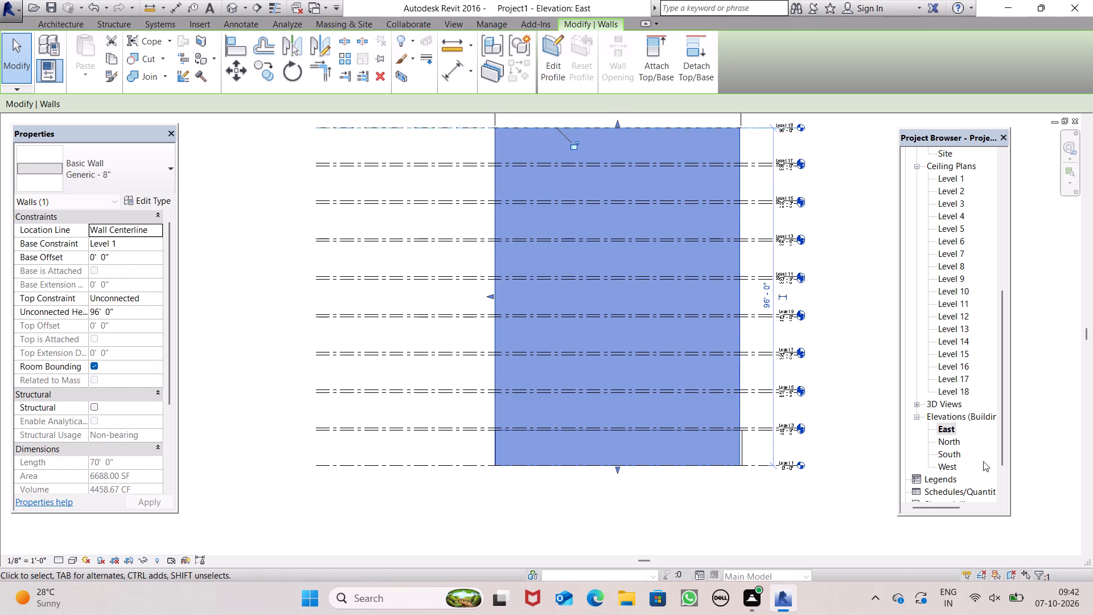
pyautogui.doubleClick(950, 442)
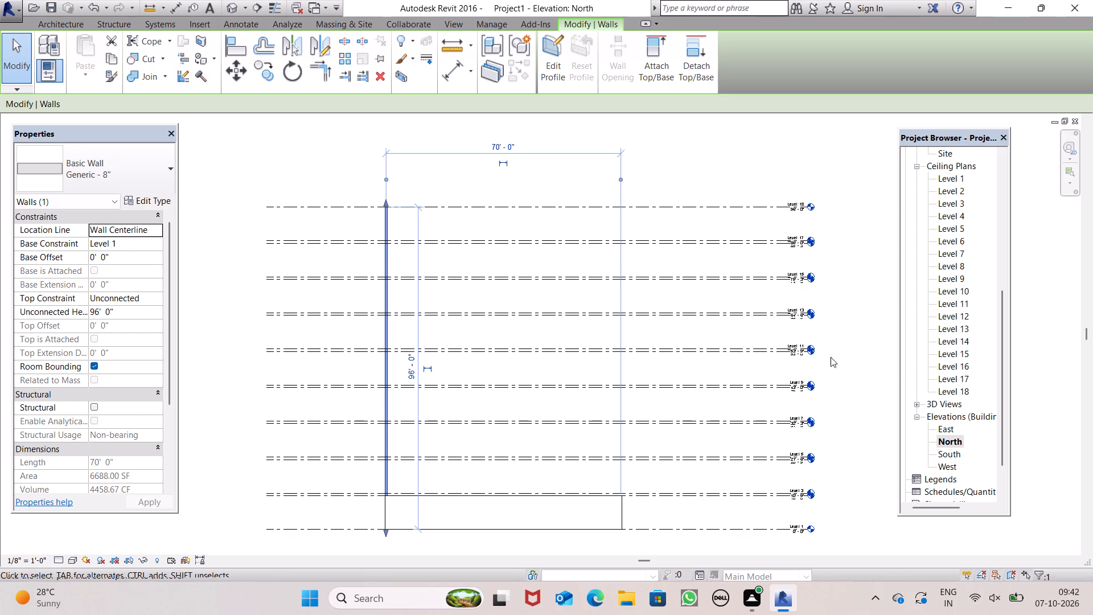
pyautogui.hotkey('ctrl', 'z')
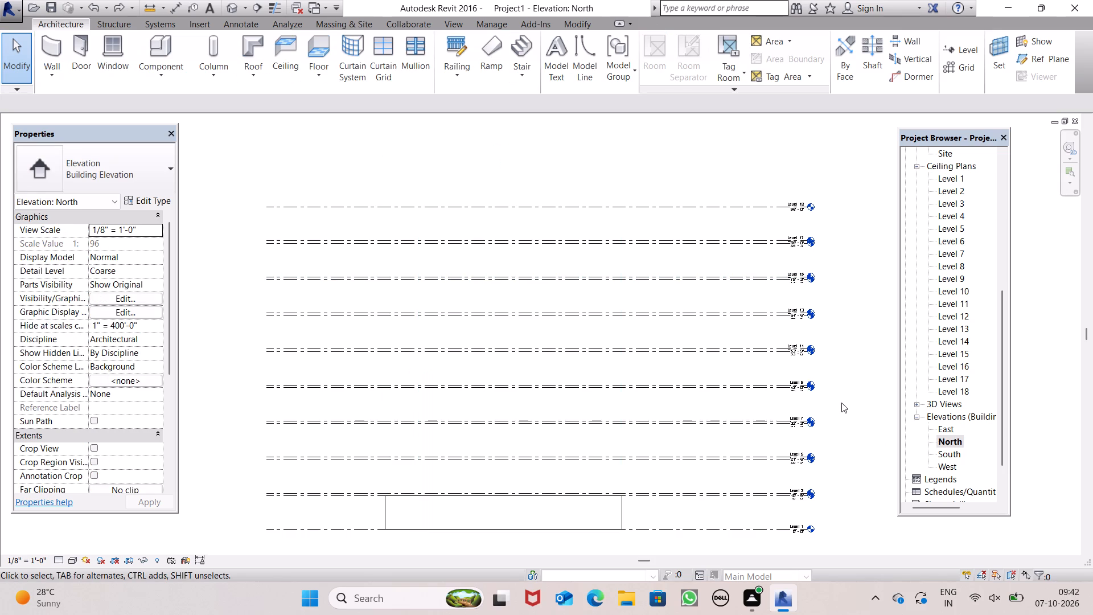
# In the East elevation, stretch the top of the east wall up to Level 18 for a height of 96'.
pyautogui.scroll(-2, 841, 402)
pyautogui.click(956, 422)
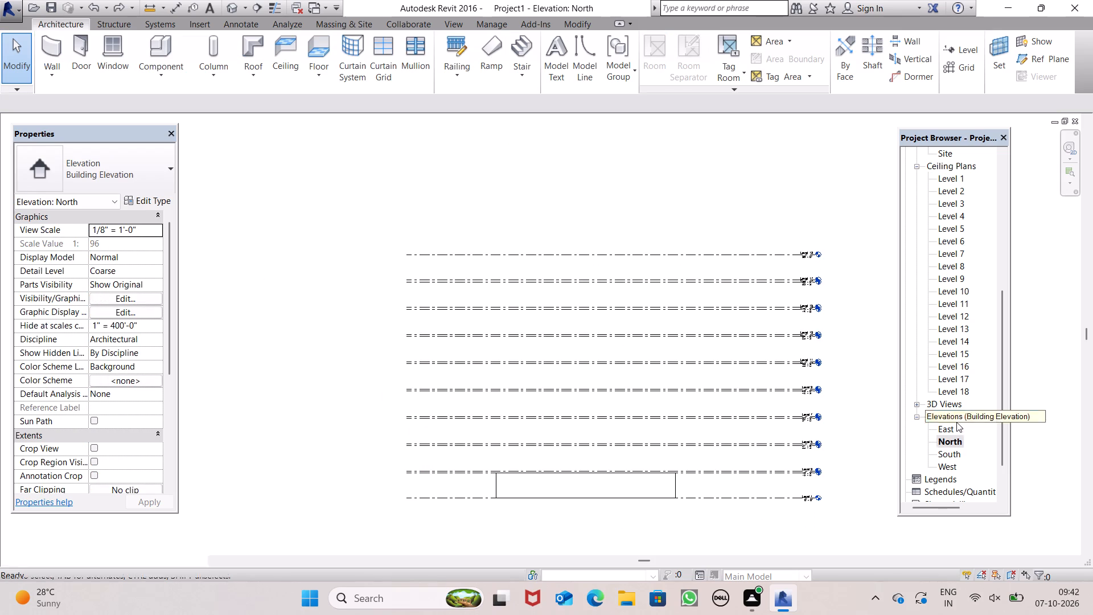
pyautogui.doubleClick(952, 427)
pyautogui.scroll(-1, 770, 457)
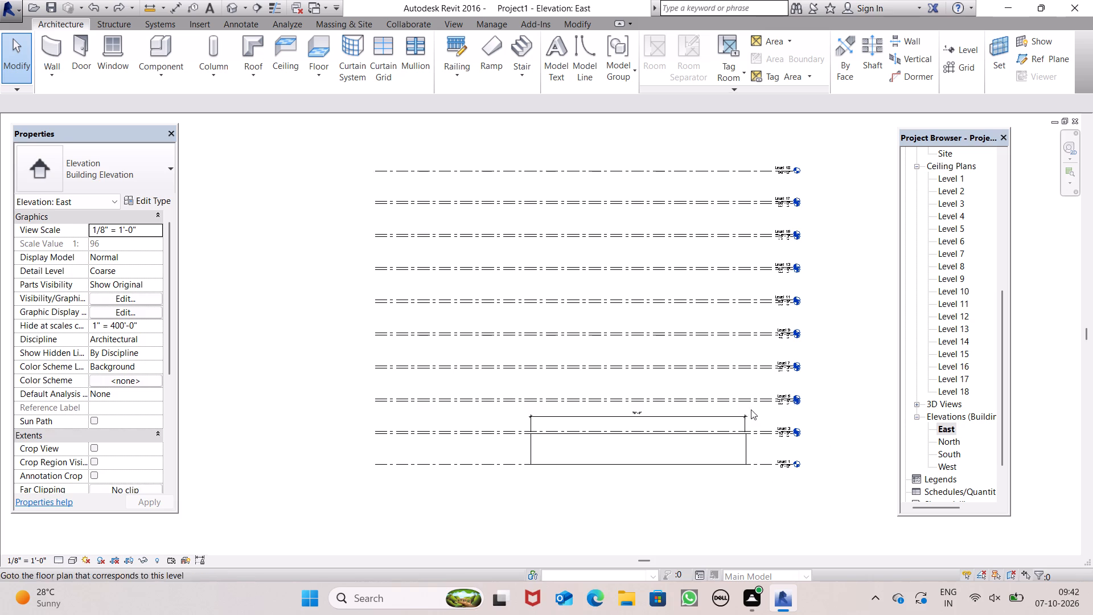
pyautogui.scroll(-3, 738, 438)
pyautogui.scroll(6, 721, 428)
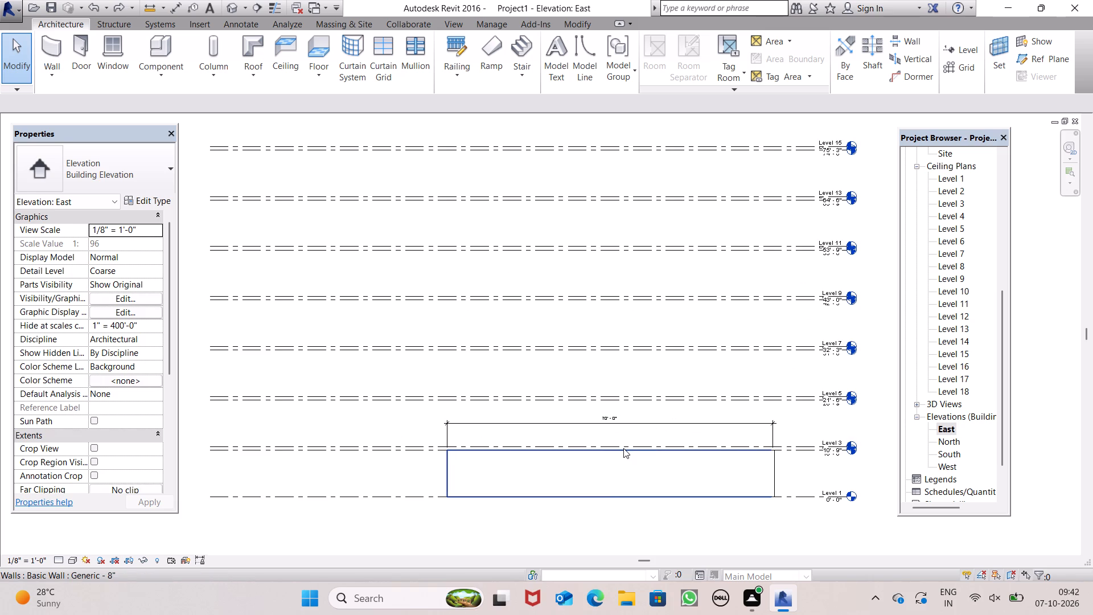
pyautogui.click(623, 448)
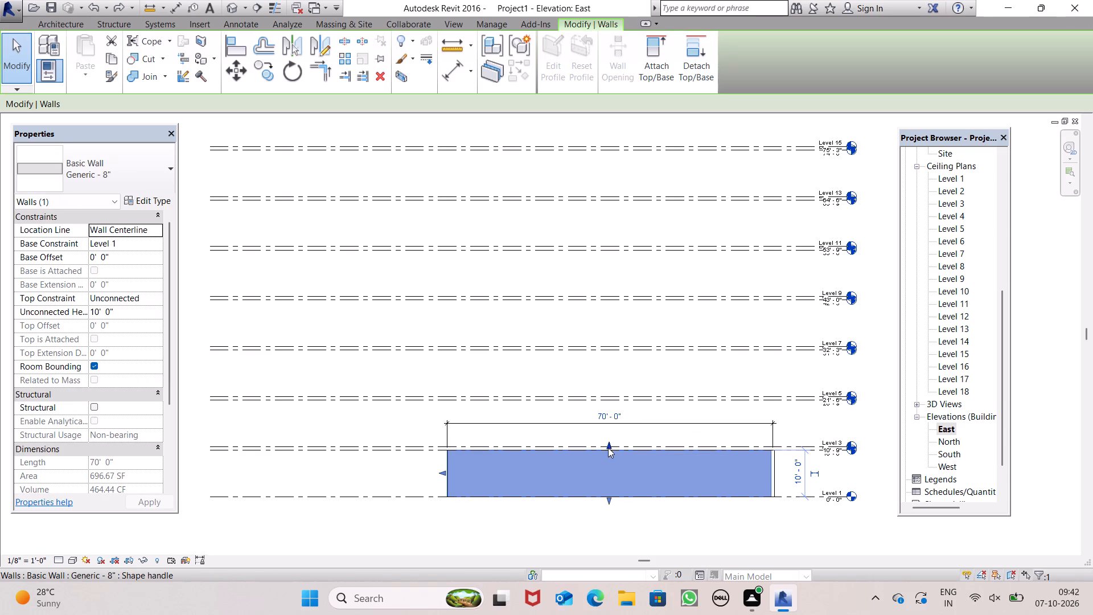
pyautogui.moveTo(608, 448); pyautogui.dragTo(583, 142)
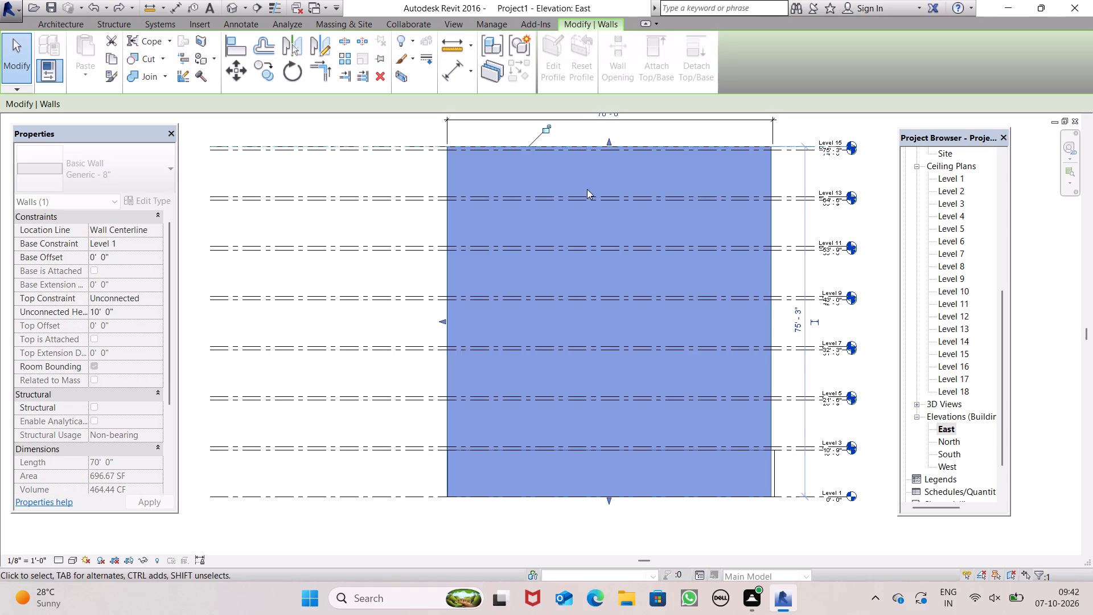
pyautogui.scroll(-6, 580, 302)
pyautogui.scroll(6, 570, 149)
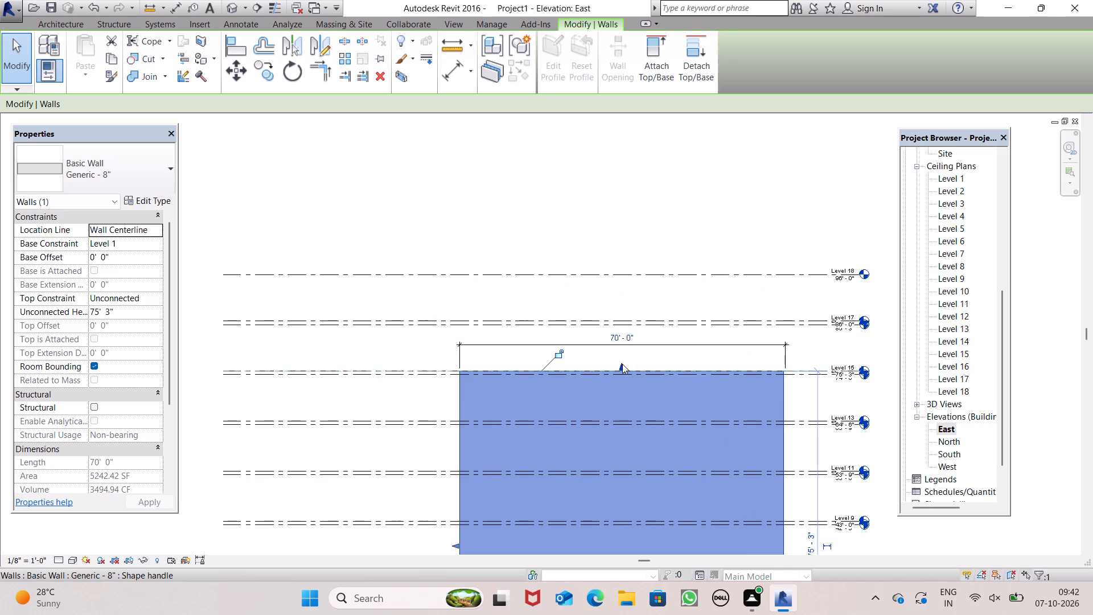
pyautogui.moveTo(620, 364); pyautogui.dragTo(610, 274)
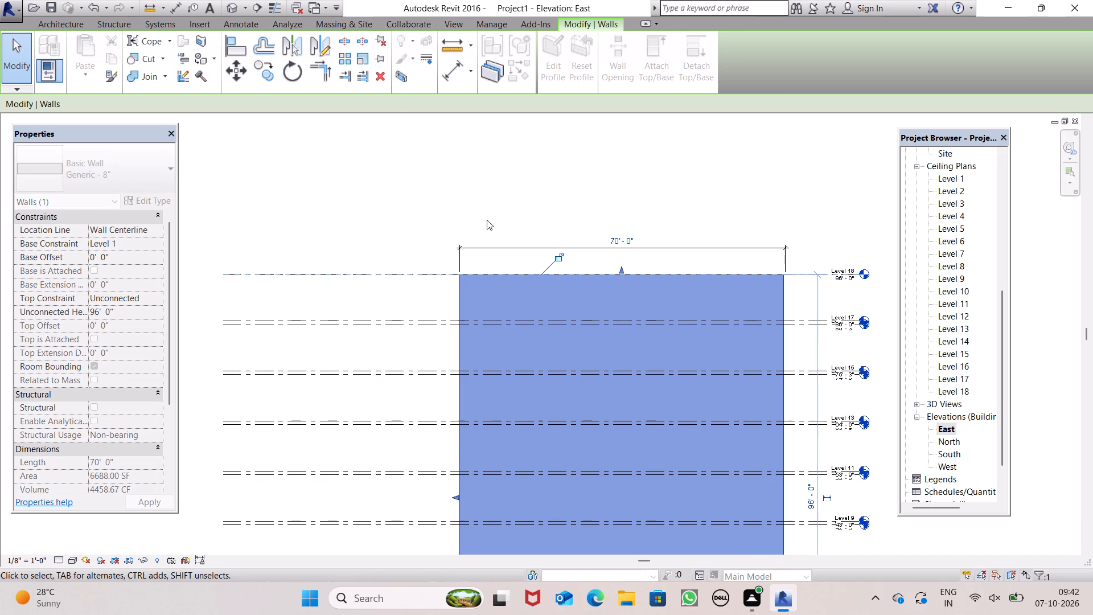
# Examine the east wall against the other exterior walls in the 3D view.
pyautogui.click(235, 9)
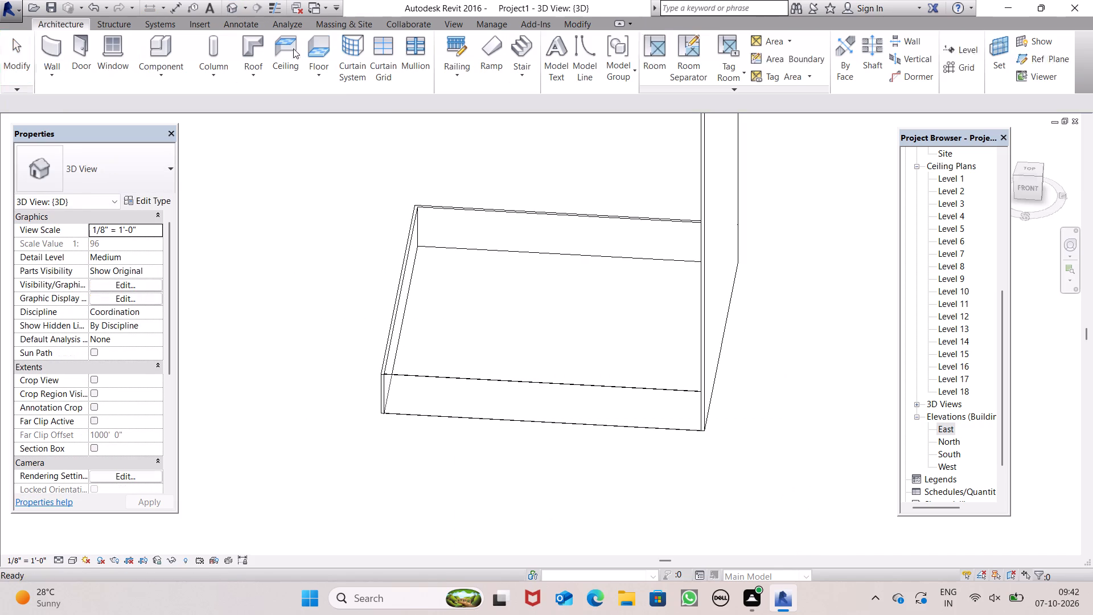
pyautogui.scroll(-6, 445, 150)
pyautogui.scroll(-1, 579, 281)
pyautogui.moveTo(552, 264); pyautogui.dragTo(545, 264, button='middle')
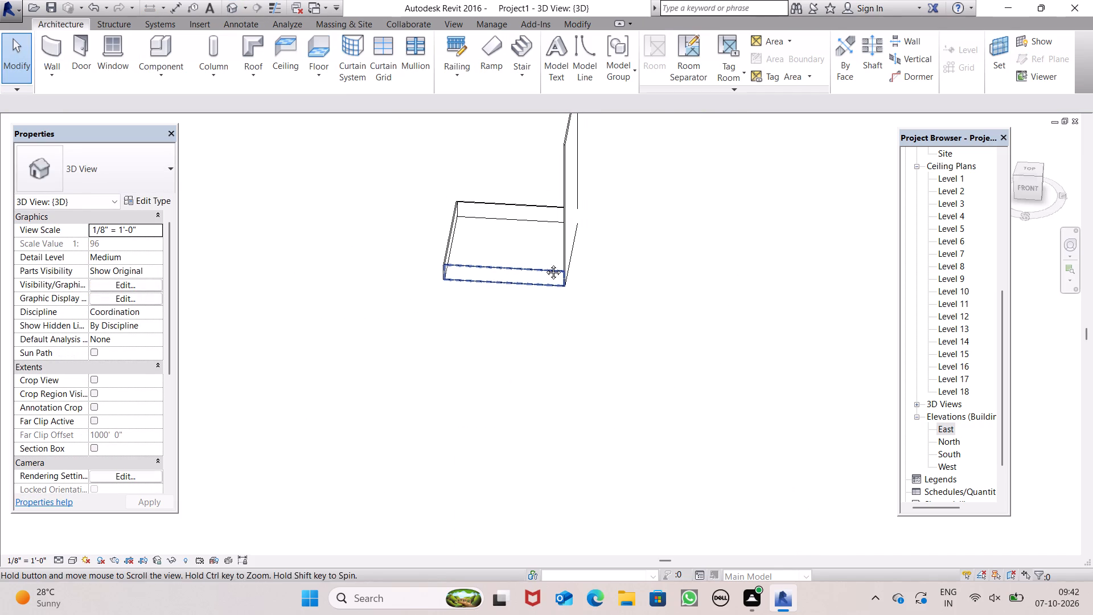
pyautogui.moveTo(545, 264); pyautogui.dragTo(613, 289, button='middle')
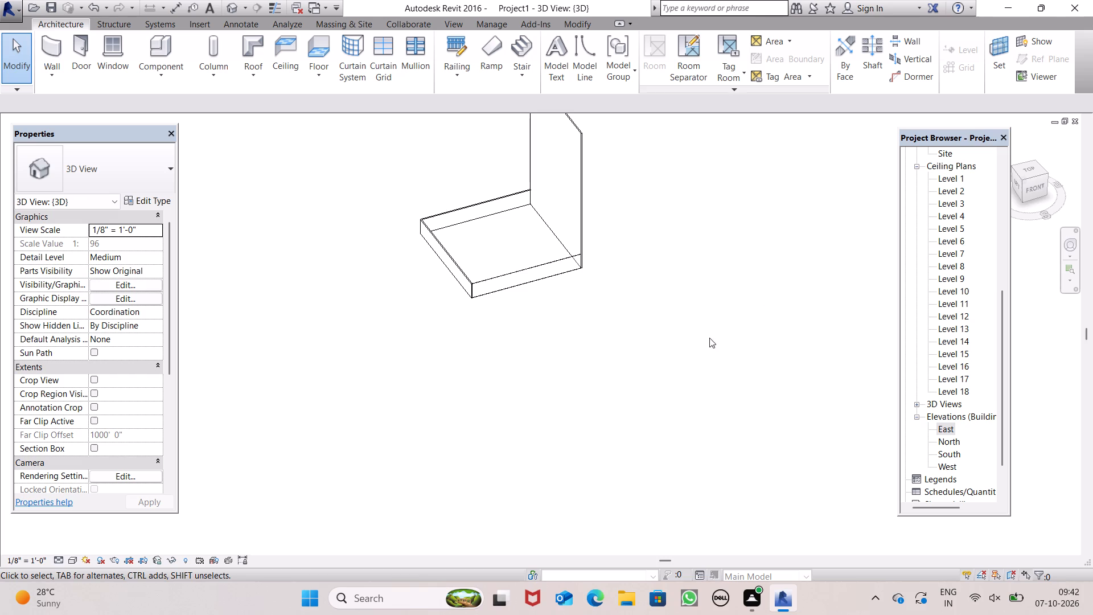
pyautogui.scroll(-3, 709, 337)
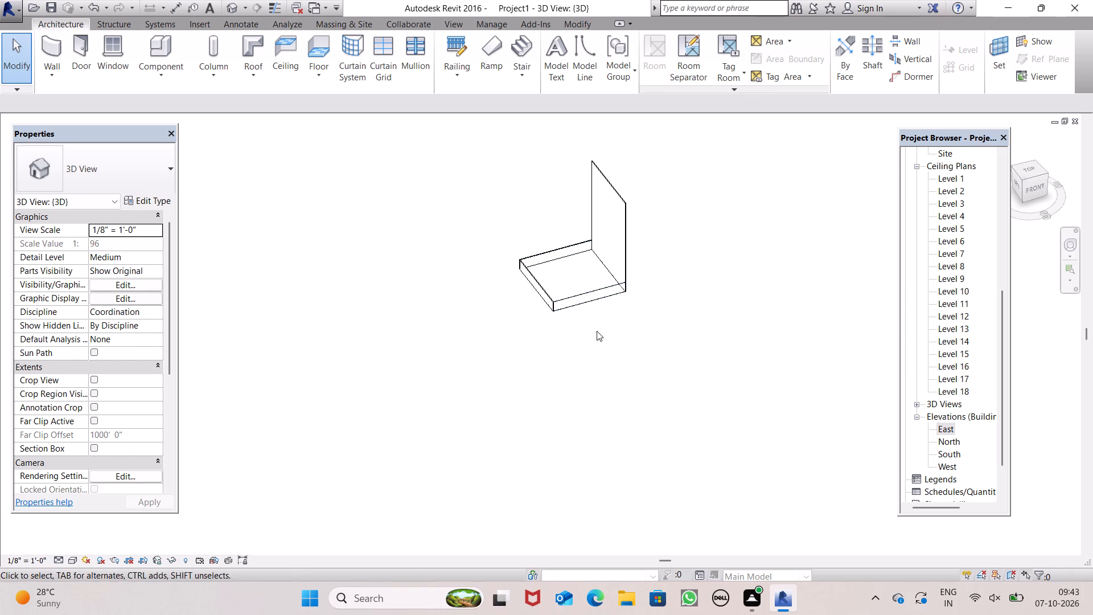
pyautogui.moveTo(588, 329); pyautogui.dragTo(774, 323, button='middle')
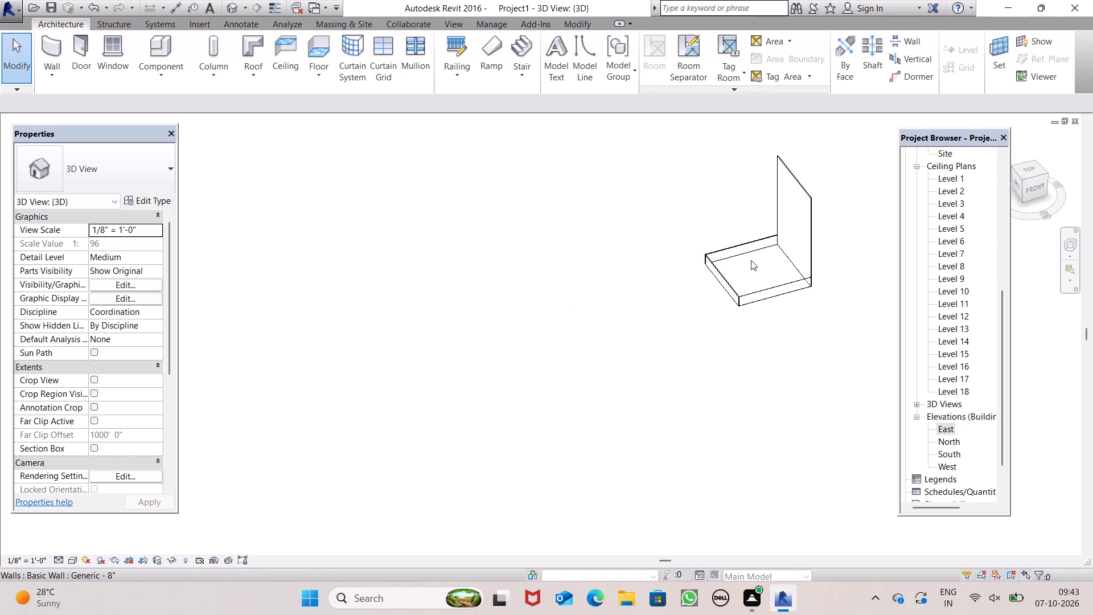
pyautogui.scroll(-1, 750, 263)
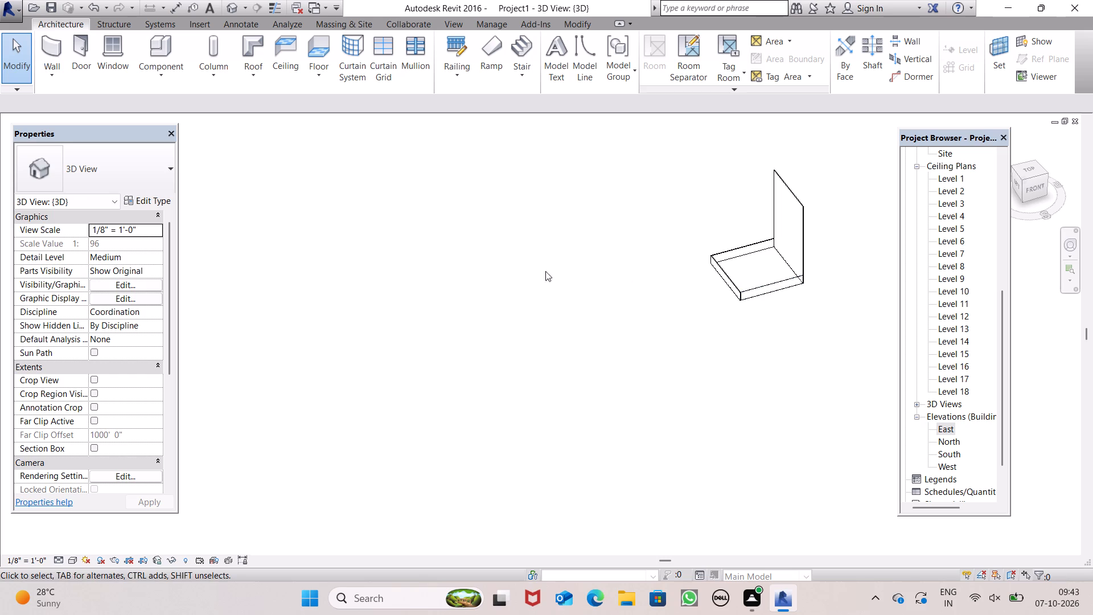
pyautogui.scroll(-2, 425, 288)
pyautogui.scroll(3, 763, 298)
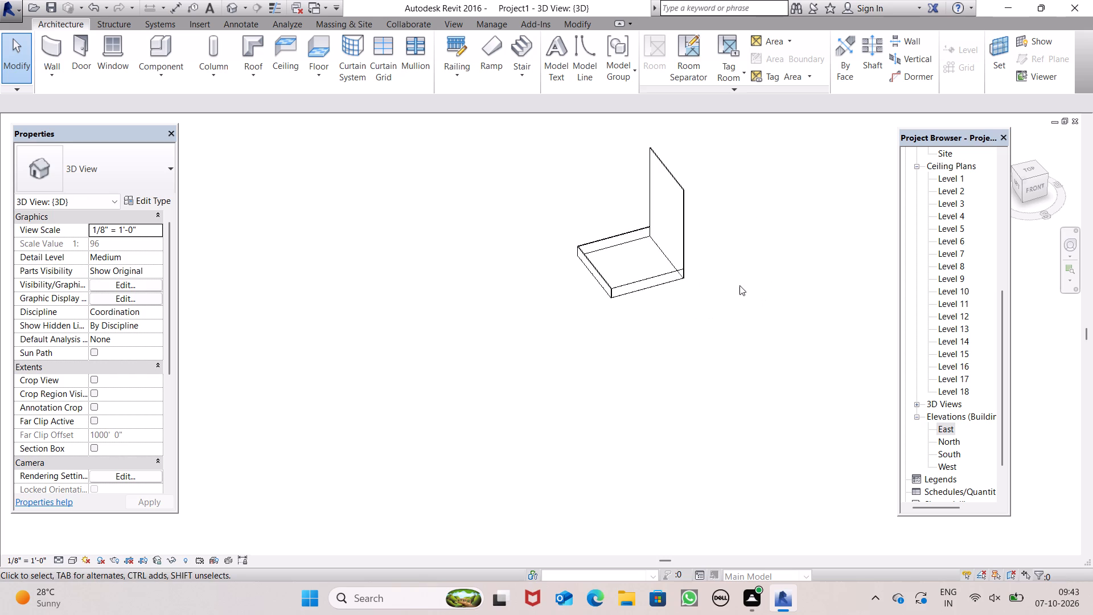
pyautogui.scroll(3, 729, 278)
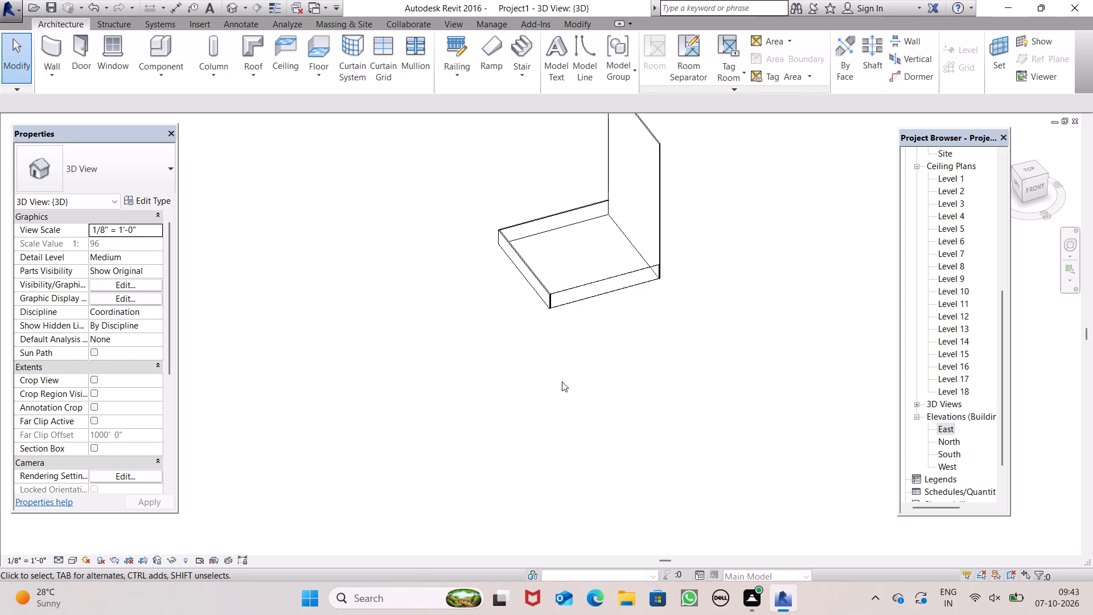
pyautogui.scroll(-2, 576, 294)
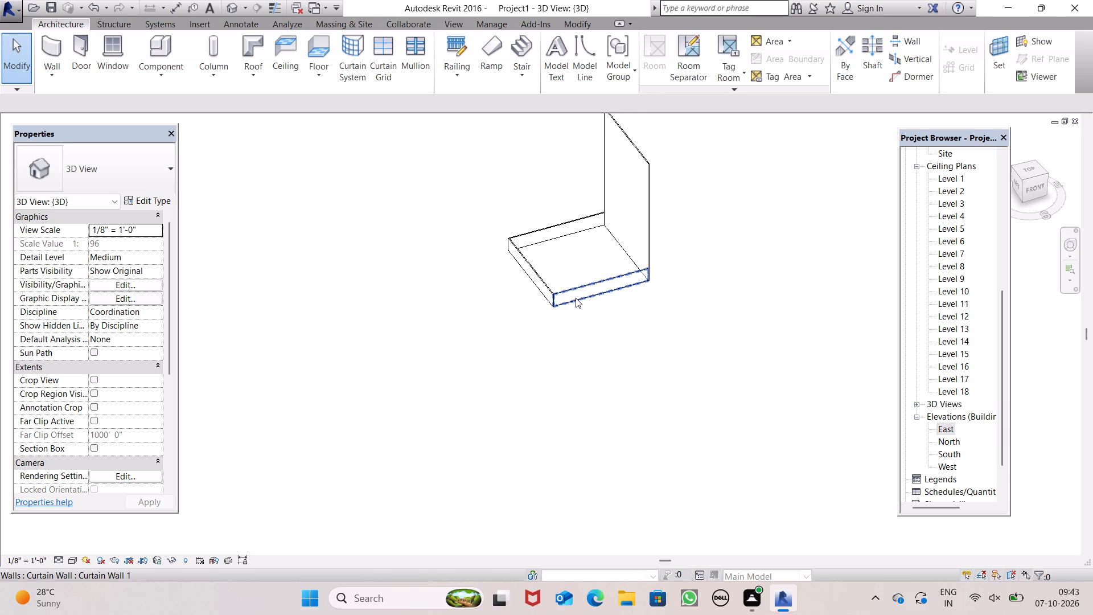
pyautogui.scroll(-2, 576, 304)
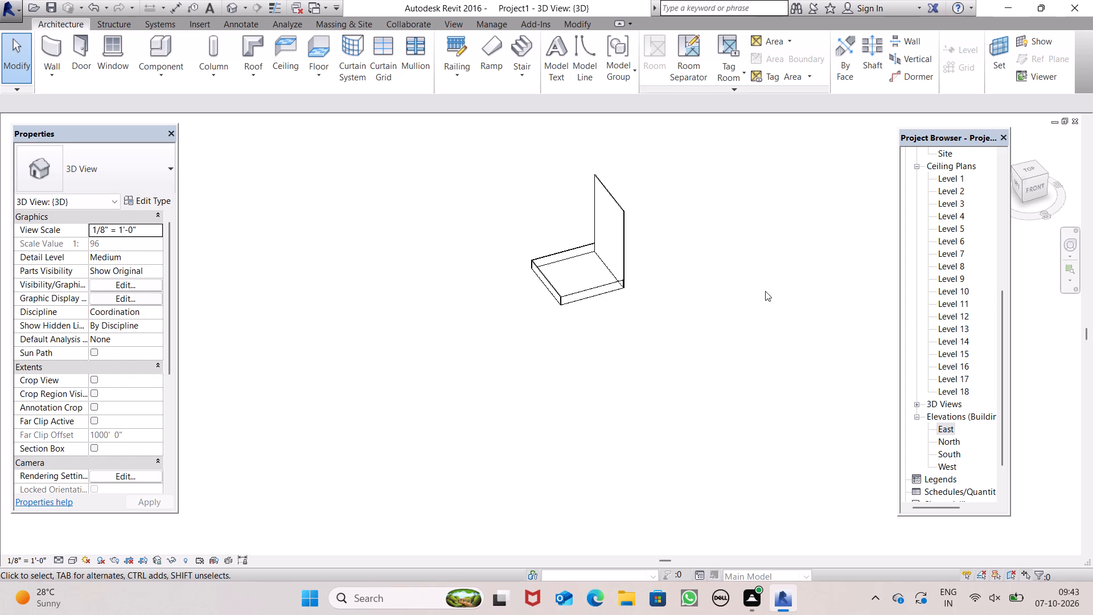
pyautogui.scroll(-3, 809, 266)
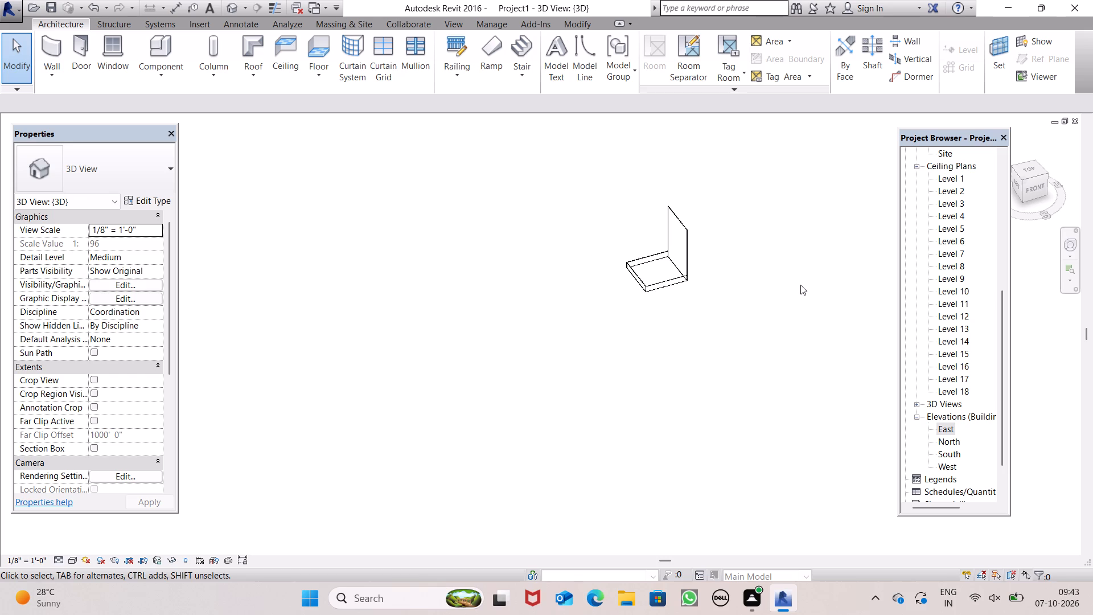
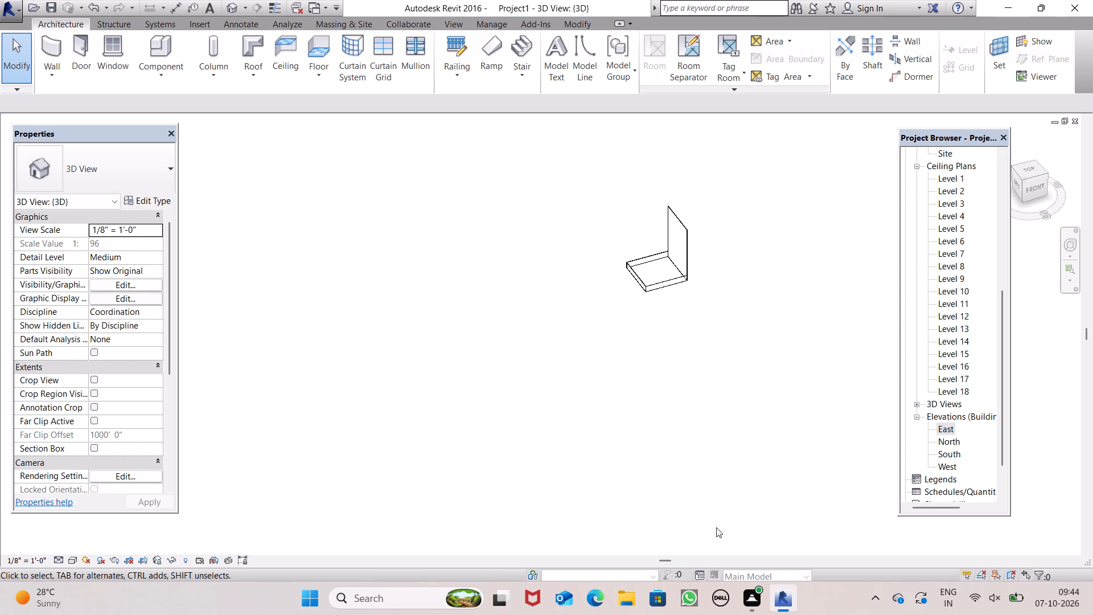
# Examine the raised east wall and the lower exterior walls from several directions in the 3D view.
pyautogui.scroll(5, 673, 262)
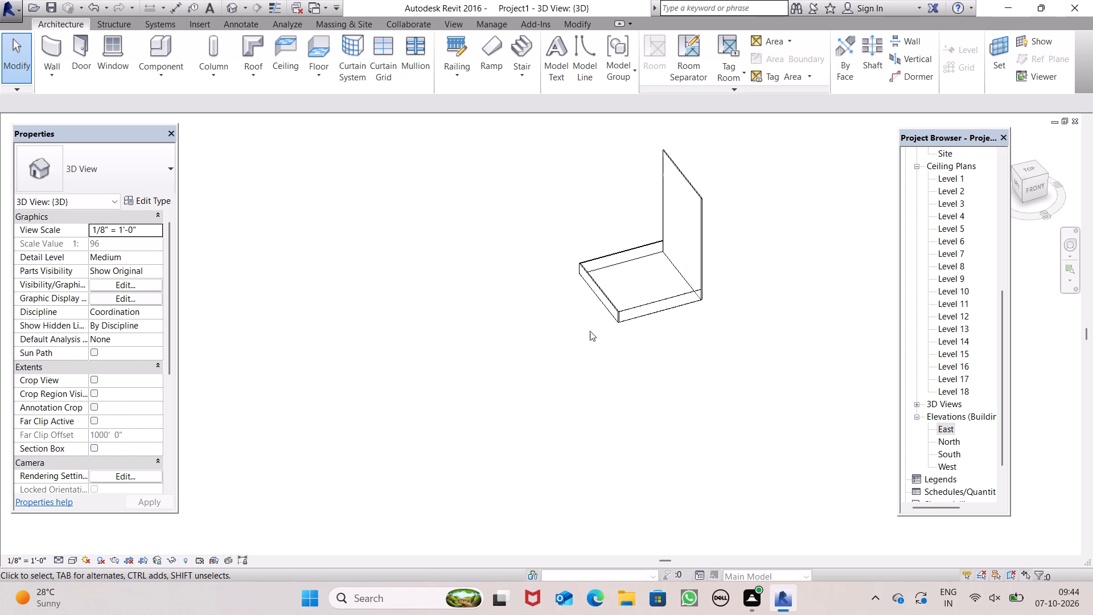
pyautogui.moveTo(589, 368); pyautogui.dragTo(582, 386, button='middle')
pyautogui.moveTo(581, 384); pyautogui.dragTo(755, 379, button='middle')
pyautogui.scroll(6, 627, 272)
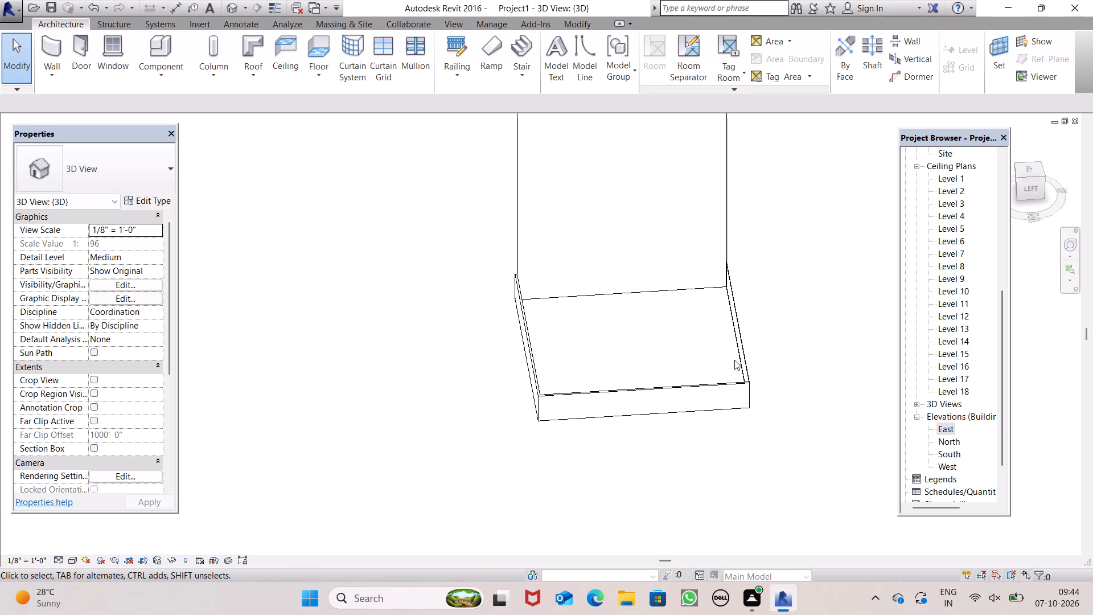
pyautogui.moveTo(784, 416); pyautogui.dragTo(778, 428, button='middle')
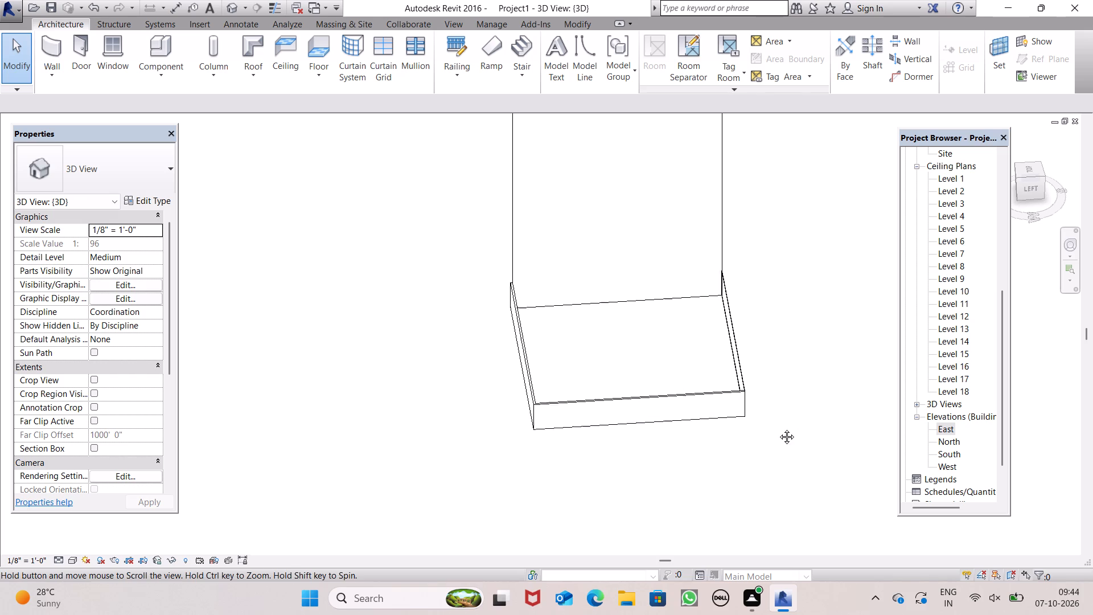
pyautogui.moveTo(778, 428); pyautogui.dragTo(649, 442, button='middle')
pyautogui.scroll(-3, 722, 389)
pyautogui.moveTo(727, 413); pyautogui.dragTo(544, 495, button='middle')
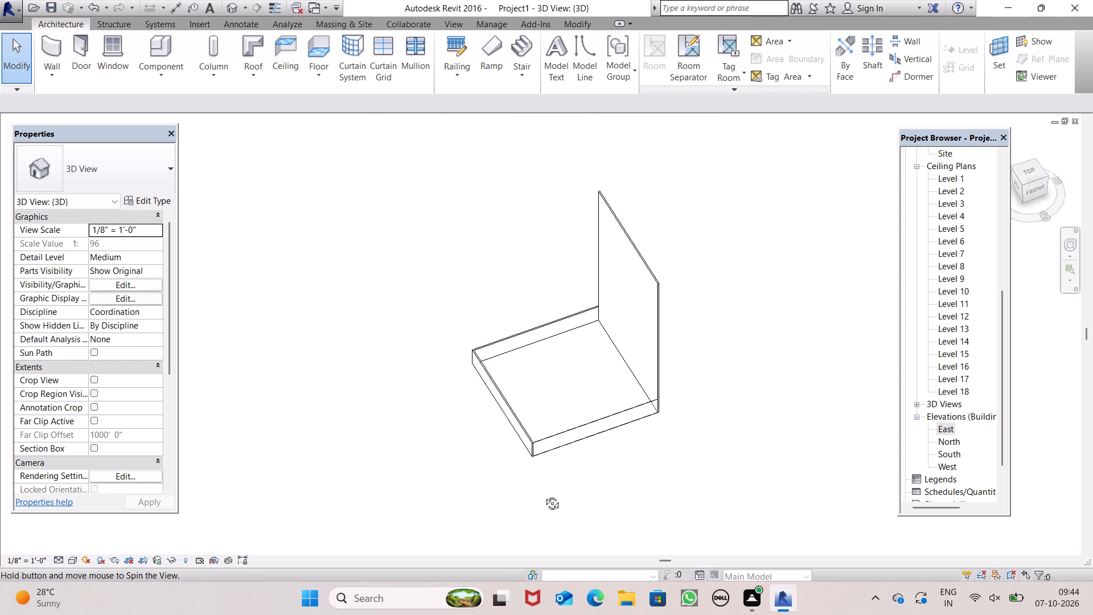
pyautogui.moveTo(544, 495); pyautogui.dragTo(737, 482, button='middle')
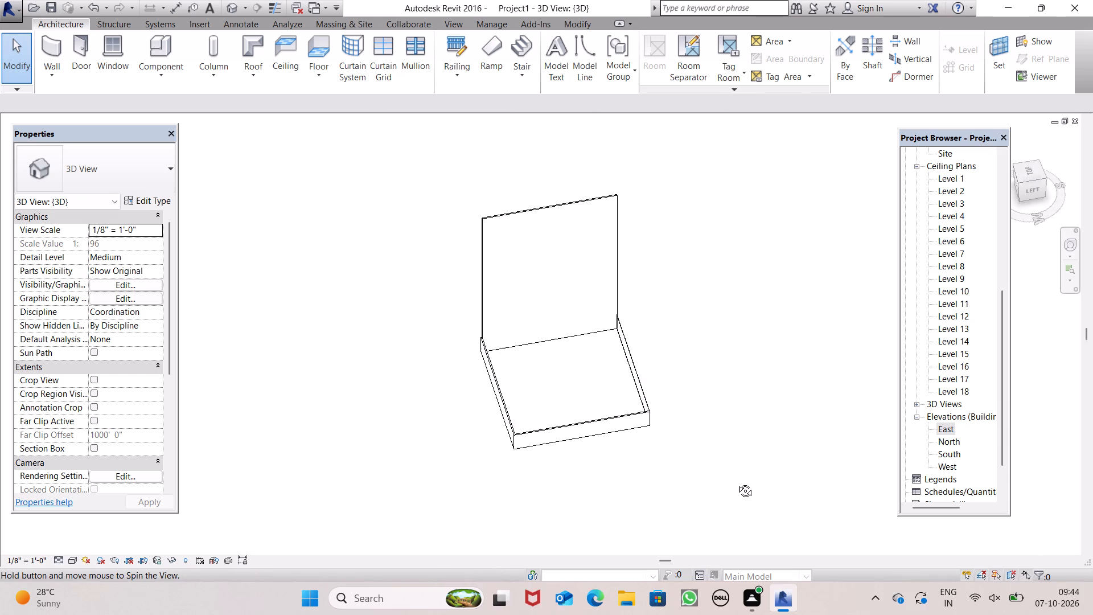
pyautogui.moveTo(737, 482); pyautogui.dragTo(689, 523, button='middle')
pyautogui.keyDown('shift'); pyautogui.scroll(5, 685, 407); pyautogui.keyUp('shift')
pyautogui.scroll(-5, 685, 407)
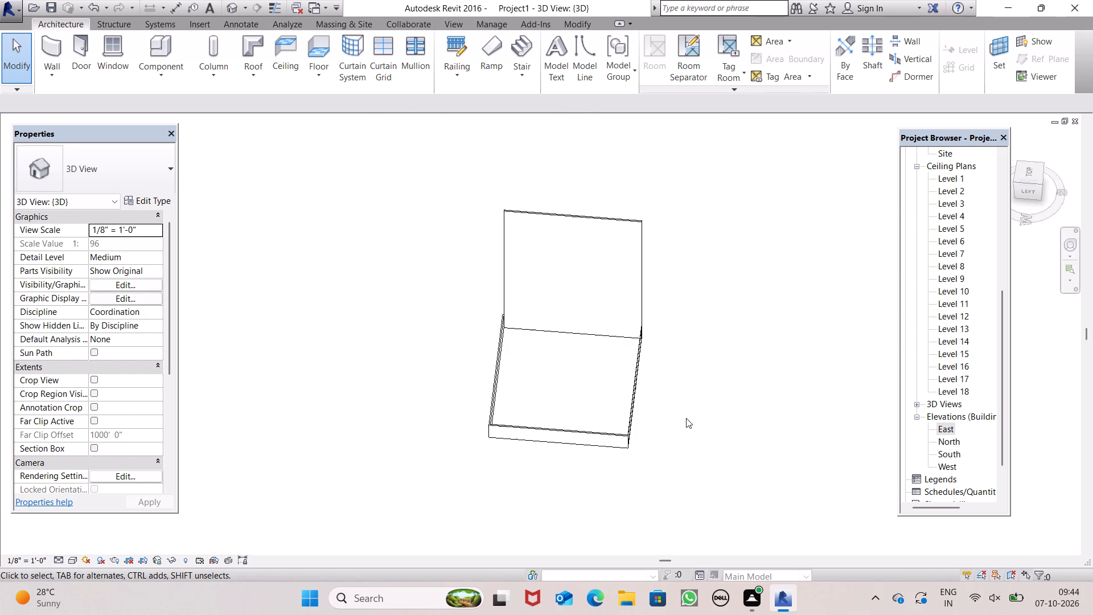
pyautogui.moveTo(683, 417); pyautogui.dragTo(710, 465, button='middle')
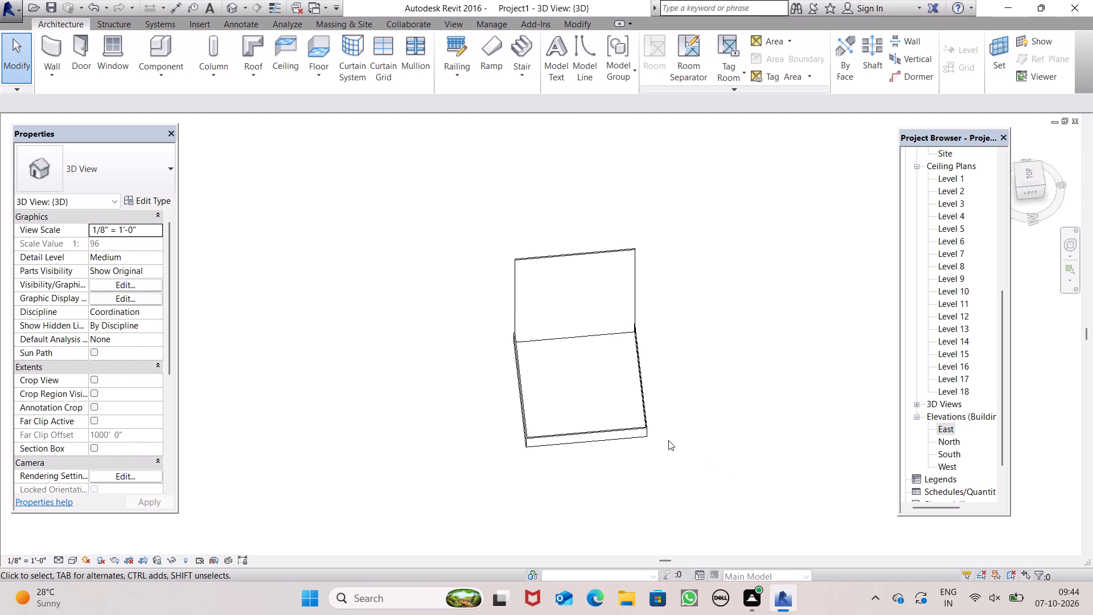
pyautogui.scroll(6, 668, 440)
pyautogui.scroll(-5, 668, 440)
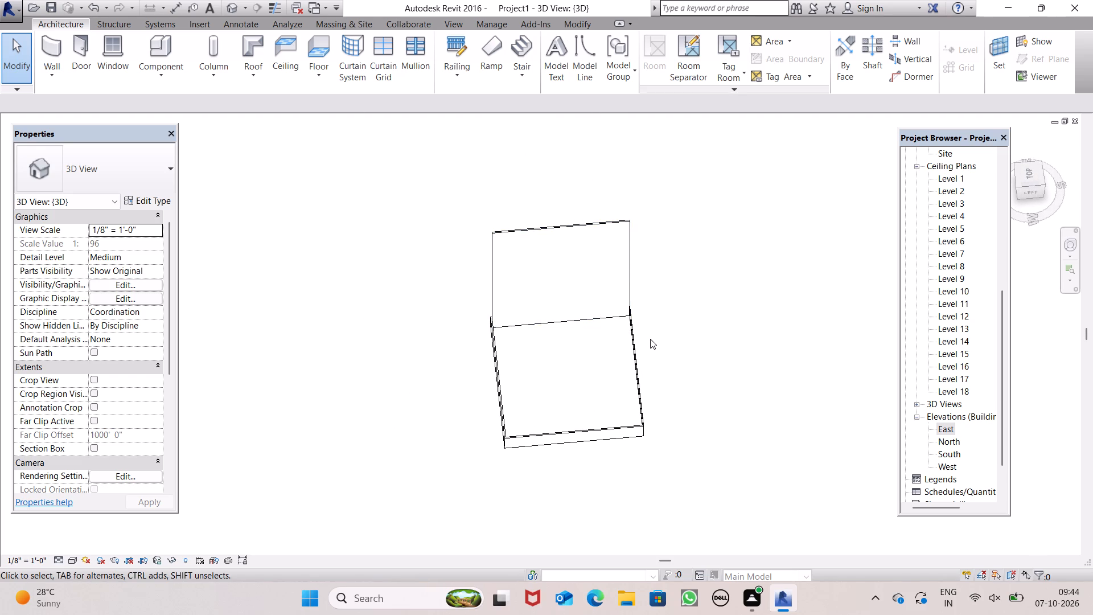
pyautogui.moveTo(742, 412); pyautogui.dragTo(533, 293, button='middle')
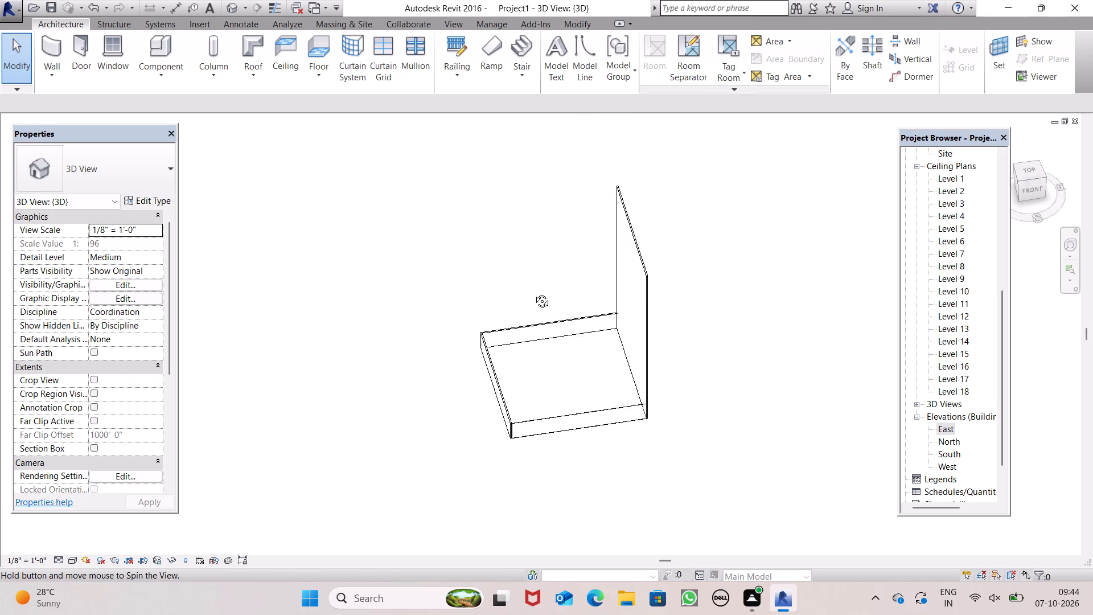
pyautogui.moveTo(533, 293); pyautogui.dragTo(709, 347, button='middle')
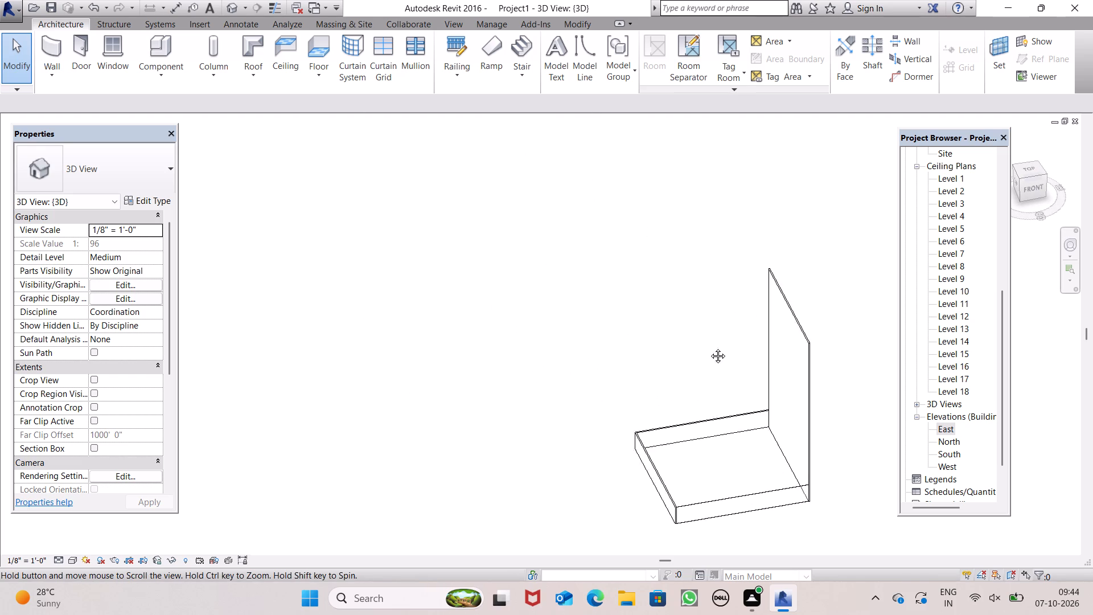
pyautogui.moveTo(709, 347); pyautogui.dragTo(796, 342, button='middle')
pyautogui.scroll(-1, 685, 336)
pyautogui.click(611, 321)
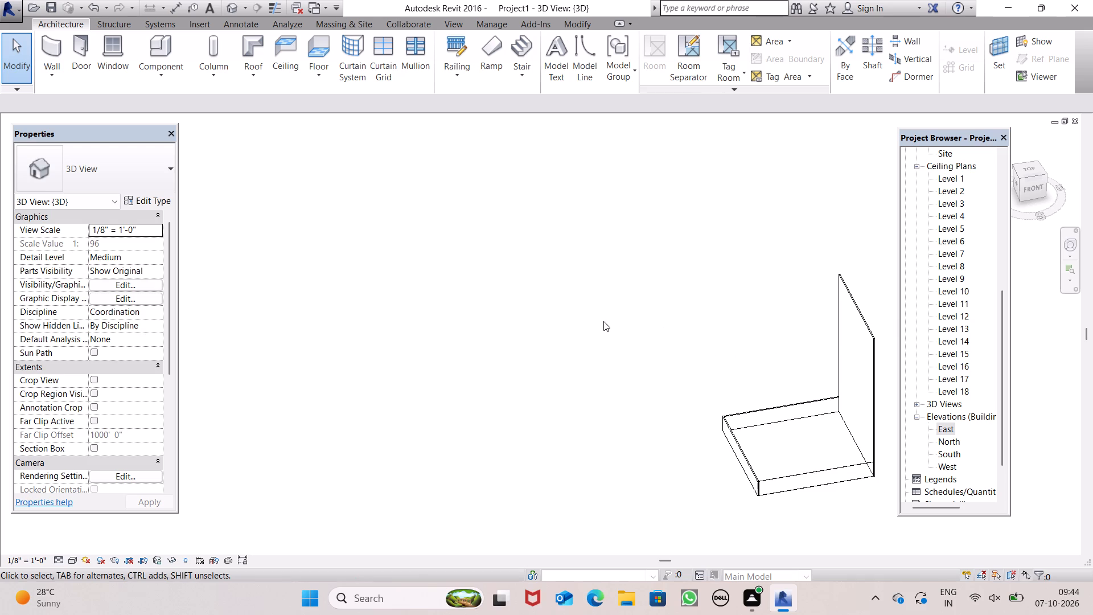
pyautogui.scroll(-4, 528, 315)
pyautogui.moveTo(577, 380); pyautogui.dragTo(502, 305, button='middle')
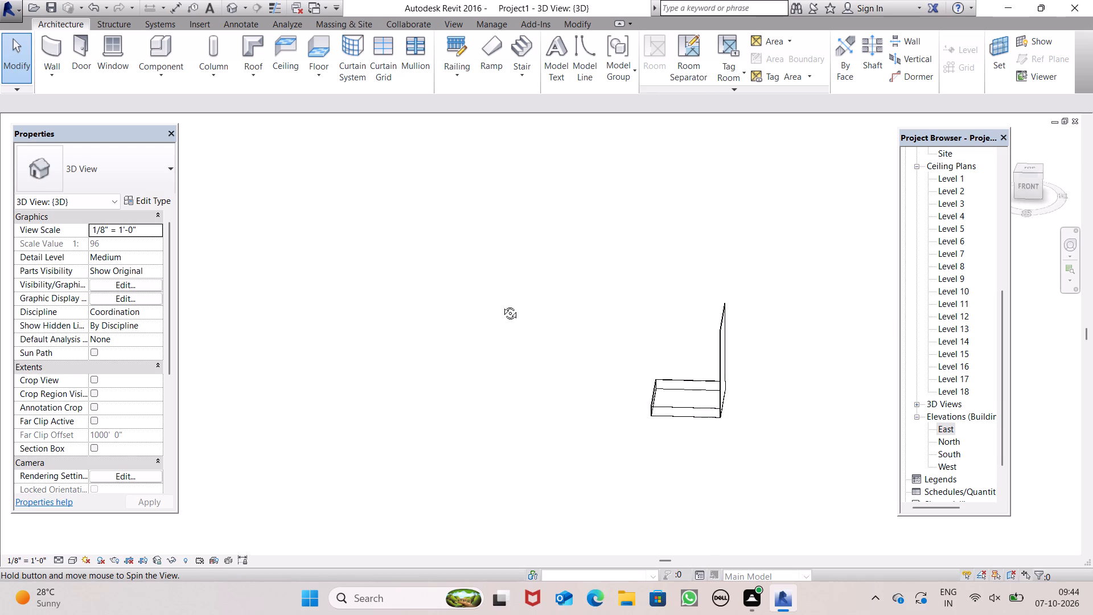
pyautogui.moveTo(502, 305); pyautogui.dragTo(353, 279, button='middle')
pyautogui.scroll(1, 371, 286)
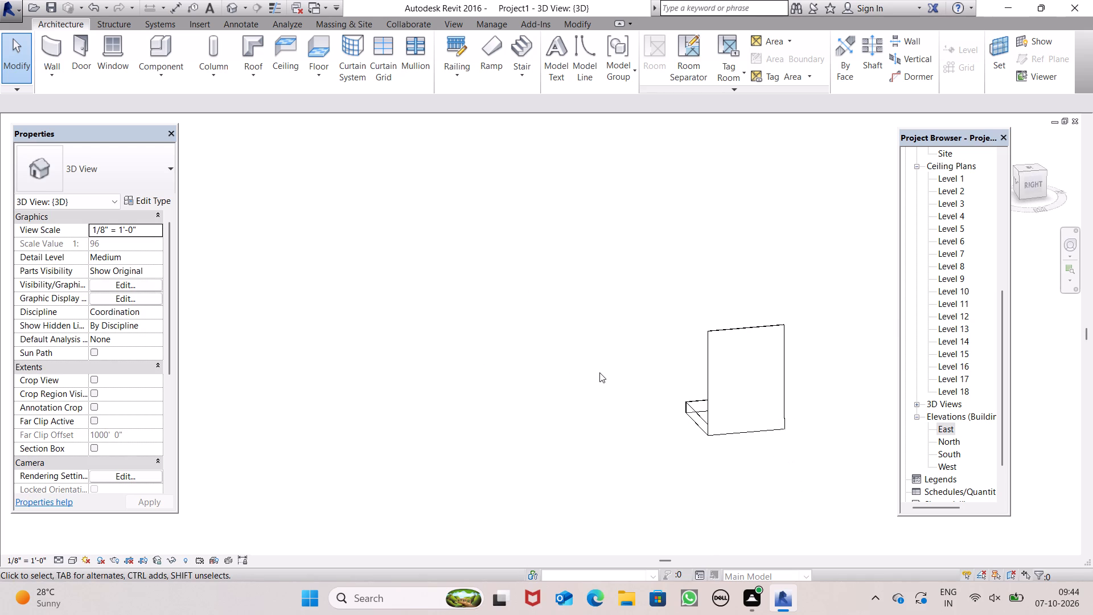
# Undo the recent edits back past the east wall's height changes and the placement of the south curtain wall.
pyautogui.hotkey('ctrl', 'z')
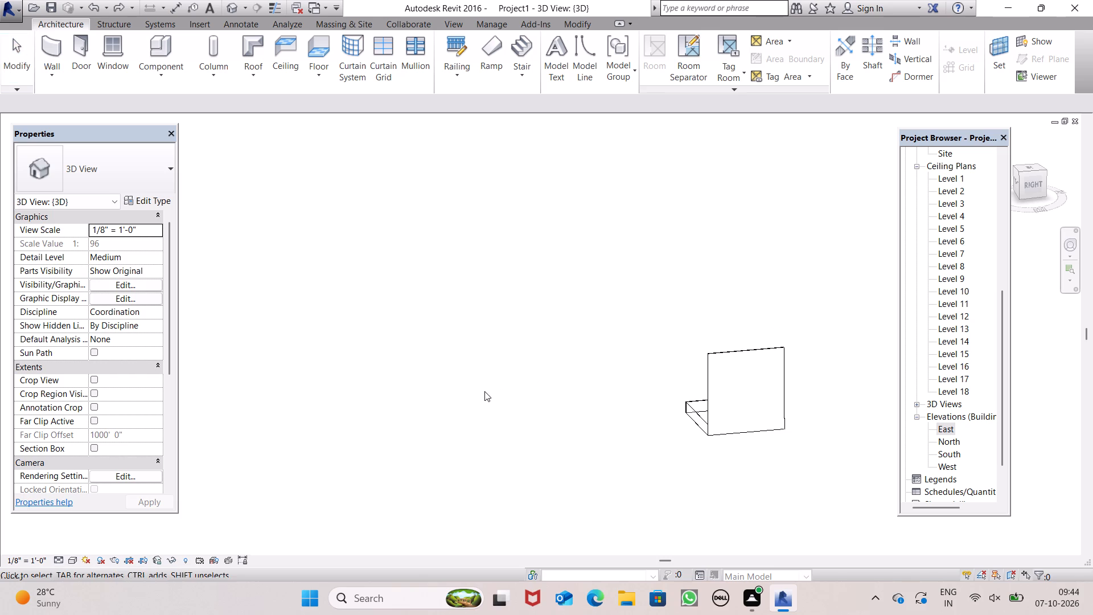
pyautogui.hotkey('ctrl', 'z')
pyautogui.hotkey('ctrl', 'z')
pyautogui.hotkey('ctrl', 'z')
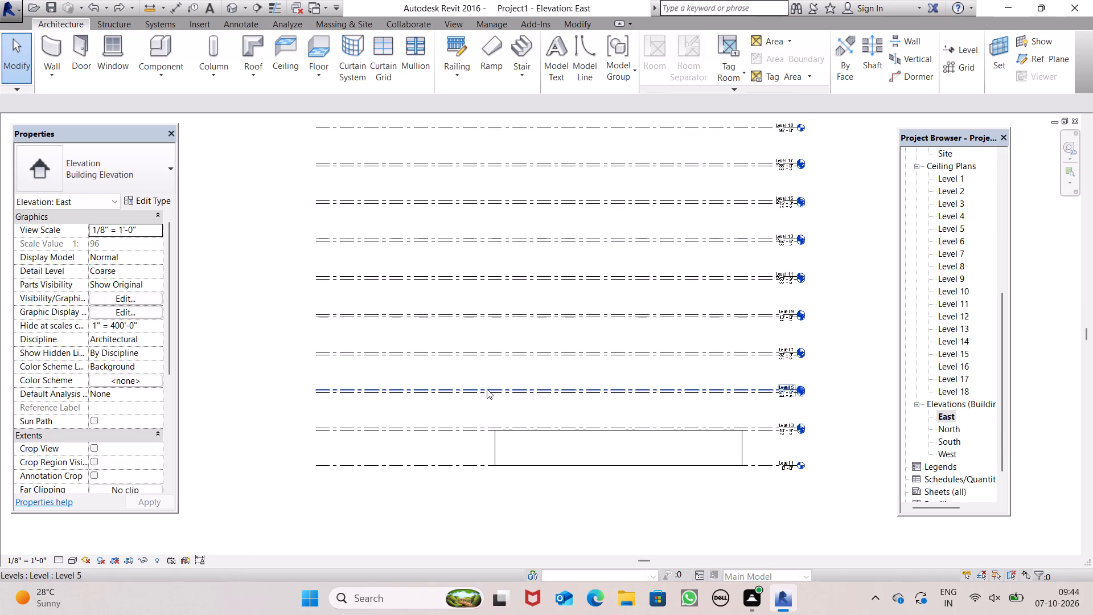
pyautogui.scroll(-3, 467, 393)
pyautogui.hotkey('ctrl', 'z')
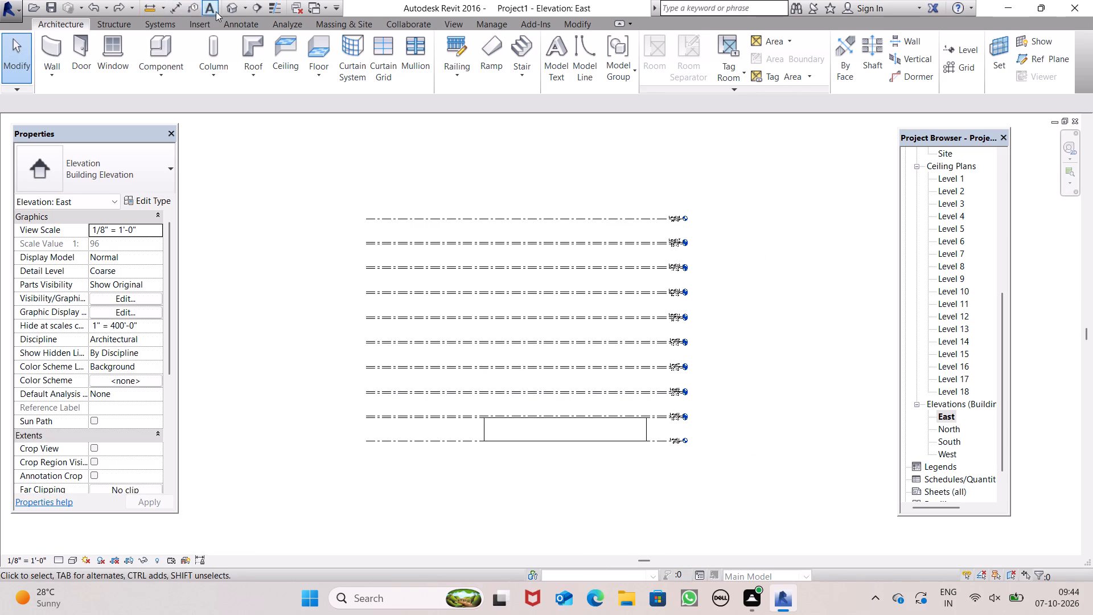
# In the Level 1 floor plan, delete the east exterior wall.
pyautogui.scroll(16, 948, 223)
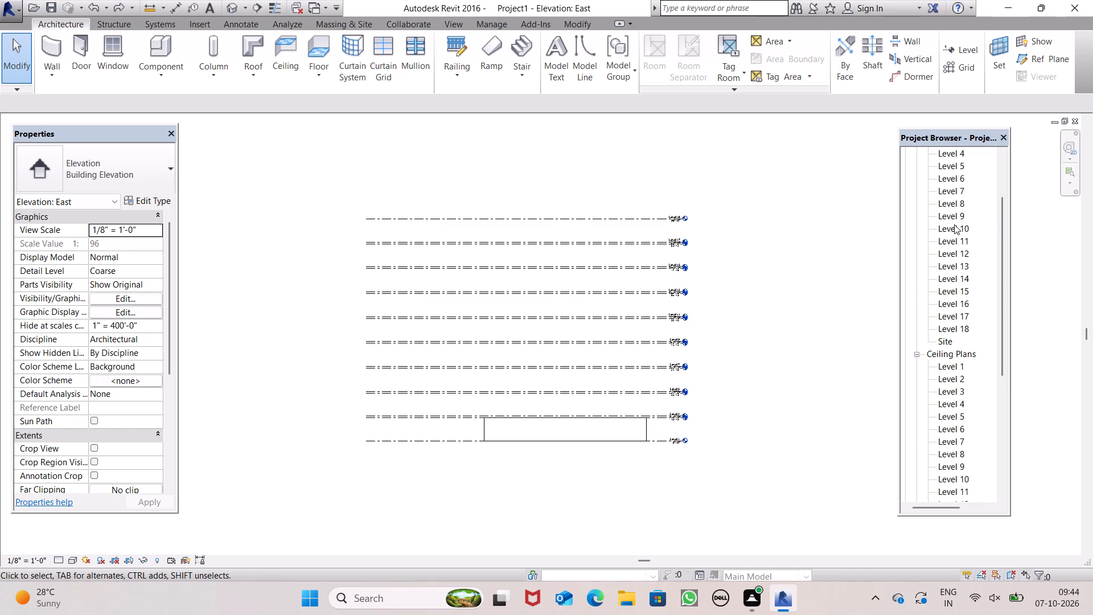
pyautogui.scroll(7, 955, 224)
pyautogui.doubleClick(942, 191)
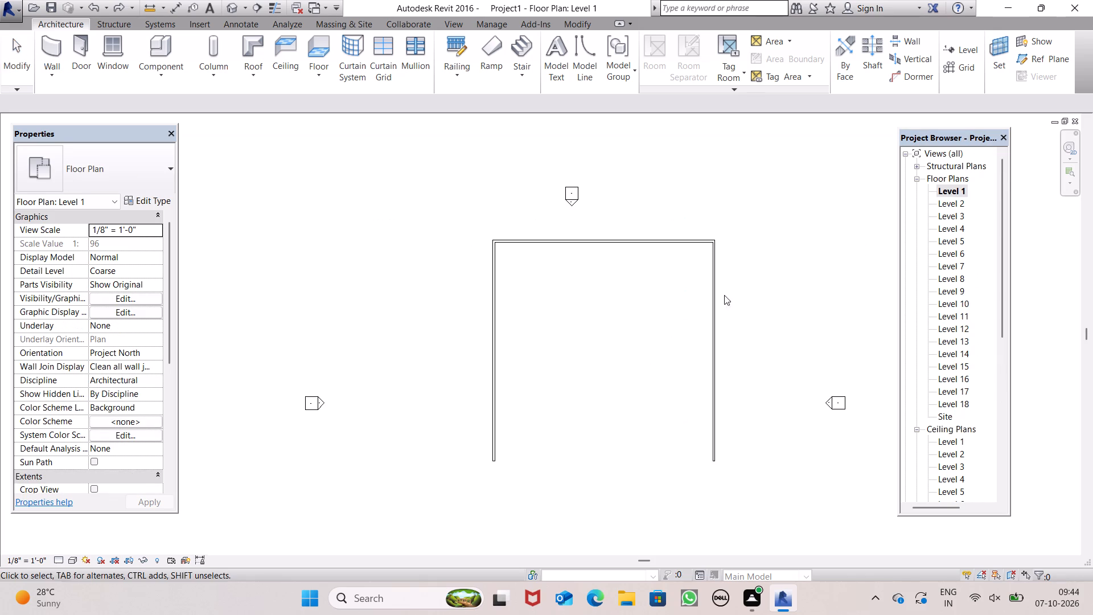
pyautogui.scroll(-4, 586, 280)
pyautogui.scroll(6, 669, 388)
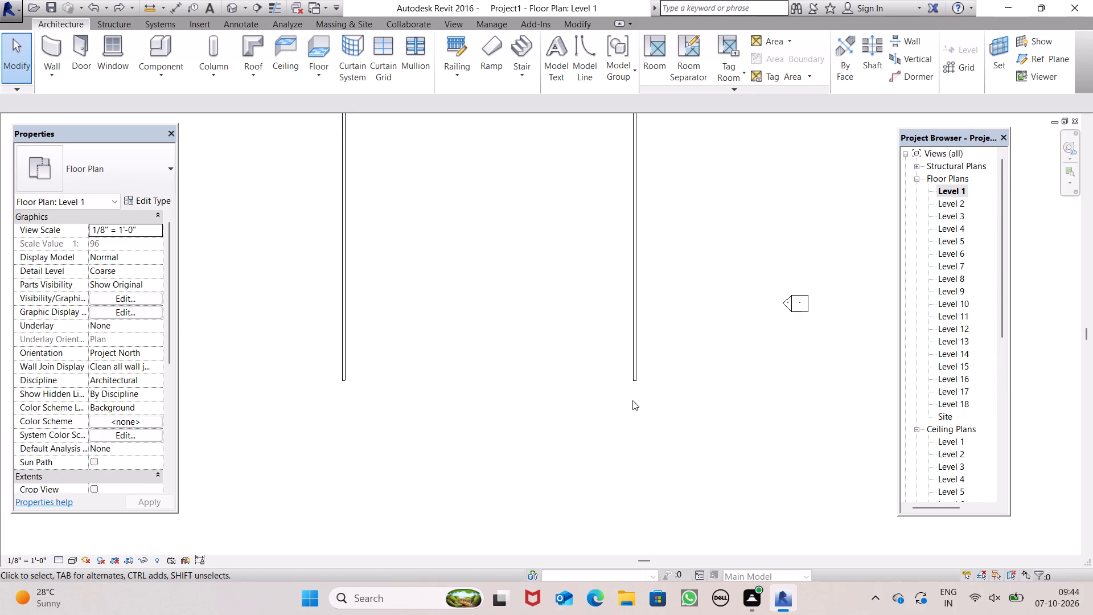
pyautogui.scroll(-5, 636, 415)
pyautogui.scroll(4, 640, 396)
pyautogui.click(635, 398)
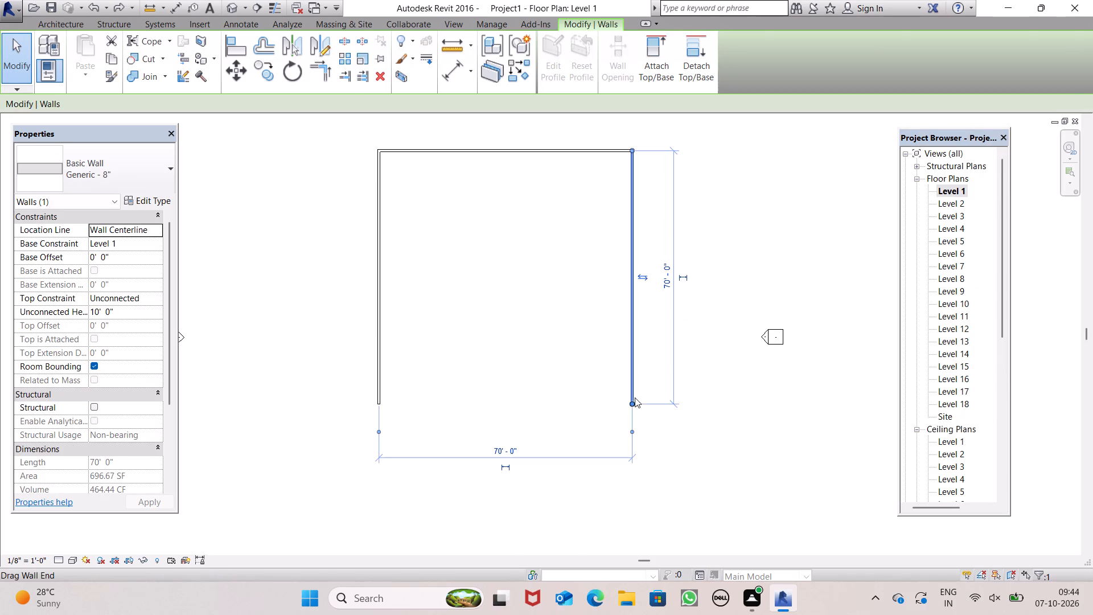
pyautogui.press('Delete')
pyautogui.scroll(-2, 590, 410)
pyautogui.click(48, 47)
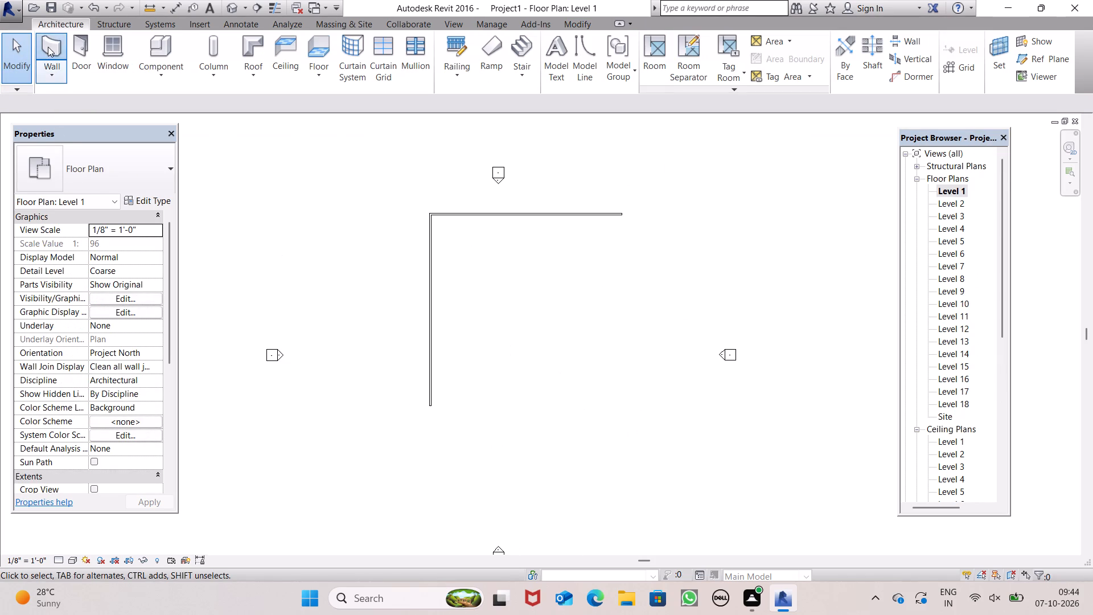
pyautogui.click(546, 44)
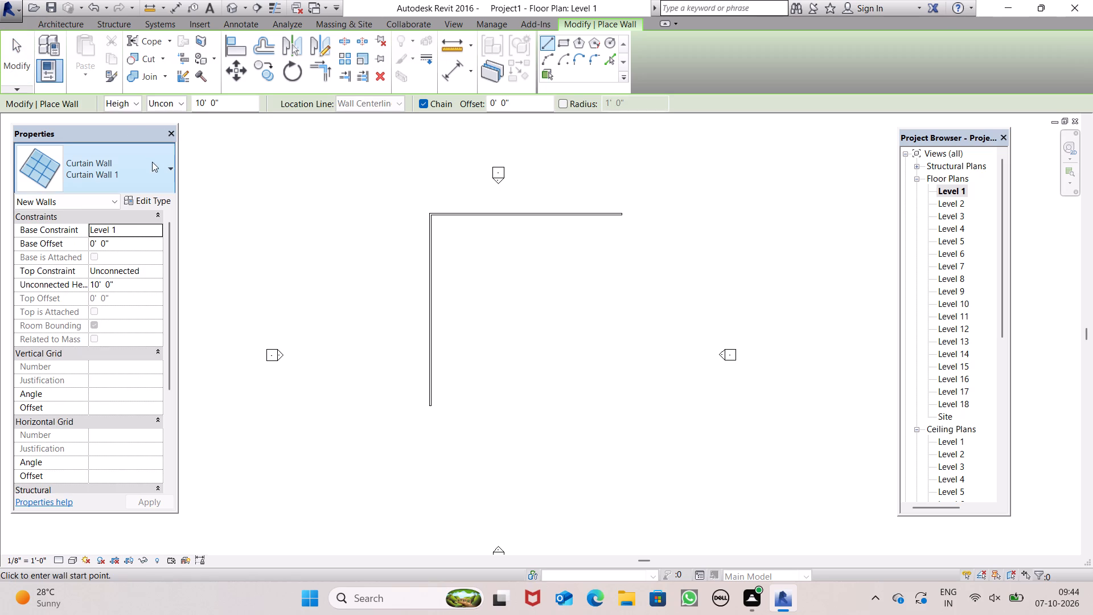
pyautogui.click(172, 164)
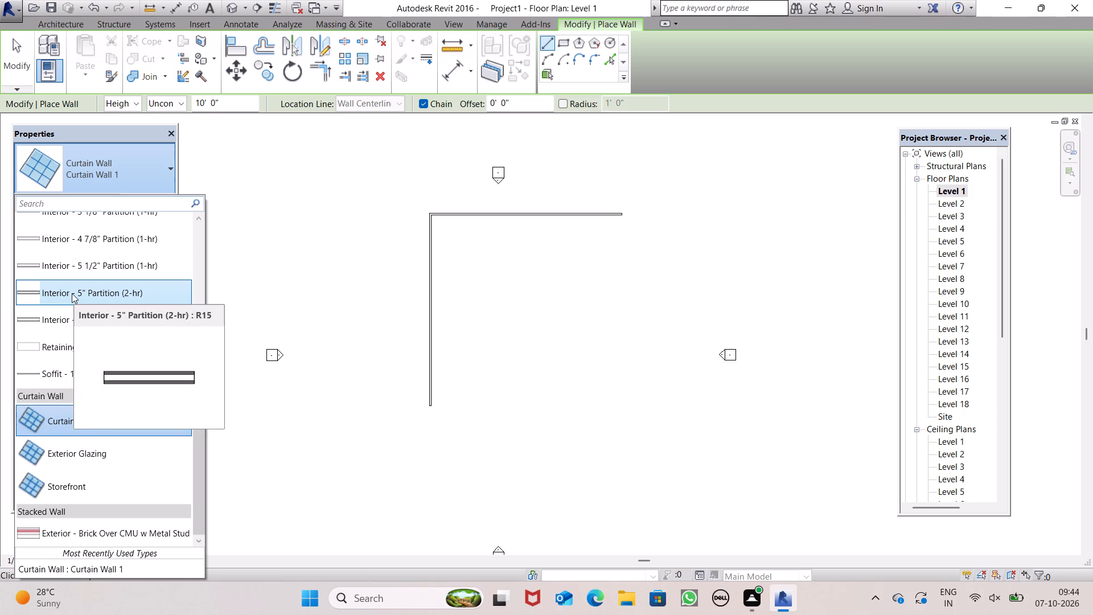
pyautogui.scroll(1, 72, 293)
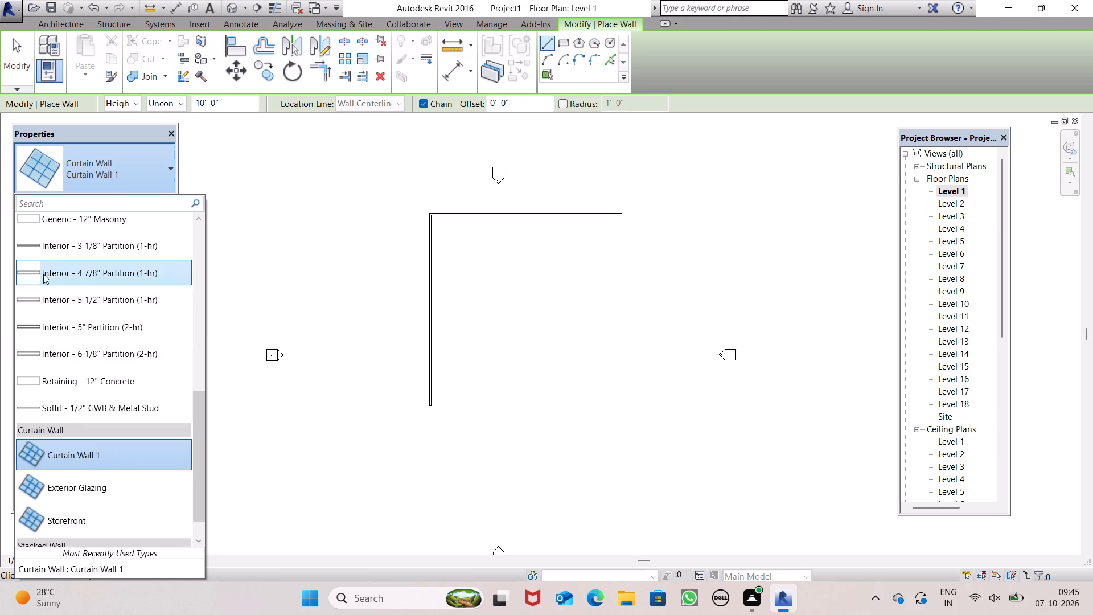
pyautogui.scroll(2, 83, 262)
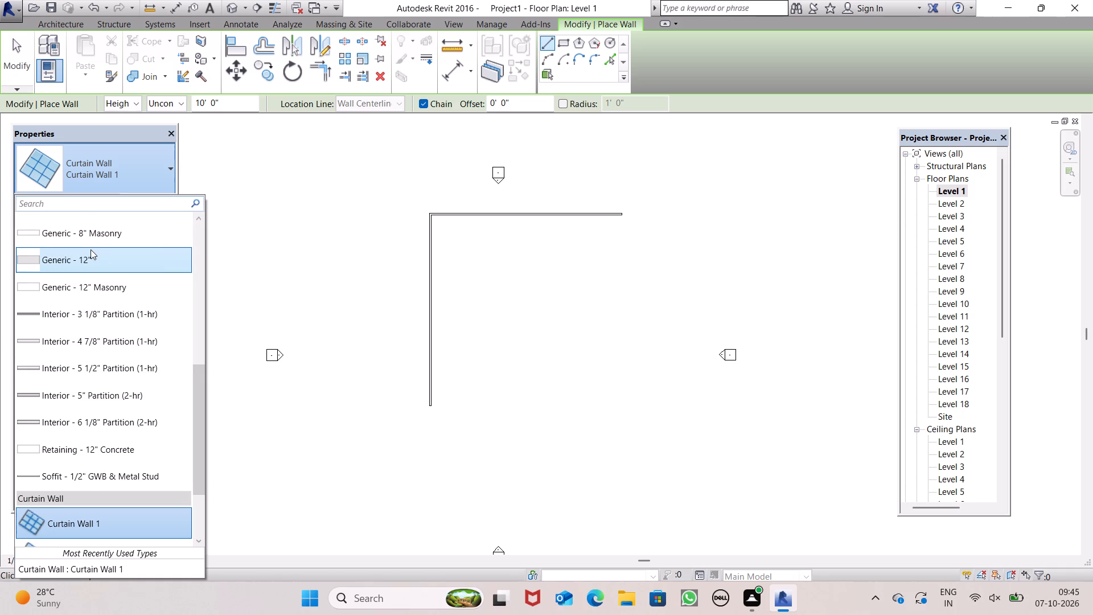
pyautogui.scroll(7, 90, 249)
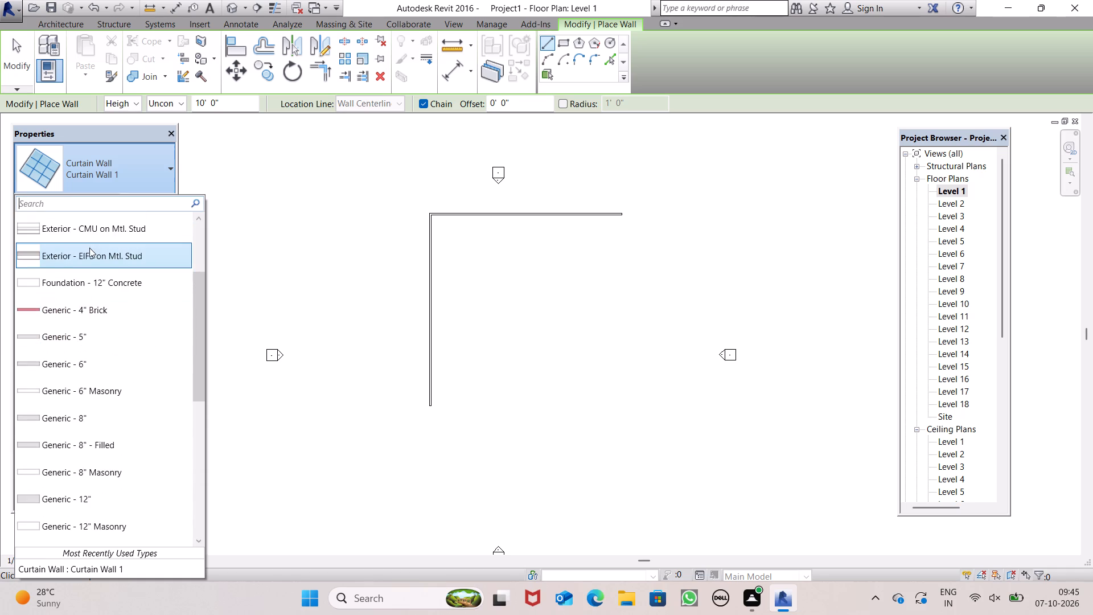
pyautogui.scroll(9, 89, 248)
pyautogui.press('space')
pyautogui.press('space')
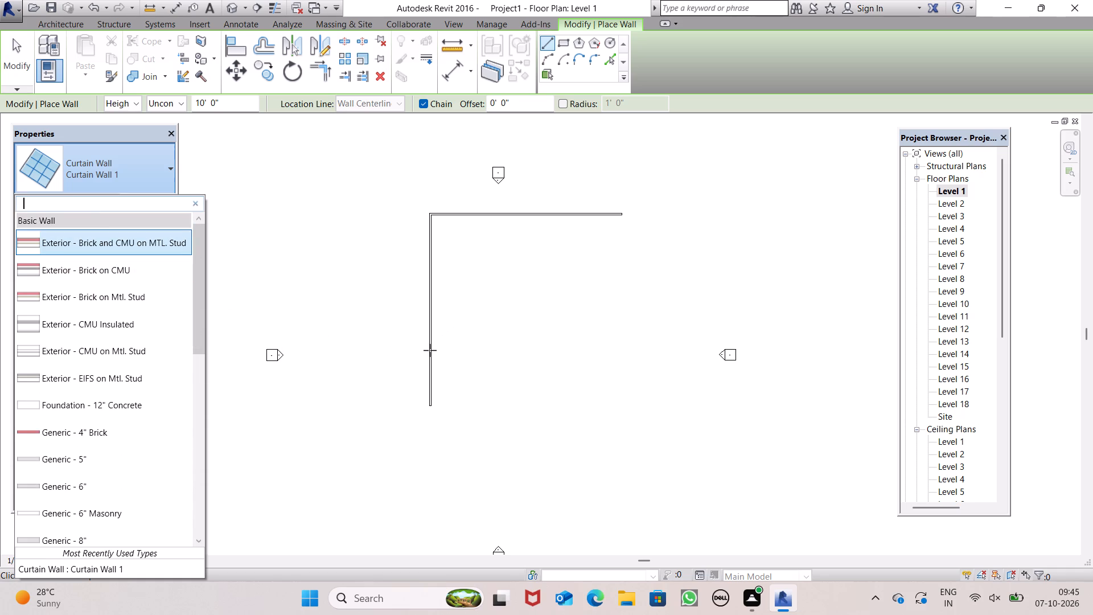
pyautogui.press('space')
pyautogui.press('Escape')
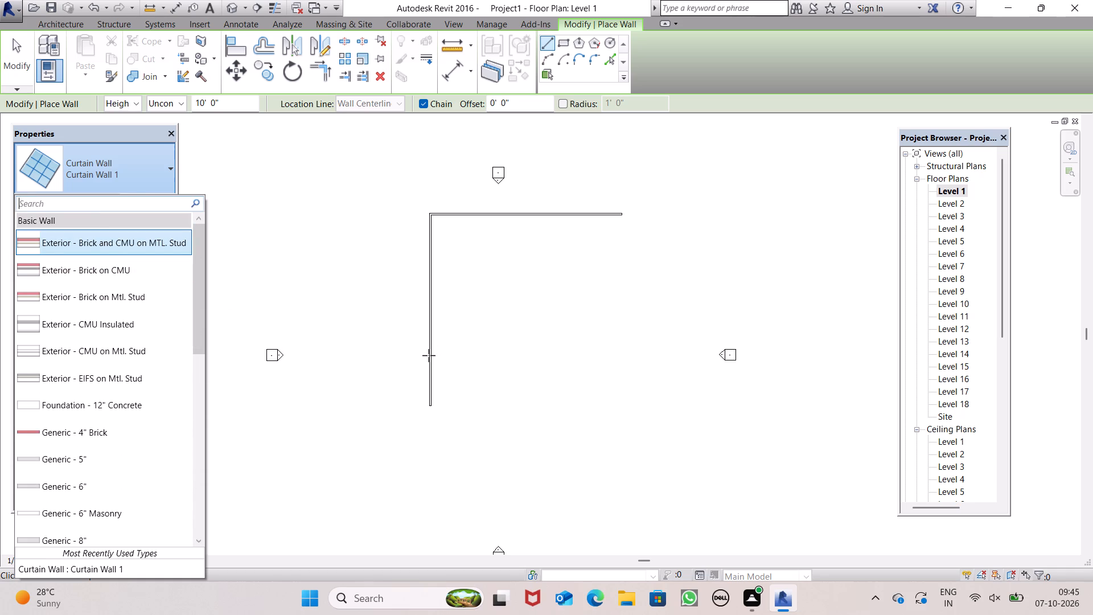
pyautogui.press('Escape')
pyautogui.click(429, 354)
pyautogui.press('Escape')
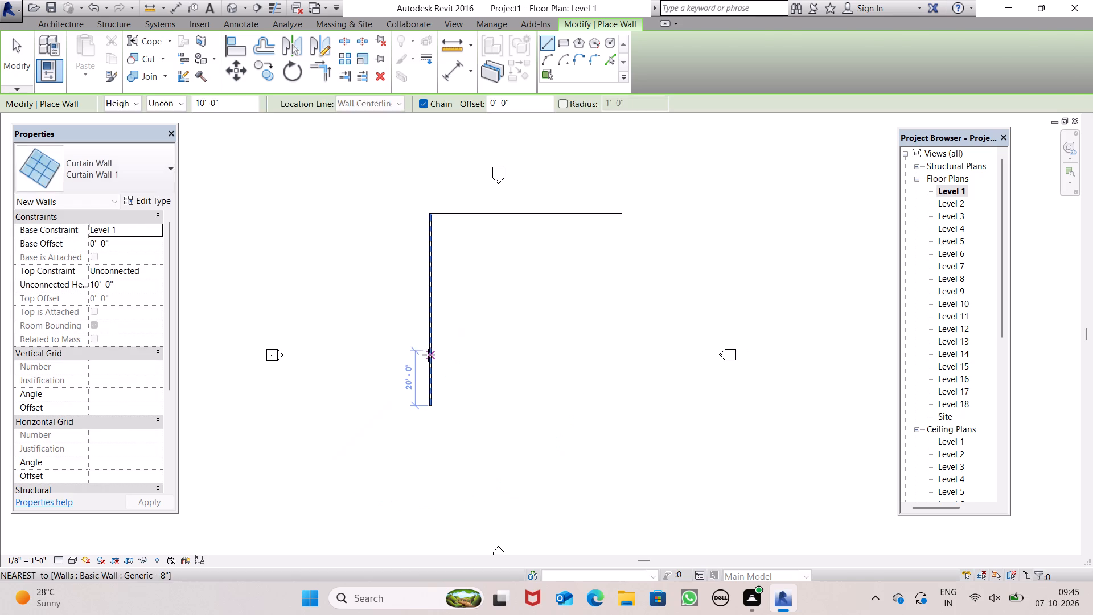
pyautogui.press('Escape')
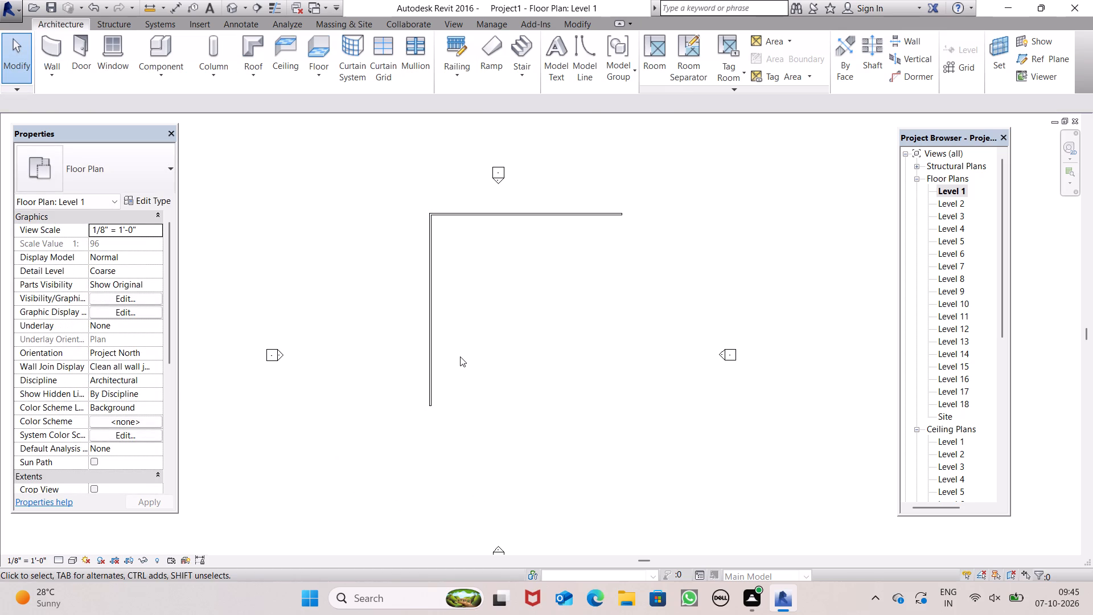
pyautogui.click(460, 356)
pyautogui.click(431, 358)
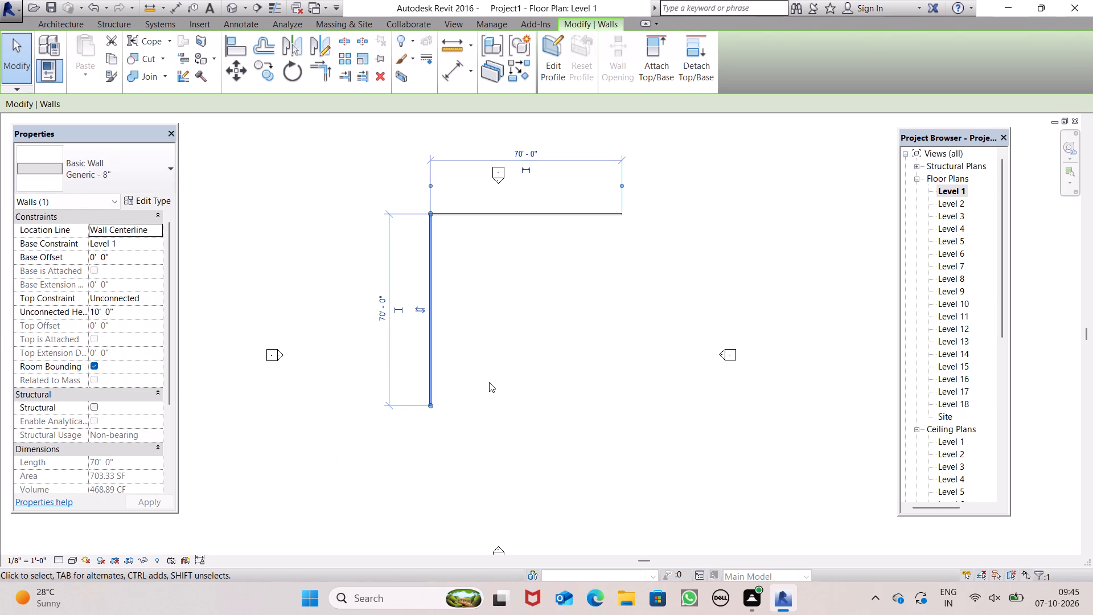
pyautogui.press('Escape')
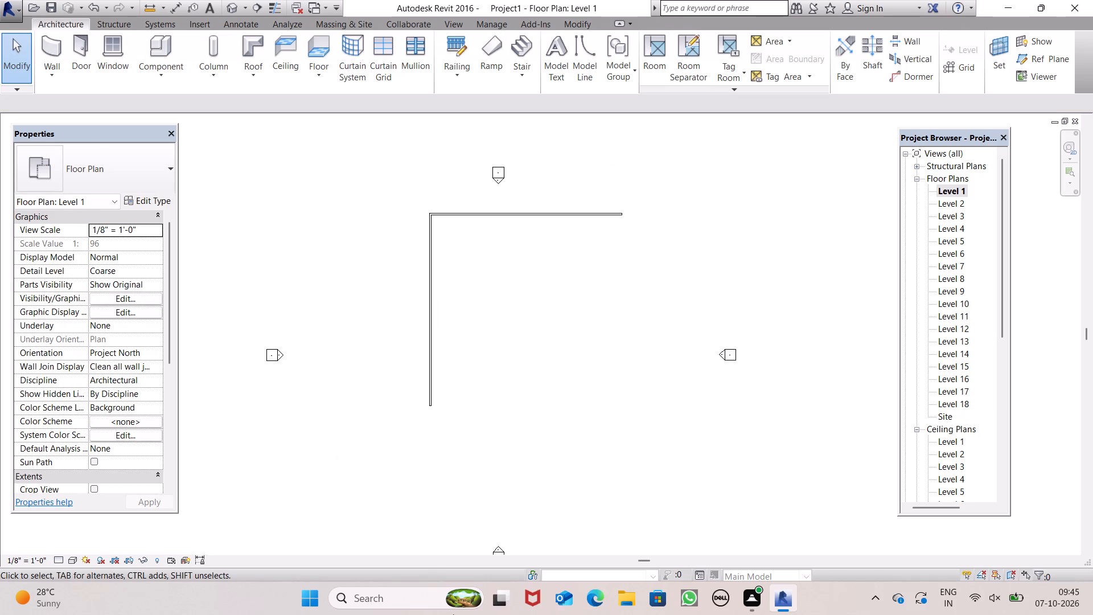
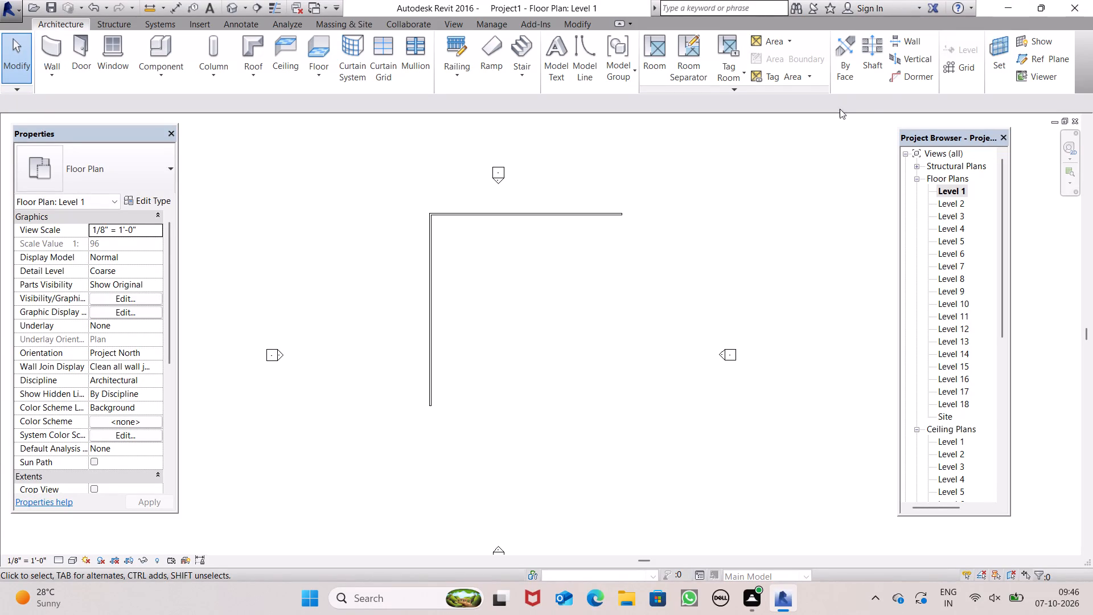
# Draw a 70' Generic - 8" wall running south from the north wall's east end to replace the east exterior wall.
pyautogui.click(54, 54)
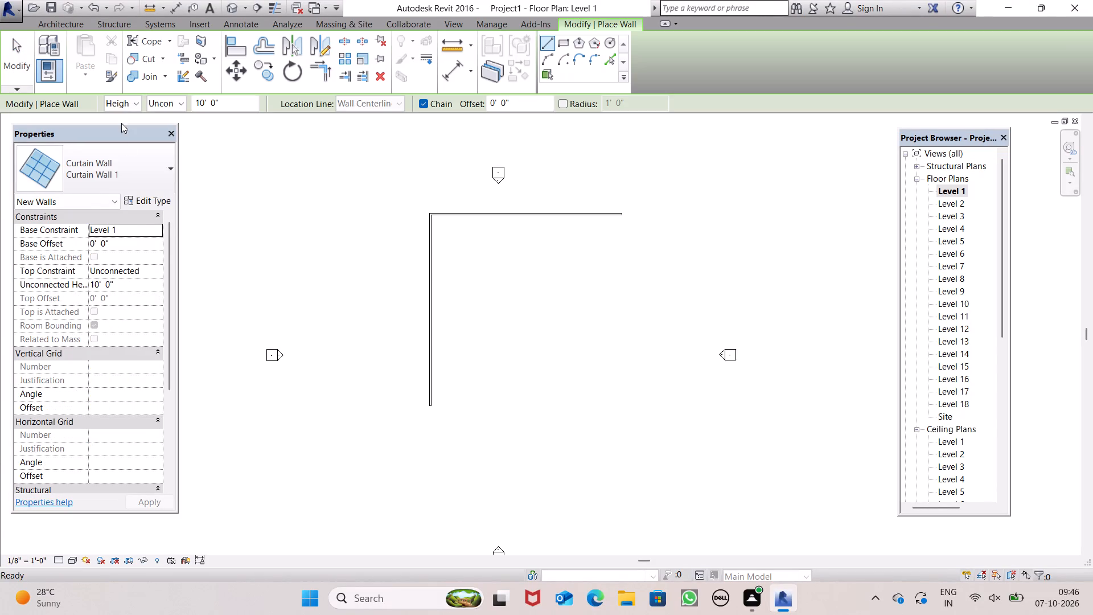
pyautogui.click(171, 163)
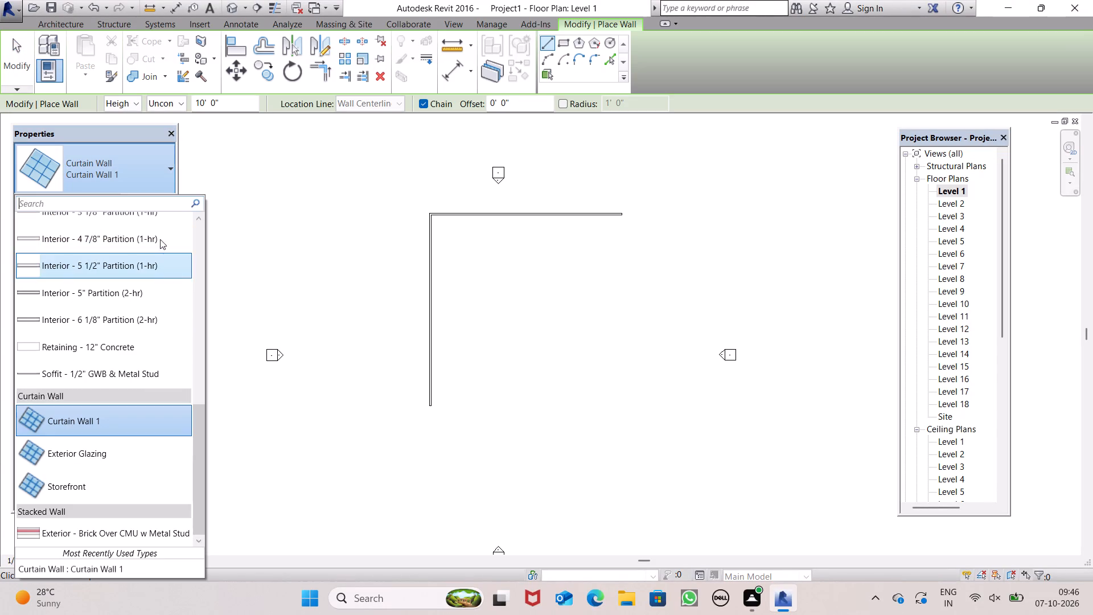
pyautogui.scroll(14, 157, 235)
pyautogui.scroll(7, 159, 256)
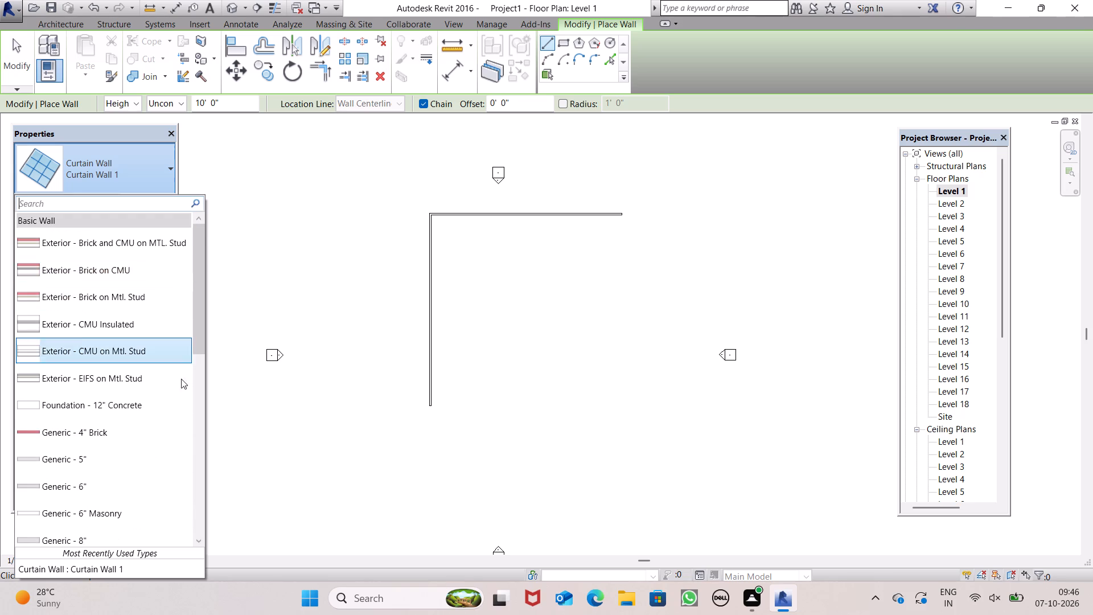
pyautogui.scroll(-1, 182, 405)
pyautogui.click(157, 497)
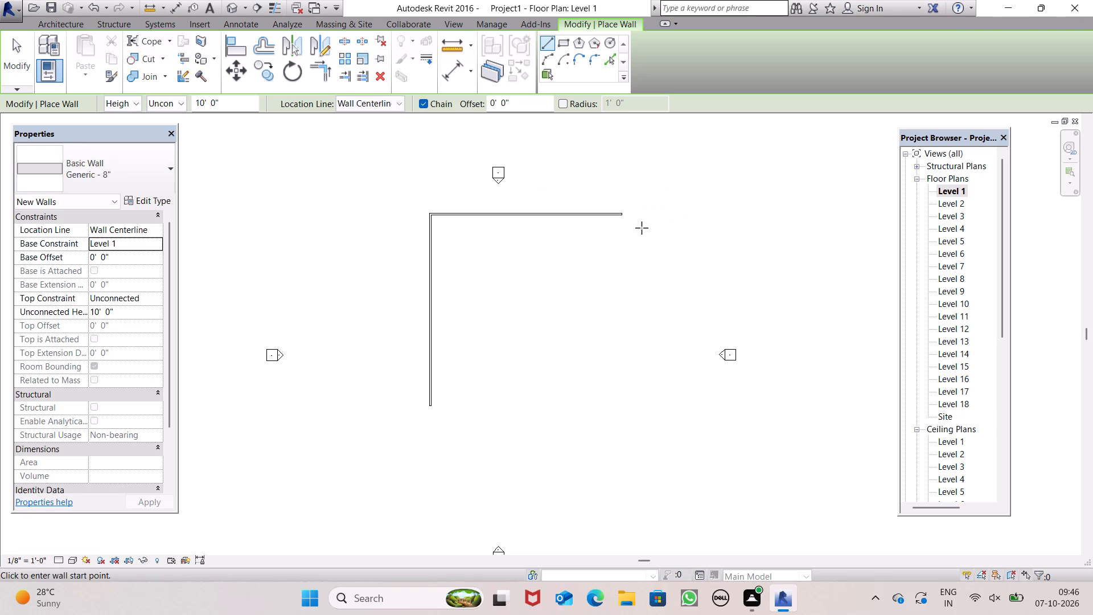
pyautogui.click(622, 219)
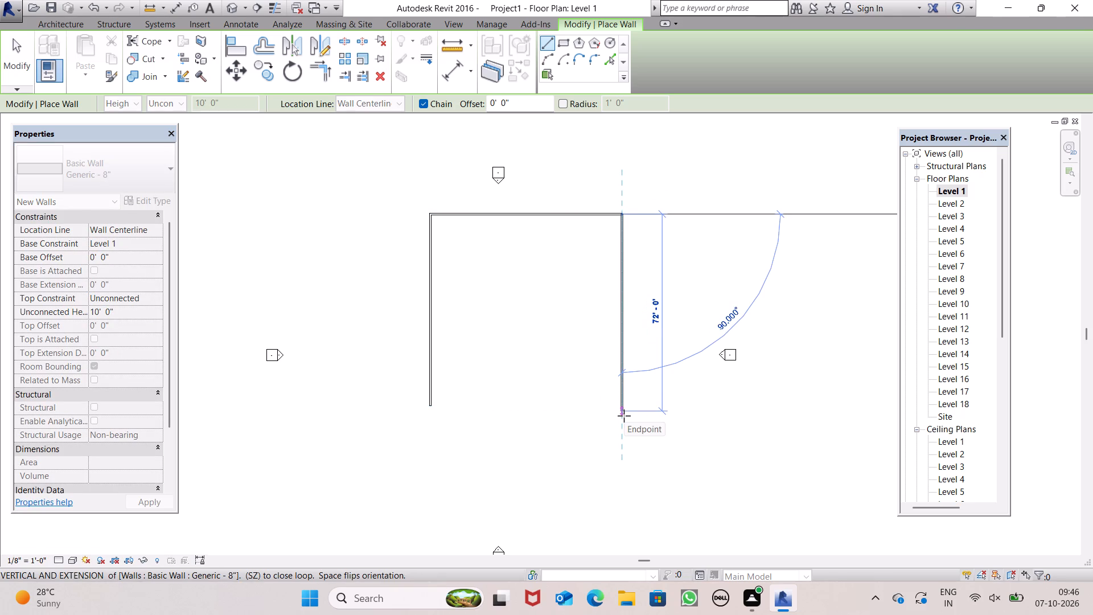
pyautogui.write("70'")
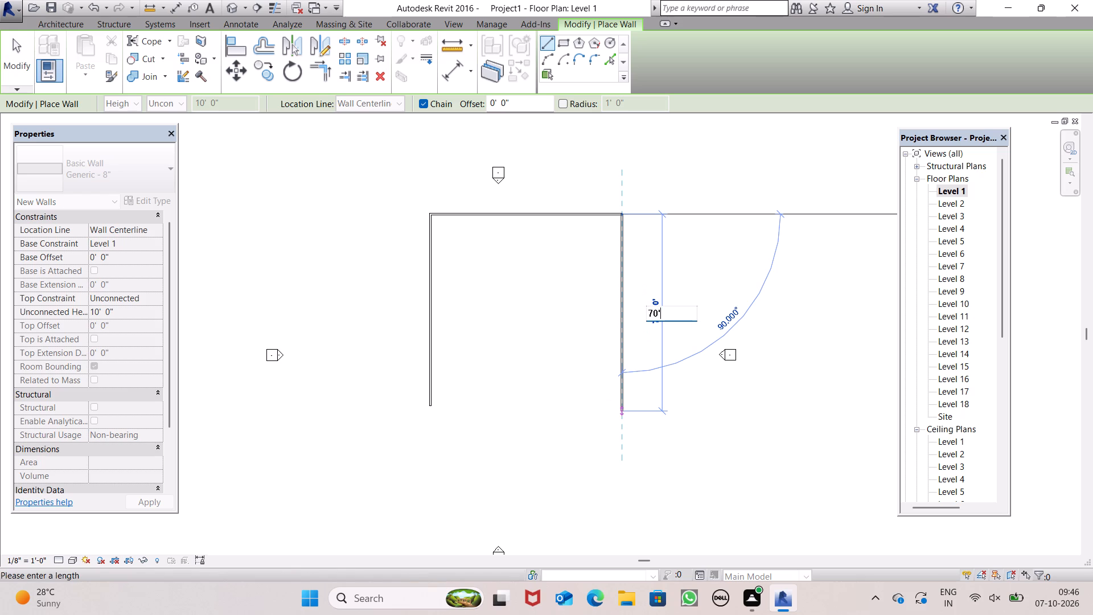
pyautogui.press('Return')
pyautogui.press('space')
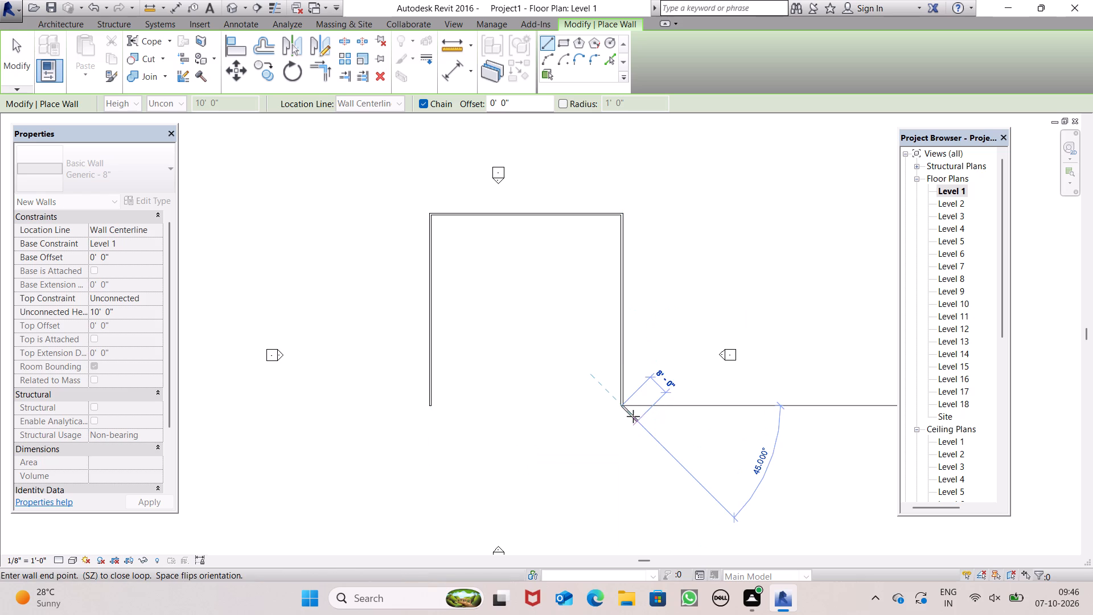
pyautogui.press('Escape')
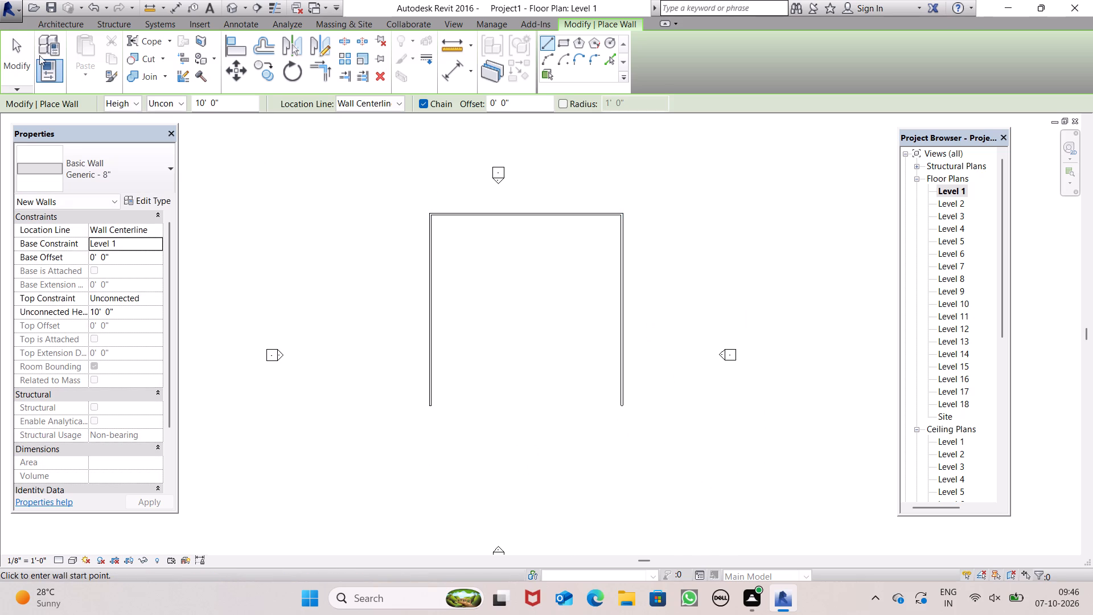
# Close the south side with a Curtain Wall 1 drawn between the south ends of the west and east walls.
pyautogui.click(169, 178)
pyautogui.scroll(-3, 158, 413)
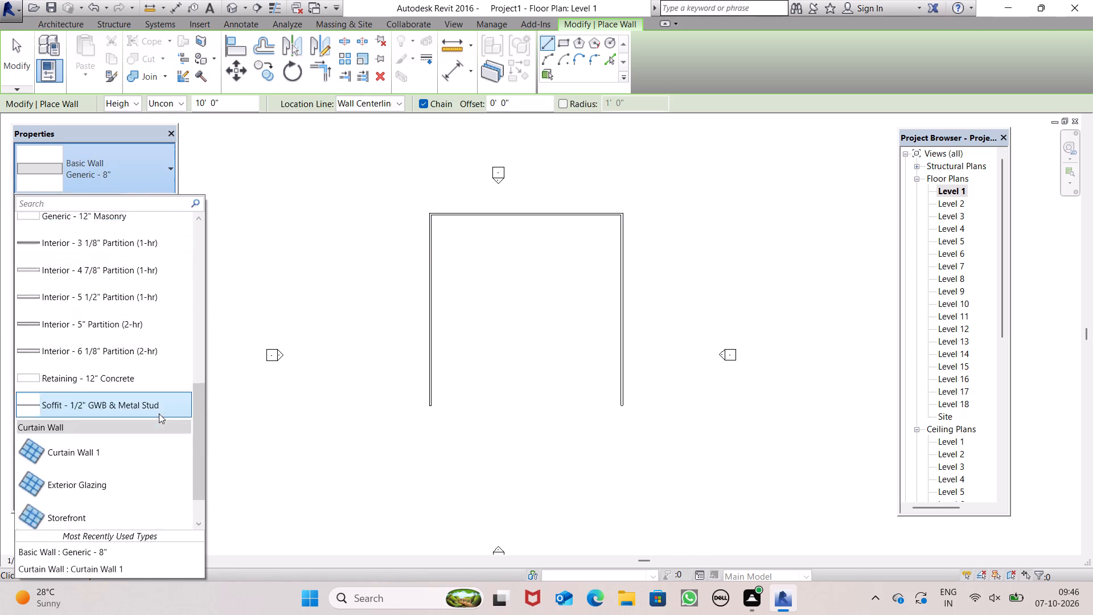
pyautogui.scroll(-7, 159, 413)
pyautogui.click(148, 410)
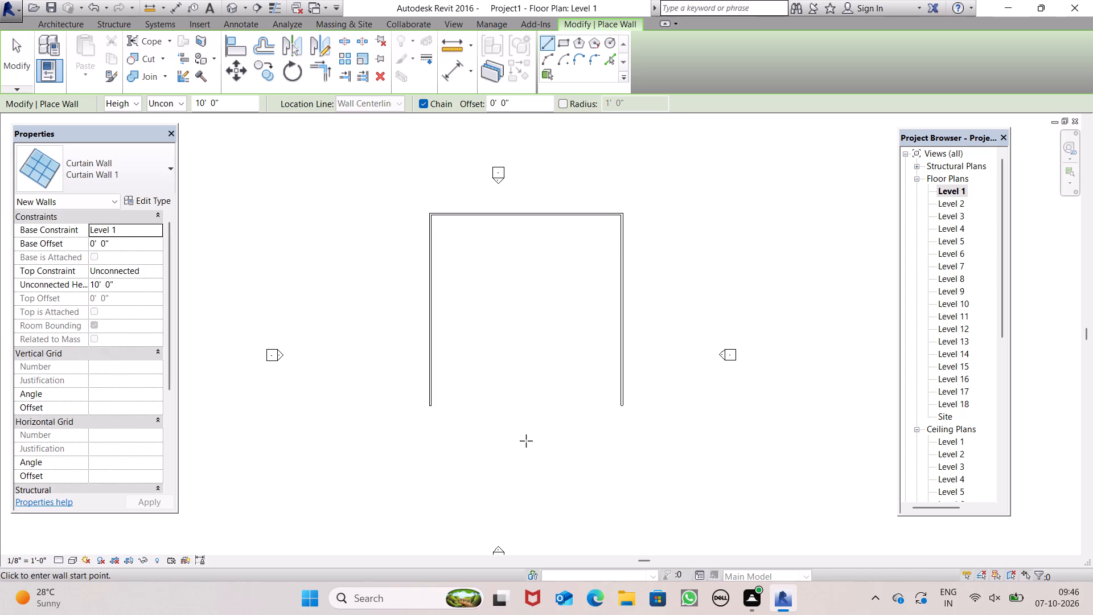
pyautogui.scroll(3, 525, 442)
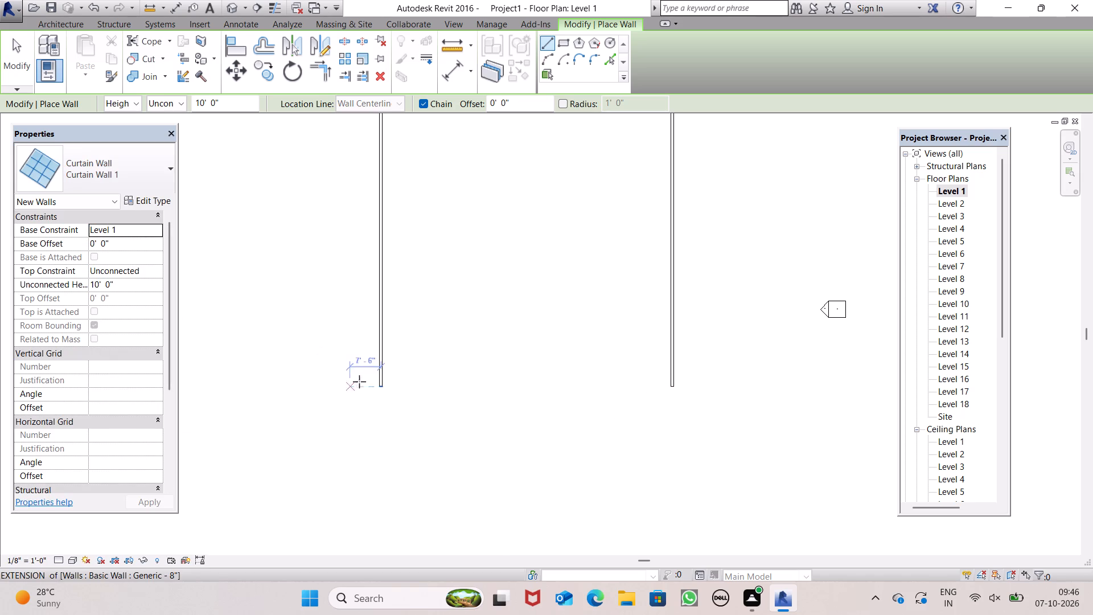
pyautogui.click(379, 388)
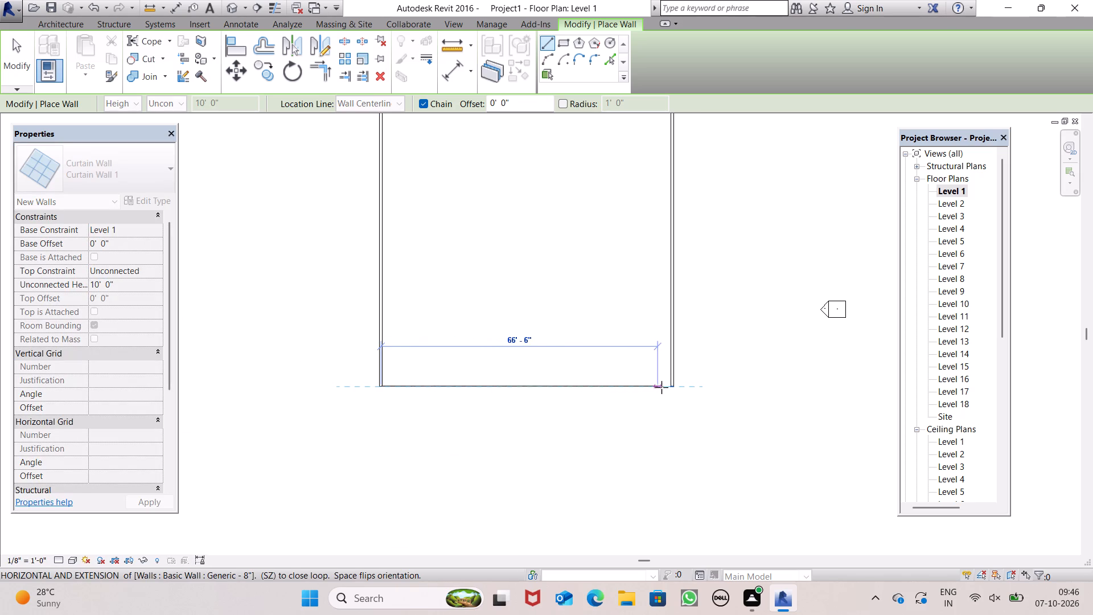
pyautogui.scroll(7, 666, 388)
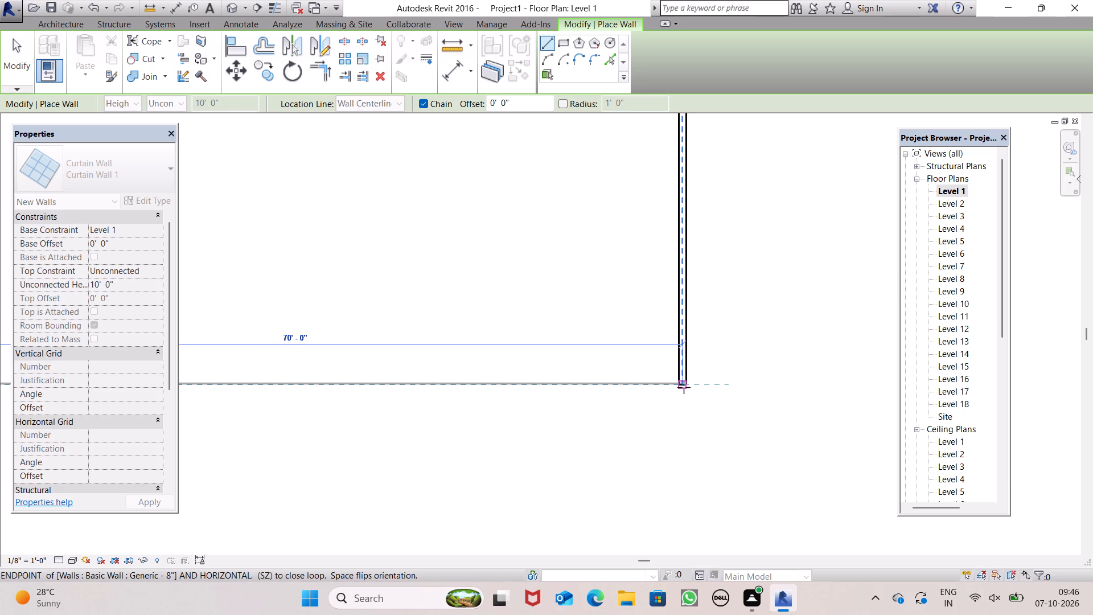
pyautogui.scroll(8, 682, 387)
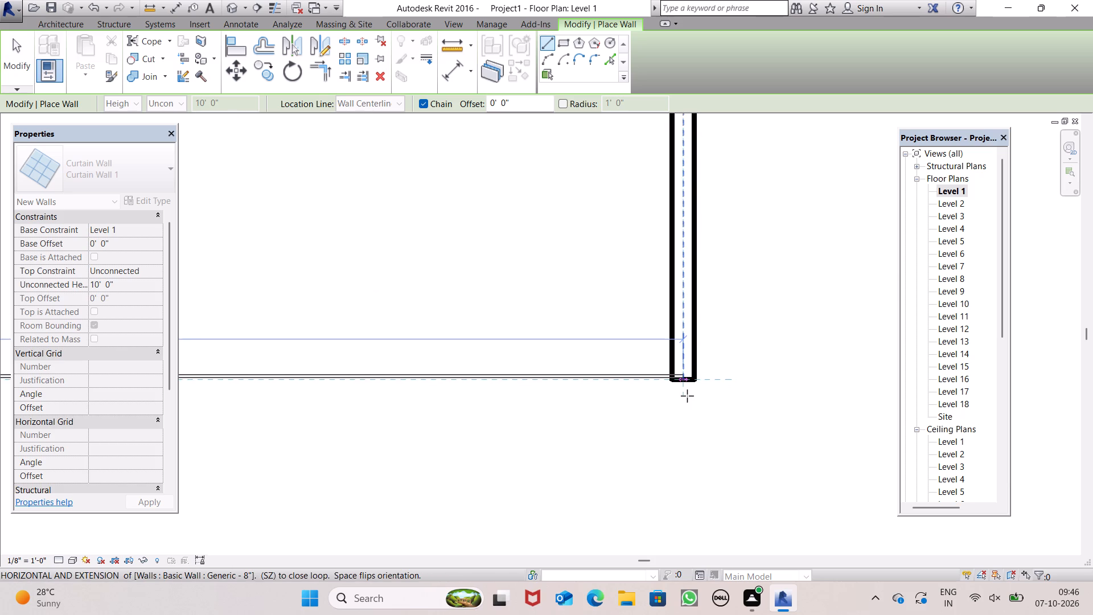
pyautogui.click(673, 397)
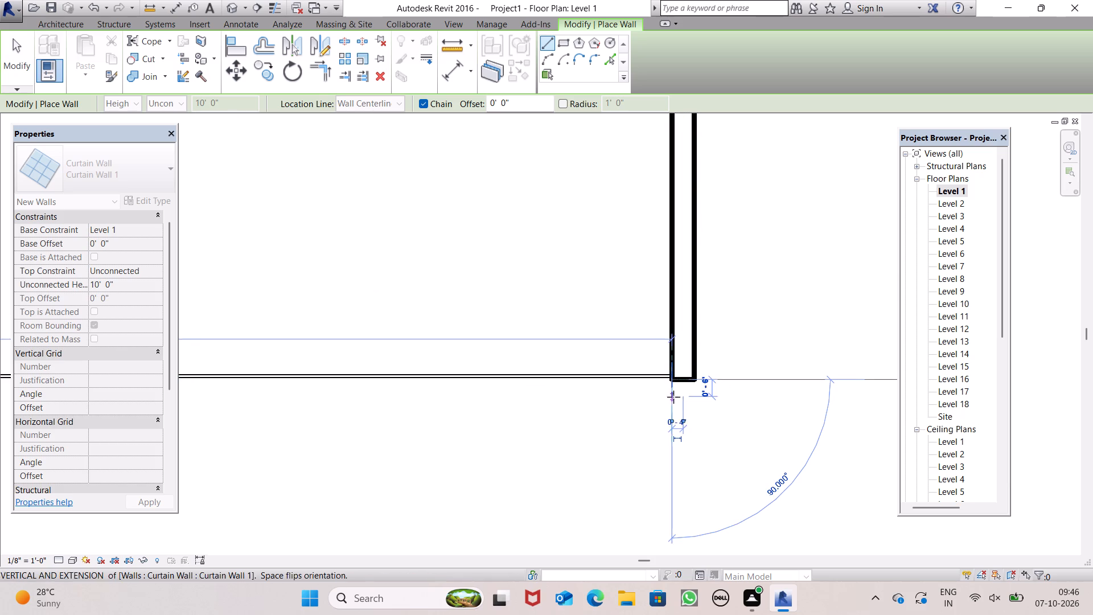
pyautogui.press('Escape')
pyautogui.scroll(-2, 654, 384)
pyautogui.scroll(1, 654, 384)
pyautogui.scroll(-3, 654, 384)
pyautogui.press('space')
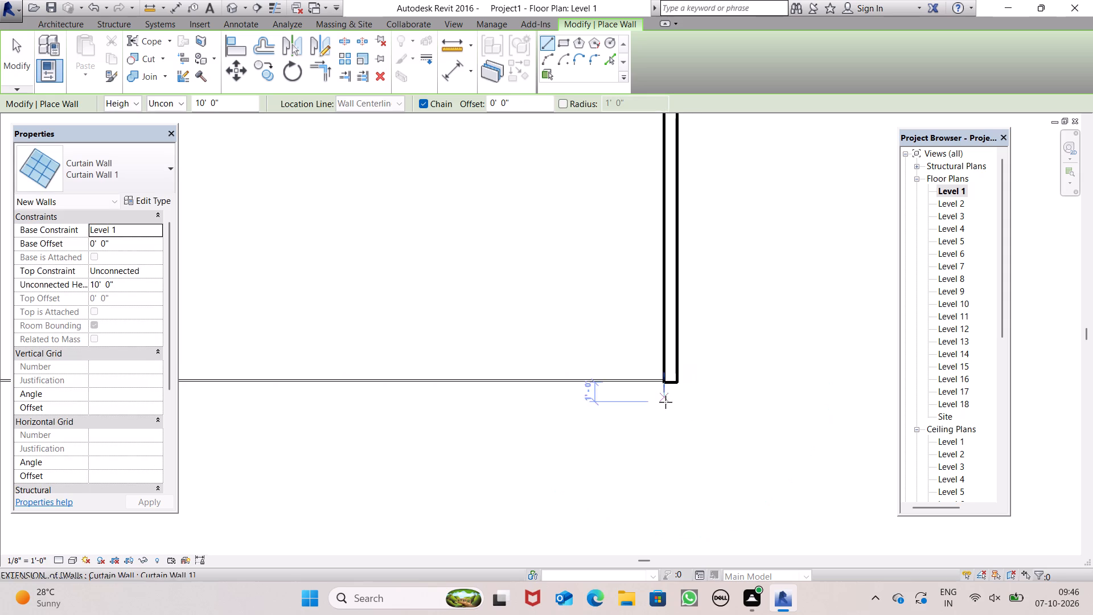
pyautogui.press('space')
pyautogui.press('space')
pyautogui.press('space')
pyautogui.scroll(-3, 679, 454)
pyautogui.scroll(-7, 578, 449)
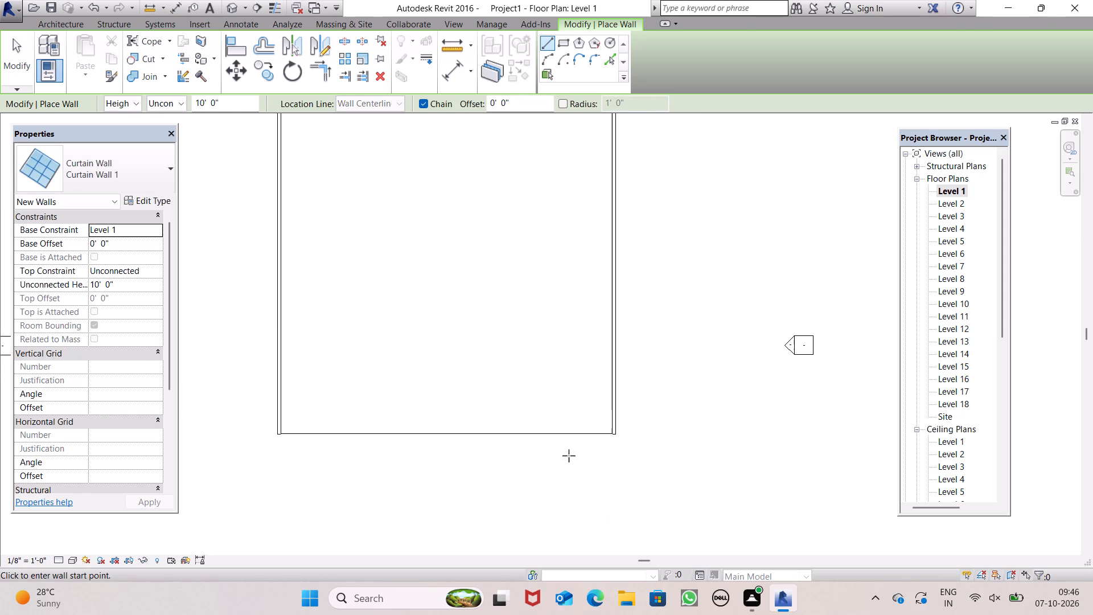
pyautogui.scroll(-5, 430, 407)
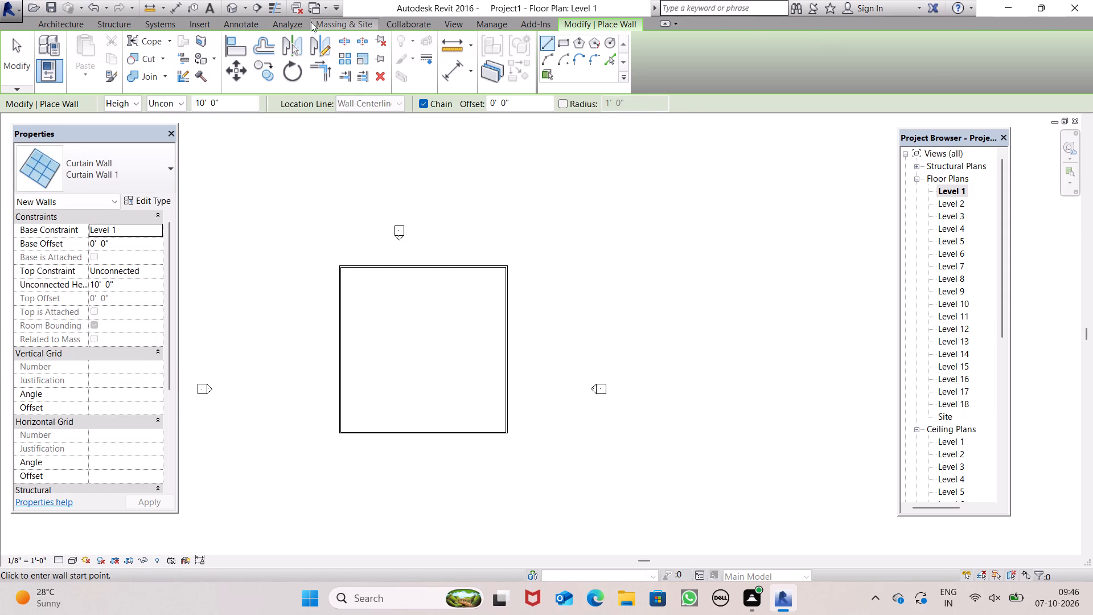
# In the East elevation, raise the top of the east exterior wall to Level 18, giving a height of 96' 0".
pyautogui.click(231, 4)
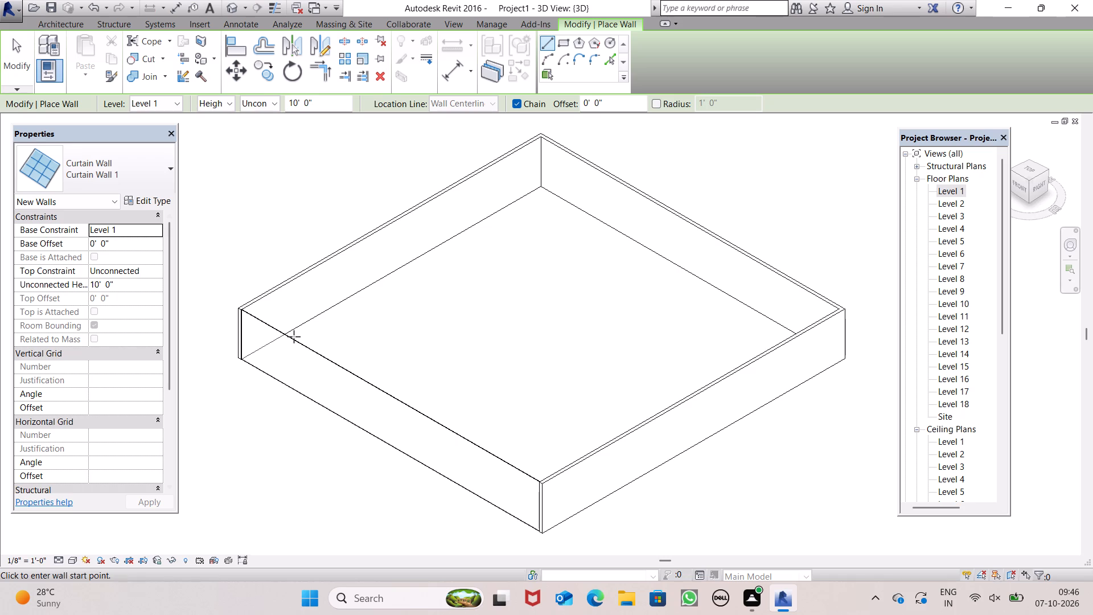
pyautogui.scroll(-3, 427, 417)
pyautogui.scroll(-5, 971, 375)
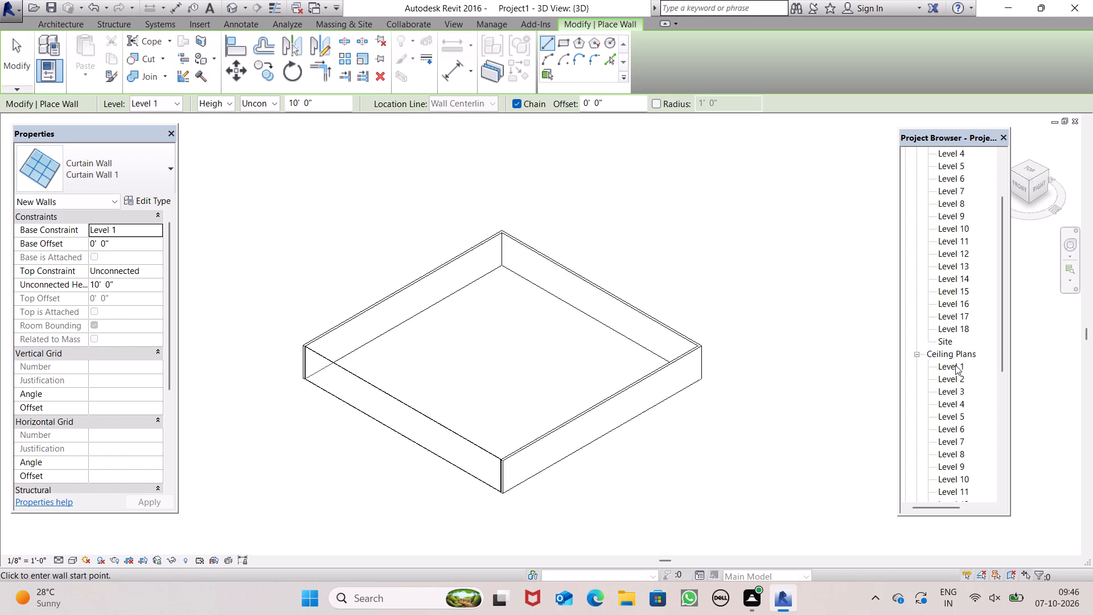
pyautogui.scroll(-19, 955, 365)
pyautogui.click(944, 426)
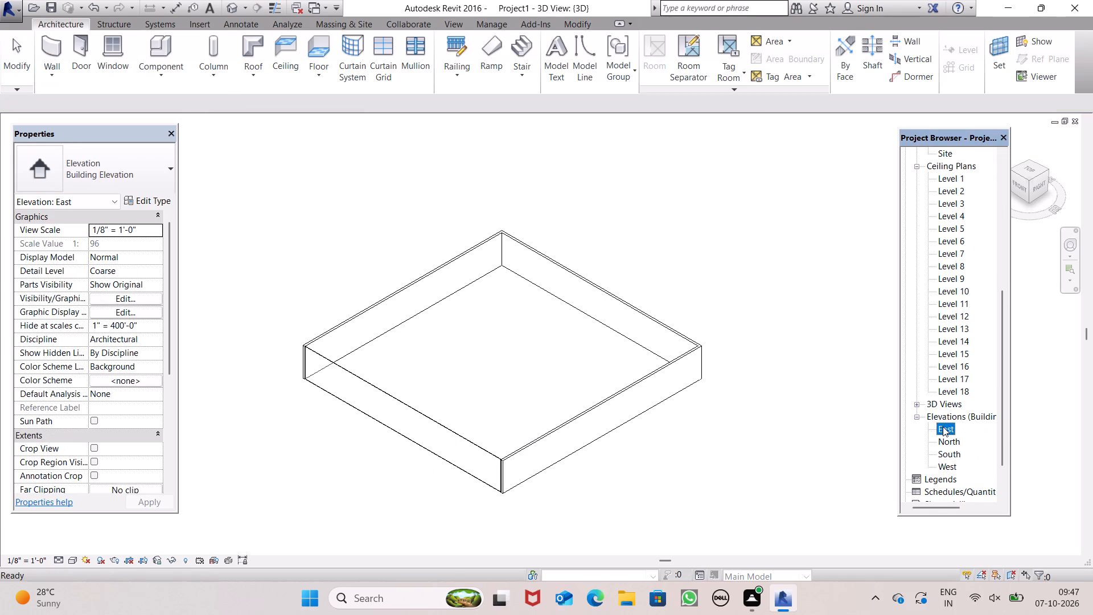
pyautogui.click(943, 427)
pyautogui.scroll(3, 645, 413)
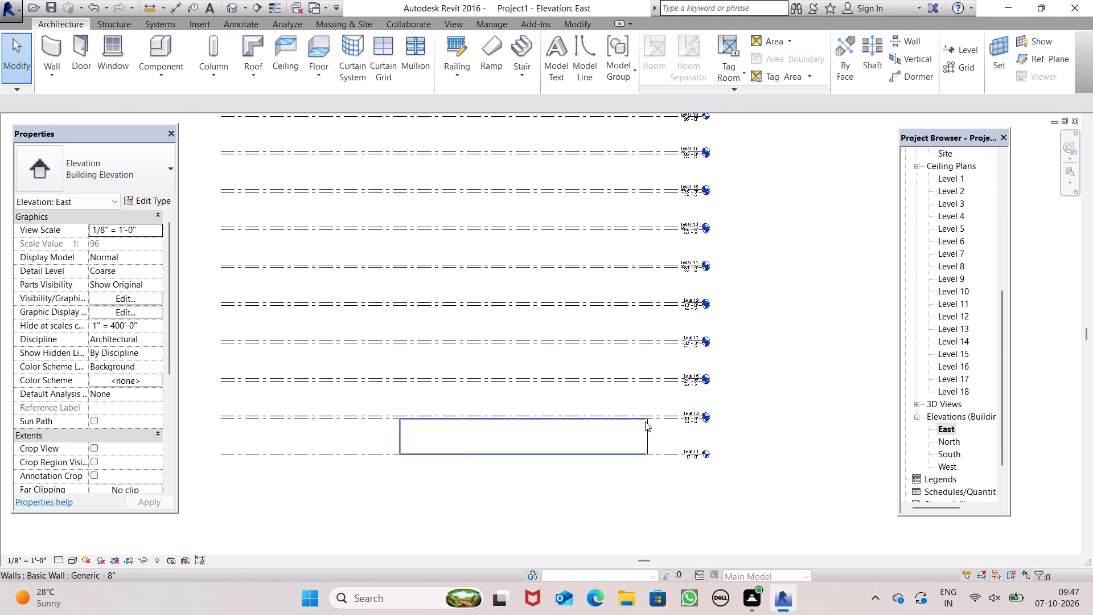
pyautogui.scroll(2, 645, 421)
pyautogui.click(520, 417)
pyautogui.scroll(-3, 526, 429)
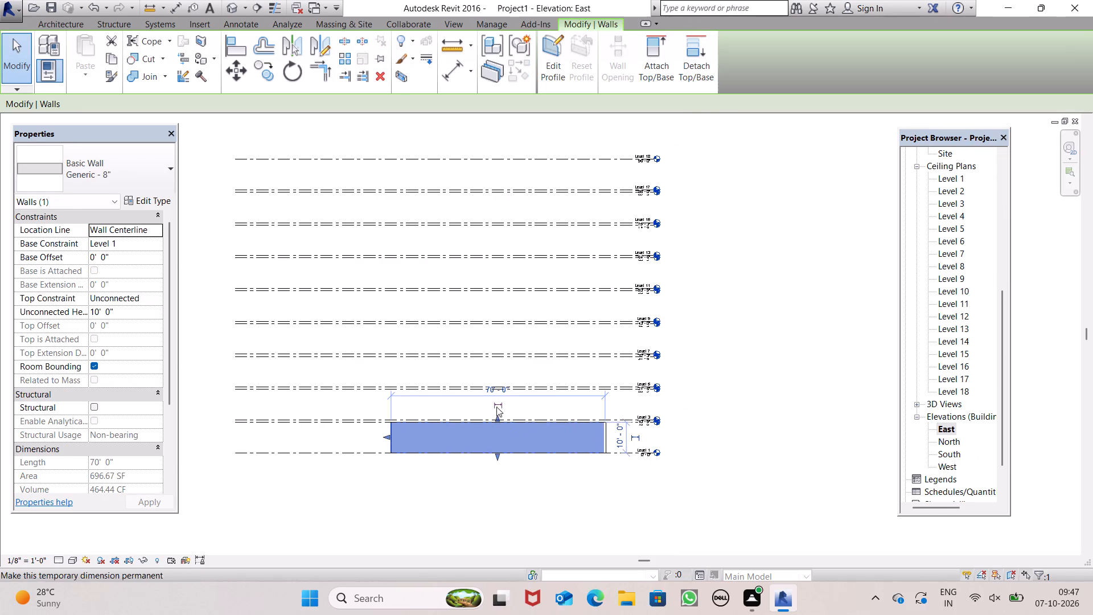
pyautogui.moveTo(498, 419); pyautogui.dragTo(510, 246)
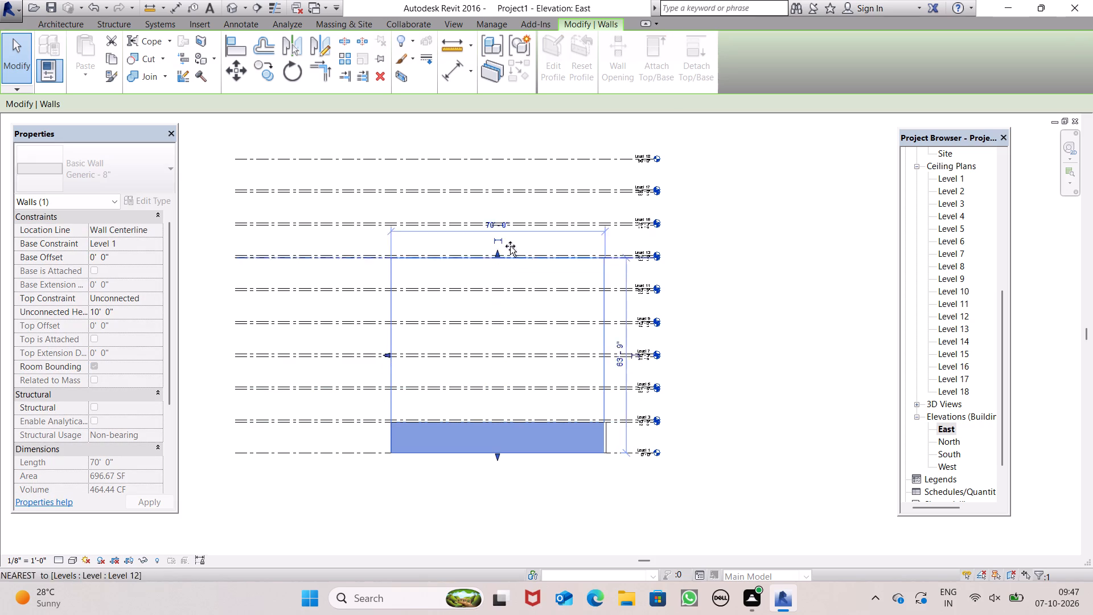
pyautogui.moveTo(510, 246); pyautogui.dragTo(535, 163)
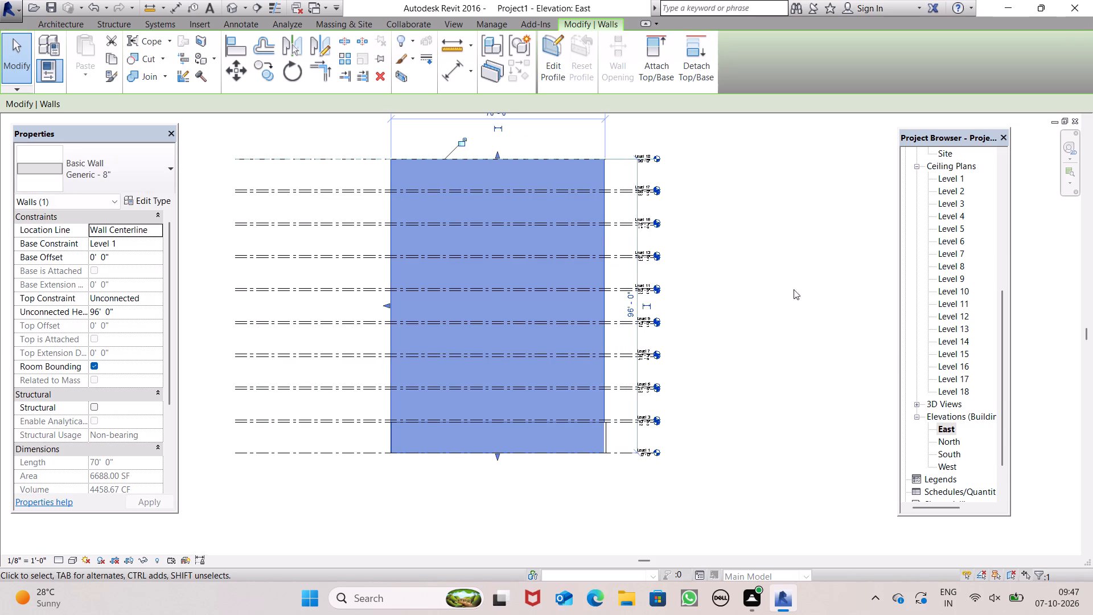
pyautogui.press('space')
pyautogui.click(787, 307)
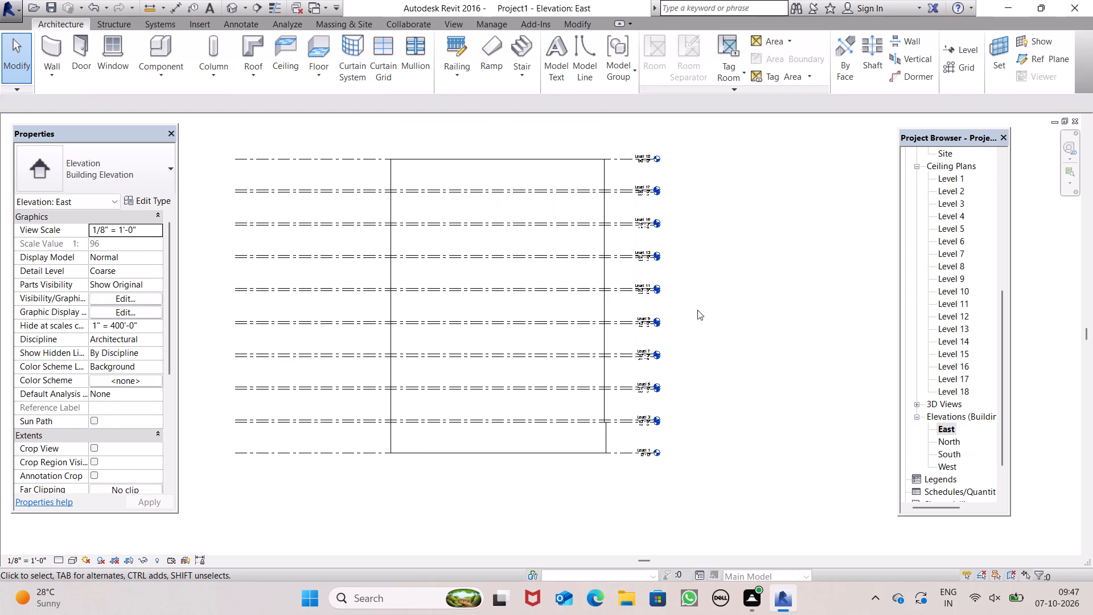
# Examine the raised east wall and its junctions with the lower exterior walls from several directions in the 3D view.
pyautogui.scroll(-2, 678, 345)
pyautogui.click(237, 12)
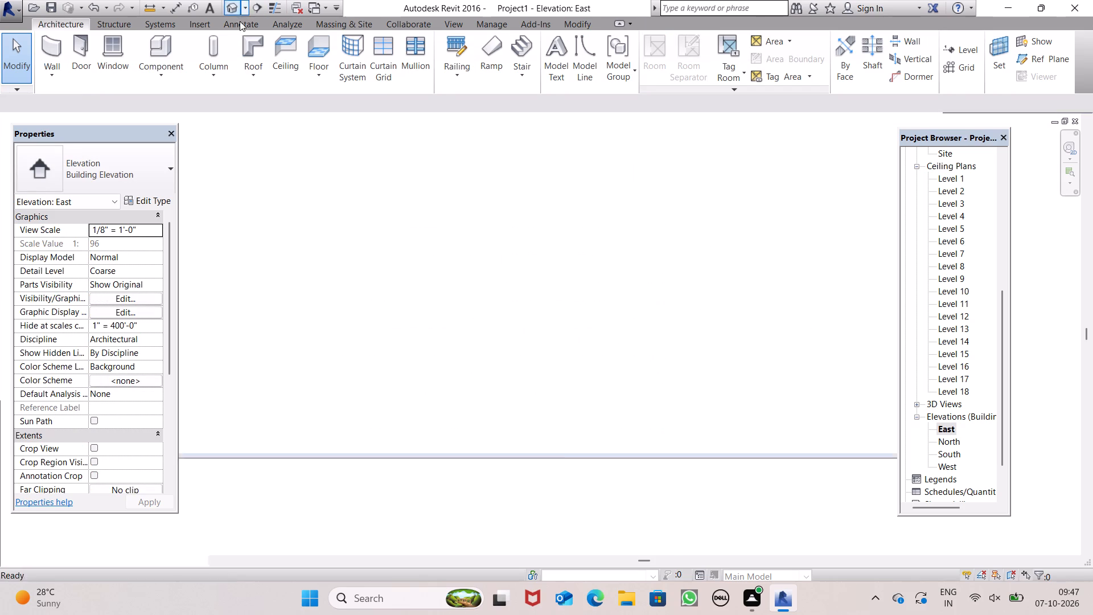
pyautogui.scroll(-1, 609, 402)
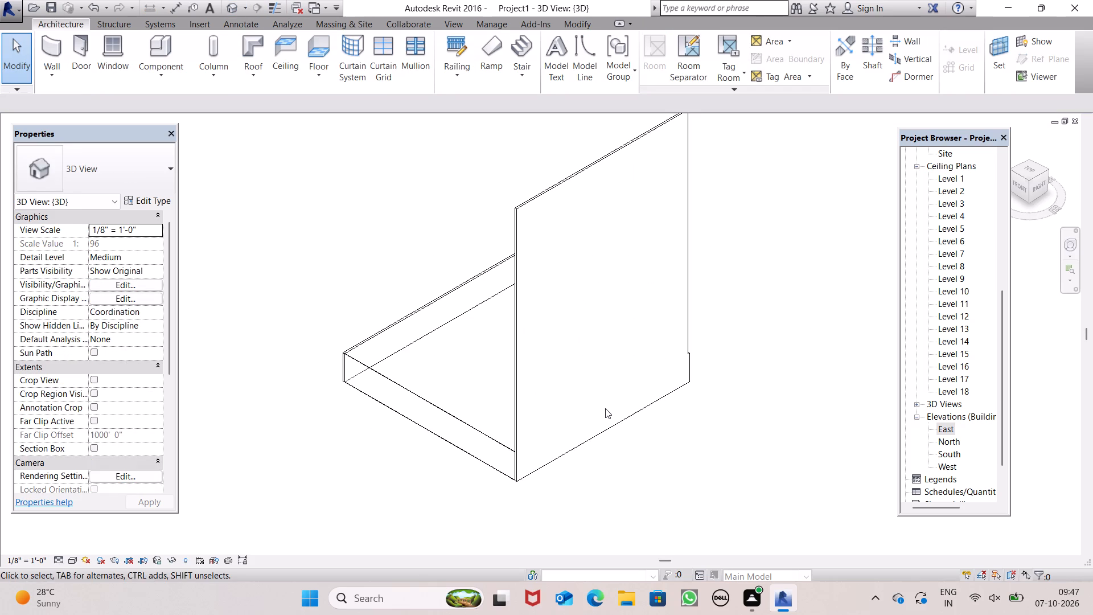
pyautogui.middleClick(608, 423)
pyautogui.scroll(1, 701, 440)
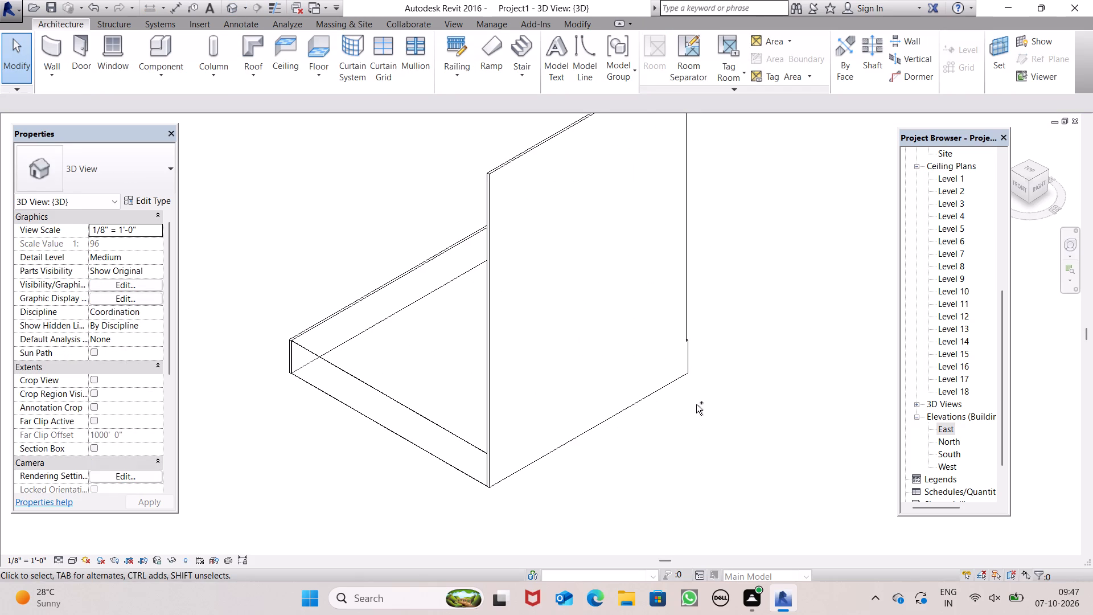
pyautogui.hotkey('ctrl', 'z')
pyautogui.scroll(-1, 709, 433)
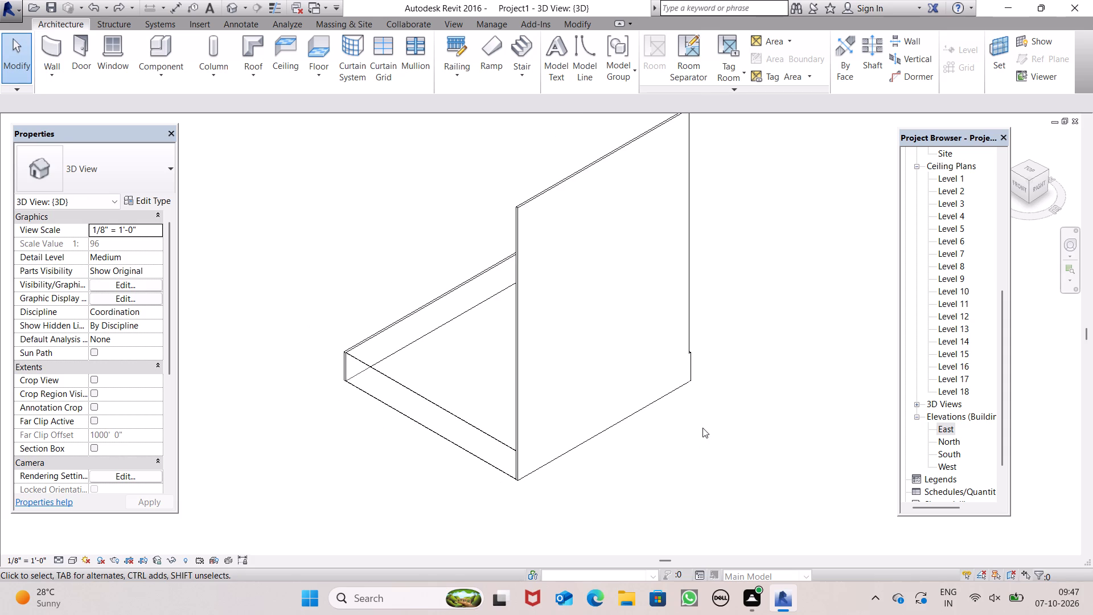
pyautogui.scroll(-4, 702, 430)
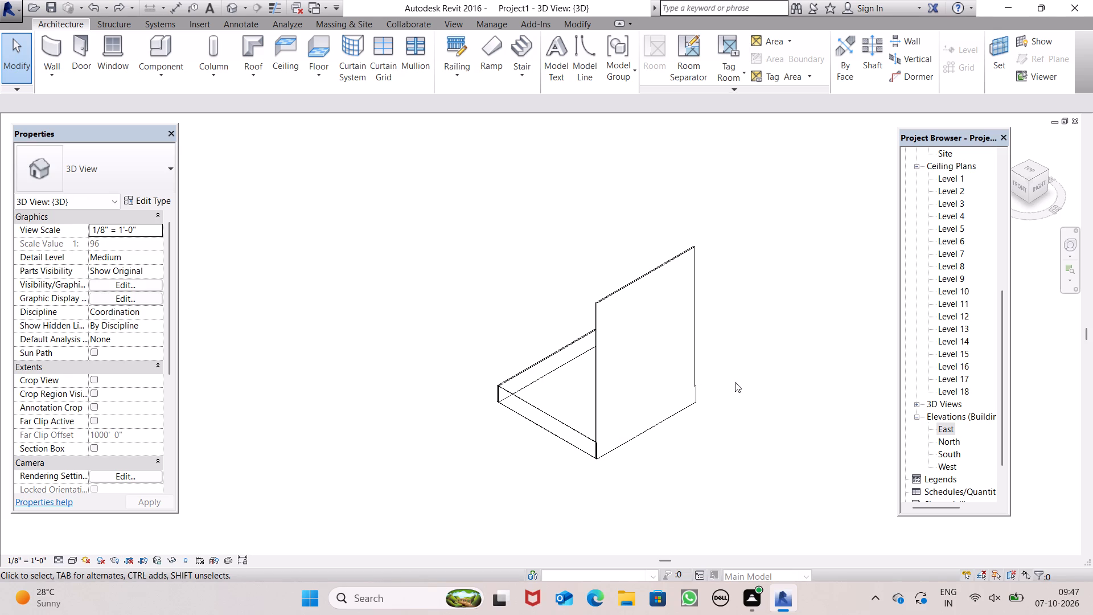
pyautogui.scroll(-3, 731, 289)
pyautogui.scroll(3, 712, 335)
pyautogui.scroll(-1, 712, 335)
pyautogui.scroll(3, 712, 335)
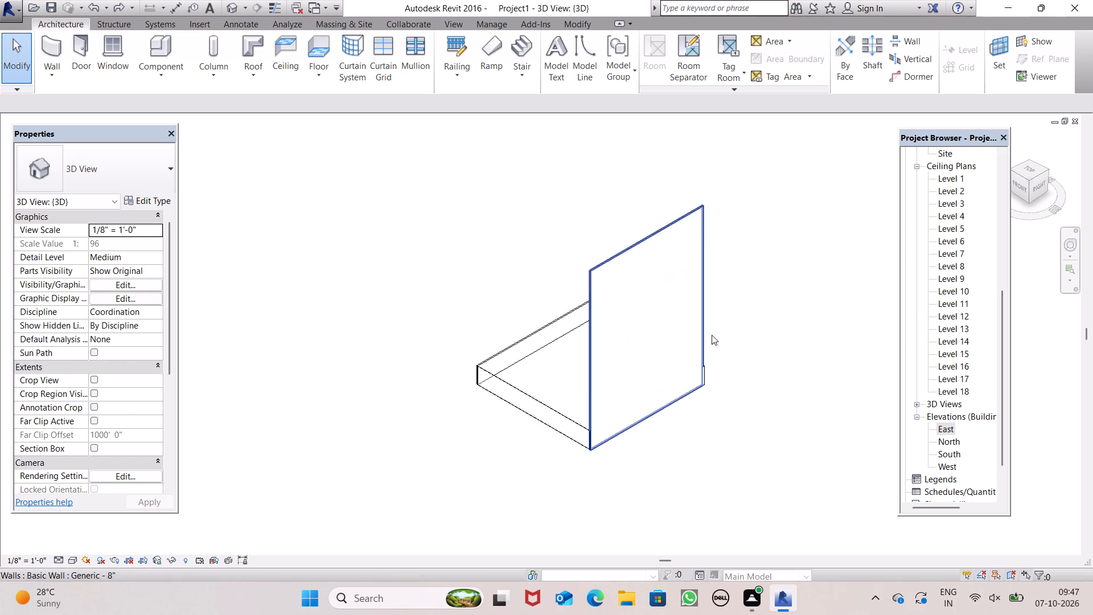
pyautogui.scroll(-2, 658, 312)
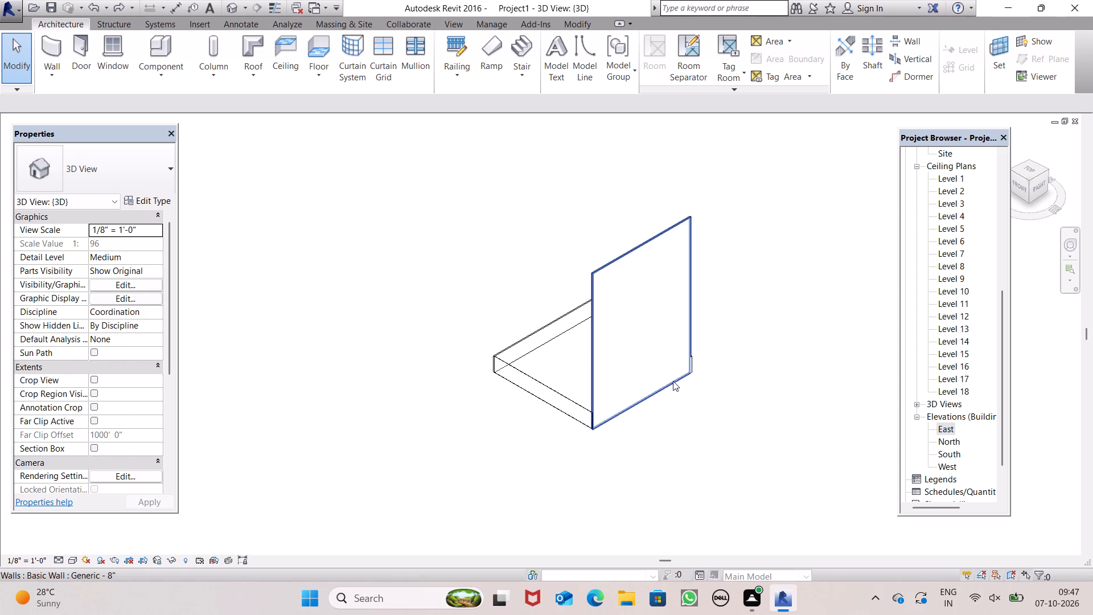
pyautogui.scroll(-1, 673, 381)
pyautogui.keyDown('shift'); pyautogui.moveTo(652, 394); pyautogui.dragTo(787, 415, button='middle'); pyautogui.keyUp('shift')
pyautogui.scroll(4, 637, 309)
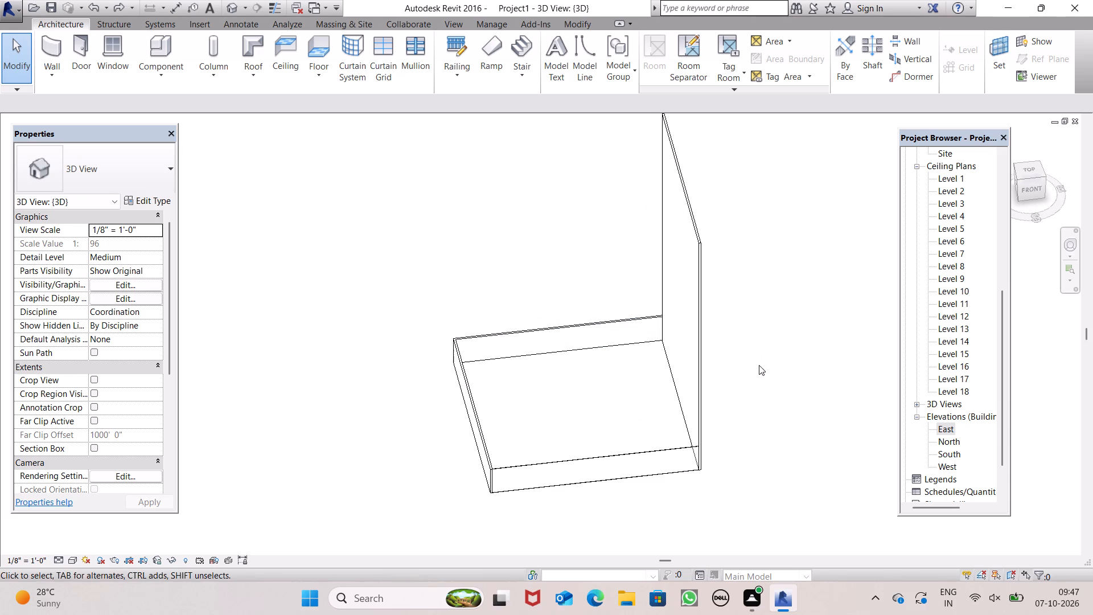
pyautogui.scroll(-5, 754, 342)
pyautogui.keyDown('shift'); pyautogui.moveTo(769, 376); pyautogui.dragTo(658, 459, button='middle'); pyautogui.keyUp('shift')
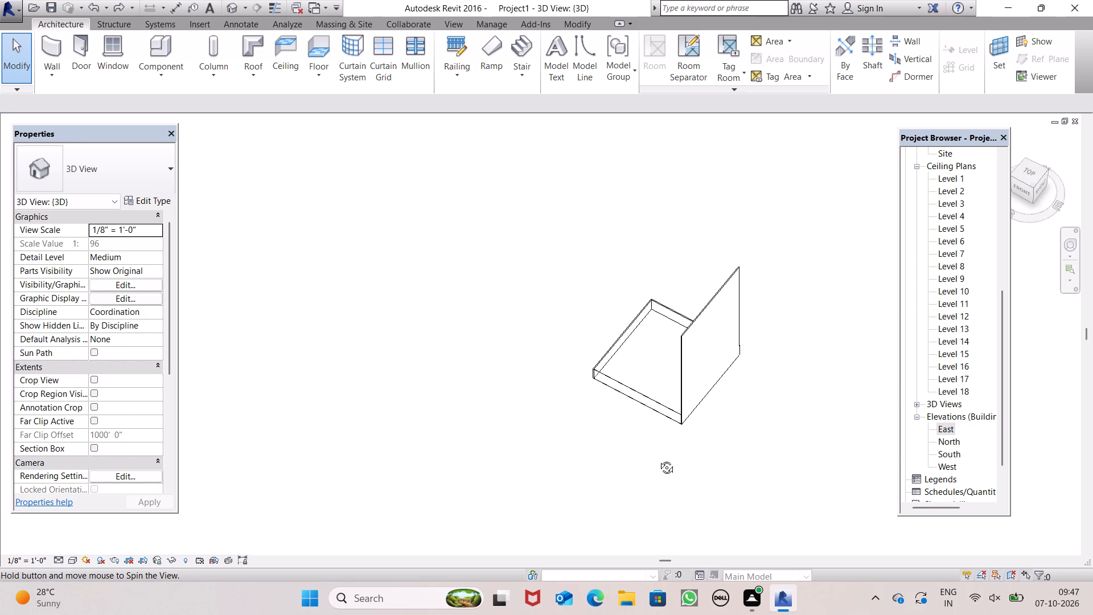
# Undo the raising of the east exterior wall to Level 18 and the curtain wall drawn on the south side.
pyautogui.keyDown('shift'); pyautogui.moveTo(658, 459); pyautogui.dragTo(736, 450, button='middle'); pyautogui.keyUp('shift')
pyautogui.hotkey('ctrl', 'z')
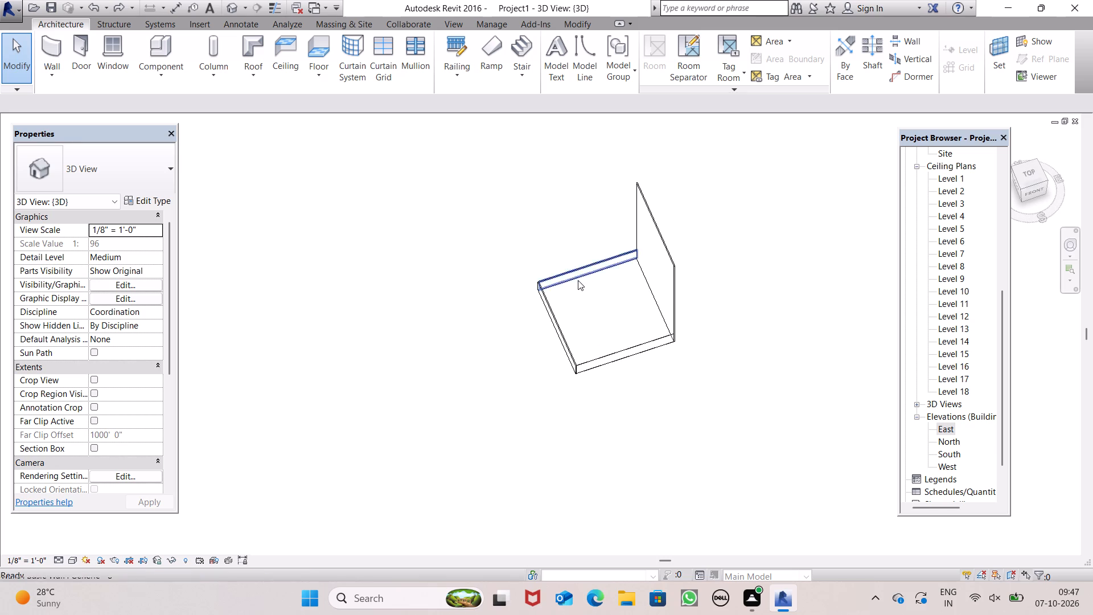
pyautogui.hotkey('ctrl', 'z')
pyautogui.hotkey('ctrl', 'z')
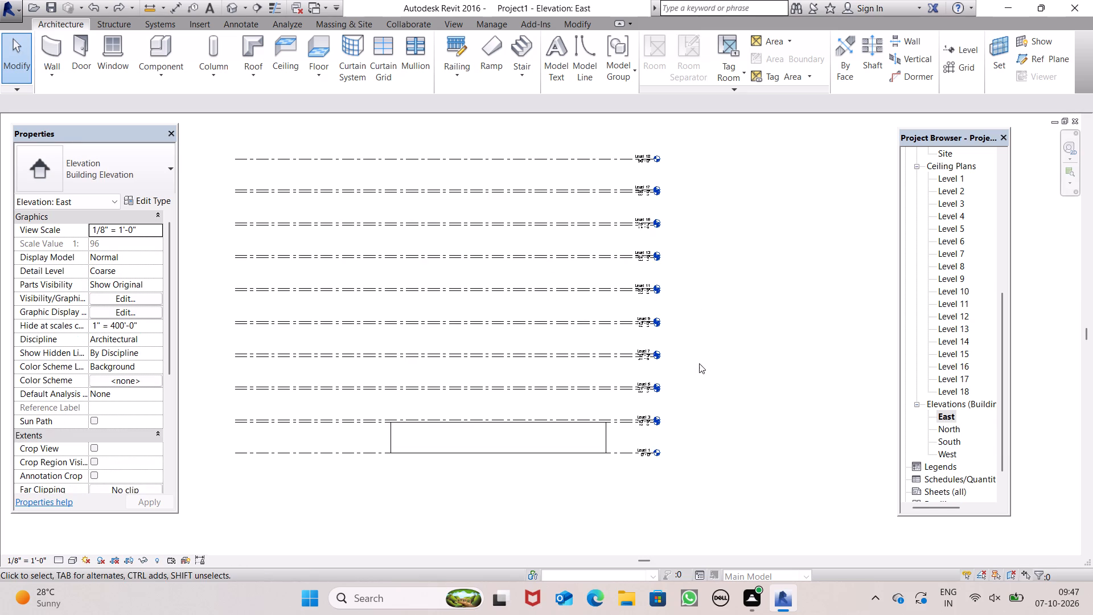
pyautogui.hotkey('ctrl', 'z')
# Examine the remaining west, north and east exterior walls from several directions in the 3D view.
pyautogui.click(226, 1)
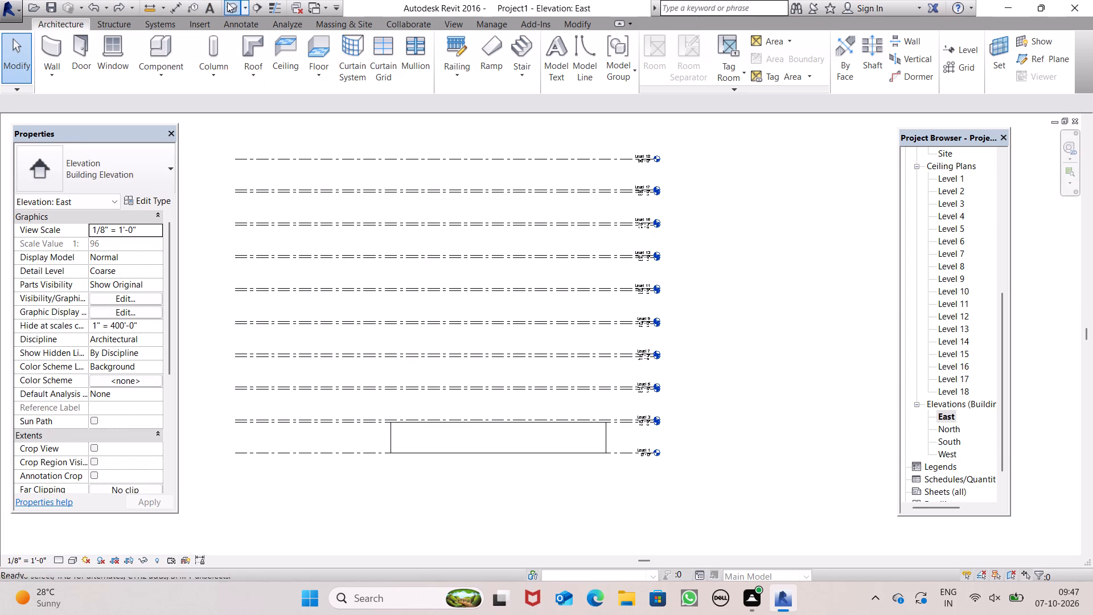
pyautogui.scroll(-6, 451, 221)
pyautogui.moveTo(468, 241); pyautogui.dragTo(478, 281, button='middle')
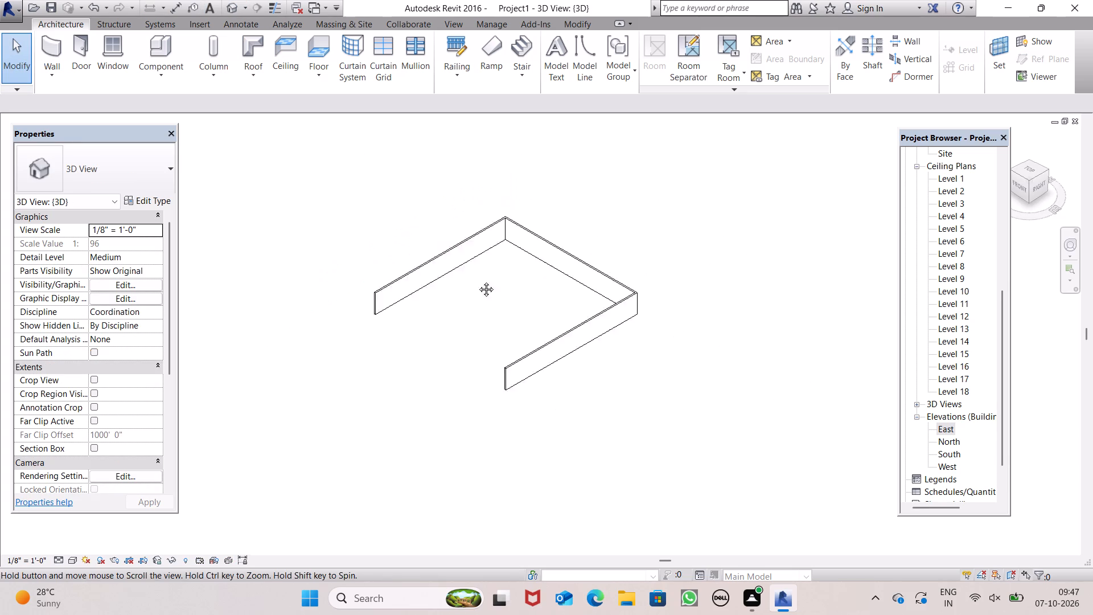
pyautogui.moveTo(478, 281); pyautogui.dragTo(523, 261, button='middle')
pyautogui.scroll(-3, 489, 219)
pyautogui.moveTo(491, 286); pyautogui.dragTo(624, 388, button='middle')
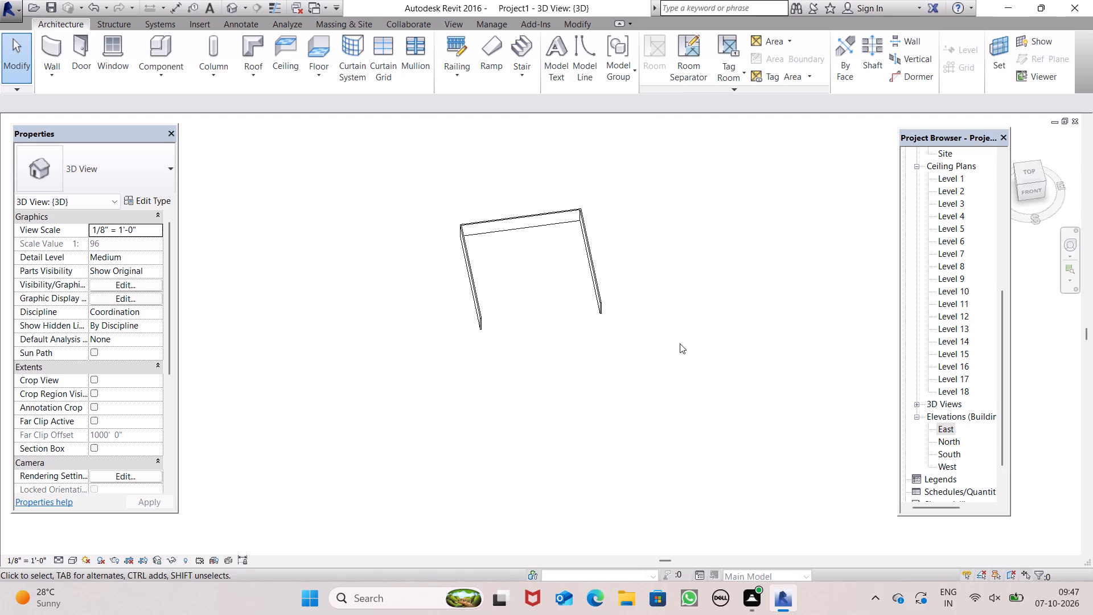
pyautogui.scroll(1, 682, 322)
pyautogui.keyDown('shift'); pyautogui.moveTo(679, 337); pyautogui.dragTo(639, 363, button='middle'); pyautogui.keyUp('shift')
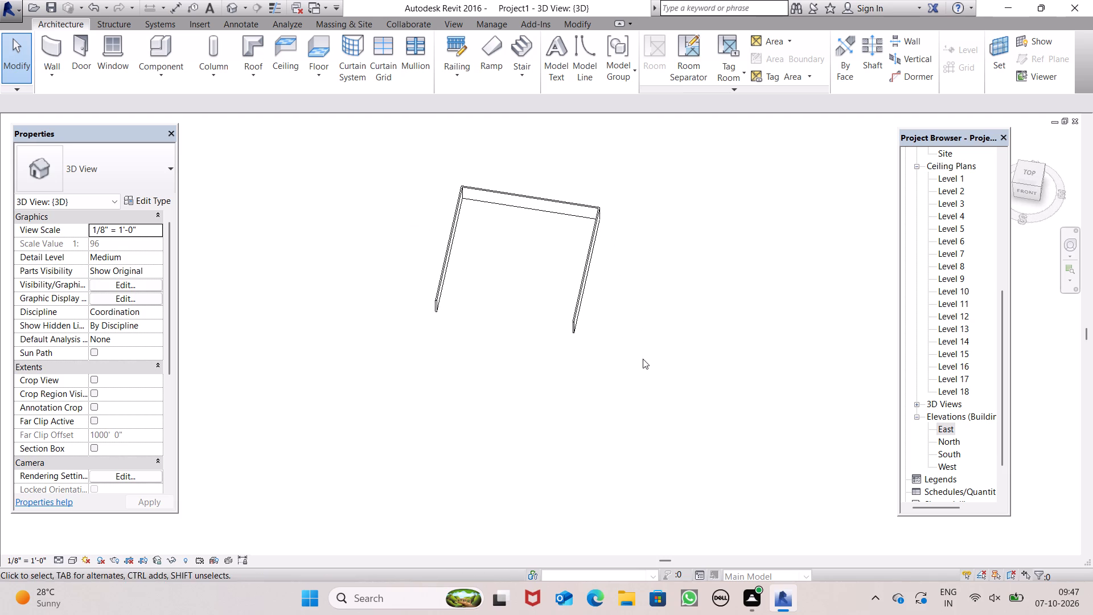
# Undo one more change and return to the 3D view of the exterior walls.
pyautogui.hotkey('ctrl', 'z')
pyautogui.scroll(-2, 642, 313)
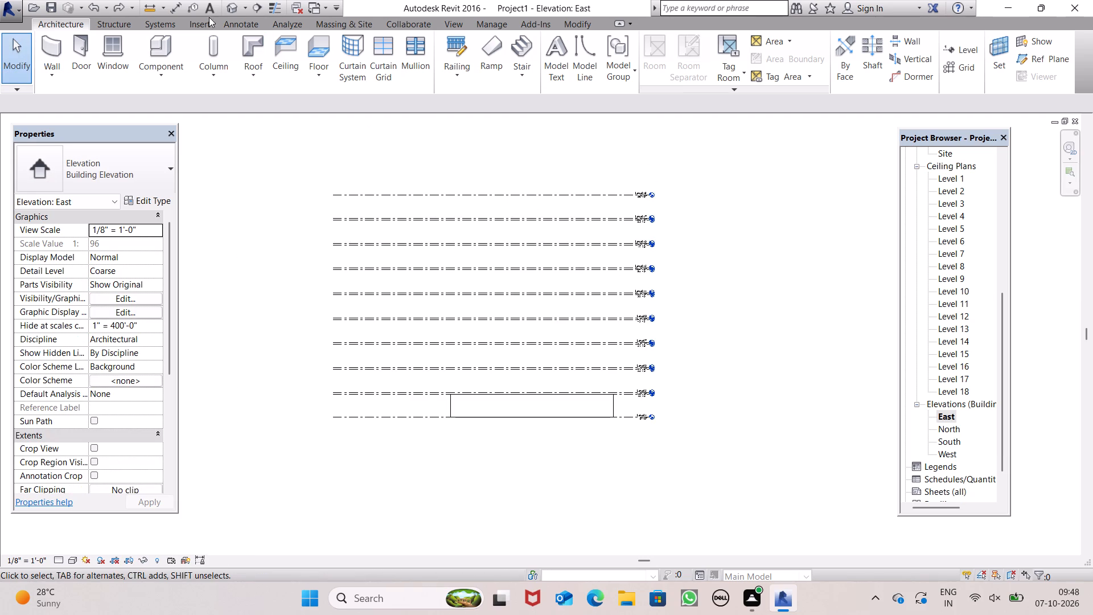
pyautogui.click(231, 8)
pyautogui.scroll(-1, 413, 104)
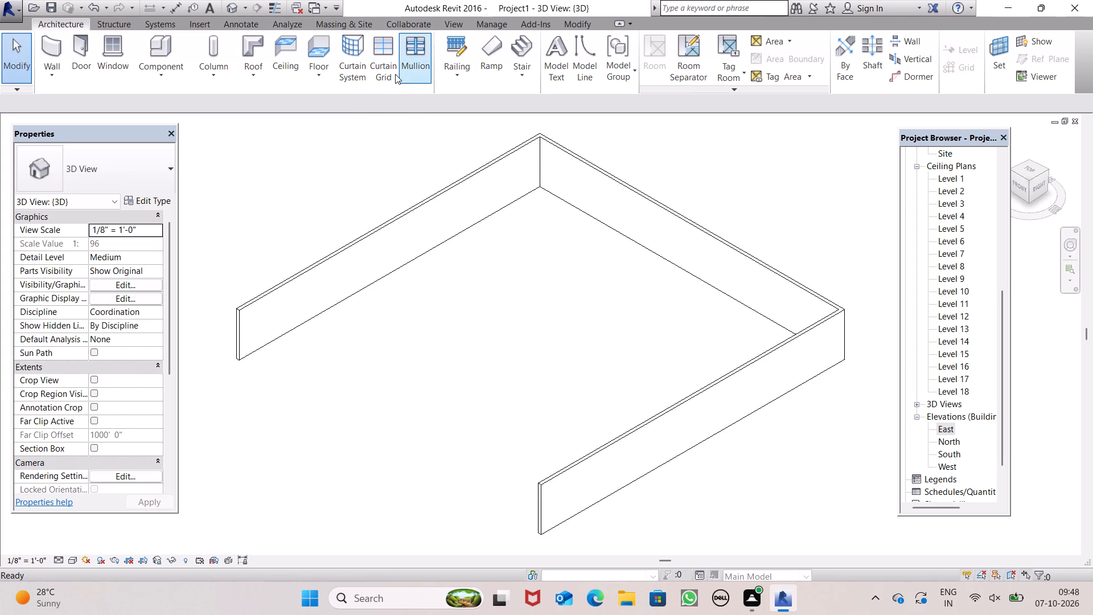
# Delete the east exterior wall in the 3D view.
pyautogui.scroll(8, 954, 201)
pyautogui.middleClick(953, 204)
pyautogui.scroll(18, 936, 182)
pyautogui.scroll(3, 947, 188)
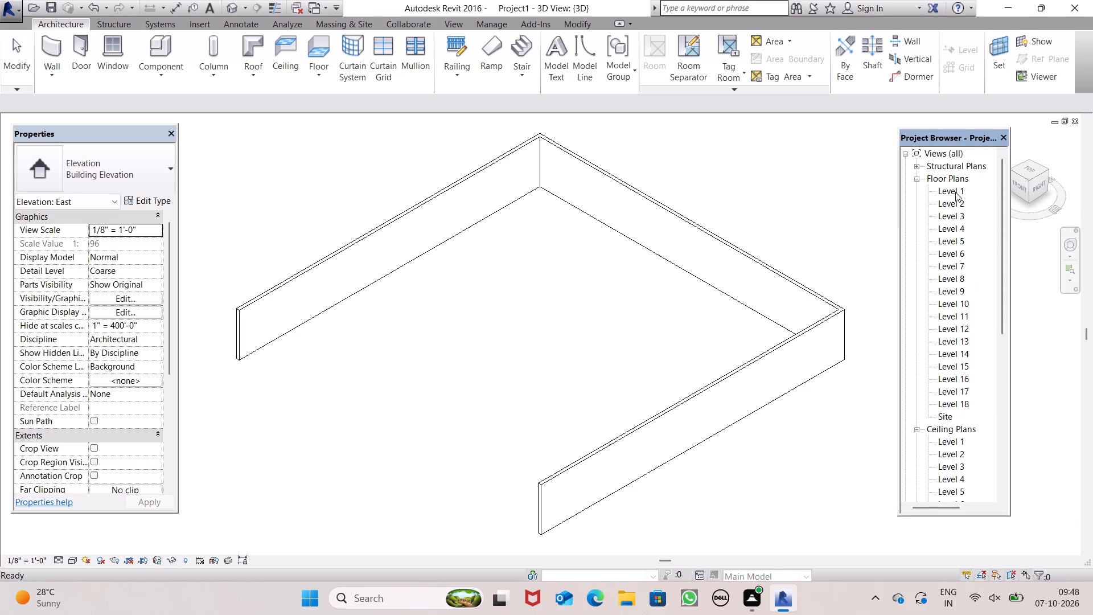
pyautogui.click(955, 192)
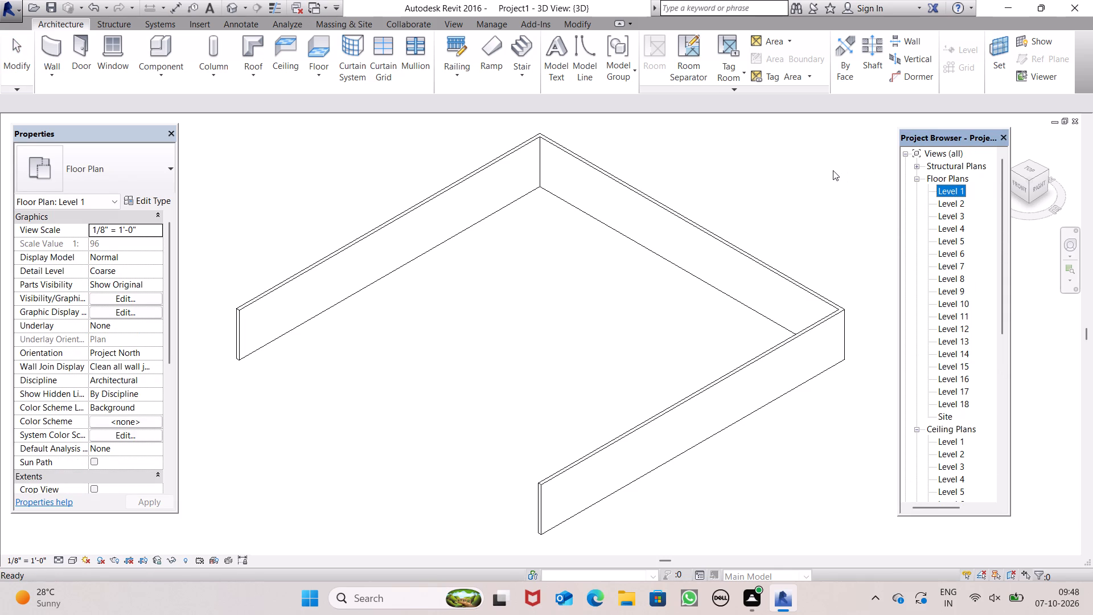
pyautogui.scroll(-4, 556, 210)
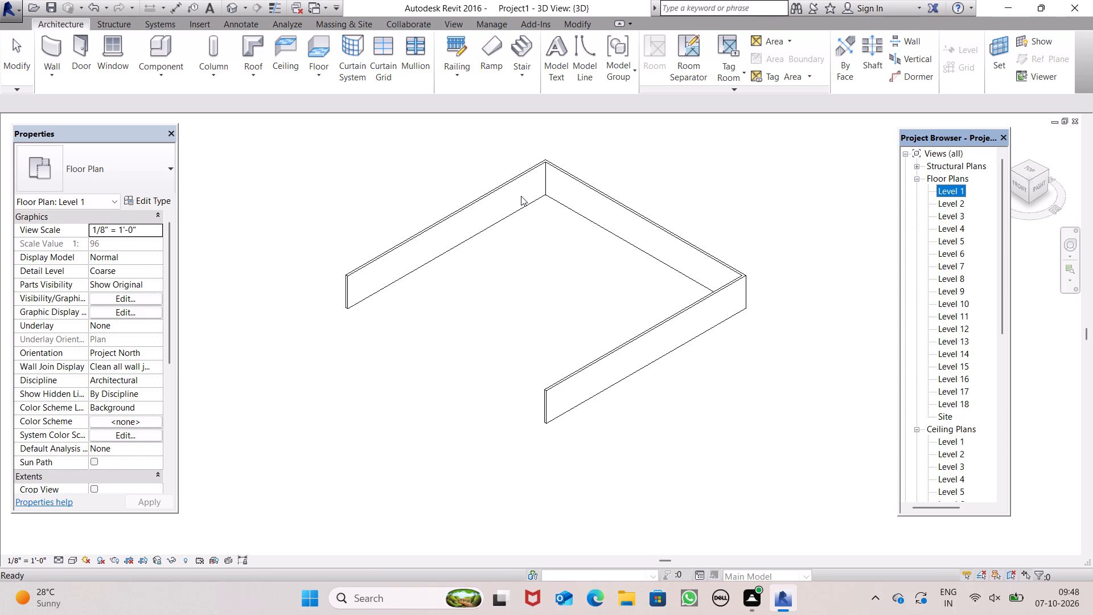
pyautogui.scroll(-1, 529, 167)
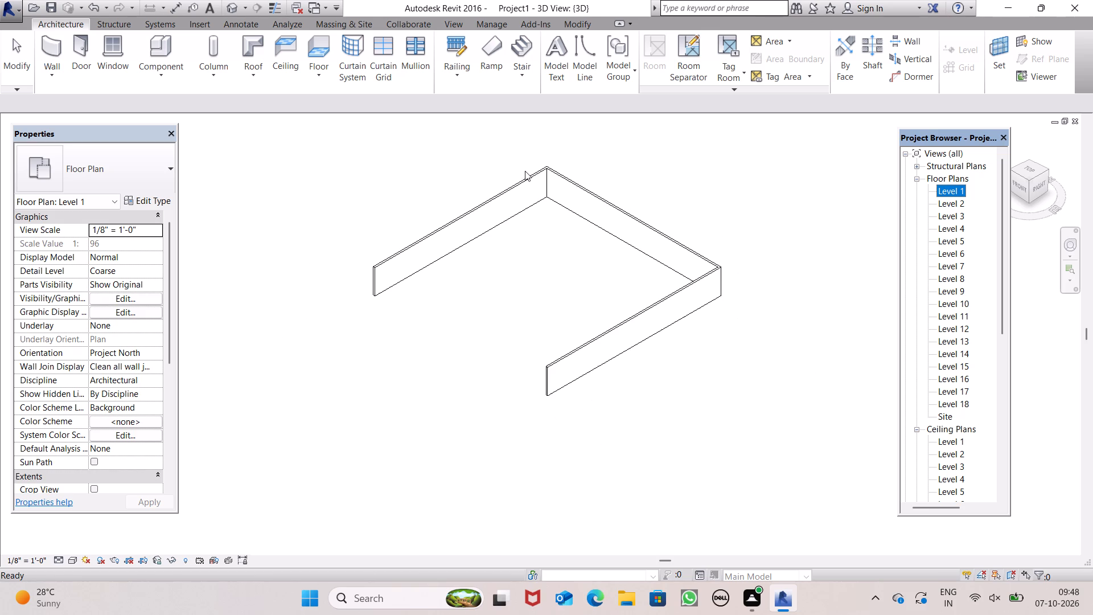
pyautogui.scroll(-1, 539, 186)
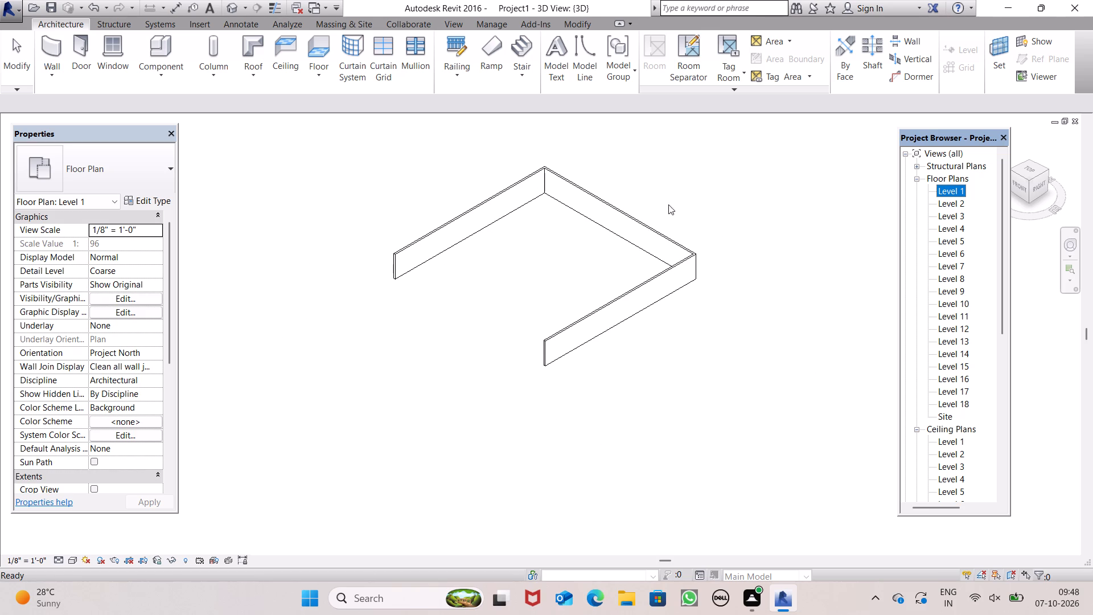
pyautogui.moveTo(627, 319); pyautogui.dragTo(812, 374, button='middle')
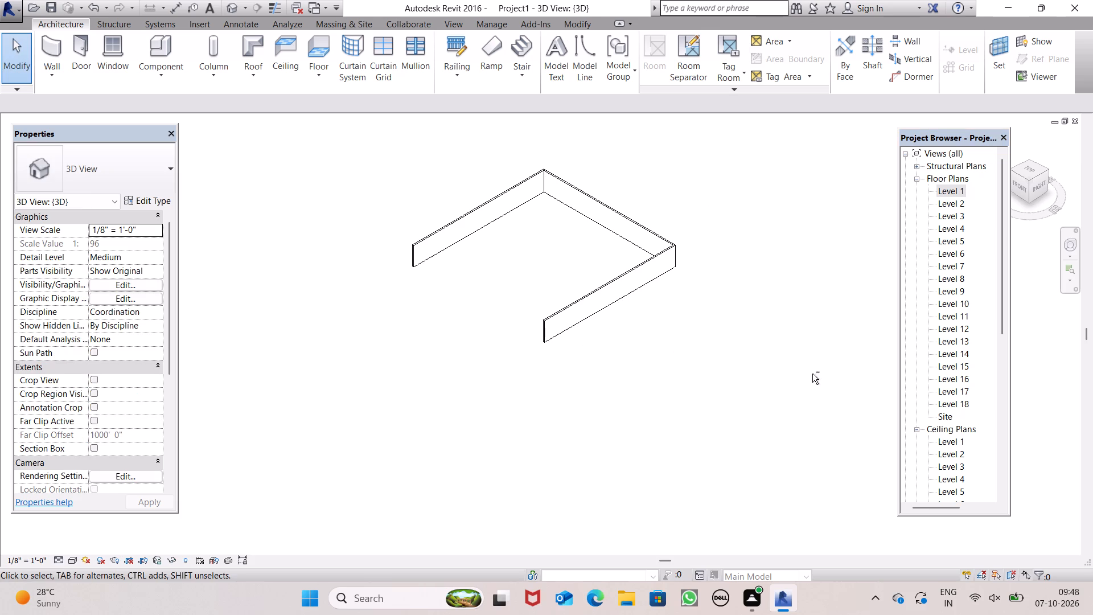
pyautogui.moveTo(812, 374); pyautogui.dragTo(819, 370, button='middle')
pyautogui.scroll(-4, 623, 332)
pyautogui.keyDown('shift'); pyautogui.moveTo(631, 371); pyautogui.dragTo(745, 469, button='middle'); pyautogui.keyUp('shift')
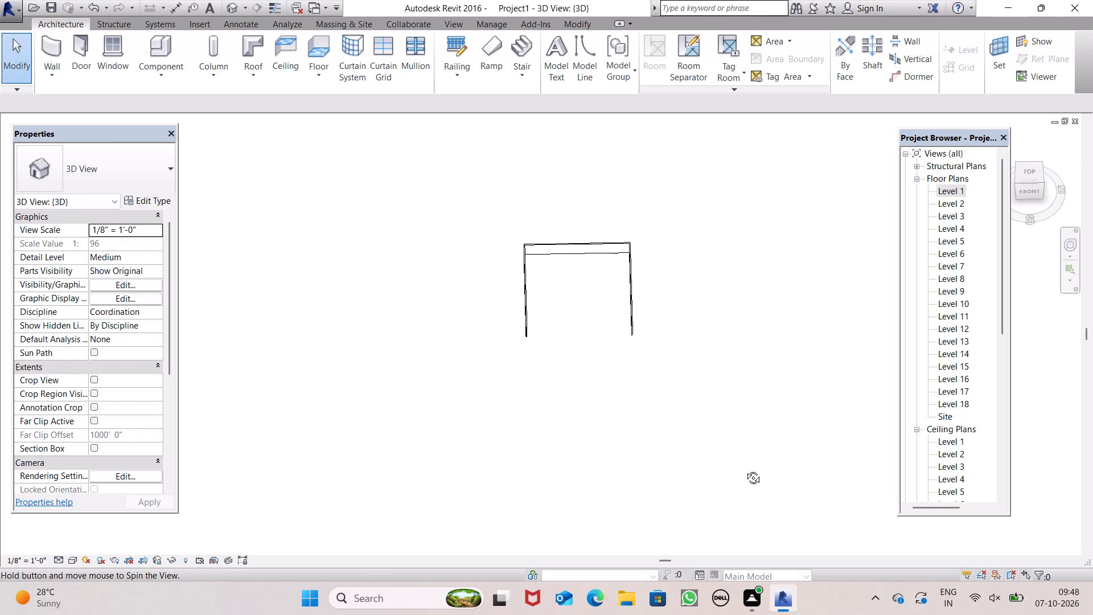
pyautogui.keyDown('shift'); pyautogui.moveTo(745, 469); pyautogui.dragTo(740, 445, button='middle'); pyautogui.keyUp('shift')
pyautogui.scroll(4, 681, 216)
pyautogui.click(596, 386)
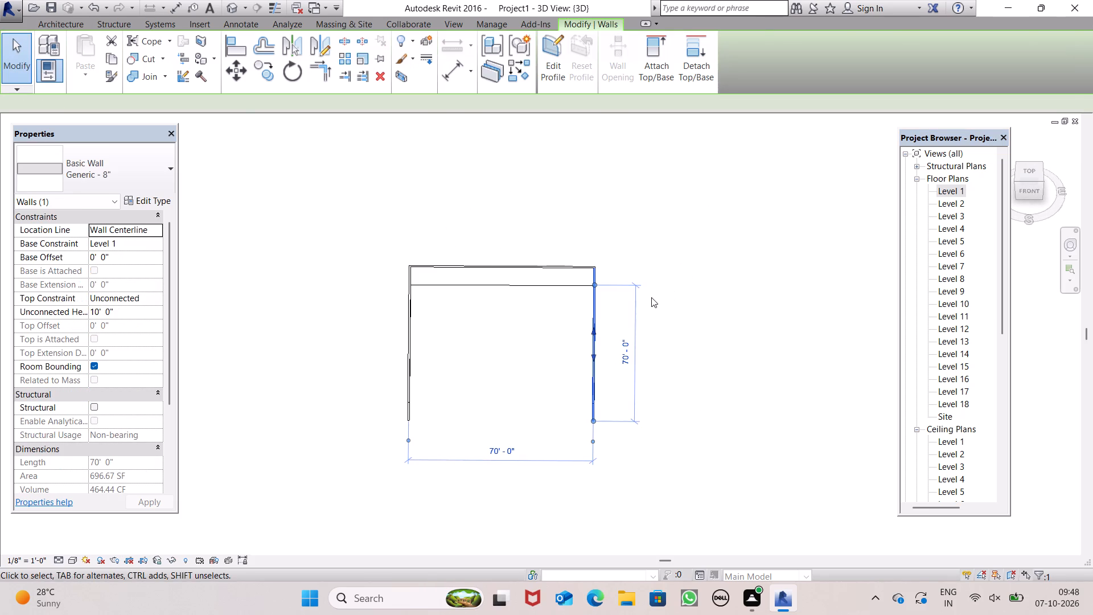
pyautogui.press('Delete')
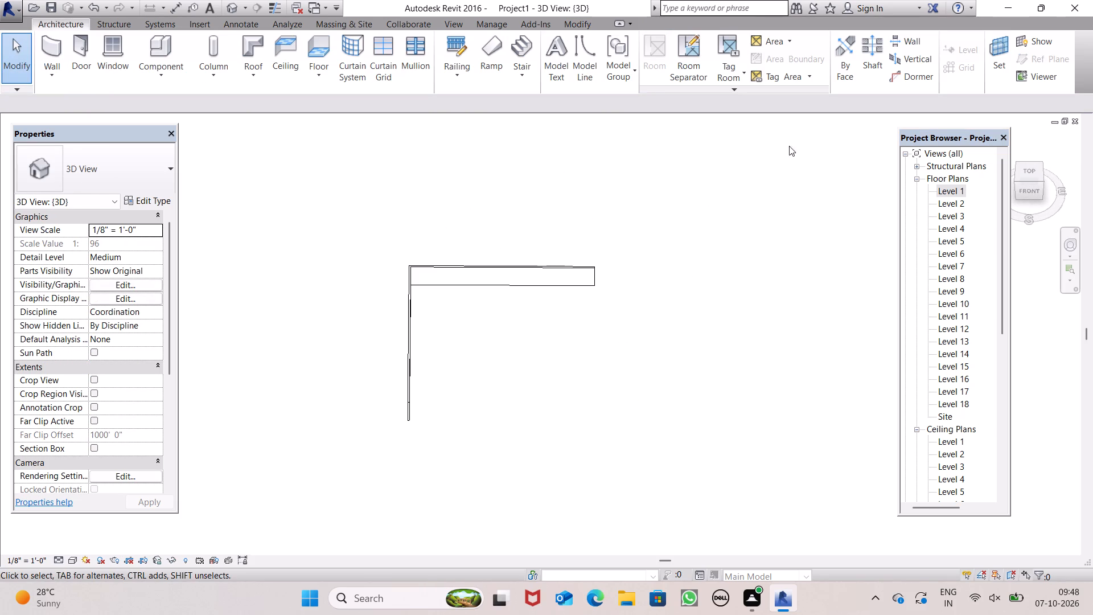
# On the Level 1 floor plan, draw a 70' Generic - 8" wall running south from the north wall's east end.
pyautogui.click(943, 187)
pyautogui.click(956, 192)
pyautogui.scroll(-6, 659, 233)
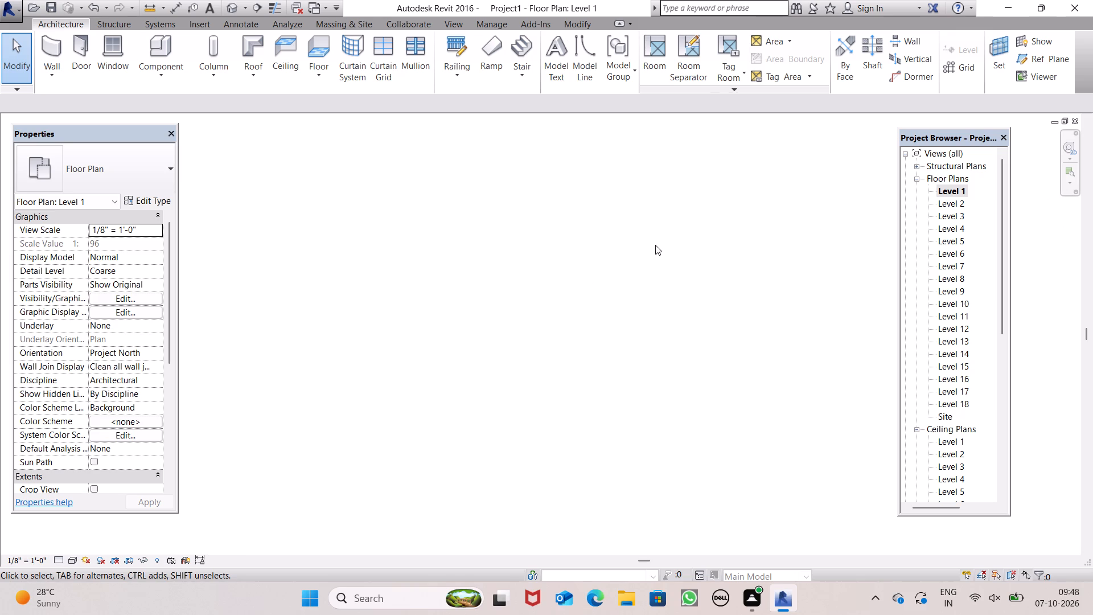
pyautogui.scroll(-13, 645, 274)
pyautogui.scroll(-1, 609, 338)
pyautogui.scroll(1, 718, 325)
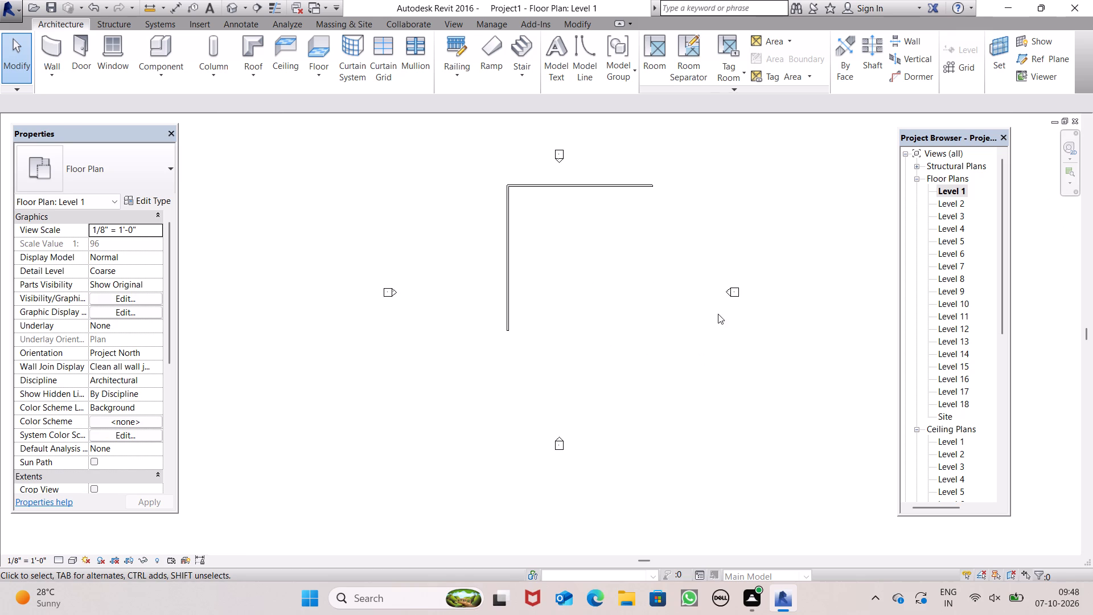
pyautogui.scroll(3, 718, 314)
pyautogui.scroll(-5, 700, 321)
pyautogui.scroll(3, 707, 257)
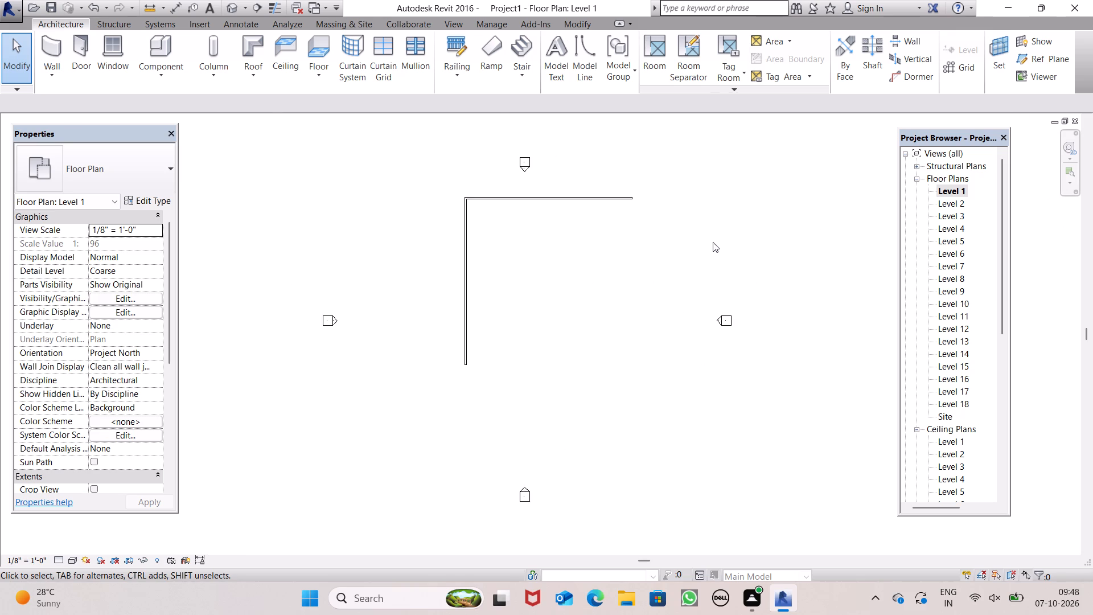
pyautogui.scroll(1, 713, 242)
pyautogui.click(55, 52)
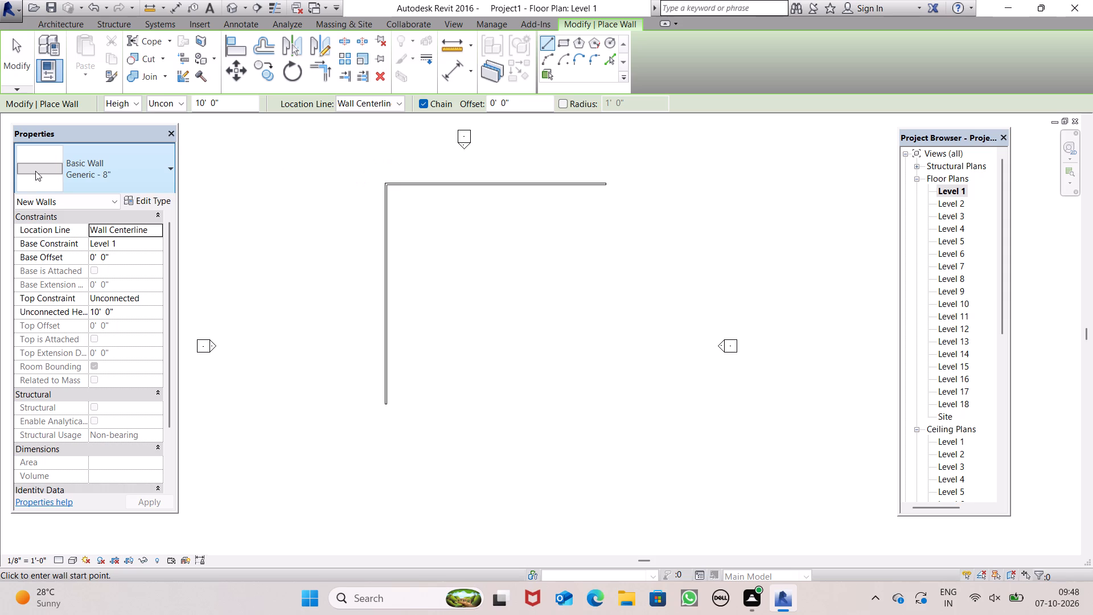
pyautogui.scroll(1, 619, 239)
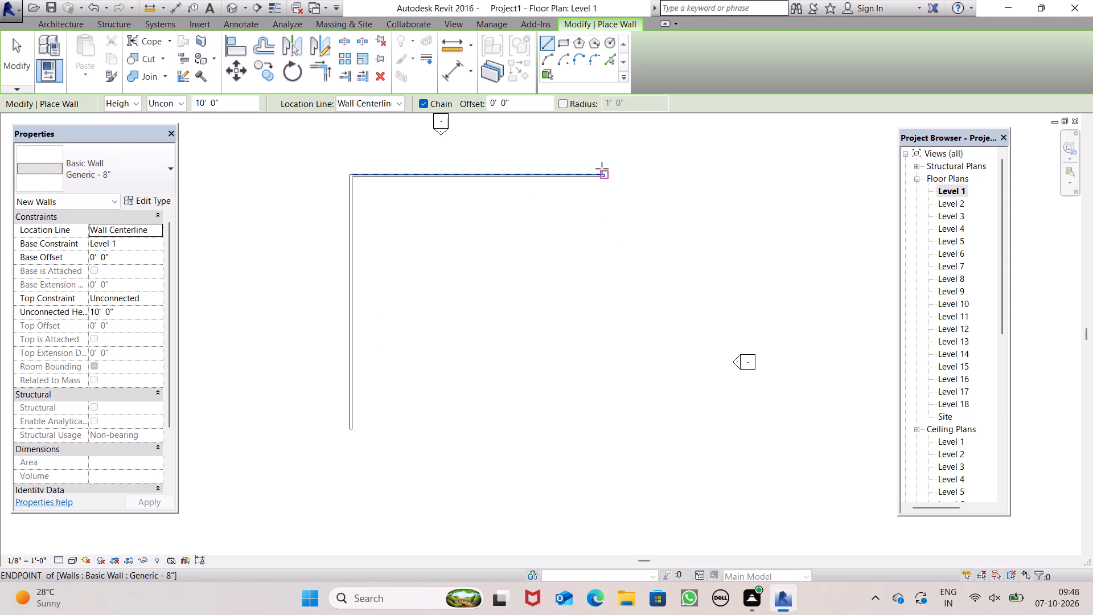
pyautogui.click(604, 175)
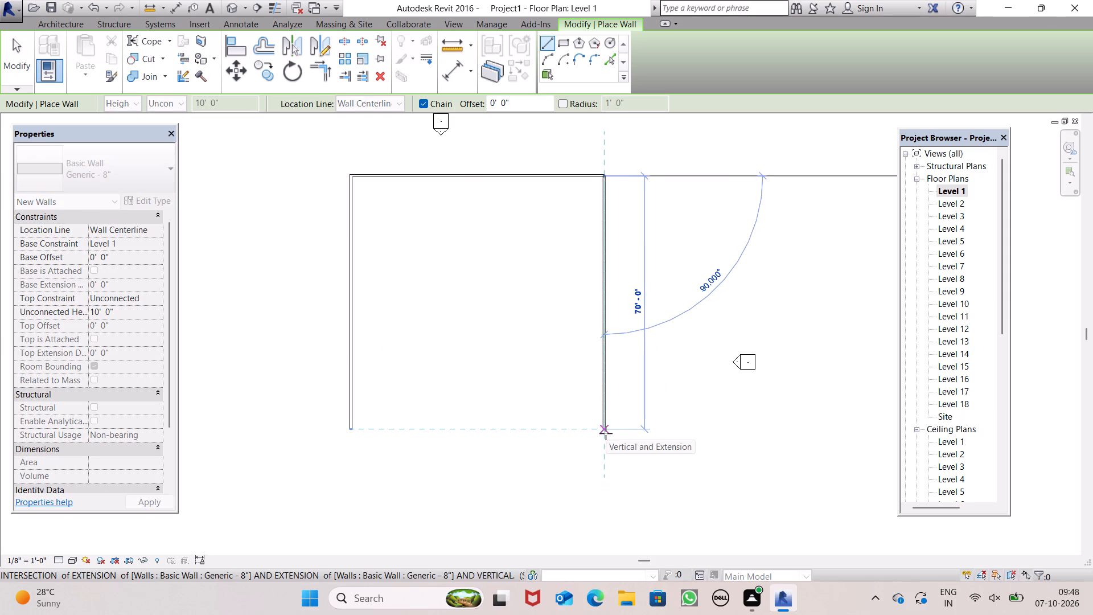
pyautogui.click(606, 433)
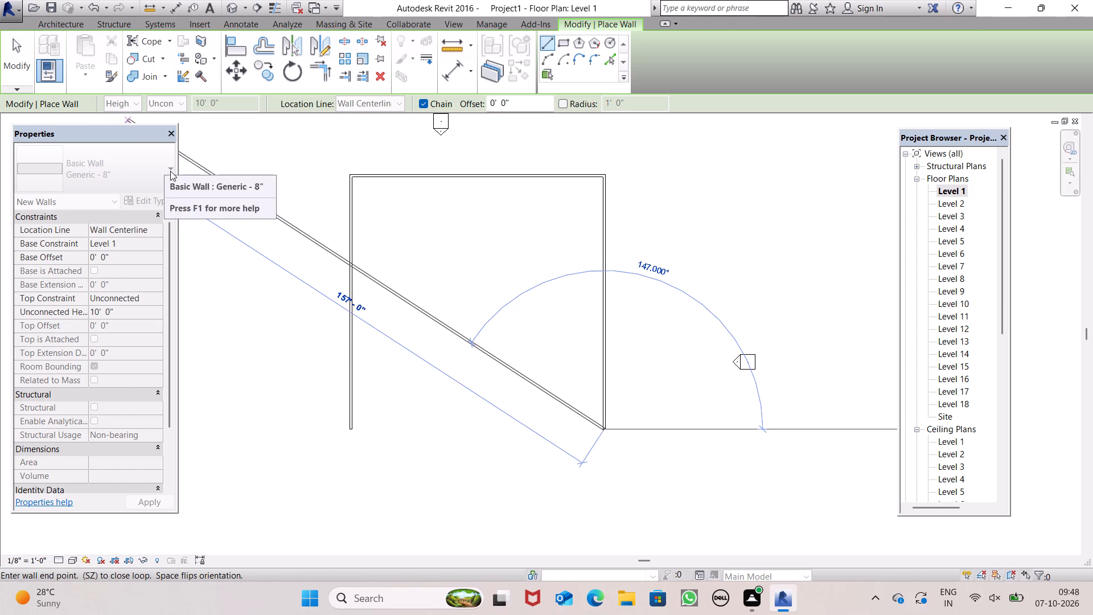
pyautogui.press('space')
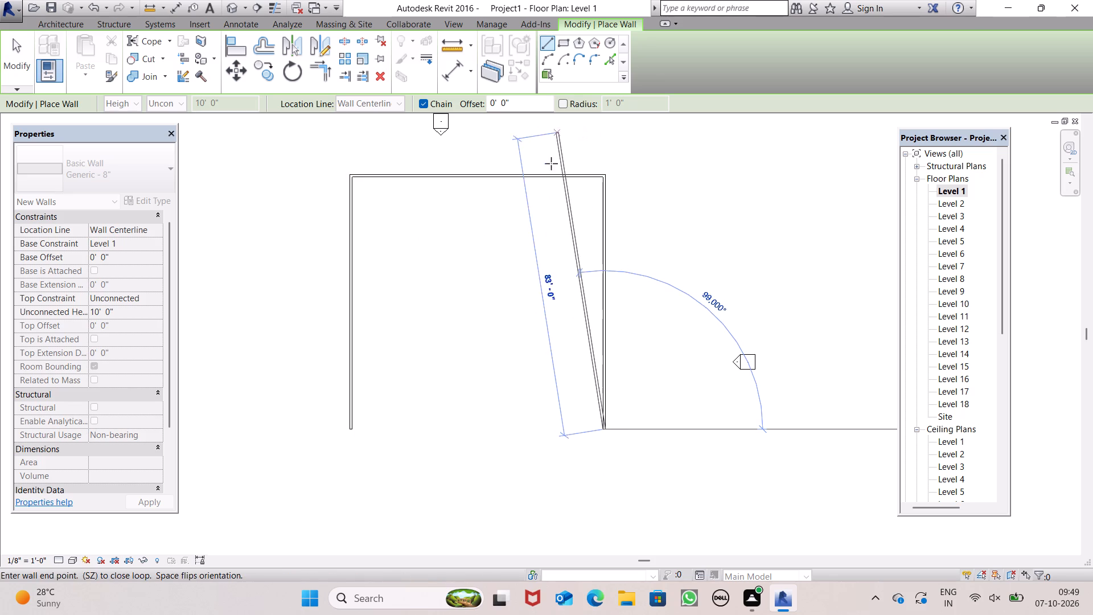
pyautogui.scroll(-2, 644, 393)
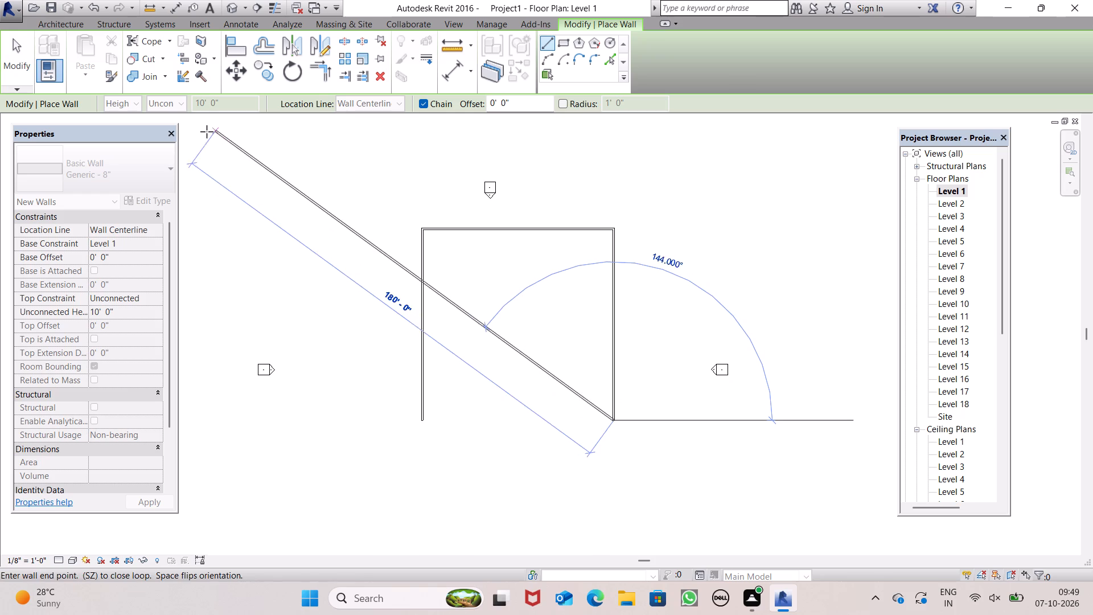
pyautogui.click(167, 169)
pyautogui.click(172, 168)
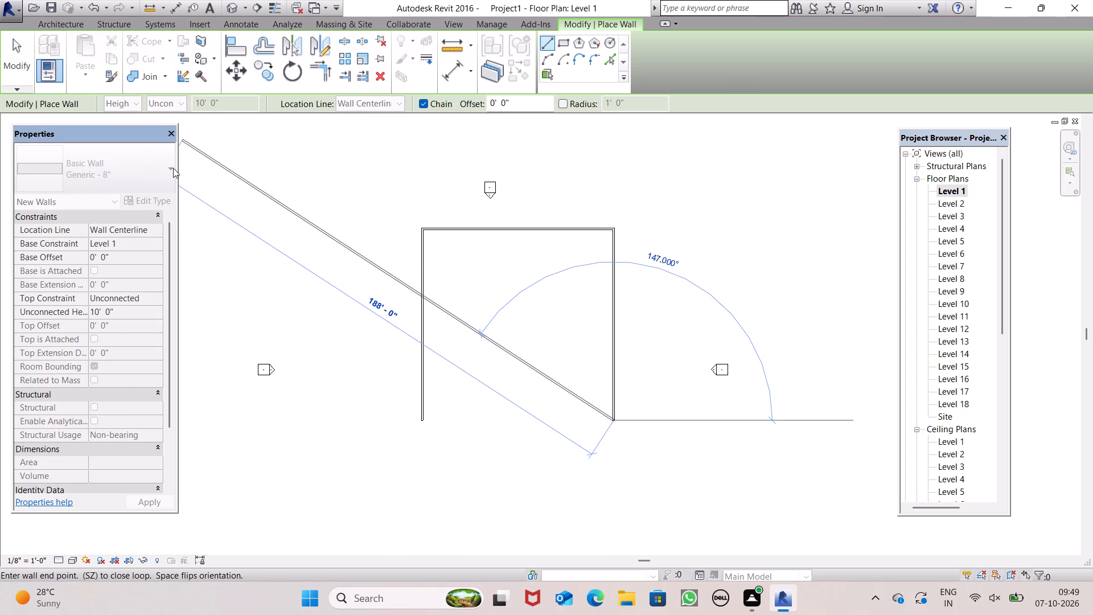
pyautogui.press('Escape')
pyautogui.press('Escape')
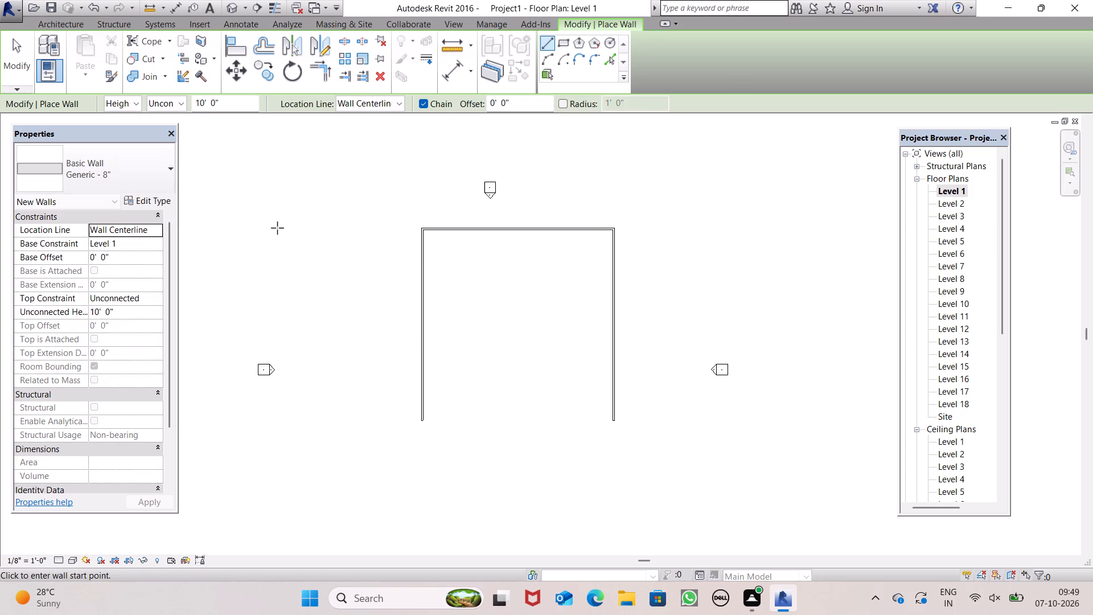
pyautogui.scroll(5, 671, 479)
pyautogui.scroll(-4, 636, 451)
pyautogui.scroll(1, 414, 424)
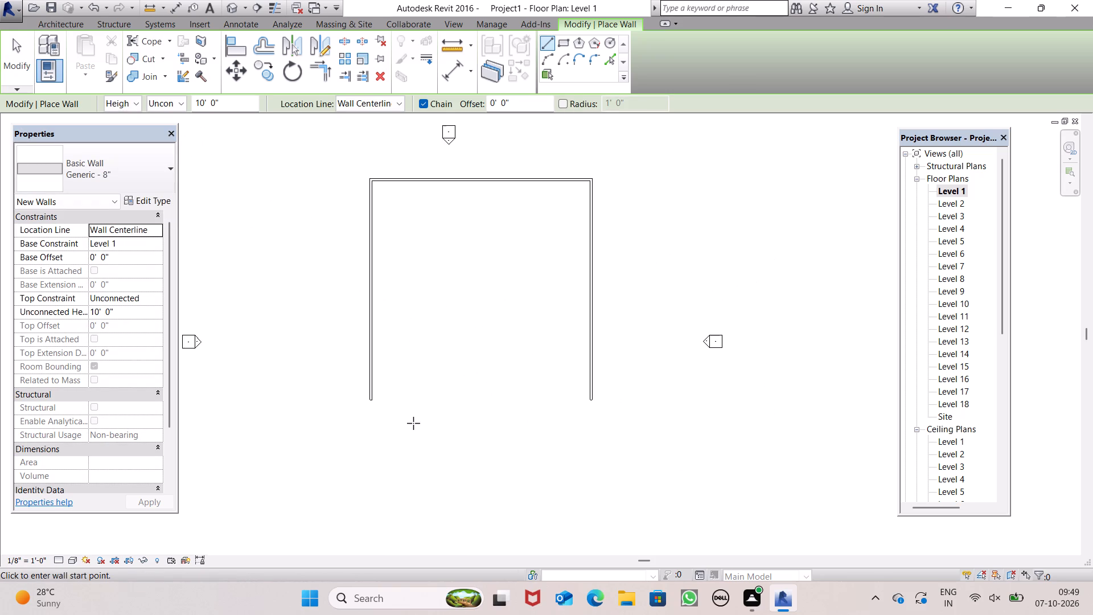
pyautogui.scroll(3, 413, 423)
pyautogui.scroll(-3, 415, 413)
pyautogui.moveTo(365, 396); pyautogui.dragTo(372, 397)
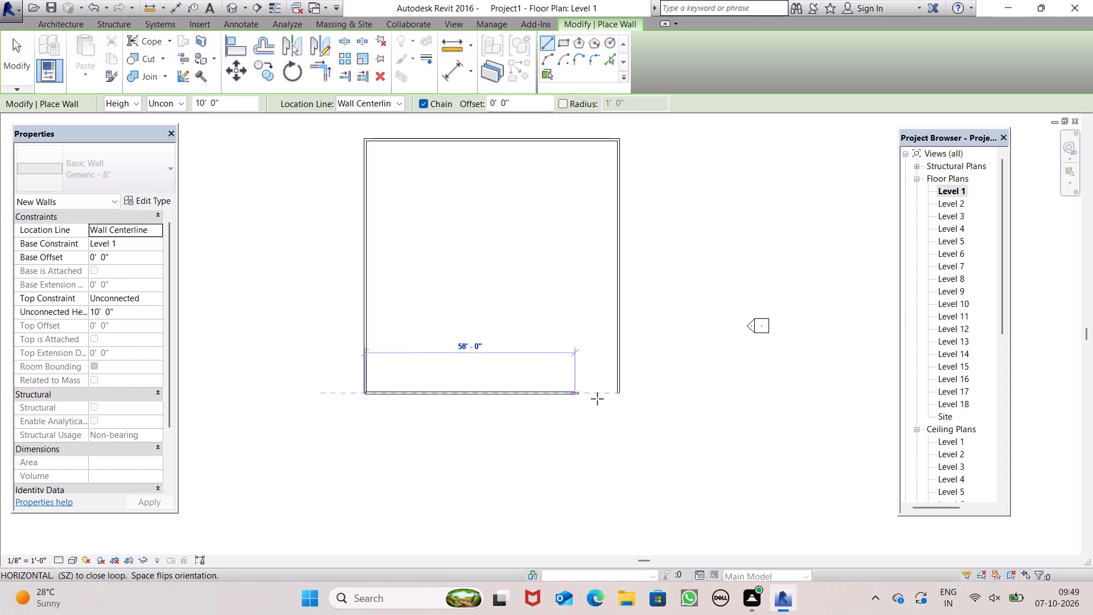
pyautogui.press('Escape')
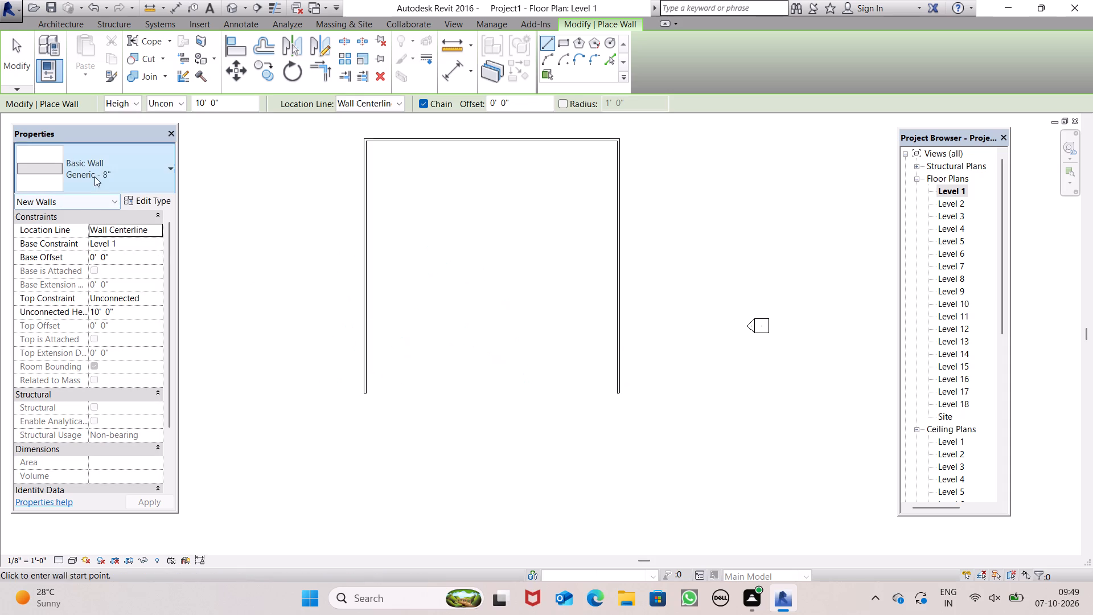
# Draw a Curtain Wall 1 on Level 1 joining the south ends of the west and east walls.
pyautogui.click(173, 171)
pyautogui.scroll(-6, 182, 314)
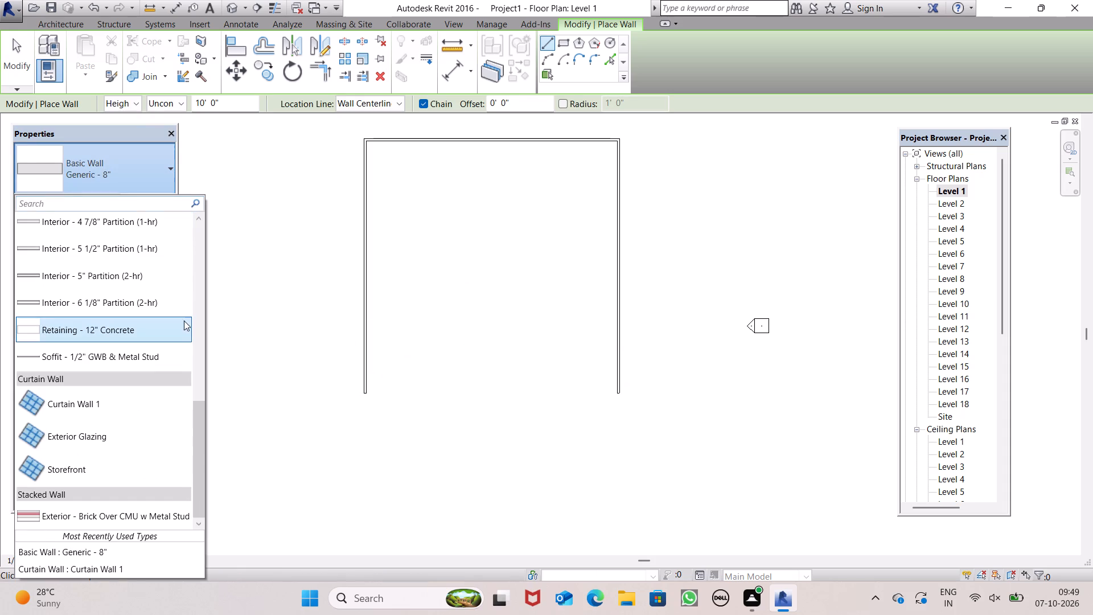
pyautogui.scroll(-5, 184, 321)
pyautogui.click(143, 403)
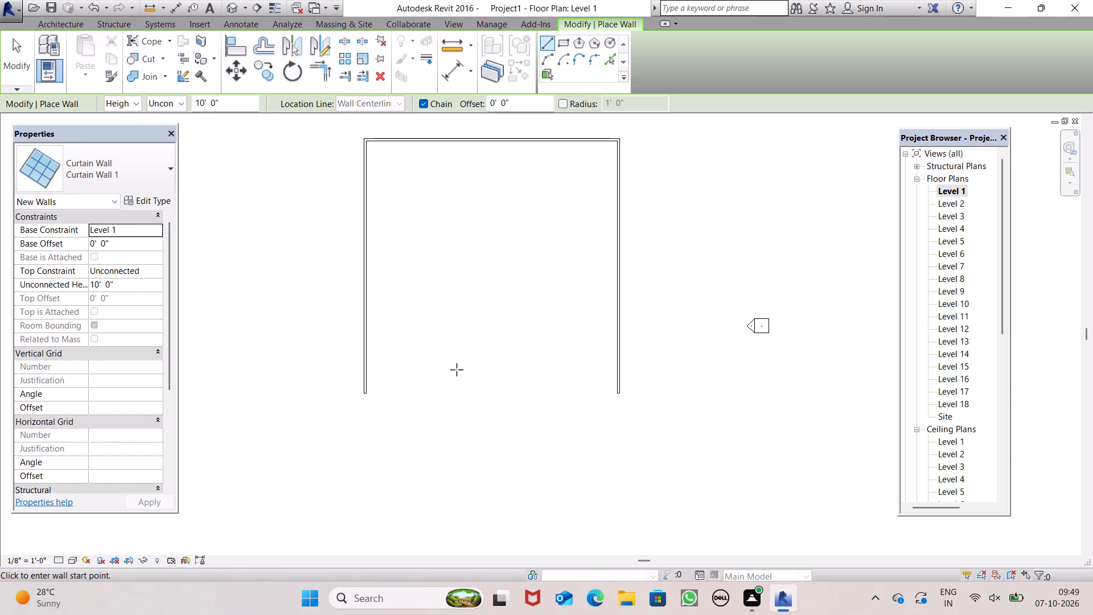
pyautogui.scroll(1, 474, 438)
pyautogui.scroll(1, 636, 482)
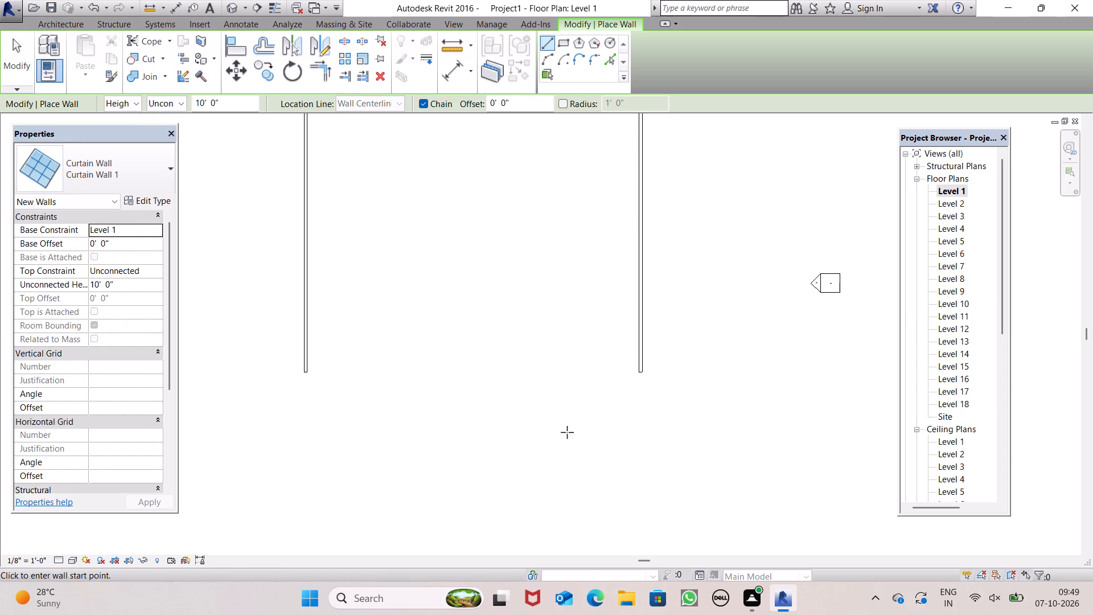
pyautogui.scroll(1, 562, 430)
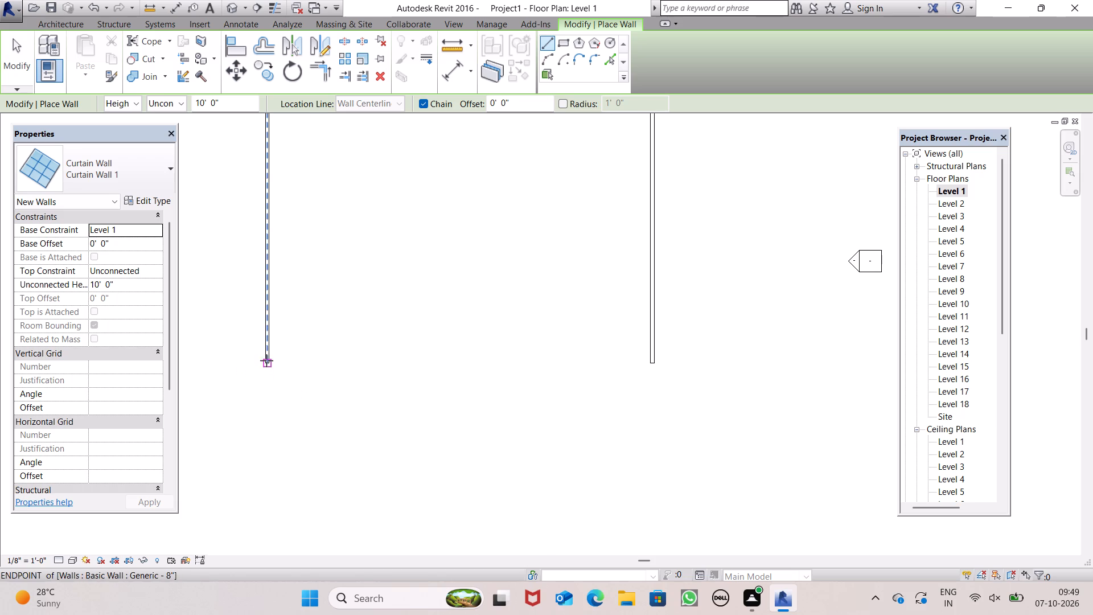
pyautogui.click(268, 362)
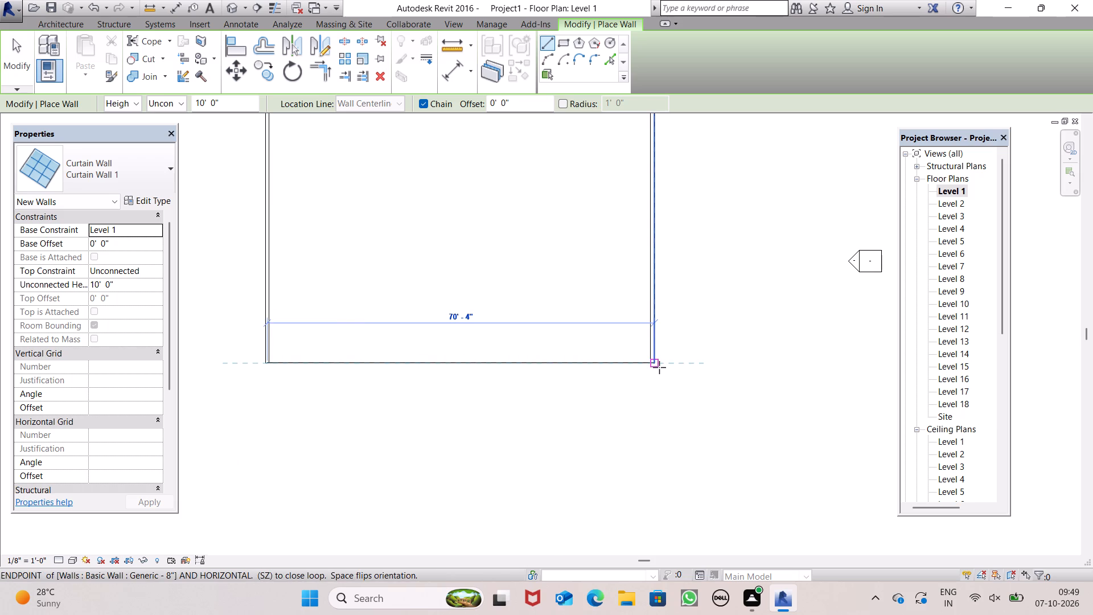
pyautogui.click(652, 367)
pyautogui.press('Escape')
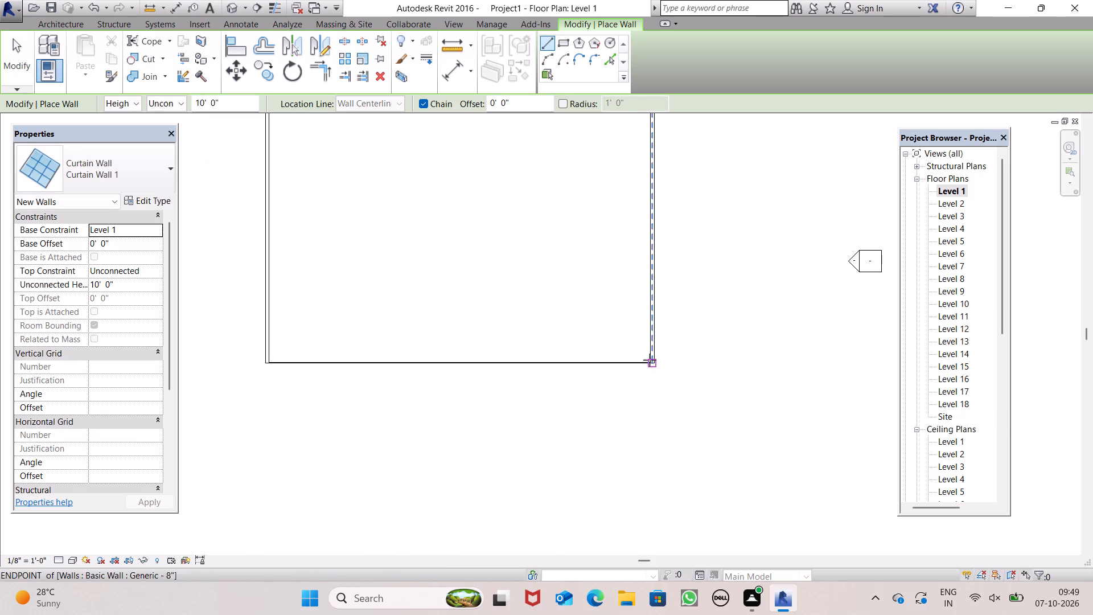
# In the East elevation, raise the top of the east Generic - 8" wall to Level 18, 96' high.
pyautogui.press('space')
pyautogui.scroll(-5, 782, 415)
pyautogui.scroll(1, 840, 438)
pyautogui.scroll(-7, 554, 340)
pyautogui.scroll(2, 821, 435)
pyautogui.scroll(-1, 821, 435)
pyautogui.scroll(1, 716, 314)
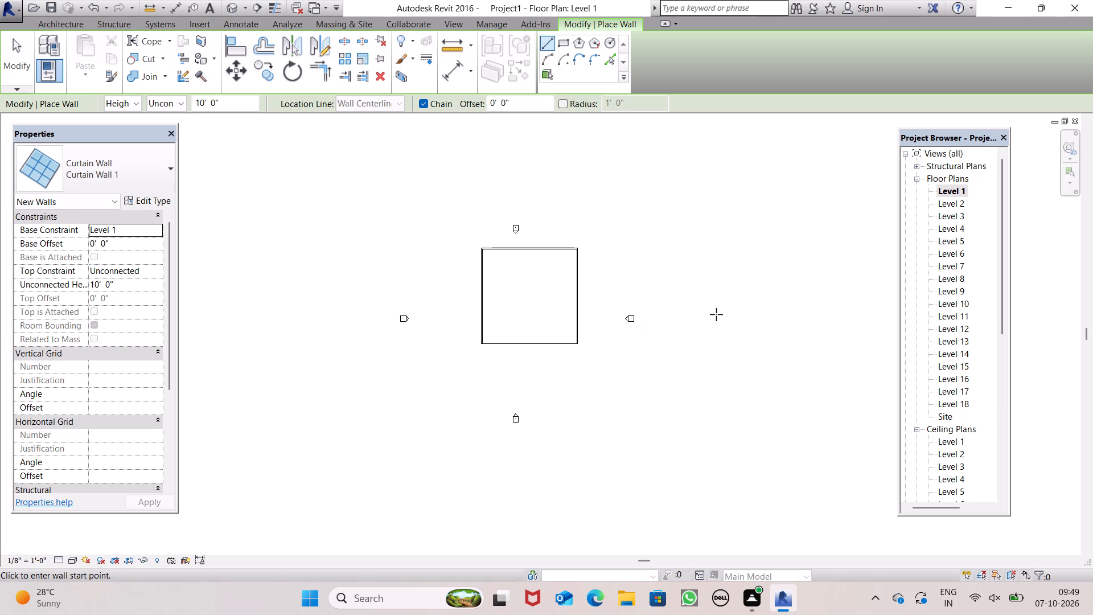
pyautogui.scroll(2, 716, 314)
pyautogui.scroll(-2, 716, 314)
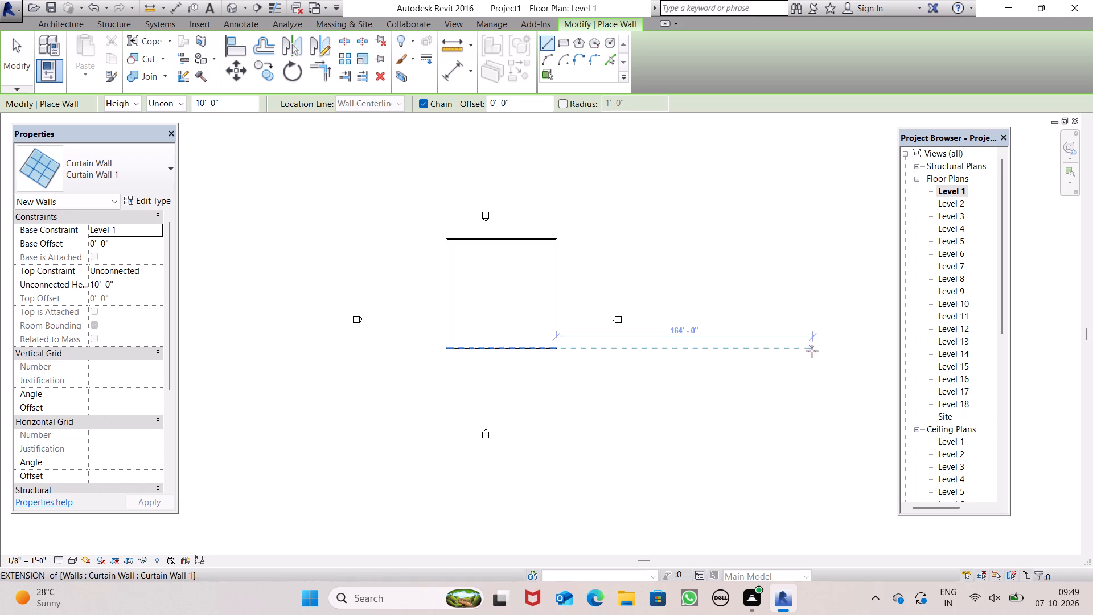
pyautogui.scroll(-14, 928, 394)
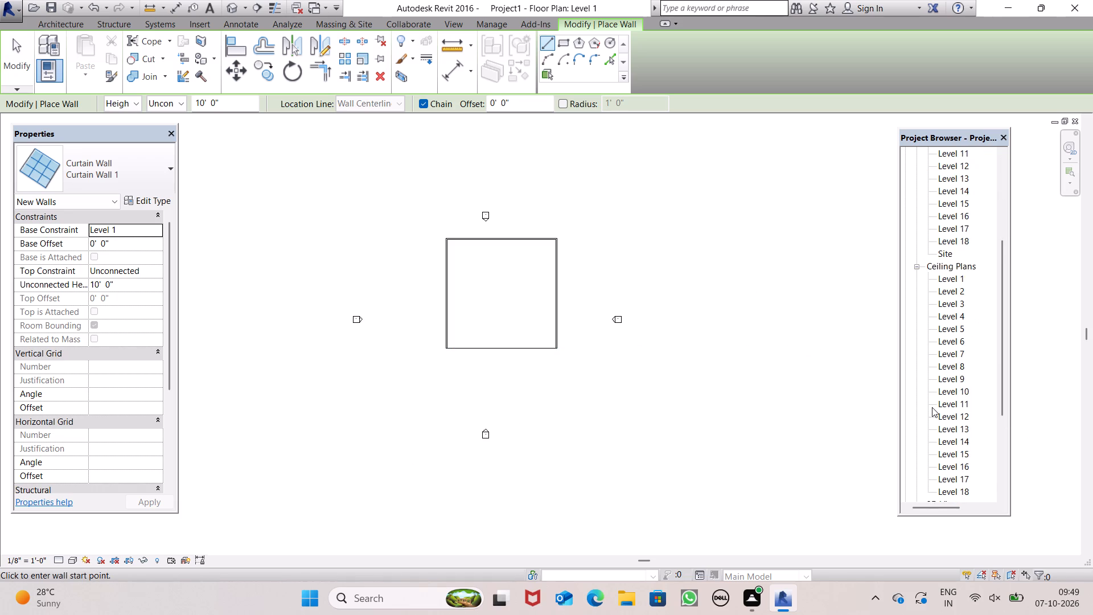
pyautogui.scroll(-8, 932, 407)
pyautogui.click(944, 420)
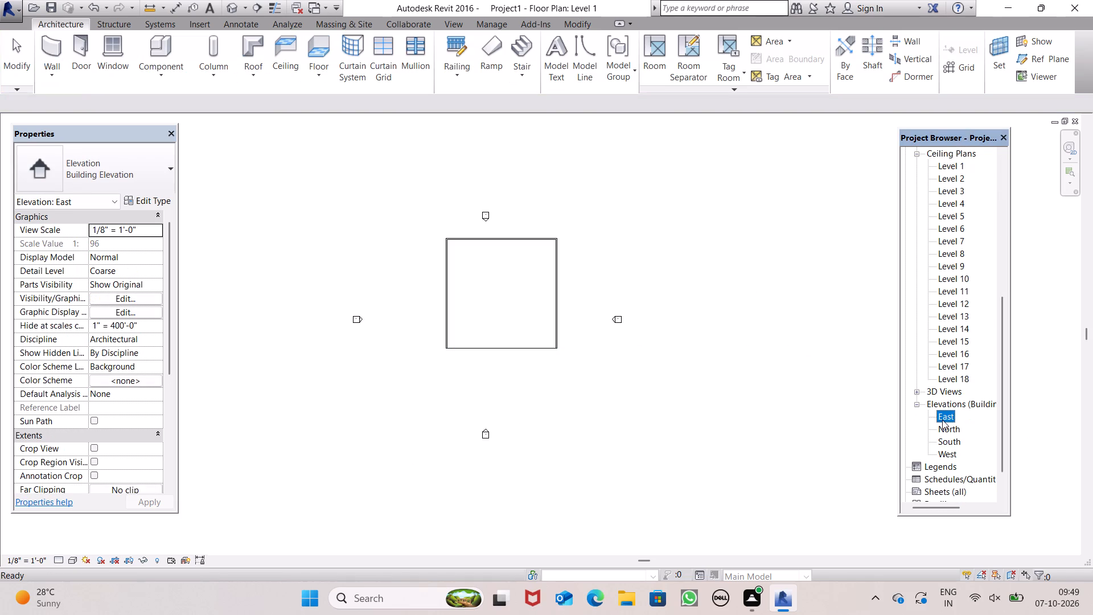
pyautogui.doubleClick(942, 420)
pyautogui.scroll(3, 609, 397)
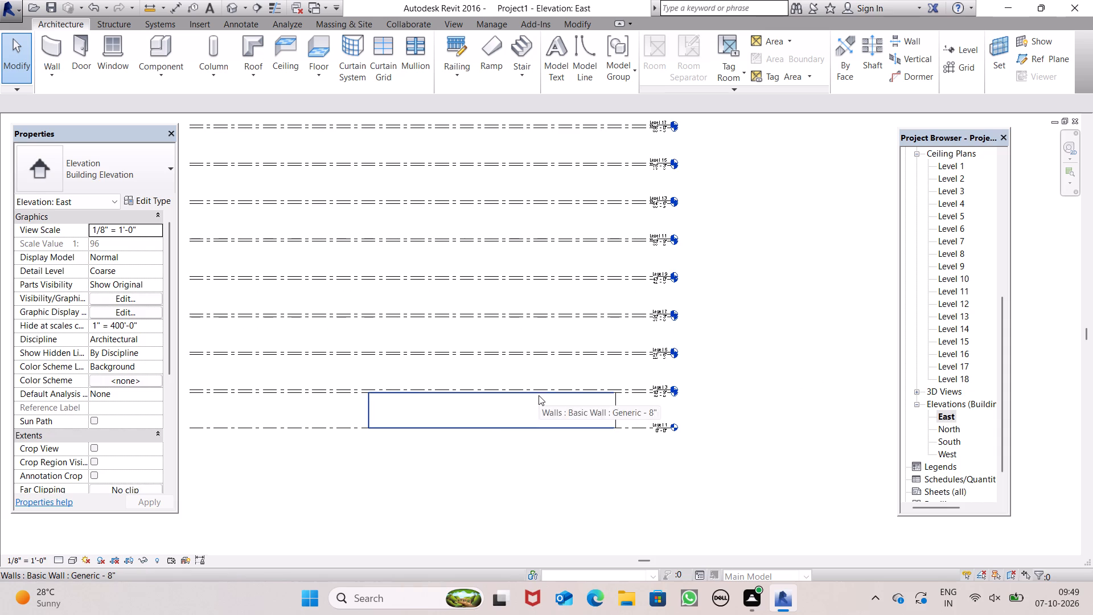
pyautogui.click(539, 394)
pyautogui.scroll(-5, 494, 396)
pyautogui.scroll(2, 483, 371)
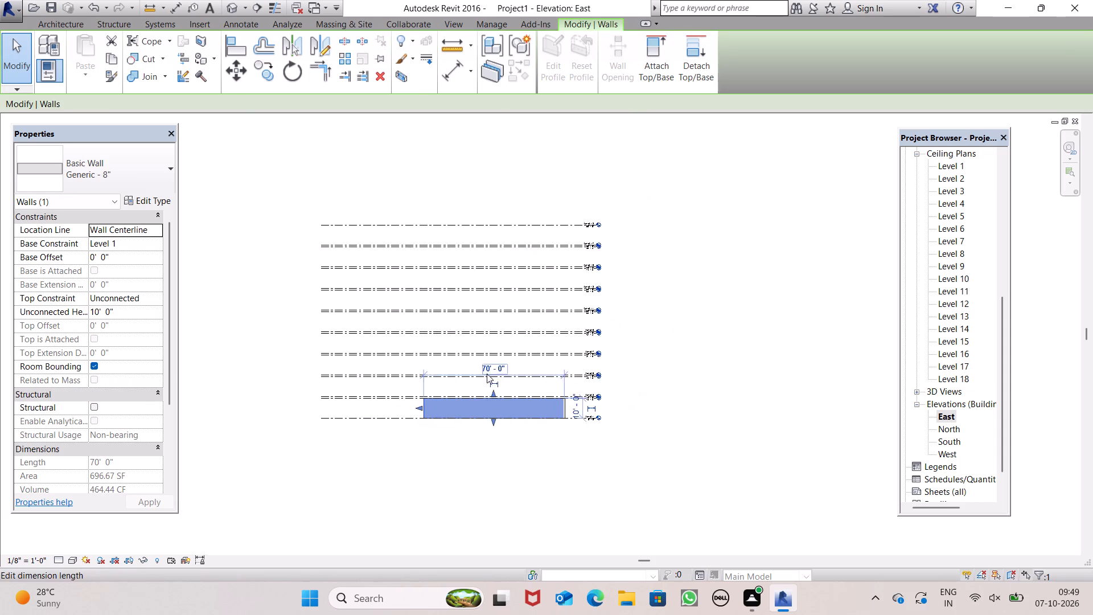
pyautogui.moveTo(495, 396); pyautogui.dragTo(497, 395)
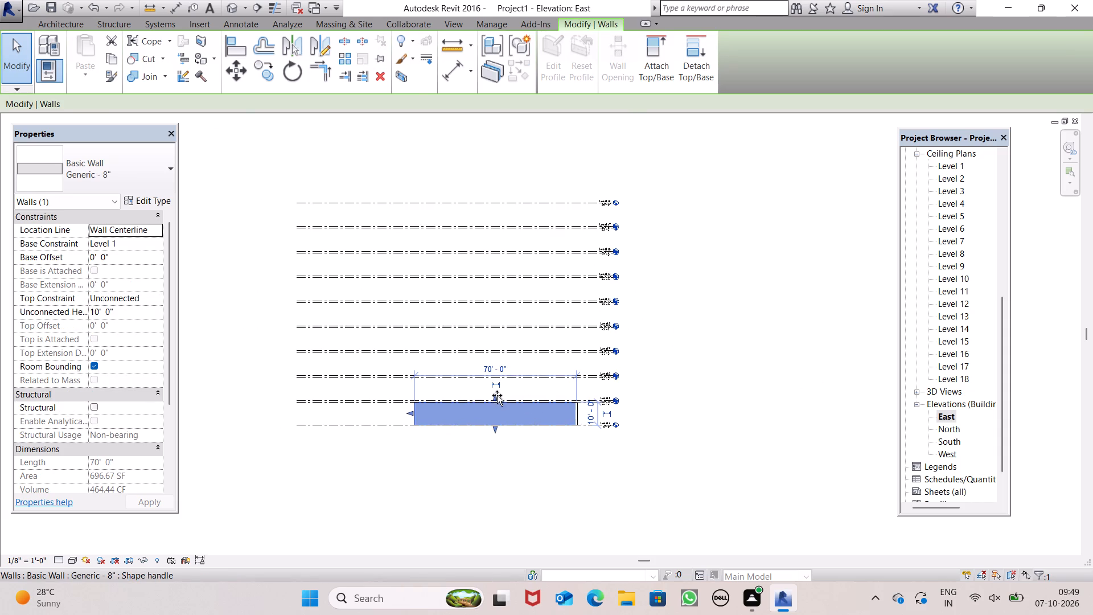
pyautogui.moveTo(497, 395); pyautogui.dragTo(485, 207)
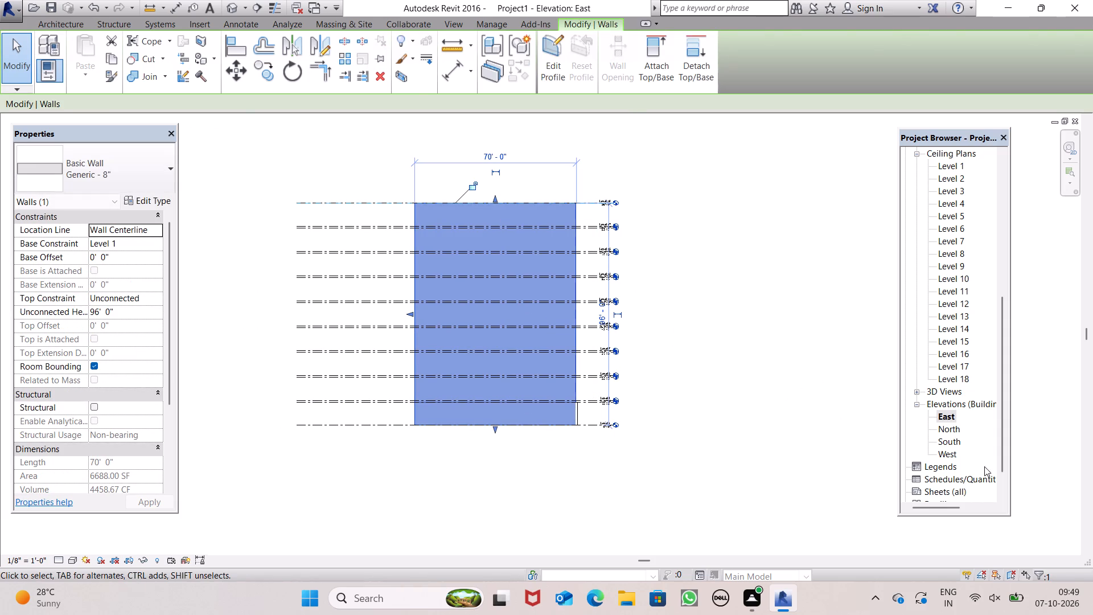
# In the North elevation, raise the top of the north Generic - 8" wall to Level 18, 96' high.
pyautogui.doubleClick(959, 431)
pyautogui.scroll(-1, 565, 403)
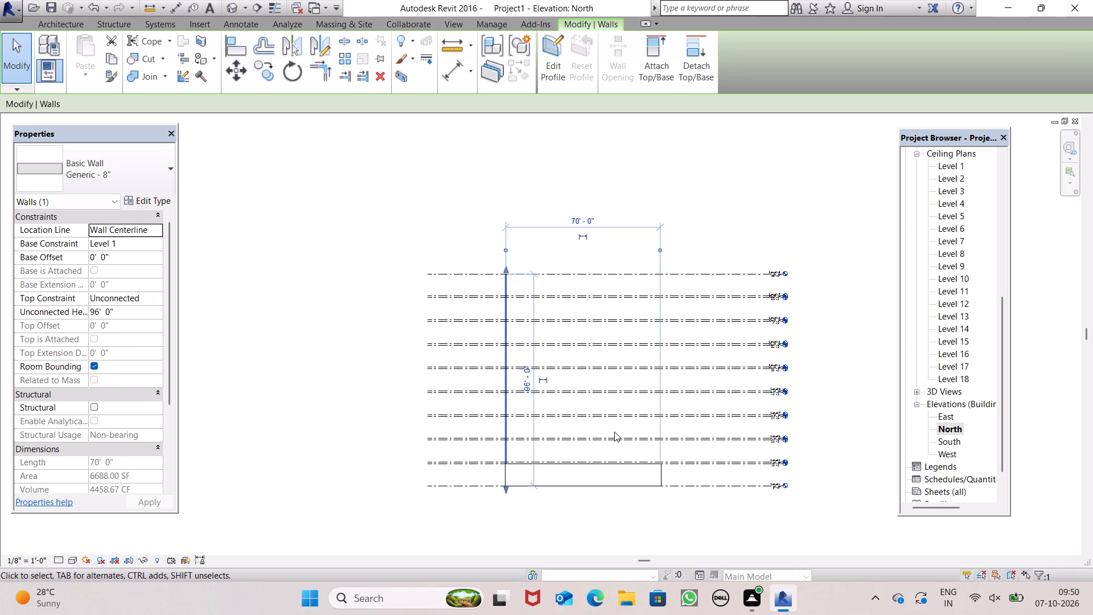
pyautogui.scroll(1, 614, 469)
pyautogui.click(525, 464)
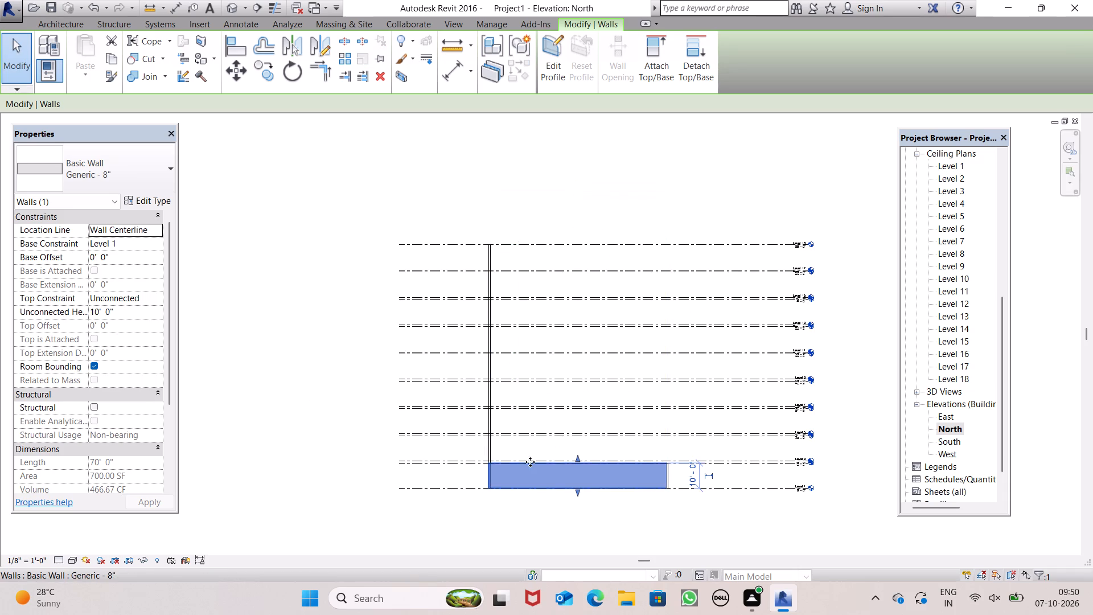
pyautogui.moveTo(577, 454); pyautogui.dragTo(595, 286)
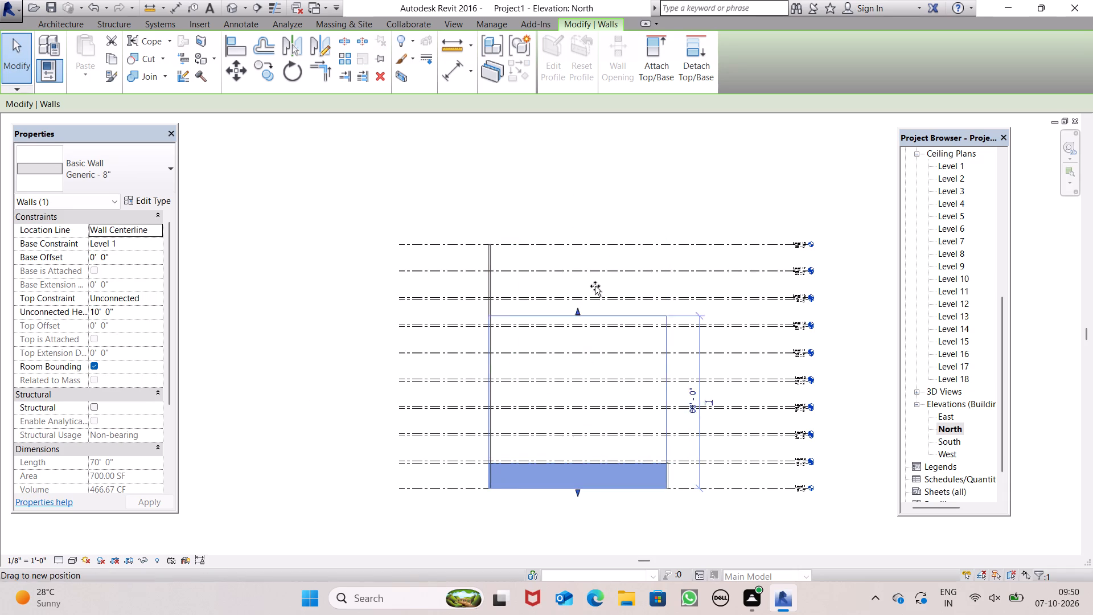
pyautogui.moveTo(595, 286); pyautogui.dragTo(592, 245)
pyautogui.click(692, 555)
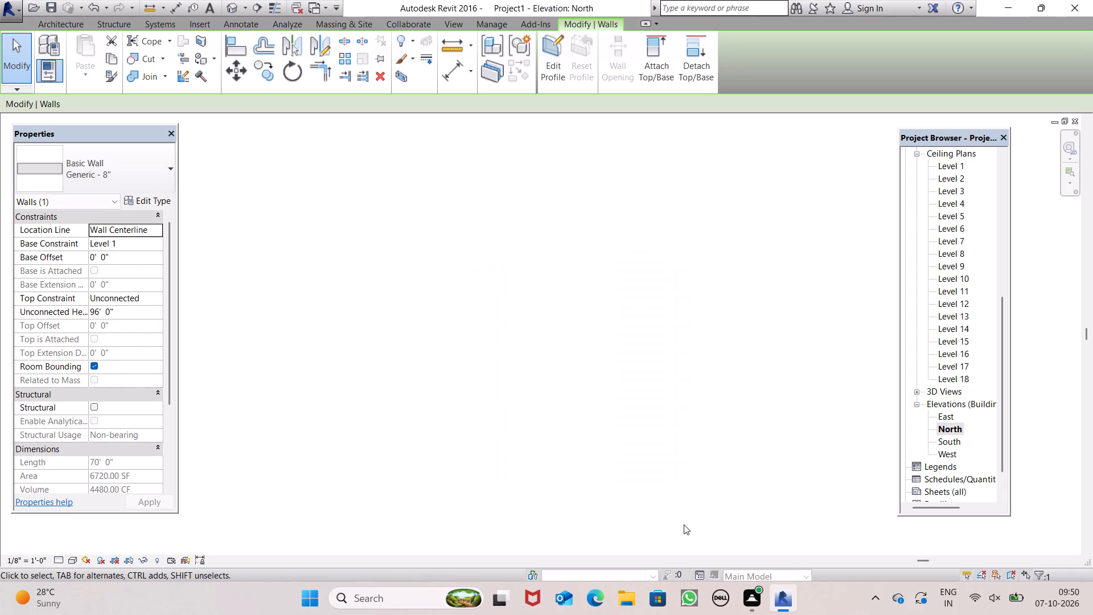
# In the North elevation, select the west wall by its edge and raise its top to Level 18.
pyautogui.doubleClick(959, 430)
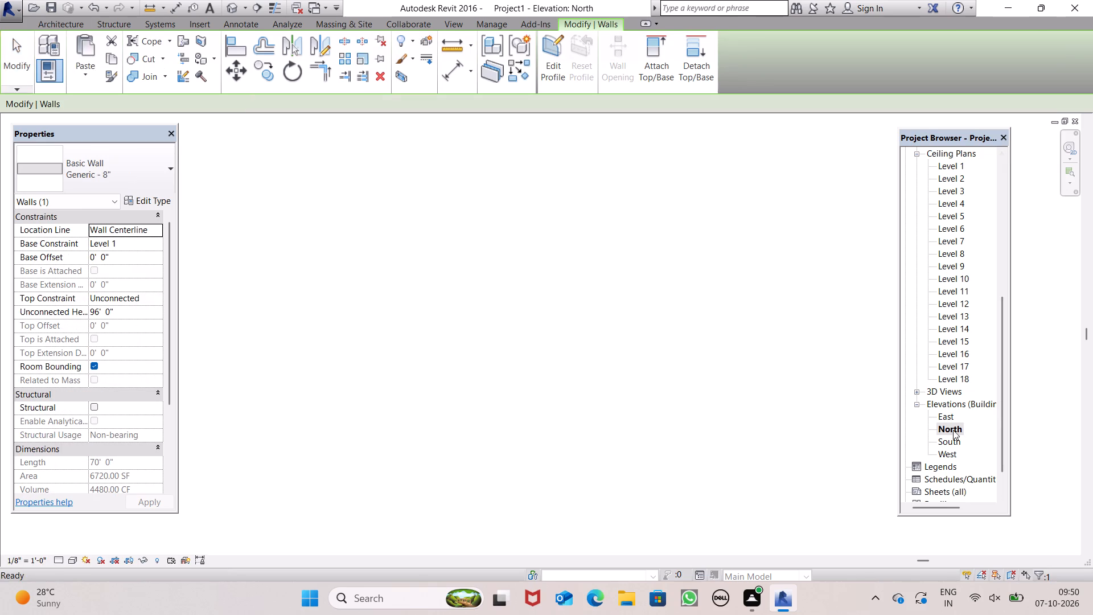
pyautogui.click(654, 574)
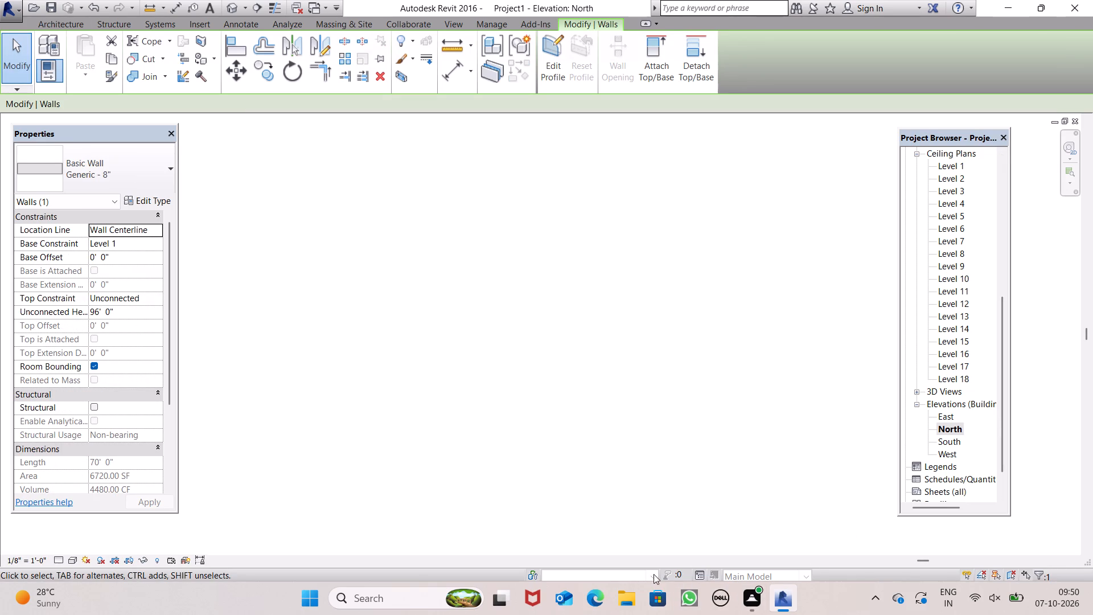
pyautogui.scroll(-7, 665, 371)
pyautogui.scroll(-3, 617, 388)
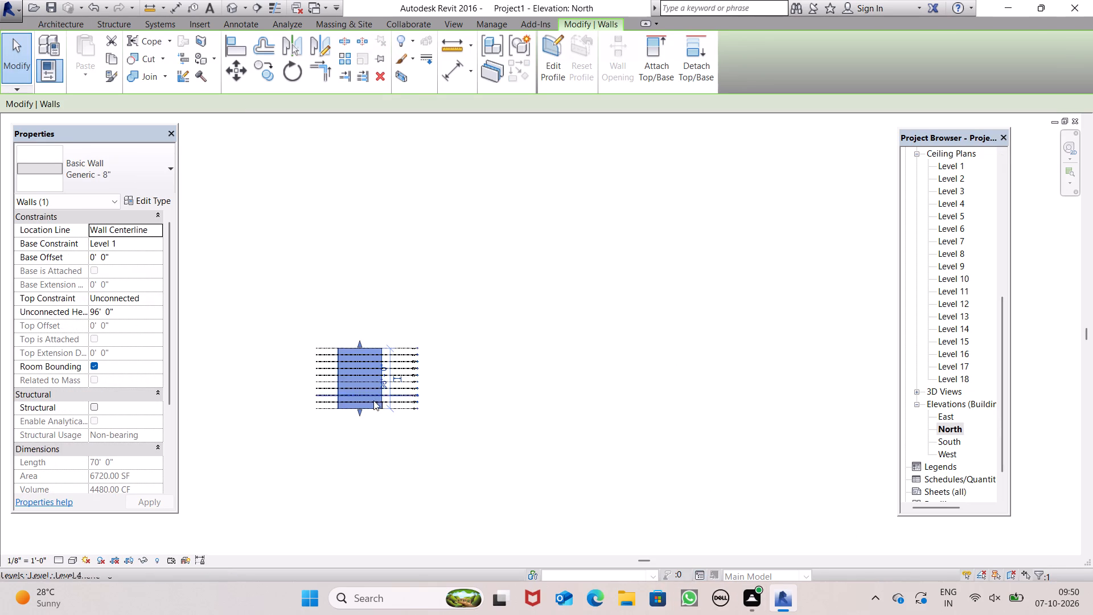
pyautogui.scroll(6, 354, 398)
pyautogui.scroll(6, 444, 419)
pyautogui.click(487, 479)
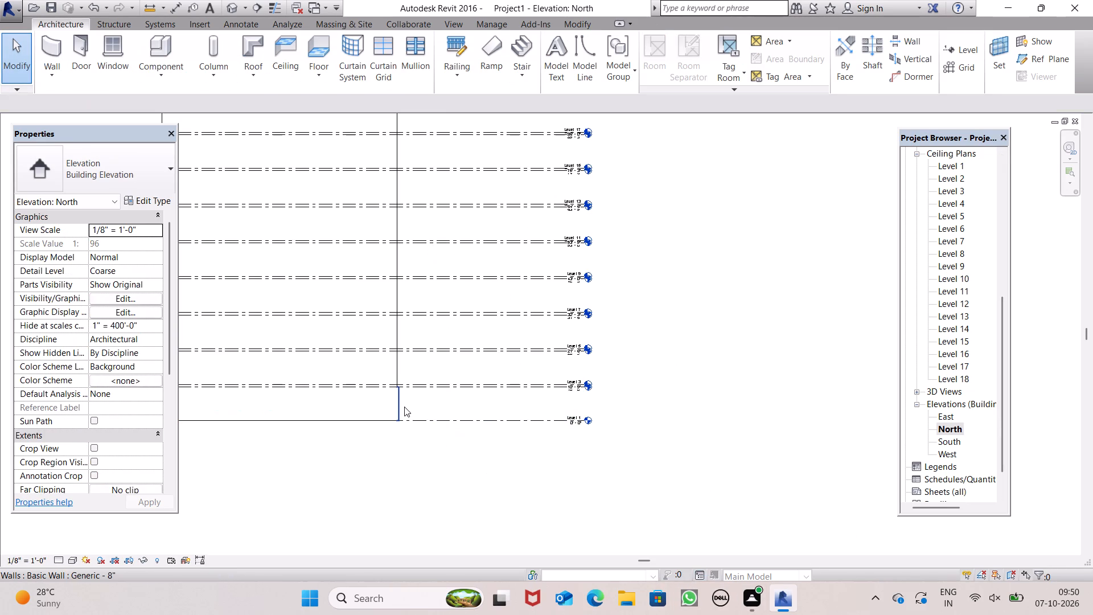
pyautogui.click(400, 407)
pyautogui.scroll(-4, 447, 420)
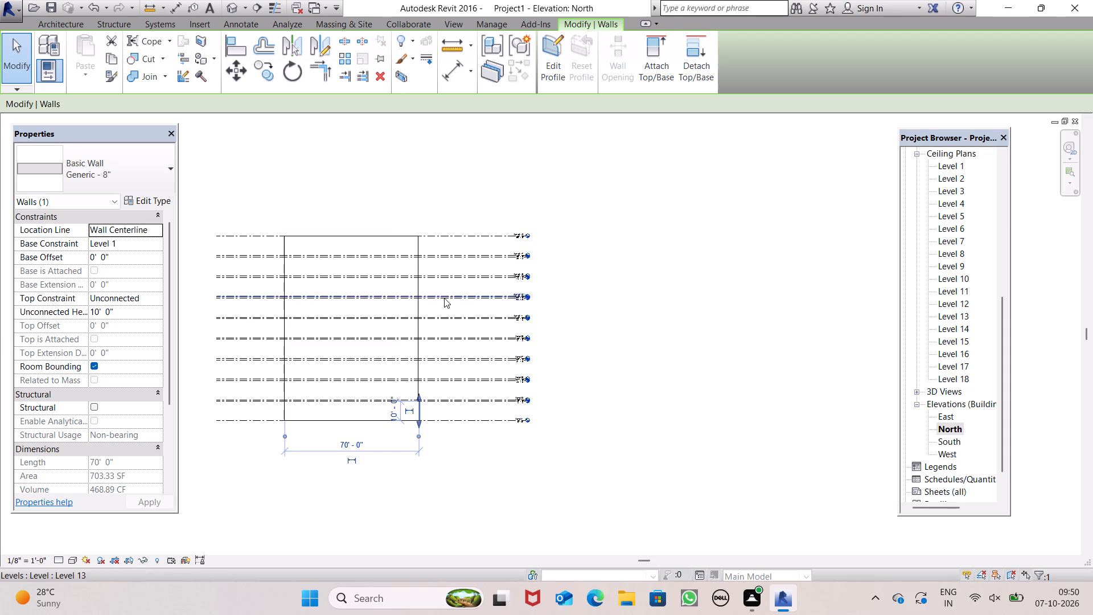
pyautogui.scroll(2, 444, 298)
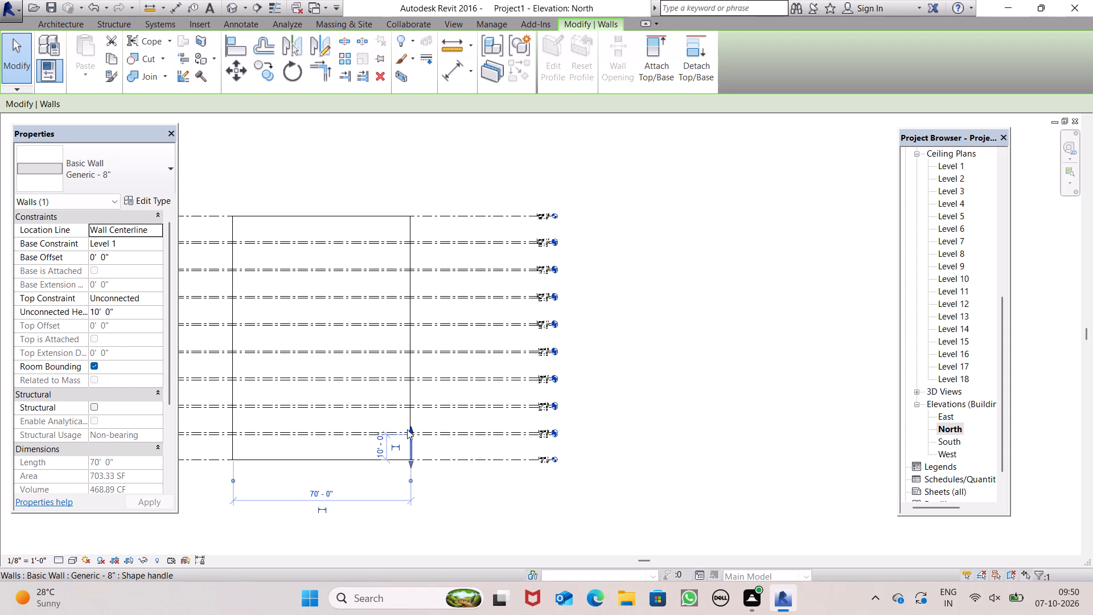
pyautogui.moveTo(410, 429); pyautogui.dragTo(417, 257)
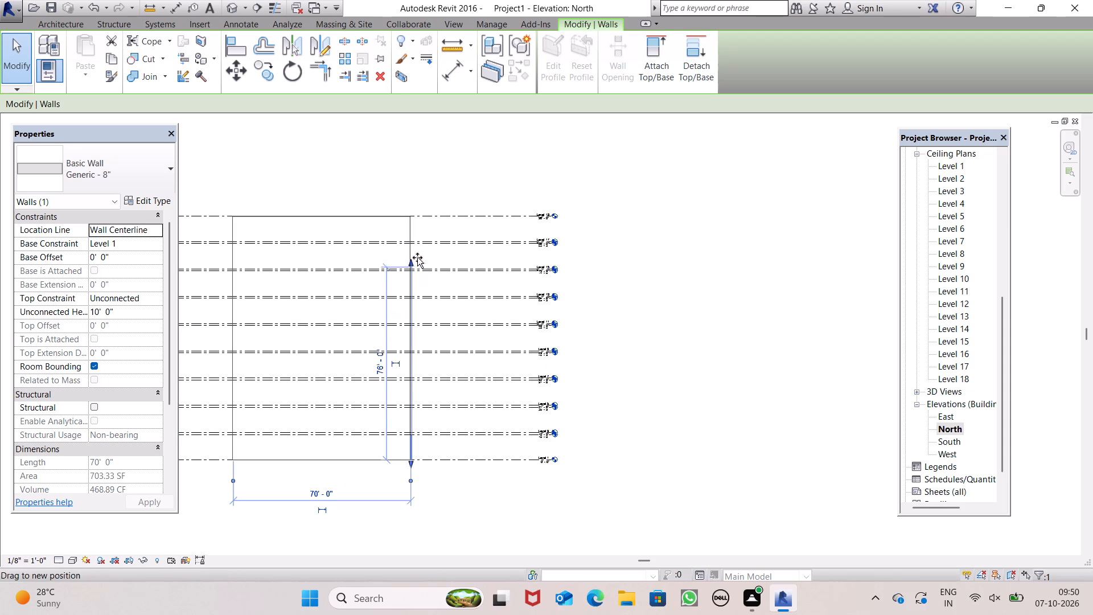
pyautogui.moveTo(417, 257); pyautogui.dragTo(414, 222)
pyautogui.click(674, 294)
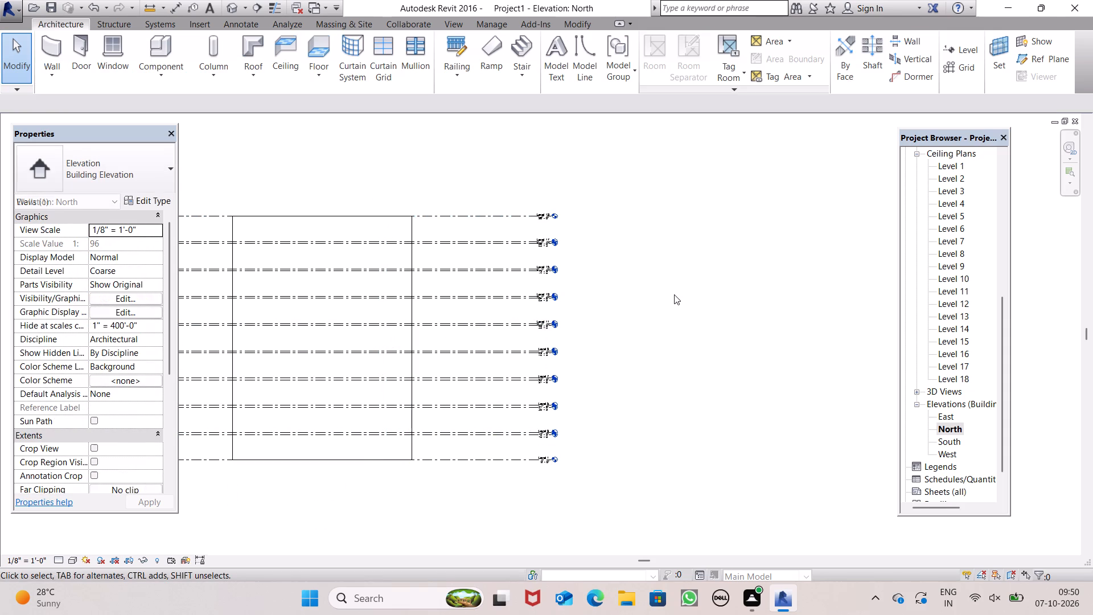
# In the South elevation, raise the top of the Curtain Wall 1 to Level 18, 96' high.
pyautogui.doubleClick(952, 444)
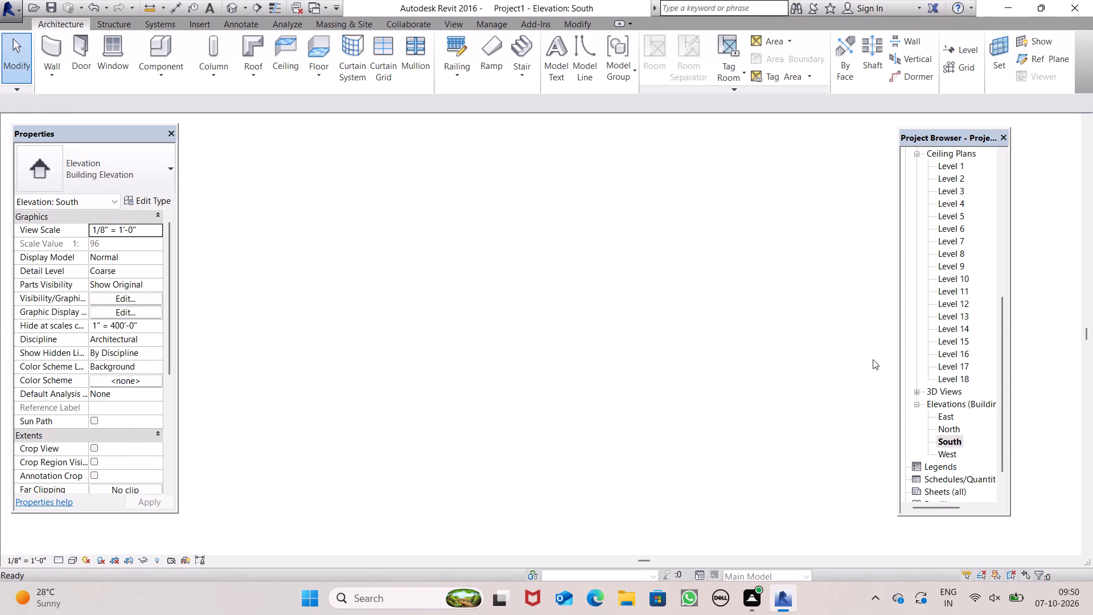
pyautogui.scroll(-3, 0, 450)
pyautogui.scroll(-1, 85, 572)
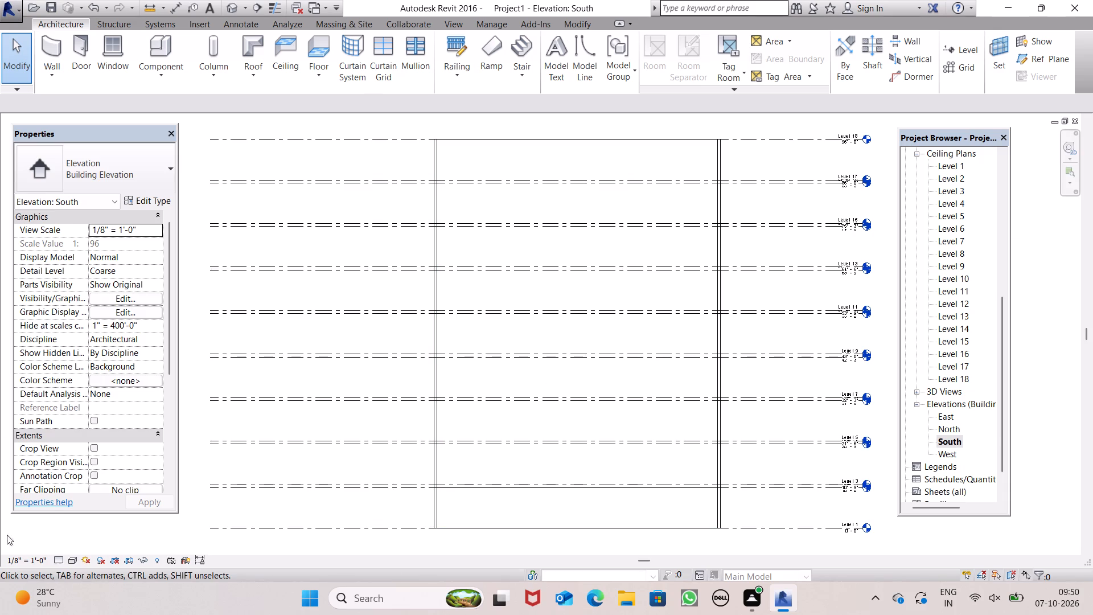
pyautogui.scroll(-2, 544, 564)
pyautogui.scroll(-2, 578, 479)
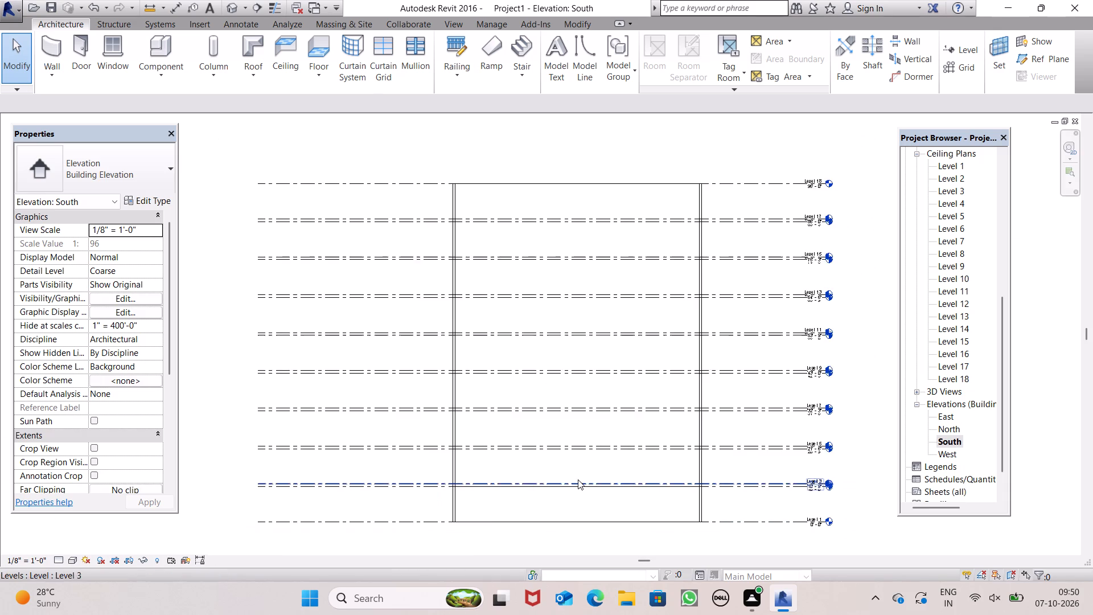
pyautogui.click(578, 485)
pyautogui.moveTo(577, 479); pyautogui.dragTo(617, 179)
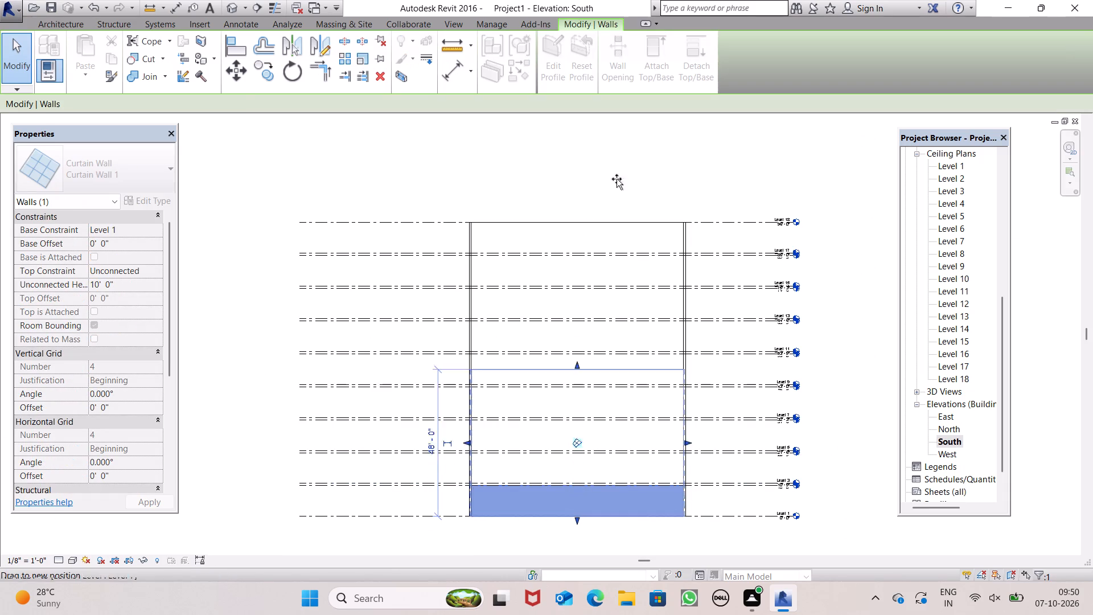
pyautogui.moveTo(617, 179); pyautogui.dragTo(592, 224)
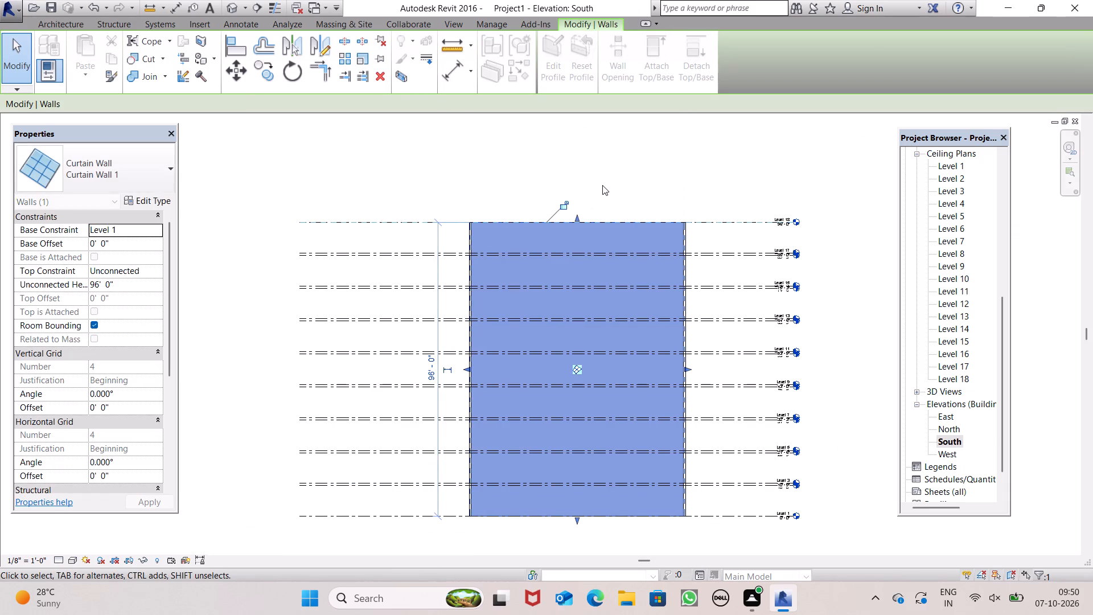
pyautogui.click(602, 185)
# Open the West elevation and select the west wall to check its extent against the levels.
pyautogui.scroll(-2, 568, 218)
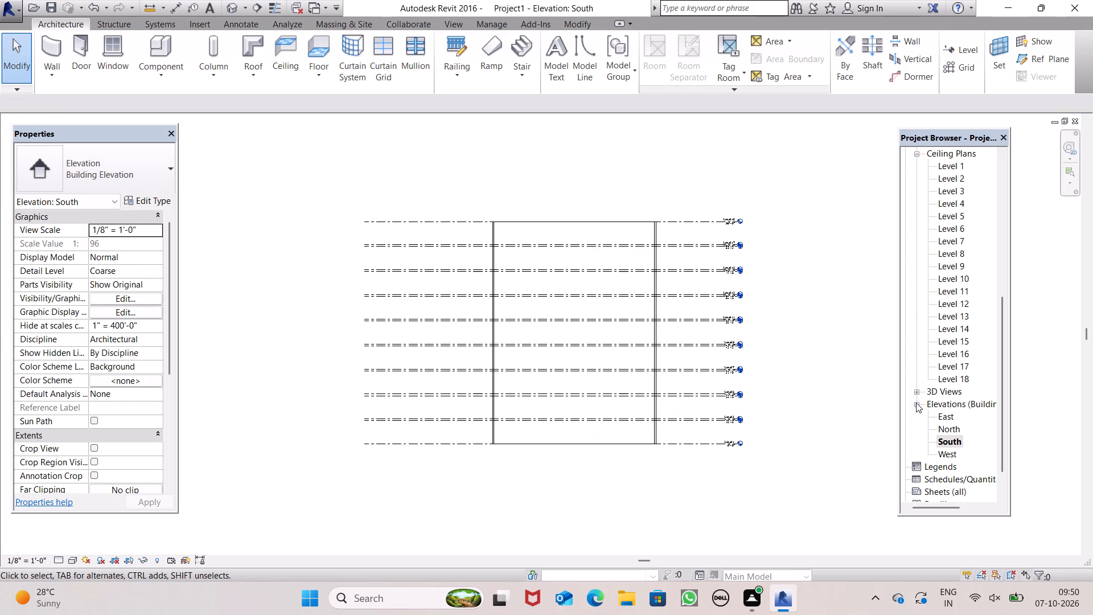
pyautogui.doubleClick(944, 448)
pyautogui.scroll(-1, 462, 399)
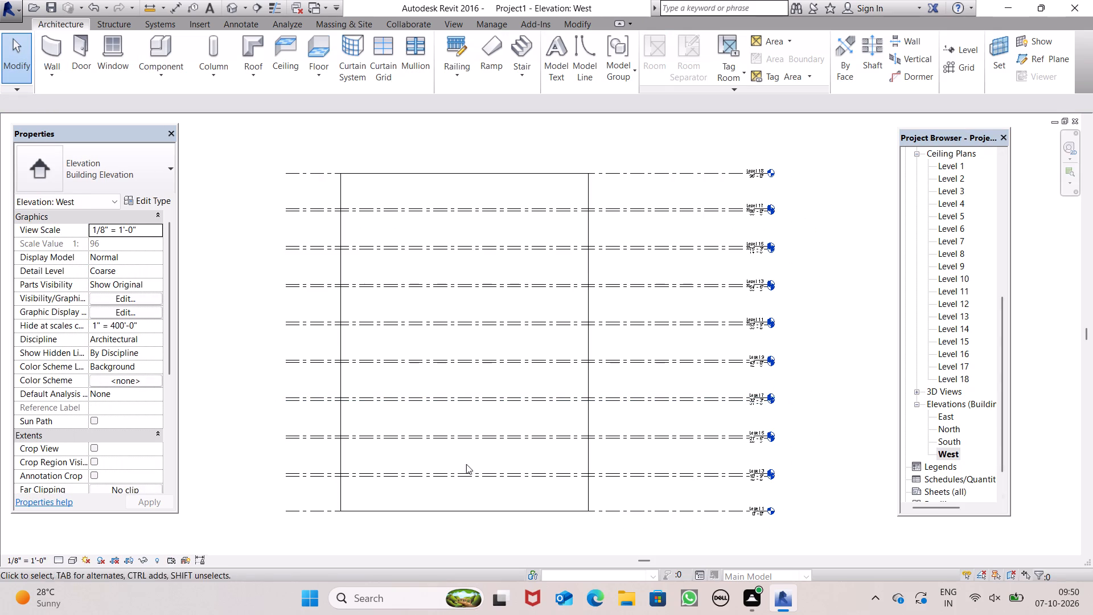
pyautogui.scroll(-1, 475, 474)
pyautogui.click(432, 217)
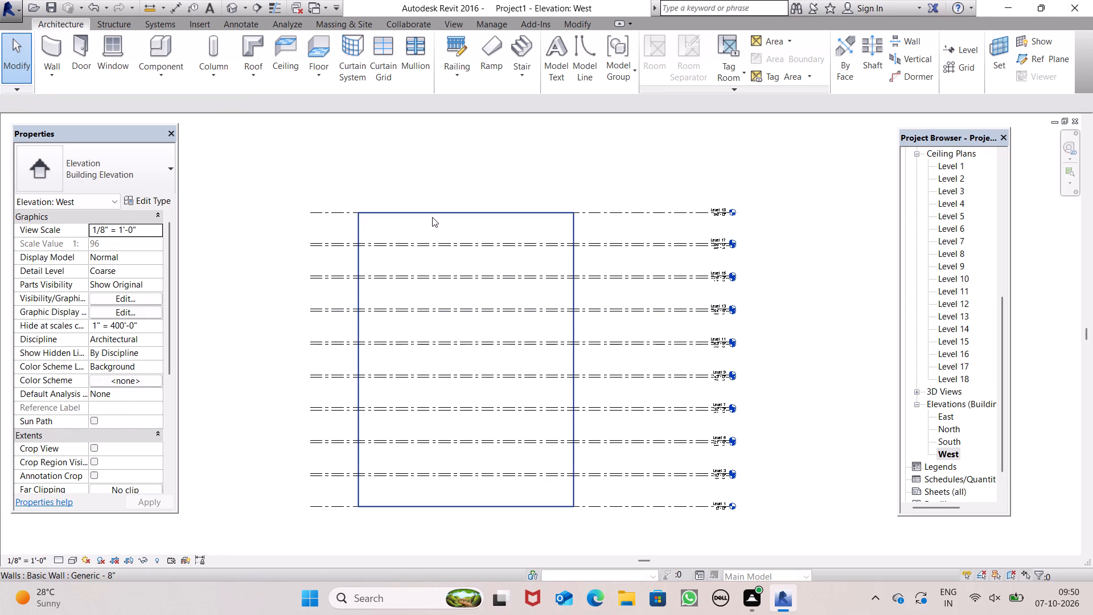
pyautogui.scroll(-1, 556, 457)
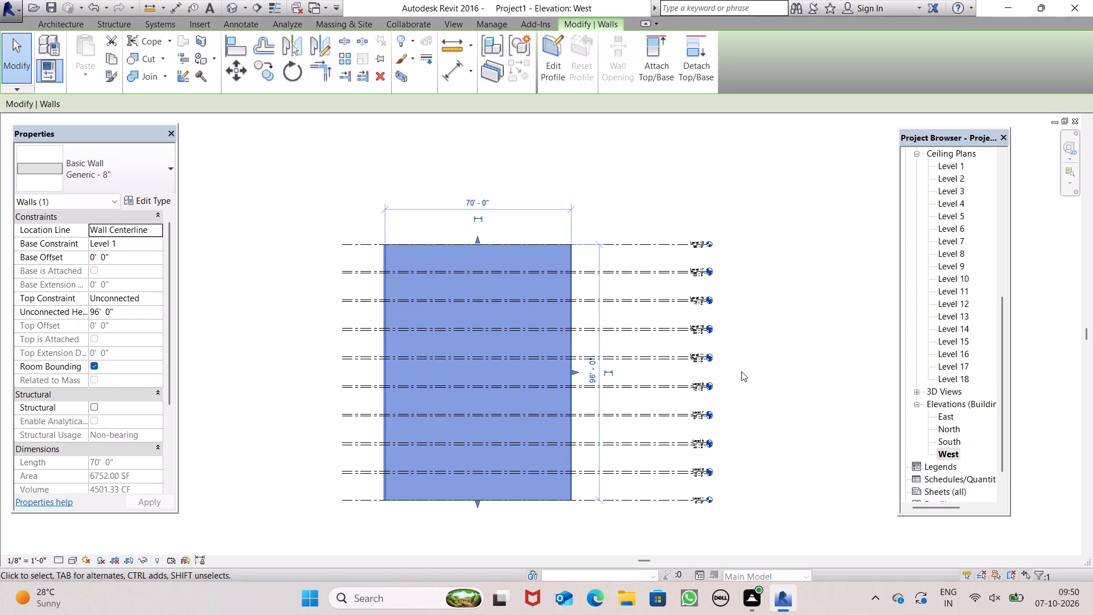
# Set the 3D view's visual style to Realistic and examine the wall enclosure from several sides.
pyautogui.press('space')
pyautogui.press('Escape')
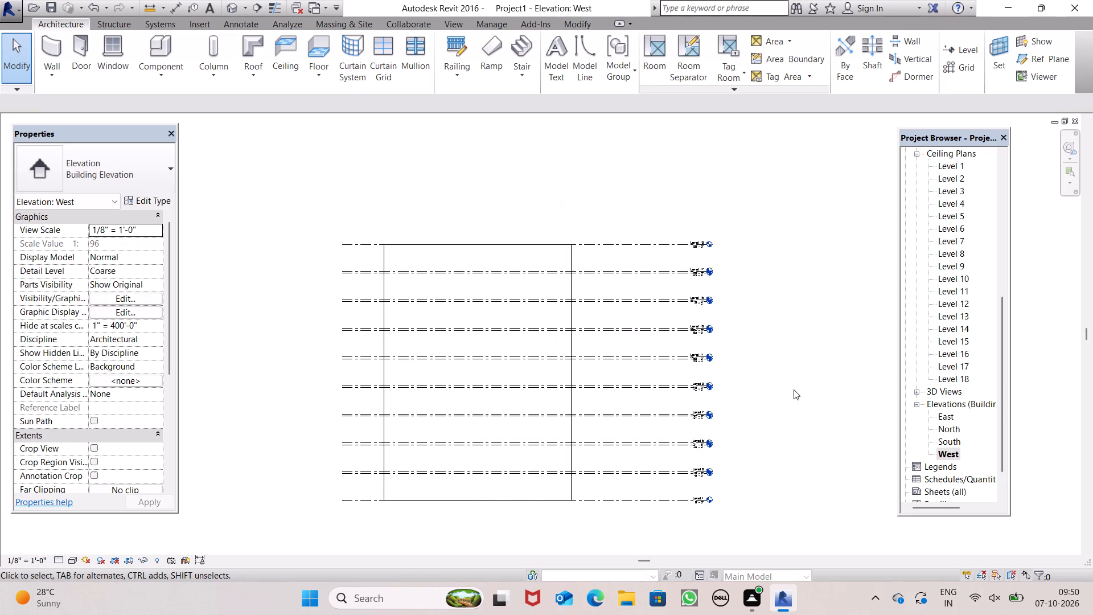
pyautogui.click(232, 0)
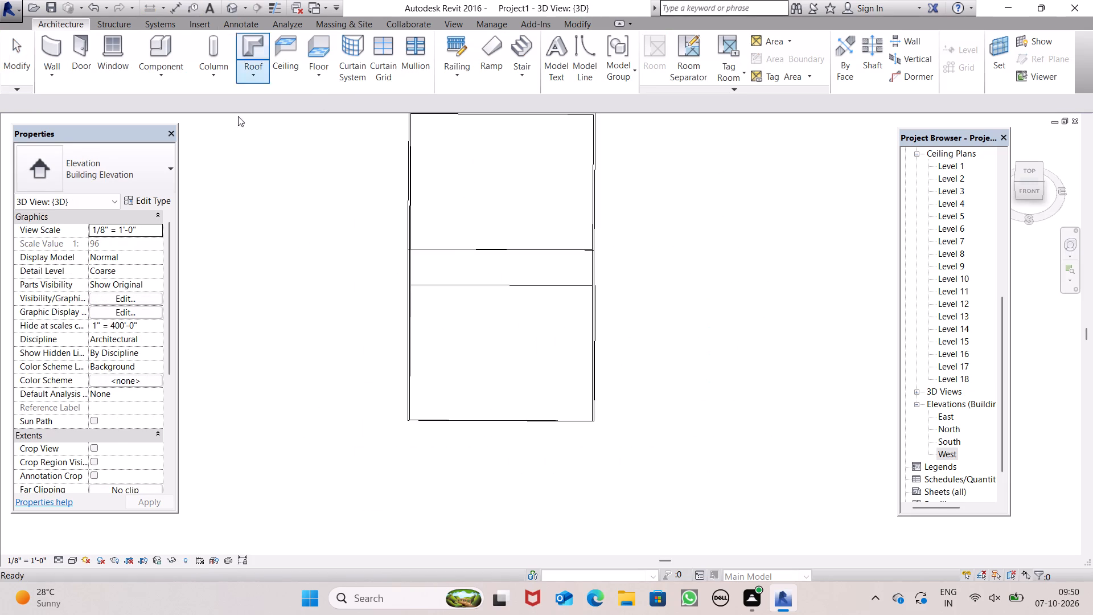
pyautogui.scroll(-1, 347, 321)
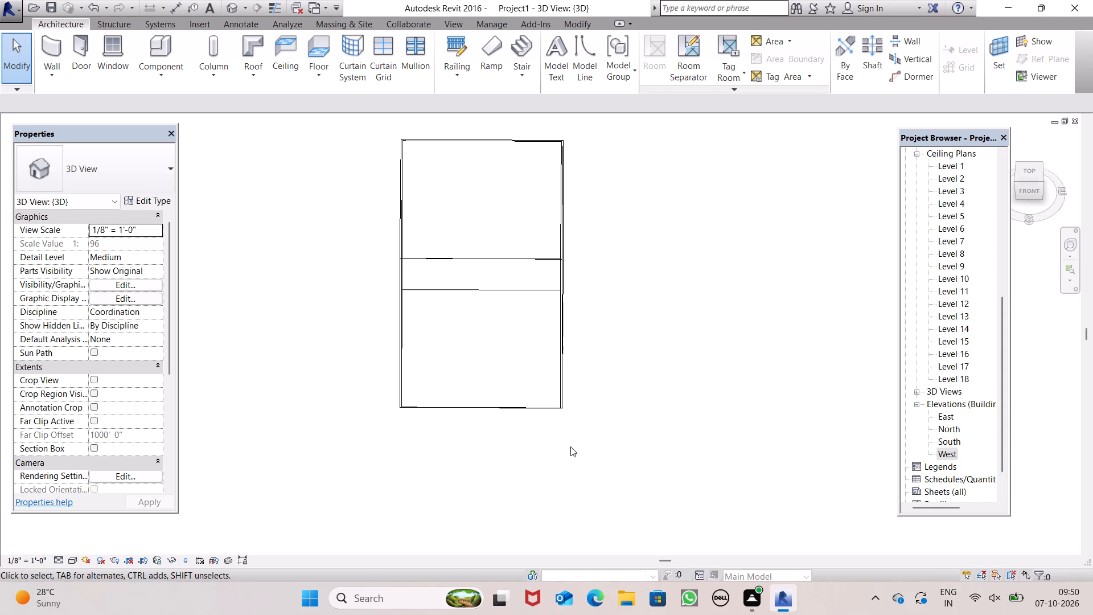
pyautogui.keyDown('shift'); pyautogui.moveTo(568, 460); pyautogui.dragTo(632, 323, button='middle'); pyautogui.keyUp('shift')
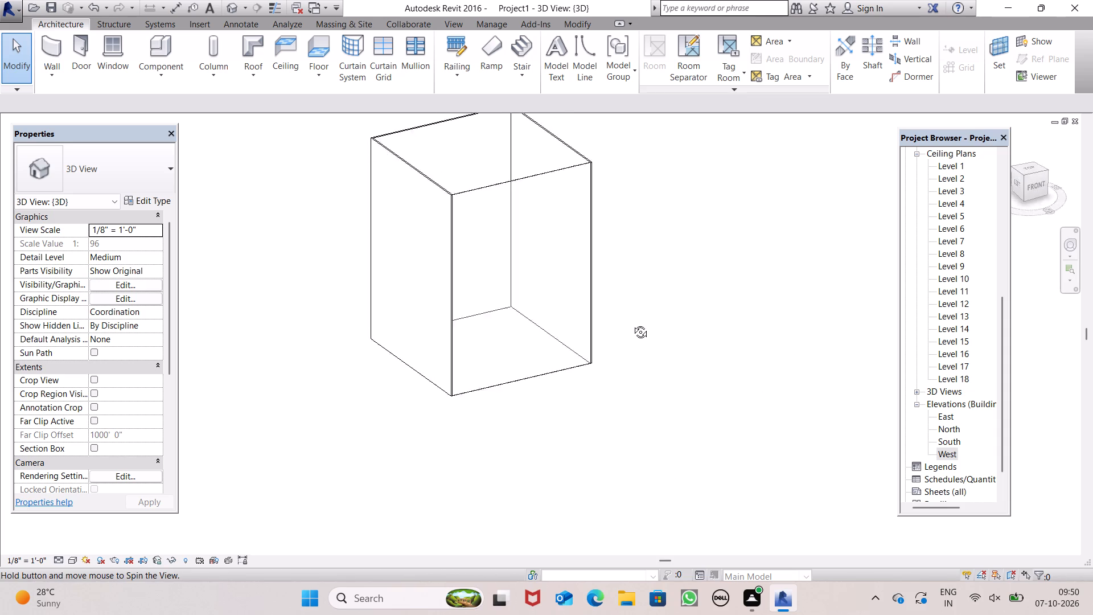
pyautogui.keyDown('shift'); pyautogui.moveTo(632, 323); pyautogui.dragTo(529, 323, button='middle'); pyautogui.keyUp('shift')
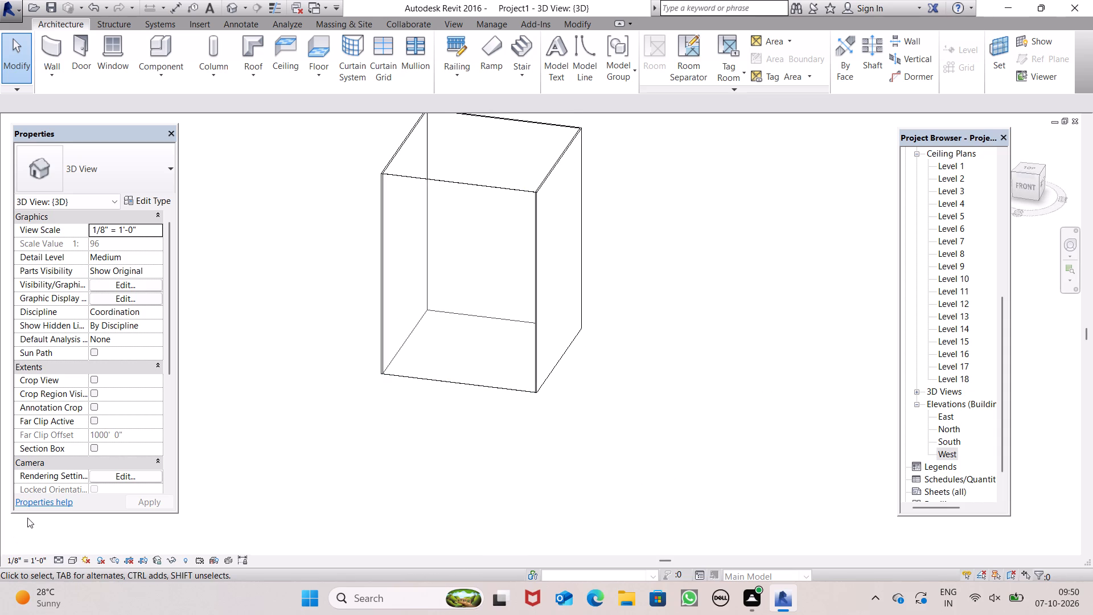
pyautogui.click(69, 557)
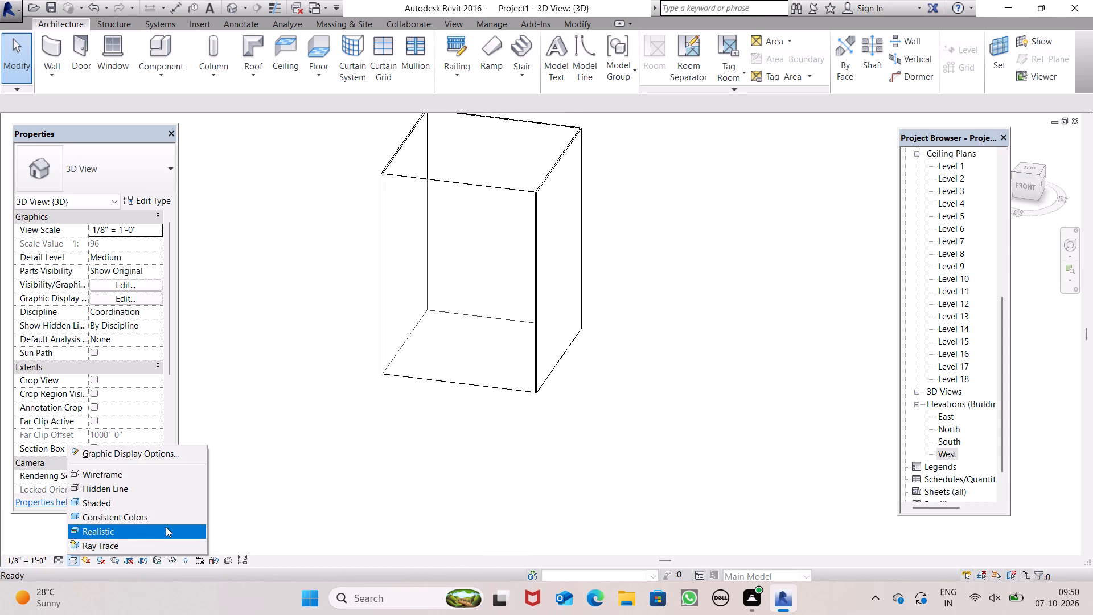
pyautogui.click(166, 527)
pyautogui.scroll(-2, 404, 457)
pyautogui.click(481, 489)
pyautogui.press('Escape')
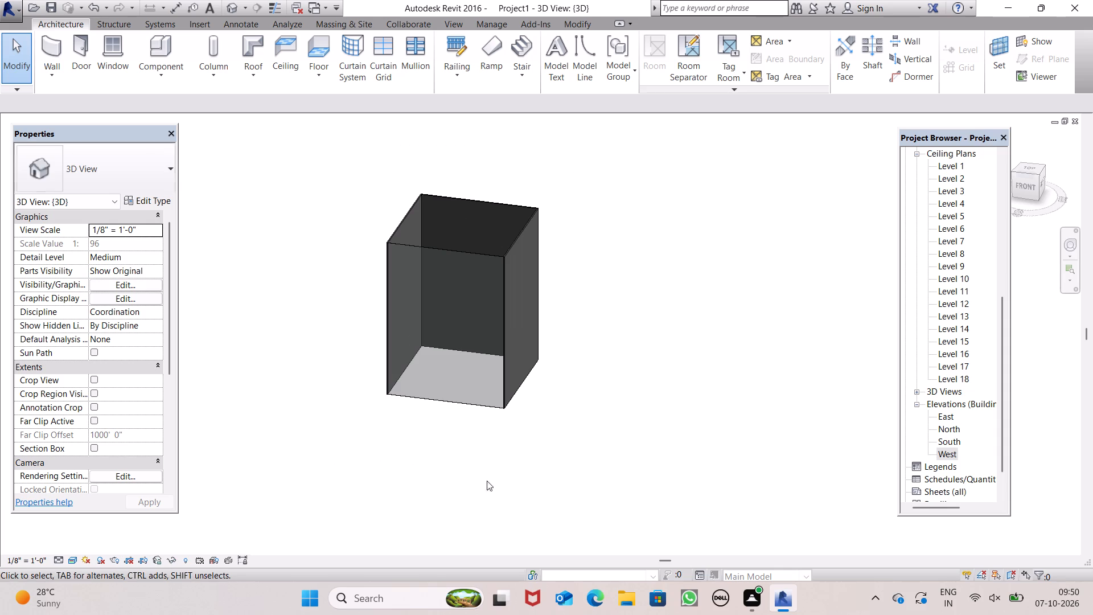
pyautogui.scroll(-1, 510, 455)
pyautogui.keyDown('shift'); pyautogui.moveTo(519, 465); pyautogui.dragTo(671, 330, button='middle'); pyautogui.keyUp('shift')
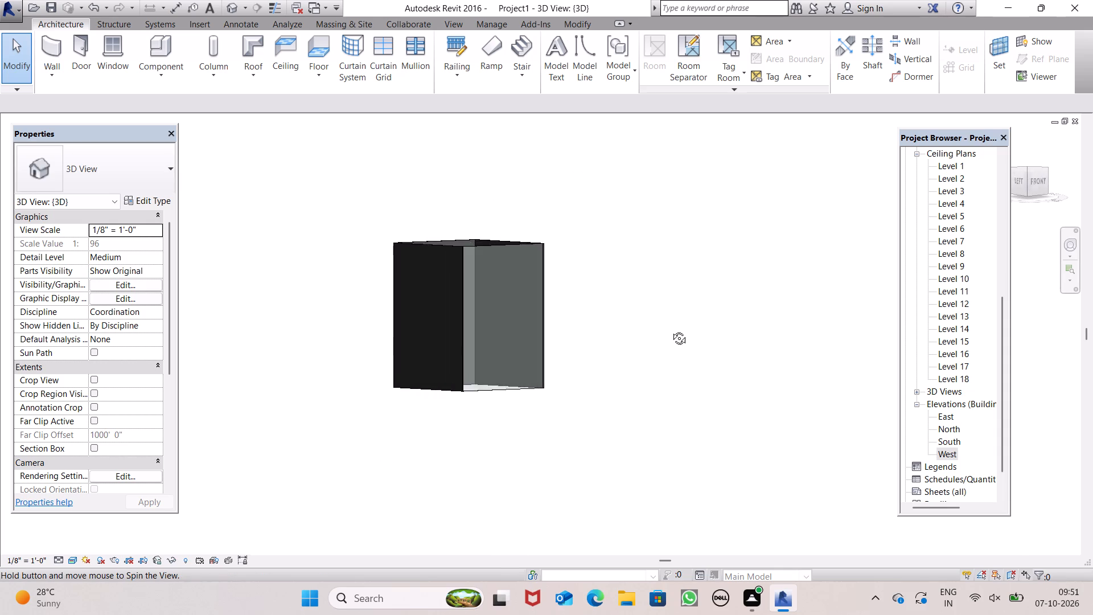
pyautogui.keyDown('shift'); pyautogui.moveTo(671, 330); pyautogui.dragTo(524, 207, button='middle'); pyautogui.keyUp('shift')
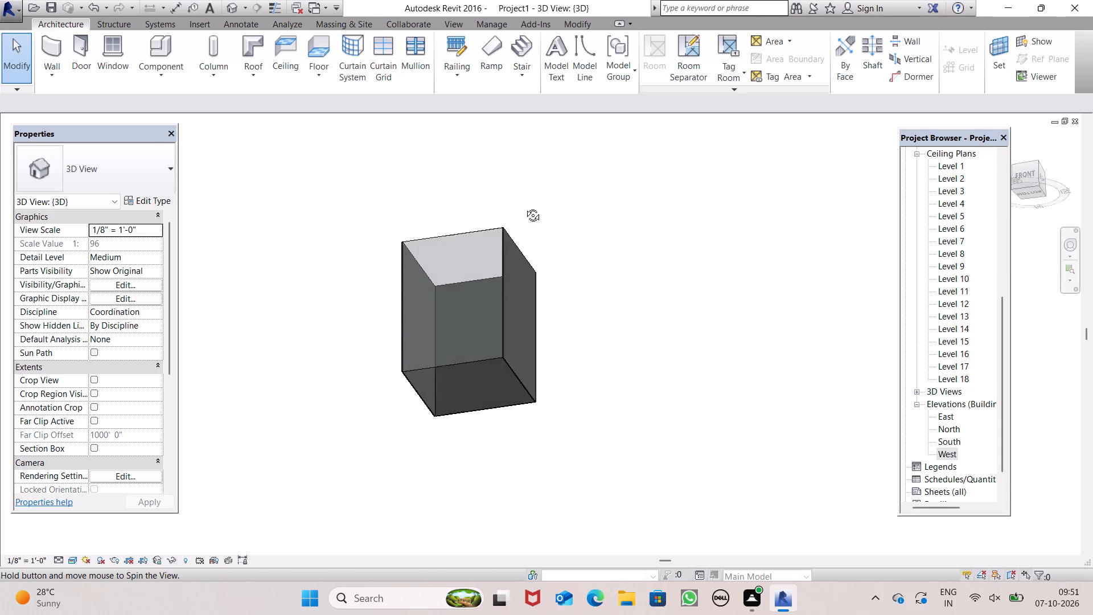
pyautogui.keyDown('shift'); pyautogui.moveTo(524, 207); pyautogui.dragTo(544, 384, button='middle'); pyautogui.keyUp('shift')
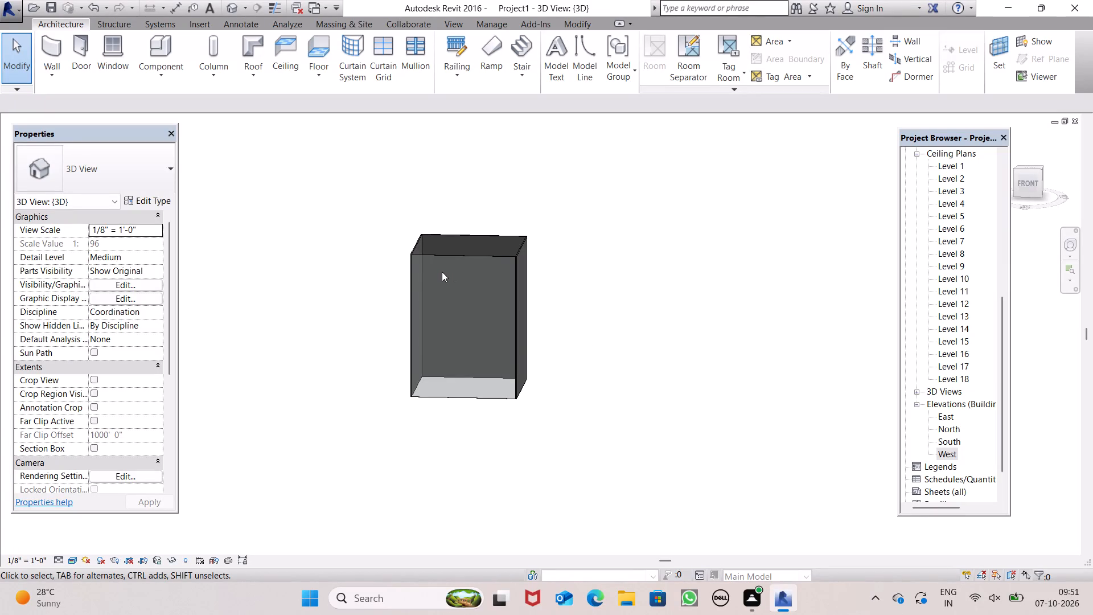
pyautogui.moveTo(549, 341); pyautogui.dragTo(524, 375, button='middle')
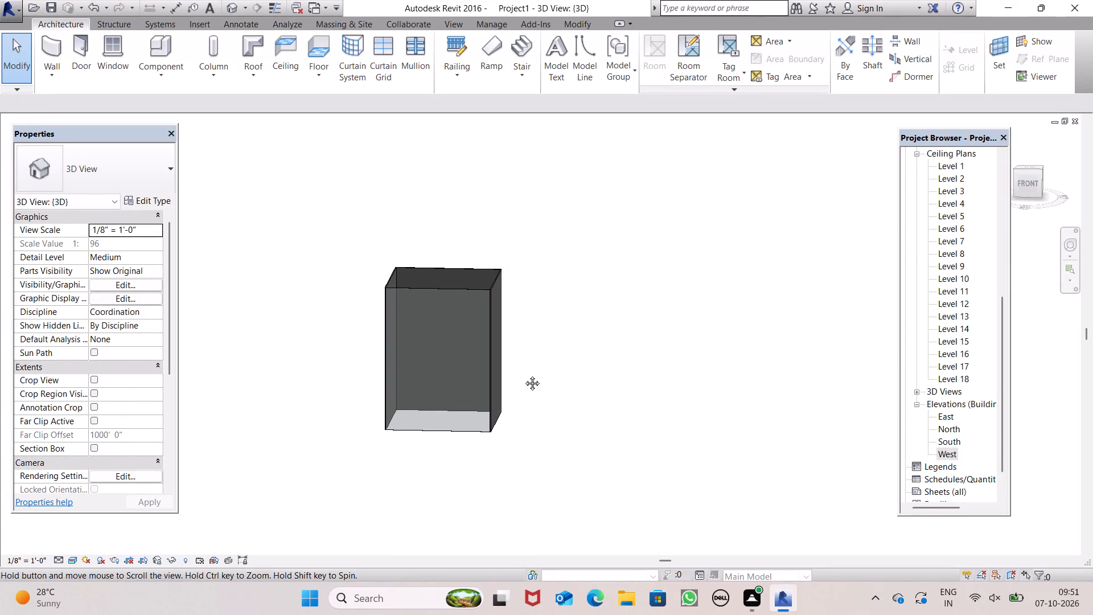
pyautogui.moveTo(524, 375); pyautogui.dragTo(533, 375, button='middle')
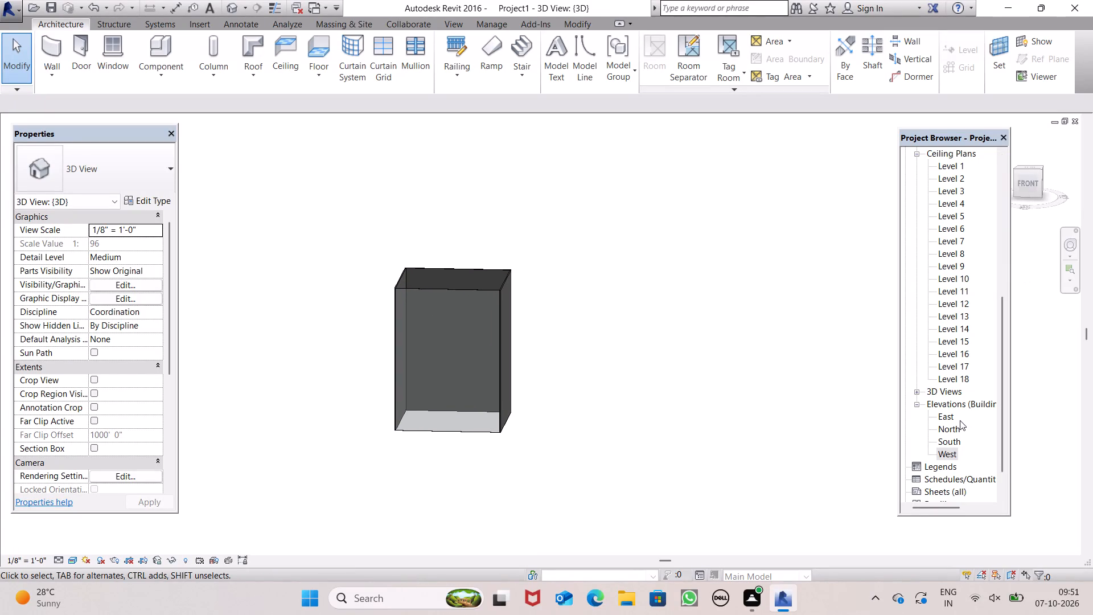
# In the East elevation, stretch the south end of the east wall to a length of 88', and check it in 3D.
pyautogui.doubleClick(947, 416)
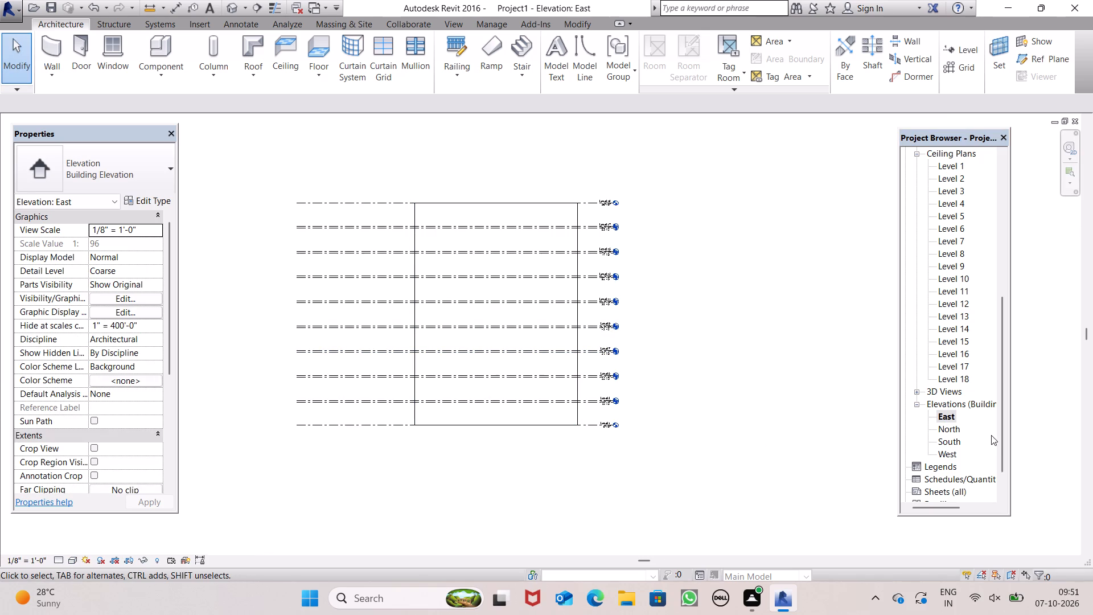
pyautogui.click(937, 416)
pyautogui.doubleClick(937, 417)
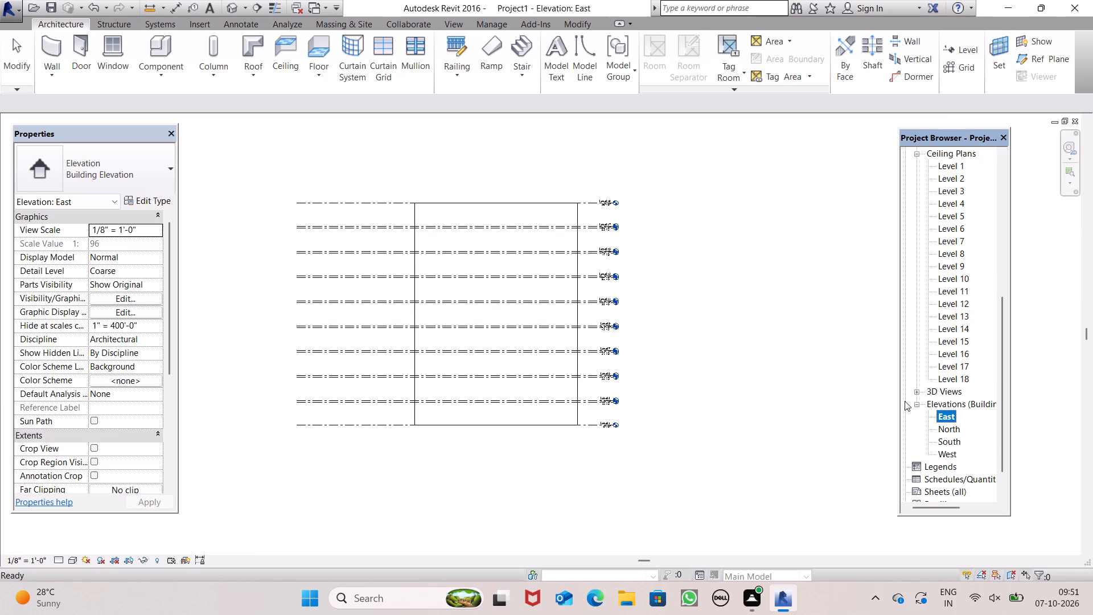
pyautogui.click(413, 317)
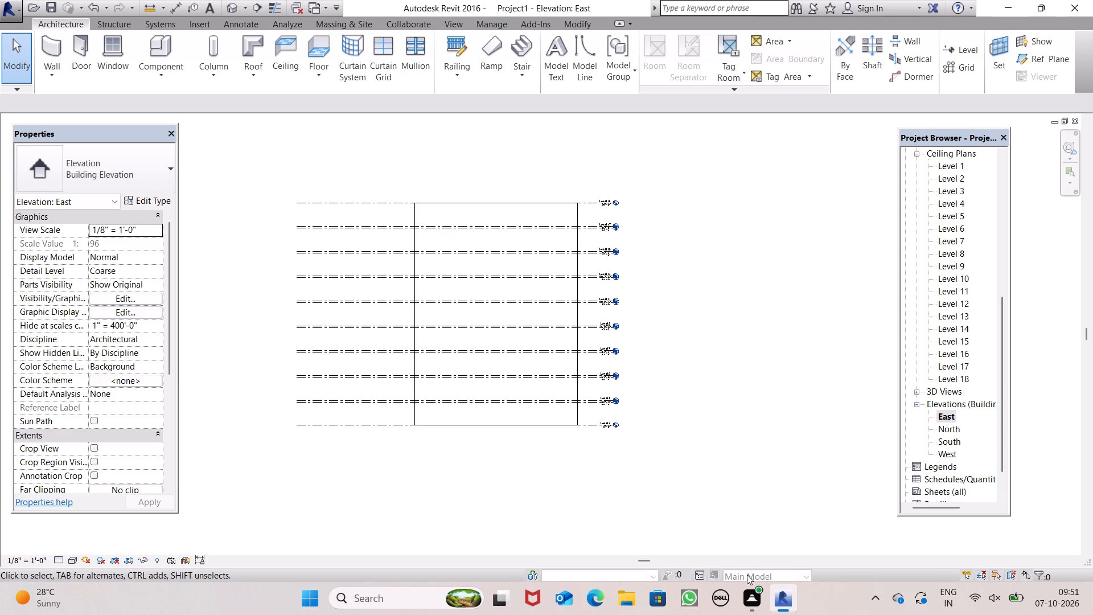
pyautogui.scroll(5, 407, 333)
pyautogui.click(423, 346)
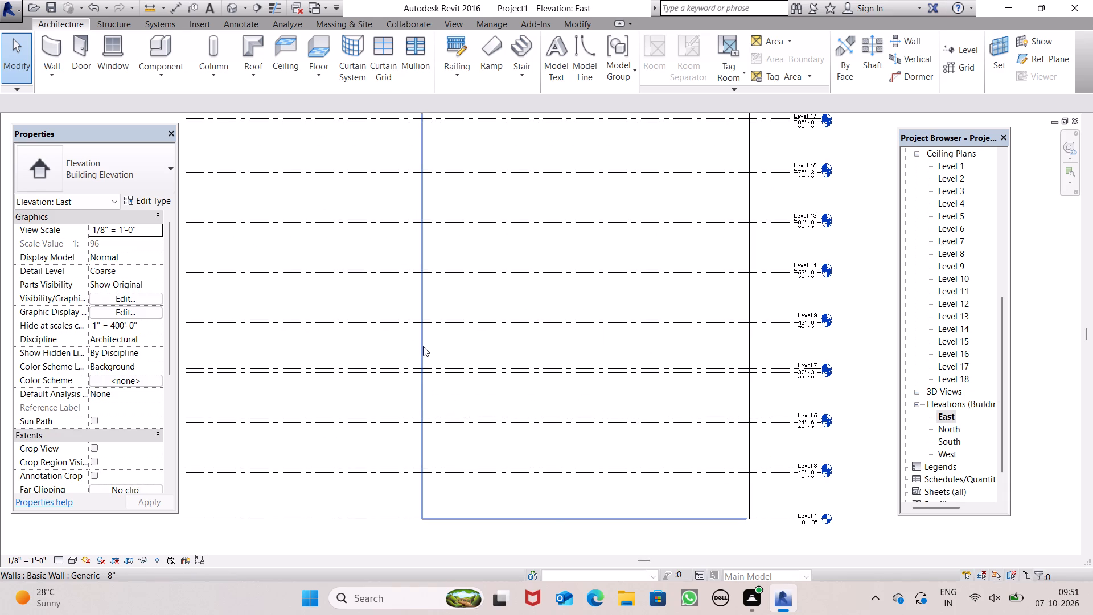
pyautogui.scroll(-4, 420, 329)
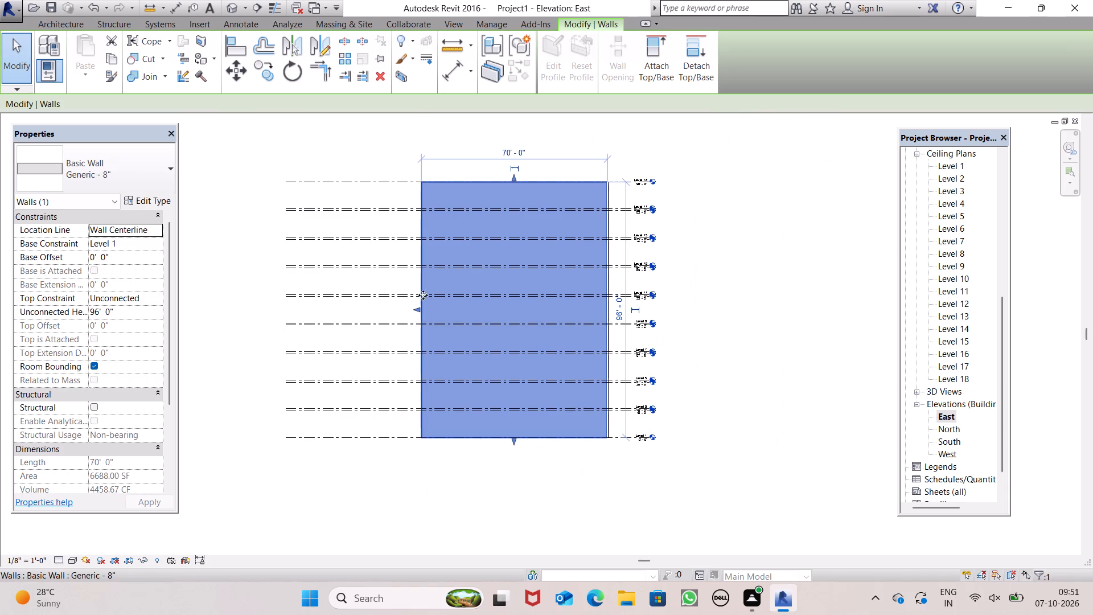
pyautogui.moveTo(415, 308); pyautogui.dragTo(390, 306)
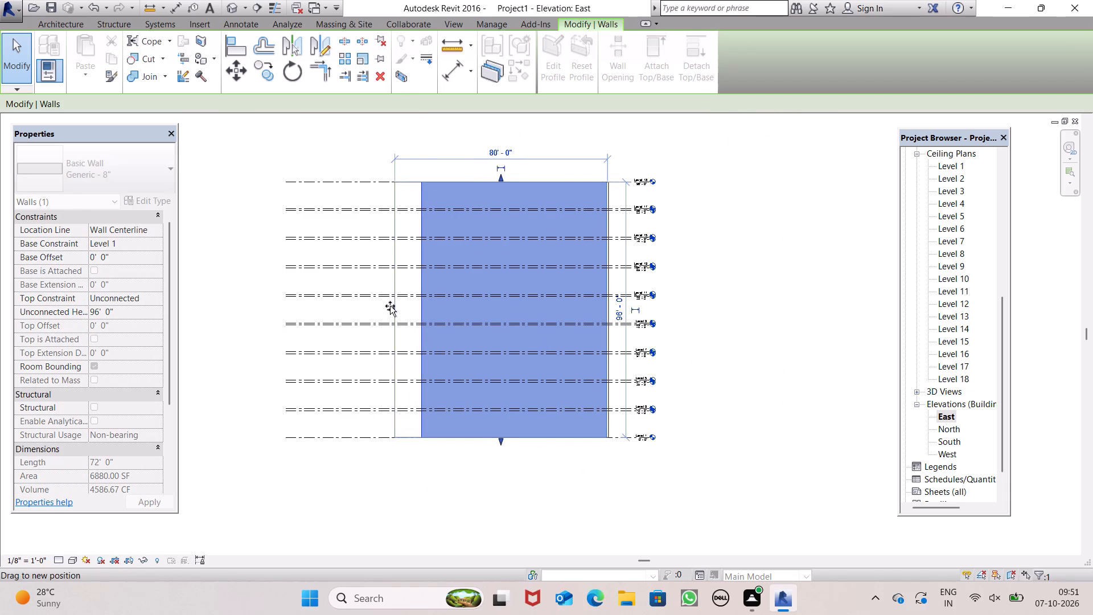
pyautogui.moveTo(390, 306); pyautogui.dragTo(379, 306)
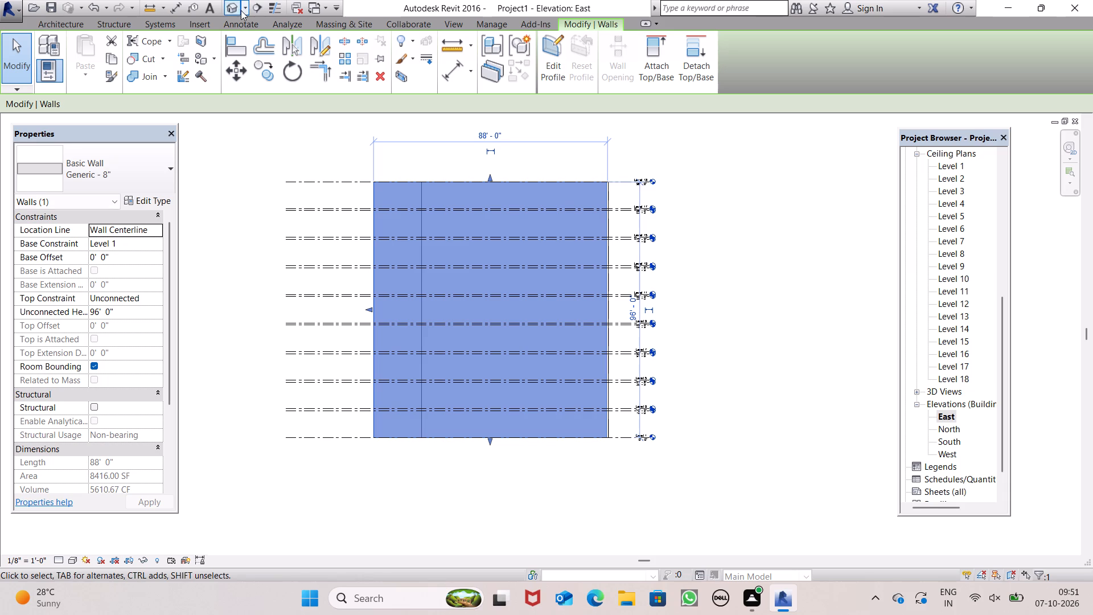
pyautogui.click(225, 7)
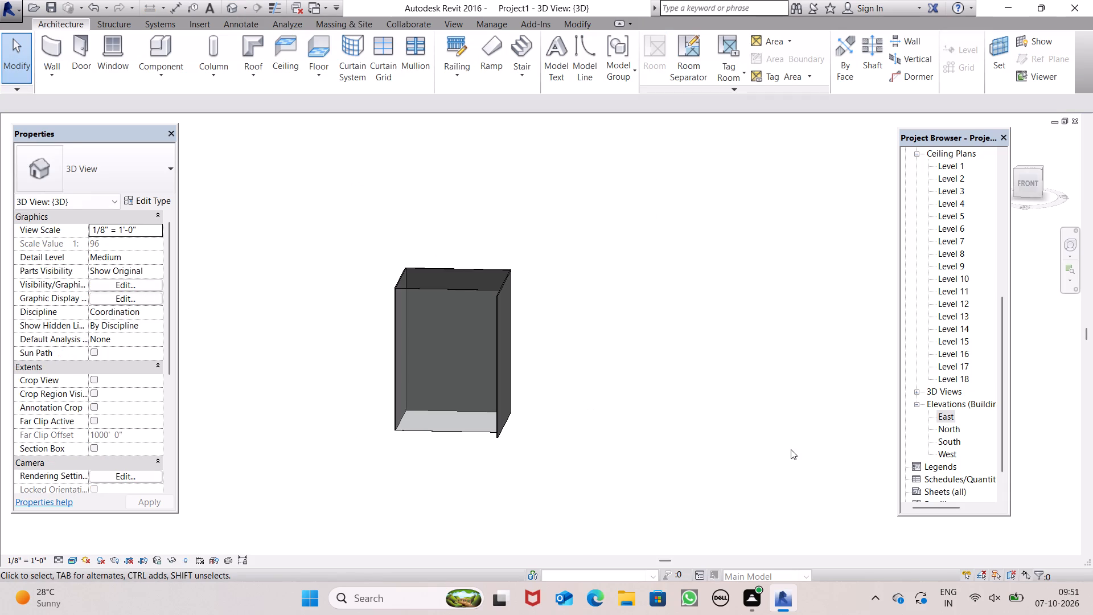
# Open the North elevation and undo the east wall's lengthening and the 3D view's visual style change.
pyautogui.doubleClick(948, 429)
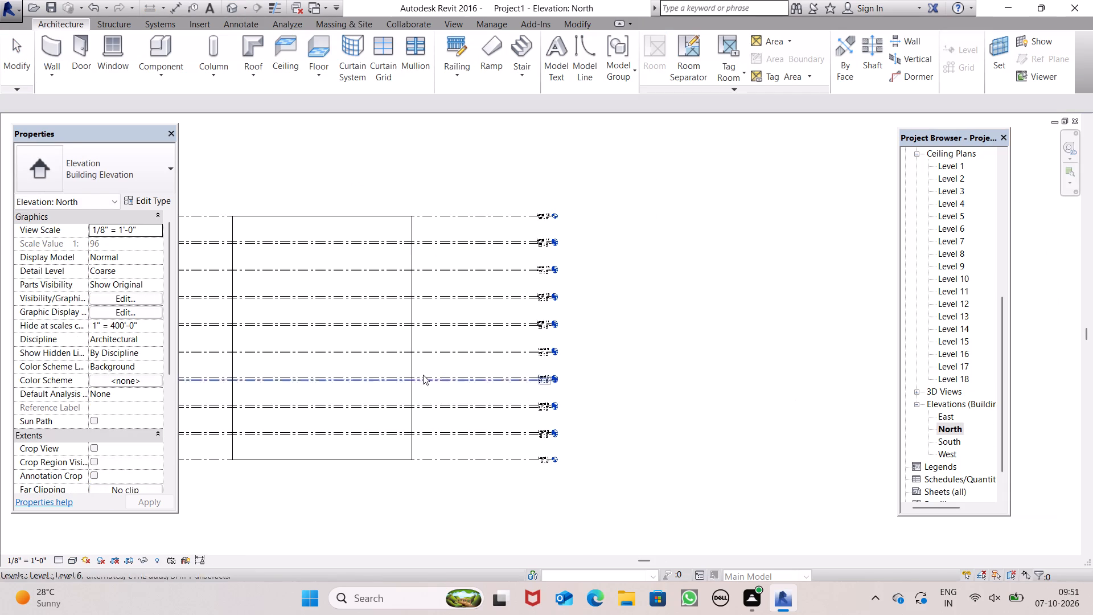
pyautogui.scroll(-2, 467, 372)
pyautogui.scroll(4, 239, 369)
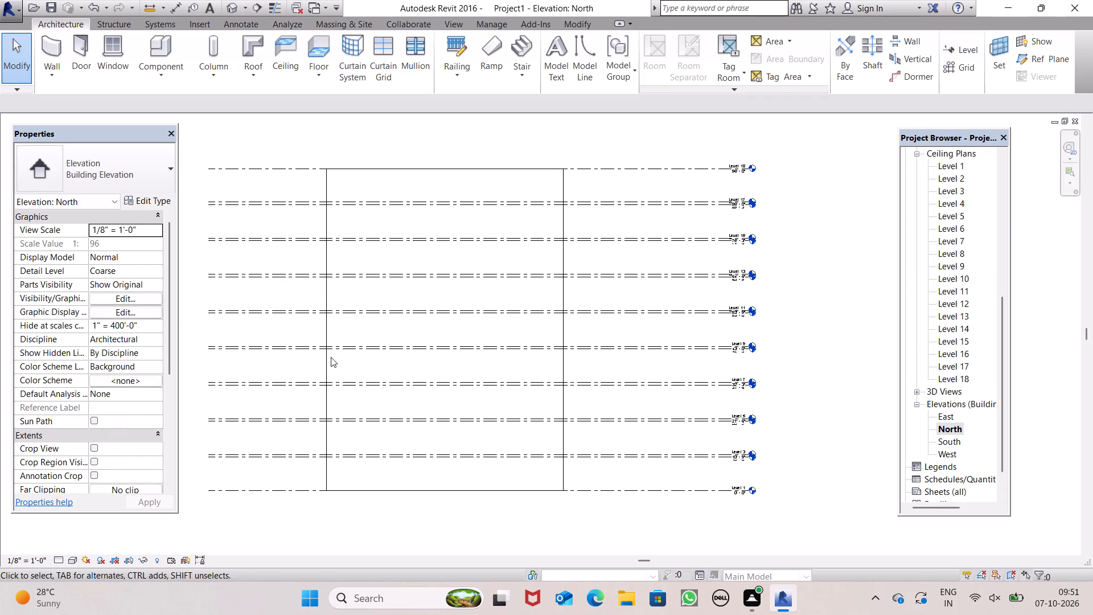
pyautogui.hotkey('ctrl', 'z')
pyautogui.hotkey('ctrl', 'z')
# Return to the 3D view and set its visual style to Realistic.
pyautogui.click(231, 9)
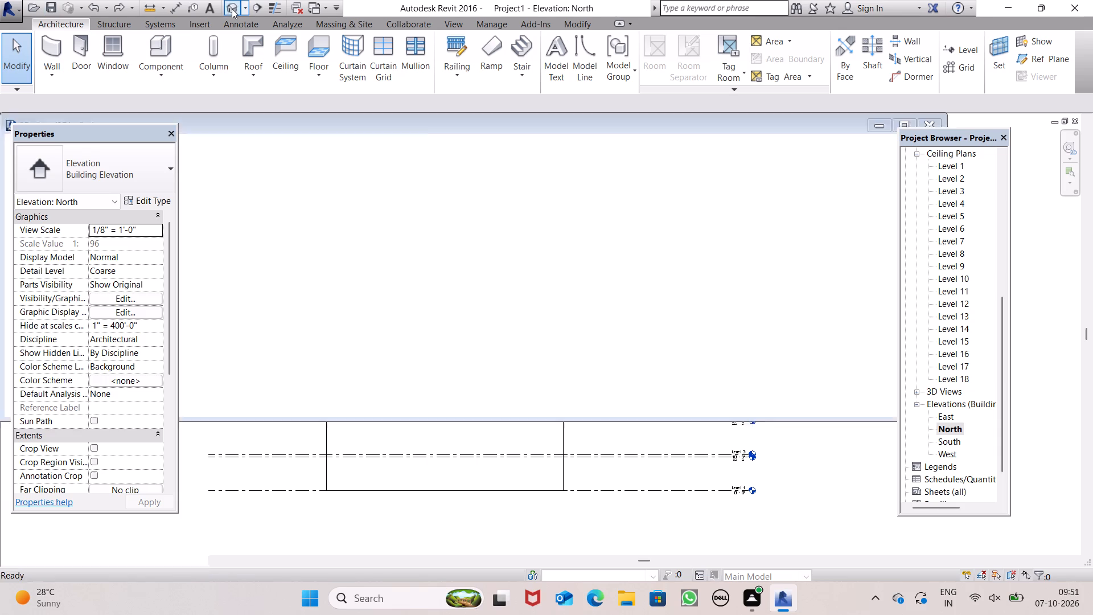
pyautogui.scroll(-2, 471, 296)
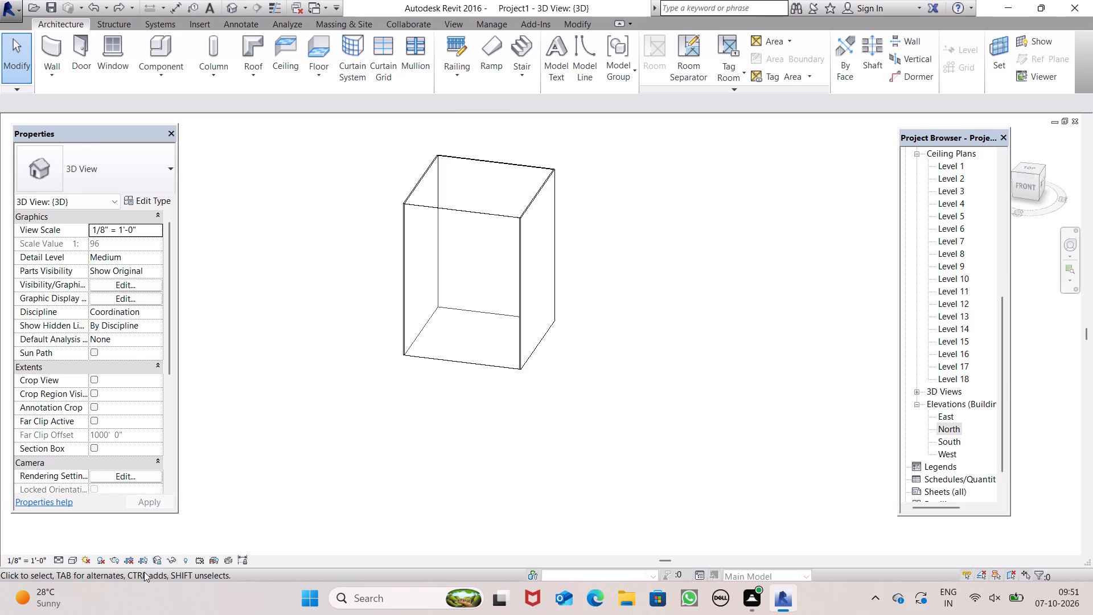
pyautogui.click(67, 559)
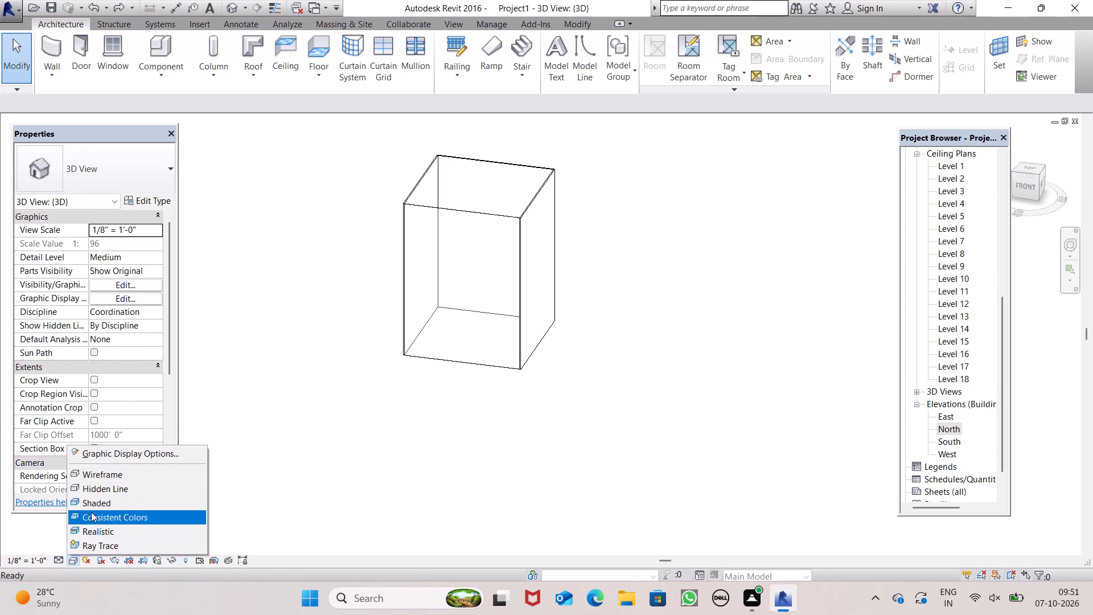
pyautogui.click(94, 527)
pyautogui.press('space')
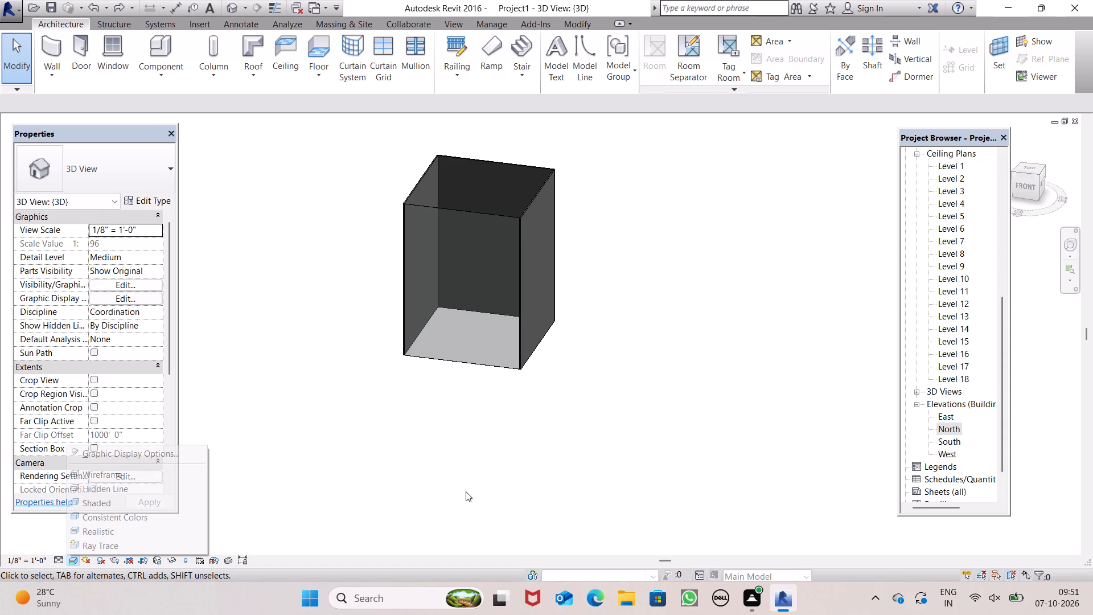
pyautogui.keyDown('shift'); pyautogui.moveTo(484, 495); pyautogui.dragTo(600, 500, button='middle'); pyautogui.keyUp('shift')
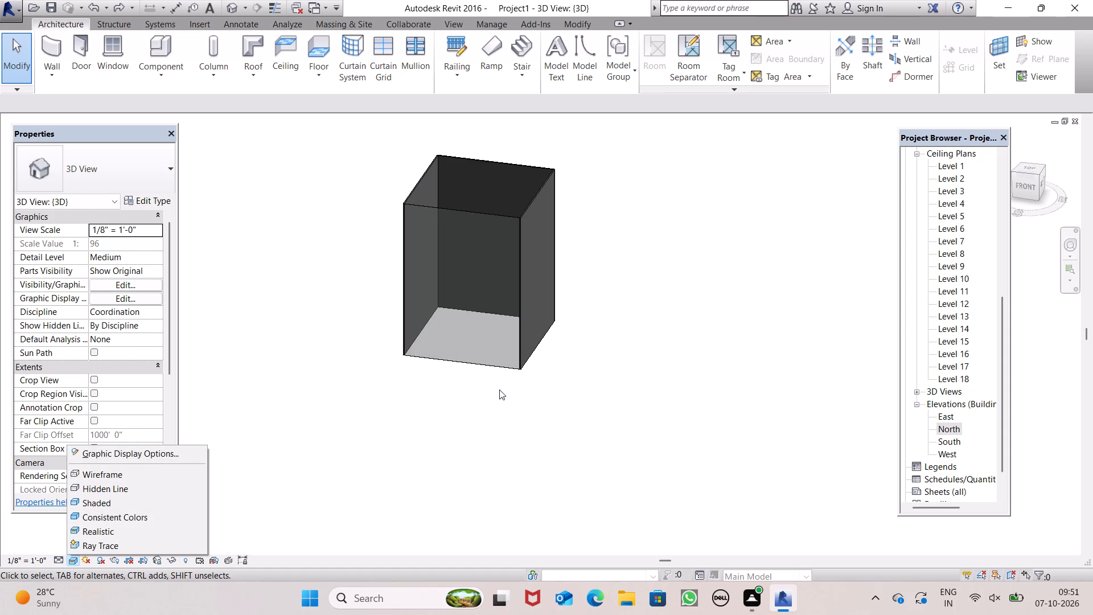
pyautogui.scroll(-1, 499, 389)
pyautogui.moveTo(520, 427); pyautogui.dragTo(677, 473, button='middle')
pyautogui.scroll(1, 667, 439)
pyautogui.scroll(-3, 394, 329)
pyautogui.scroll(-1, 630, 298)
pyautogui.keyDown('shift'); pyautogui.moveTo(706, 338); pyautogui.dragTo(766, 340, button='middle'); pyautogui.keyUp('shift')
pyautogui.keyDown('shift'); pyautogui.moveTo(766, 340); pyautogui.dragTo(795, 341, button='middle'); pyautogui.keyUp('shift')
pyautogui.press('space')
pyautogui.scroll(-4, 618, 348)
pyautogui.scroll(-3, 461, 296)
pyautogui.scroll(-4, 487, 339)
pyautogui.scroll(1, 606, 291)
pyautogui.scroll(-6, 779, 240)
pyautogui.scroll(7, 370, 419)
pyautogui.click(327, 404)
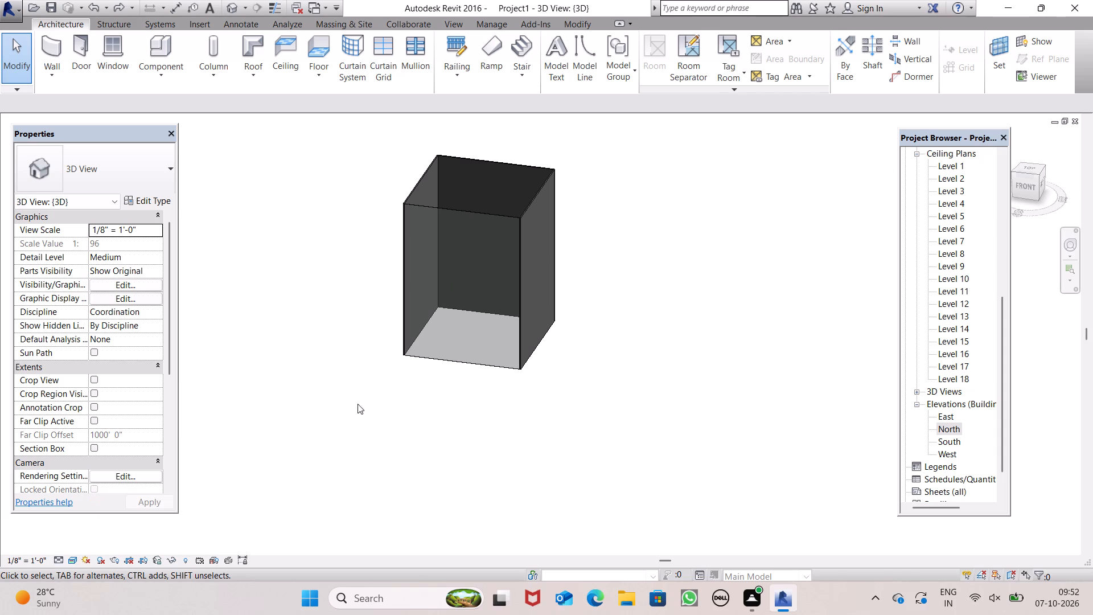
# Orbit the 3D view to examine the wall enclosure, its curtain wall side and its open base from the front.
pyautogui.scroll(2, 381, 399)
pyautogui.click(381, 415)
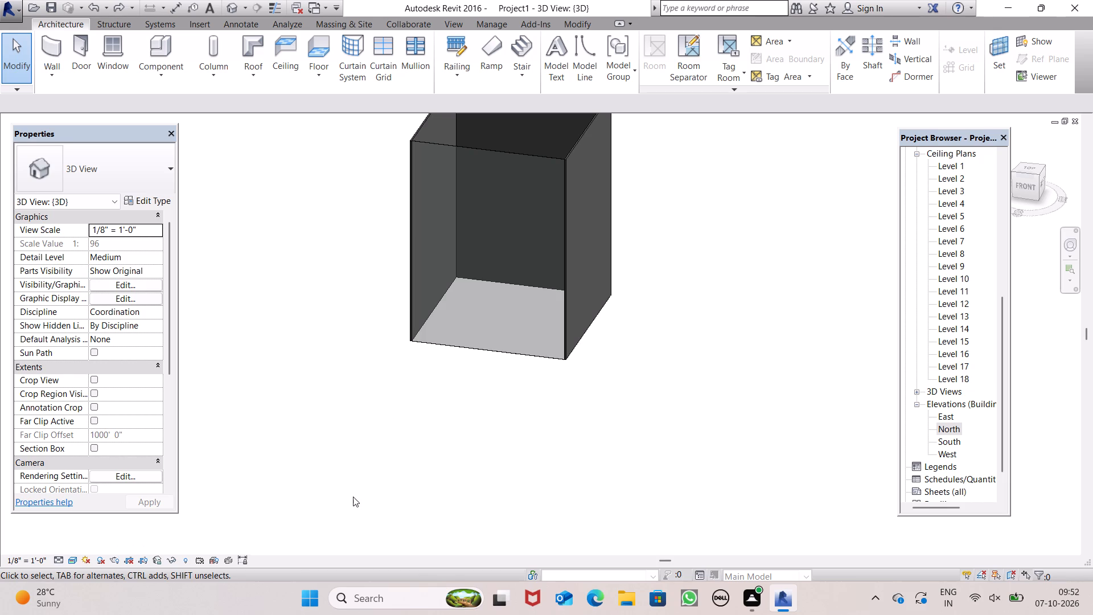
pyautogui.moveTo(355, 494); pyautogui.dragTo(360, 491)
pyautogui.moveTo(516, 395); pyautogui.dragTo(654, 442, button='middle')
pyautogui.scroll(-3, 626, 384)
pyautogui.keyDown('shift'); pyautogui.moveTo(621, 387); pyautogui.dragTo(650, 424, button='middle'); pyautogui.keyUp('shift')
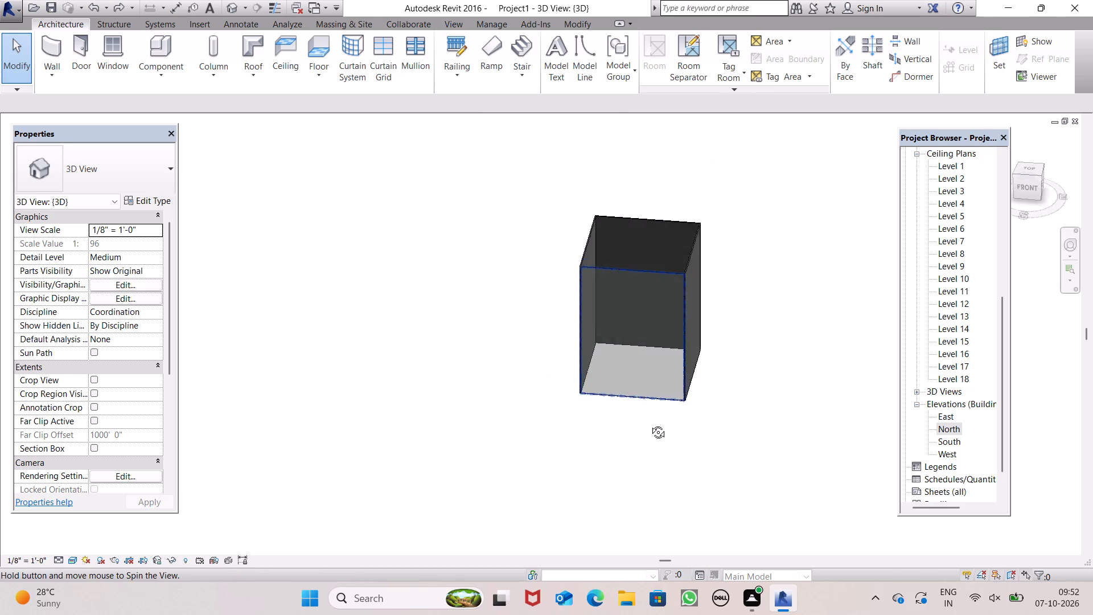
pyautogui.keyDown('shift'); pyautogui.moveTo(650, 424); pyautogui.dragTo(667, 371, button='middle'); pyautogui.keyUp('shift')
pyautogui.scroll(2, 700, 366)
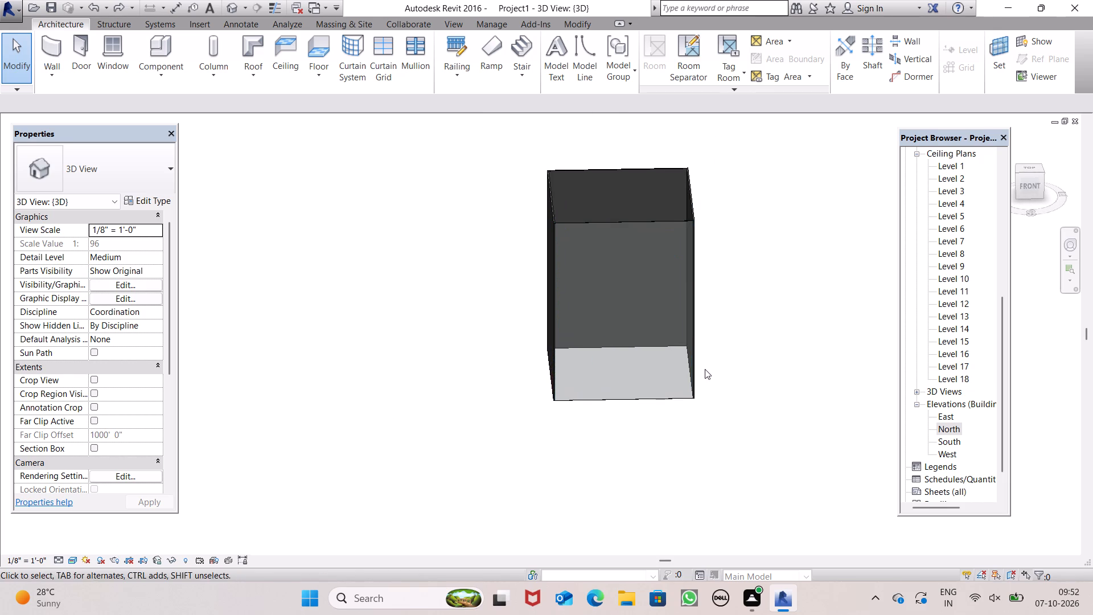
pyautogui.scroll(1, 710, 368)
pyautogui.moveTo(717, 376); pyautogui.dragTo(710, 280, button='middle')
pyautogui.keyDown('shift'); pyautogui.scroll(1, 717, 376); pyautogui.keyUp('shift')
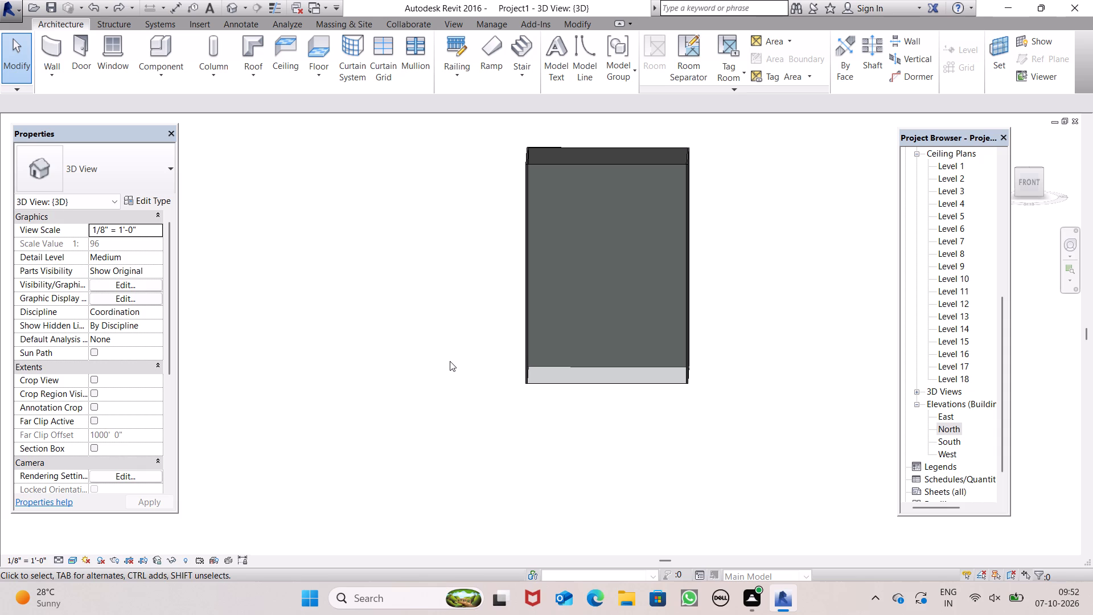
pyautogui.scroll(-1, 599, 327)
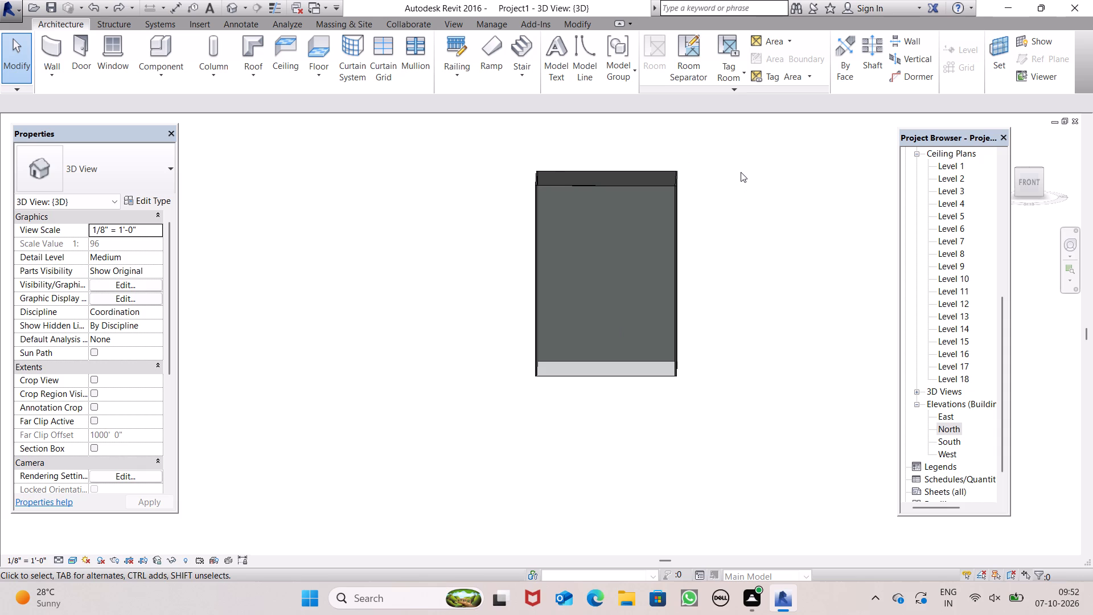
pyautogui.scroll(2, 738, 310)
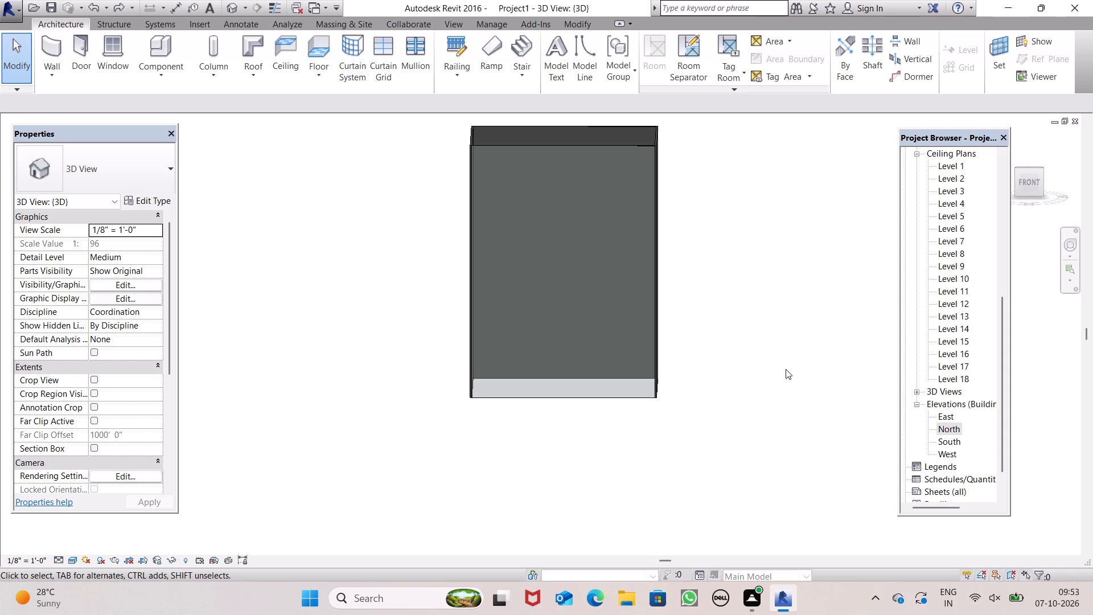
pyautogui.scroll(-1, 774, 350)
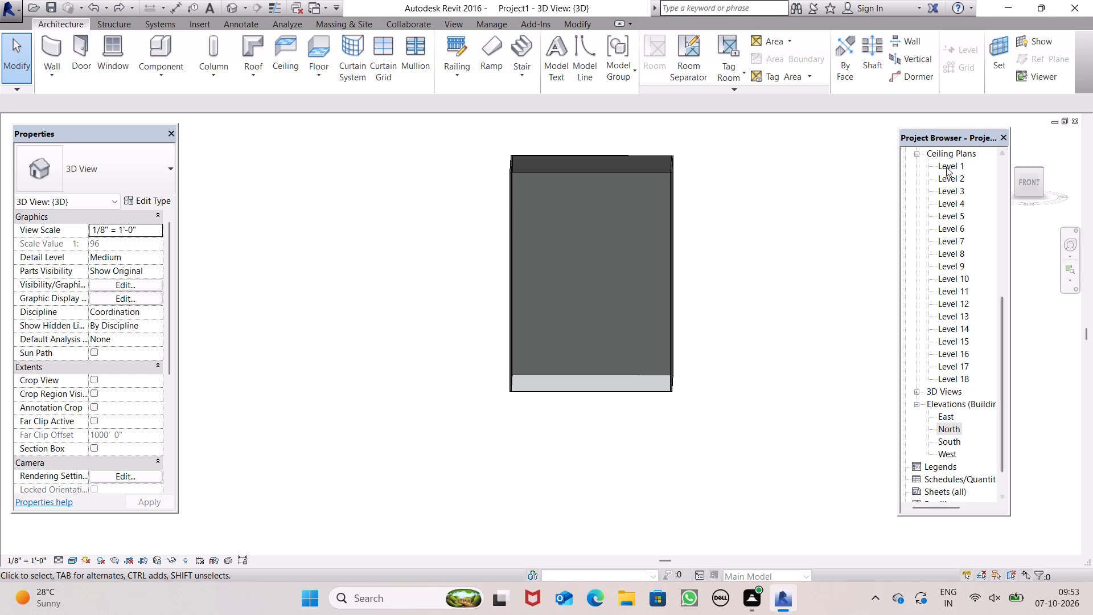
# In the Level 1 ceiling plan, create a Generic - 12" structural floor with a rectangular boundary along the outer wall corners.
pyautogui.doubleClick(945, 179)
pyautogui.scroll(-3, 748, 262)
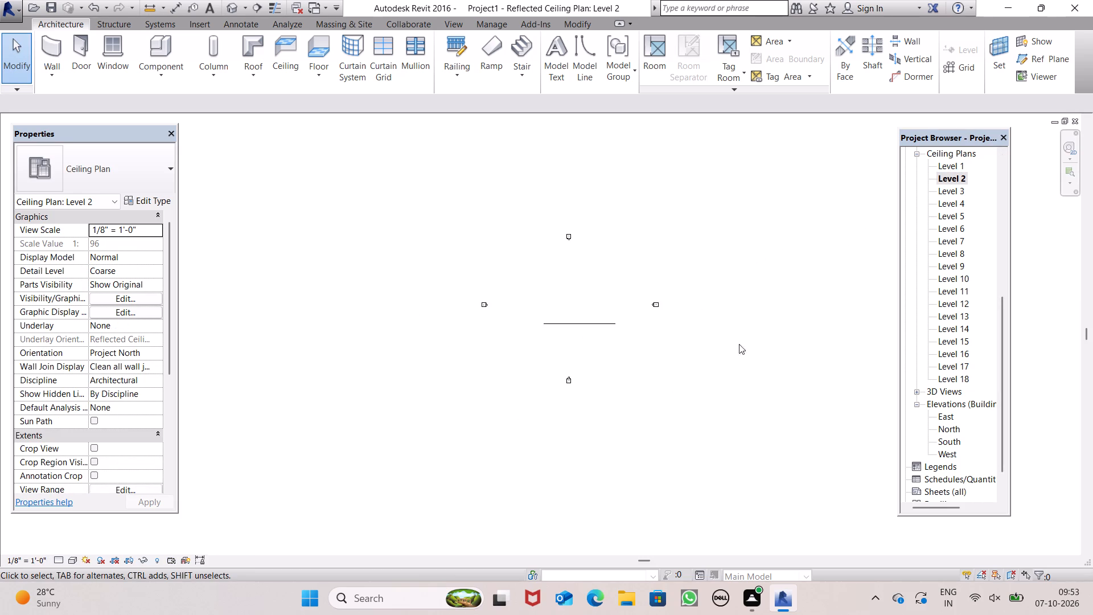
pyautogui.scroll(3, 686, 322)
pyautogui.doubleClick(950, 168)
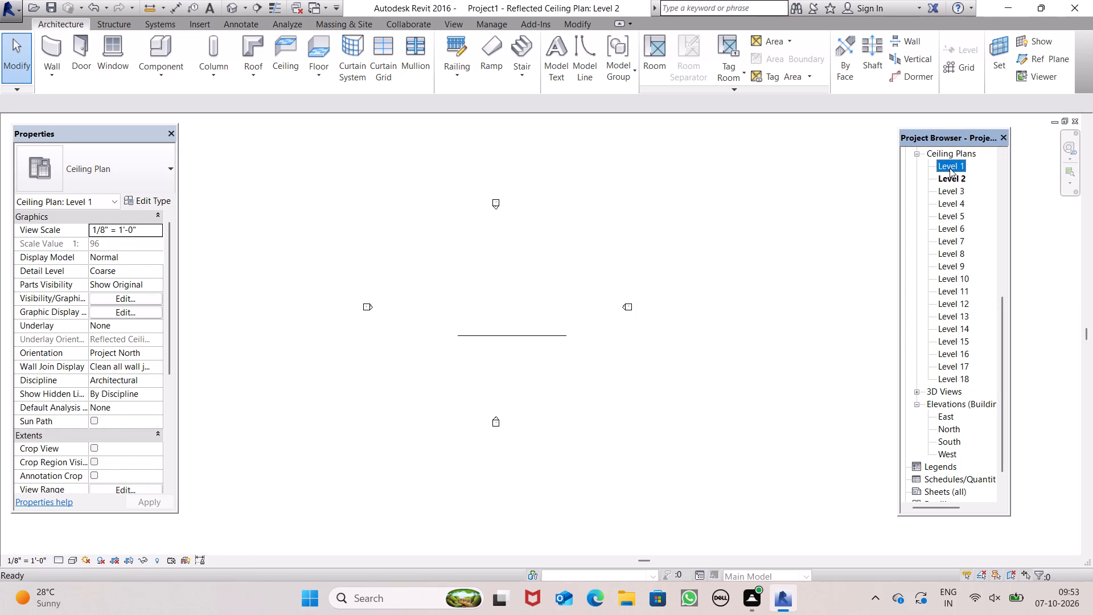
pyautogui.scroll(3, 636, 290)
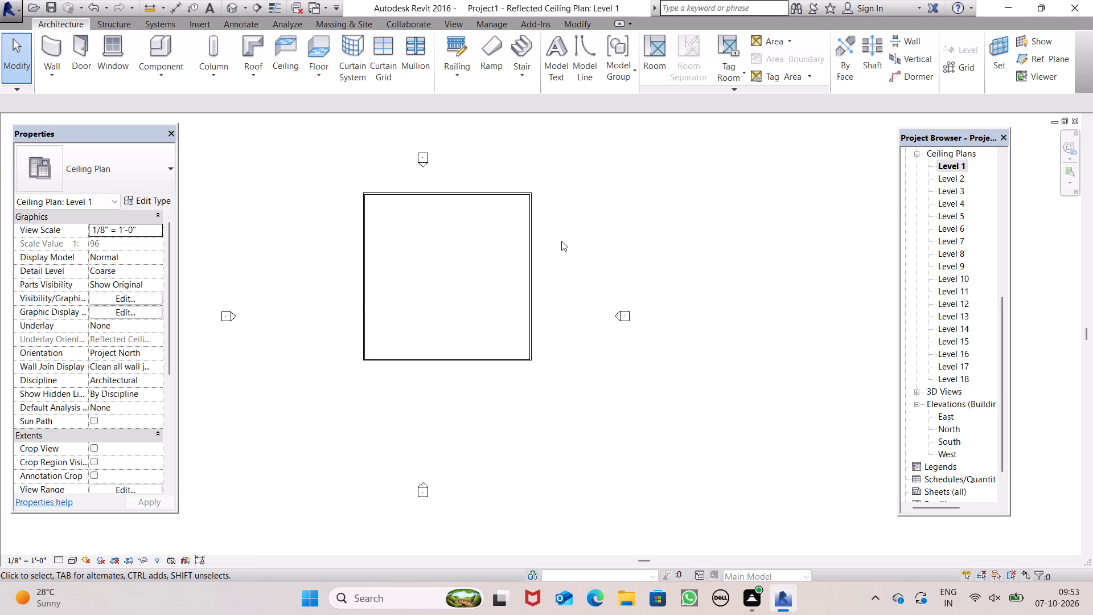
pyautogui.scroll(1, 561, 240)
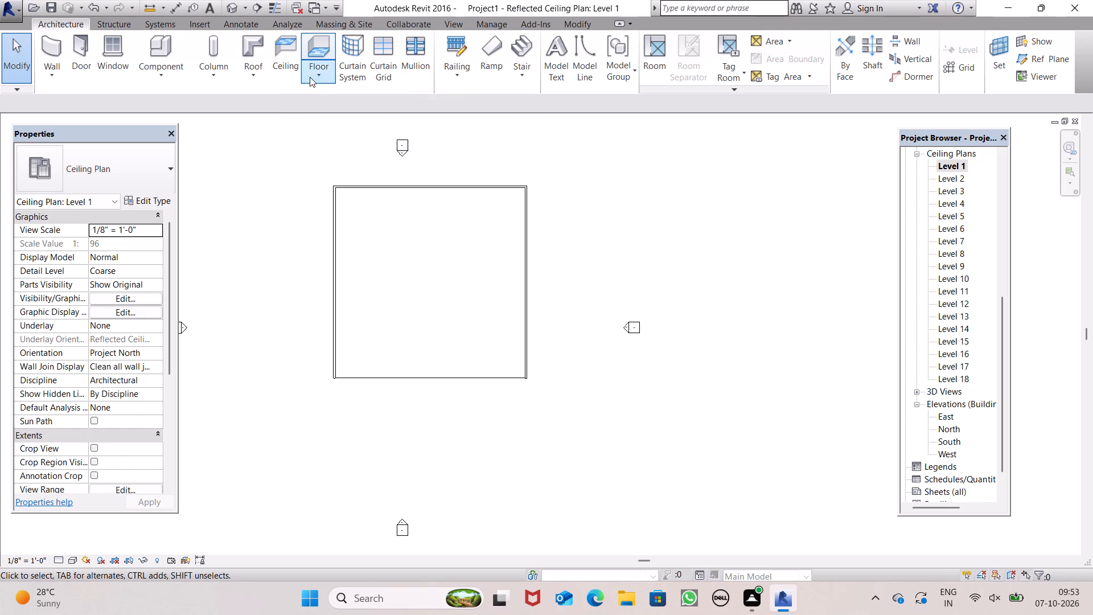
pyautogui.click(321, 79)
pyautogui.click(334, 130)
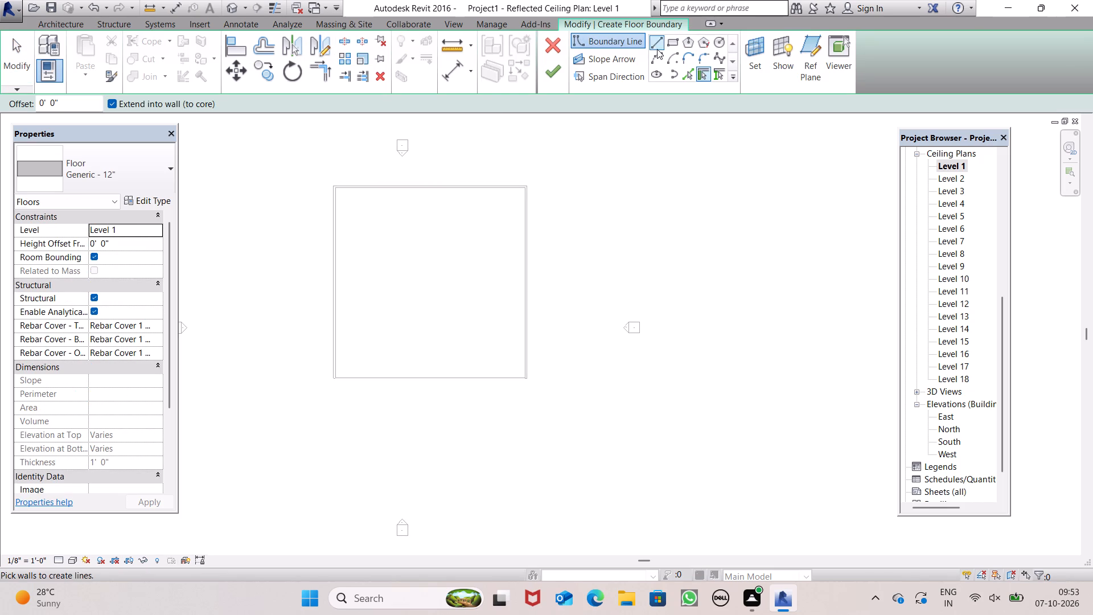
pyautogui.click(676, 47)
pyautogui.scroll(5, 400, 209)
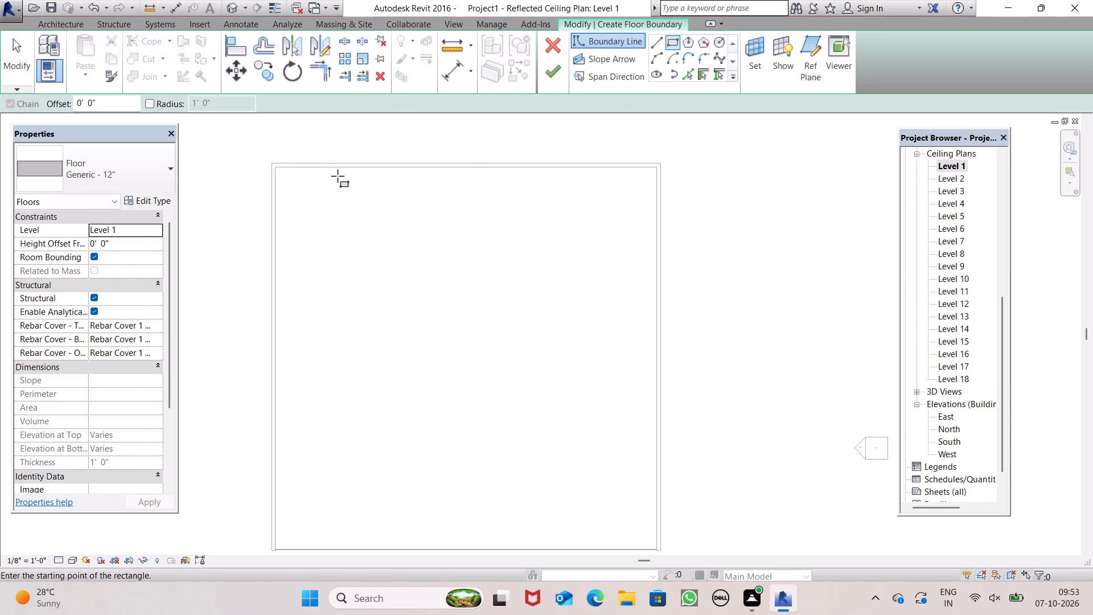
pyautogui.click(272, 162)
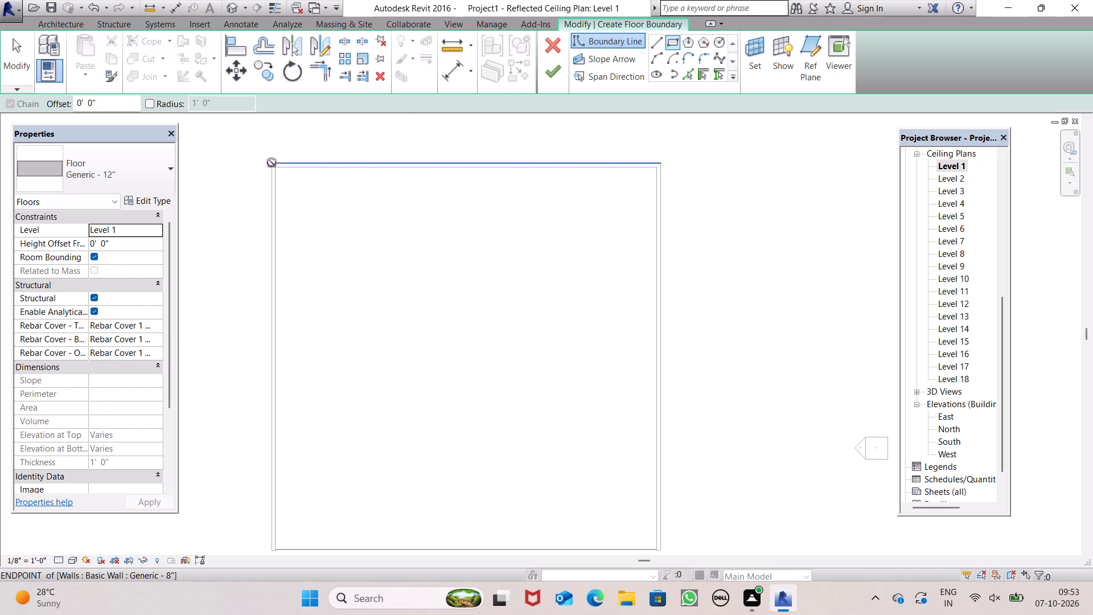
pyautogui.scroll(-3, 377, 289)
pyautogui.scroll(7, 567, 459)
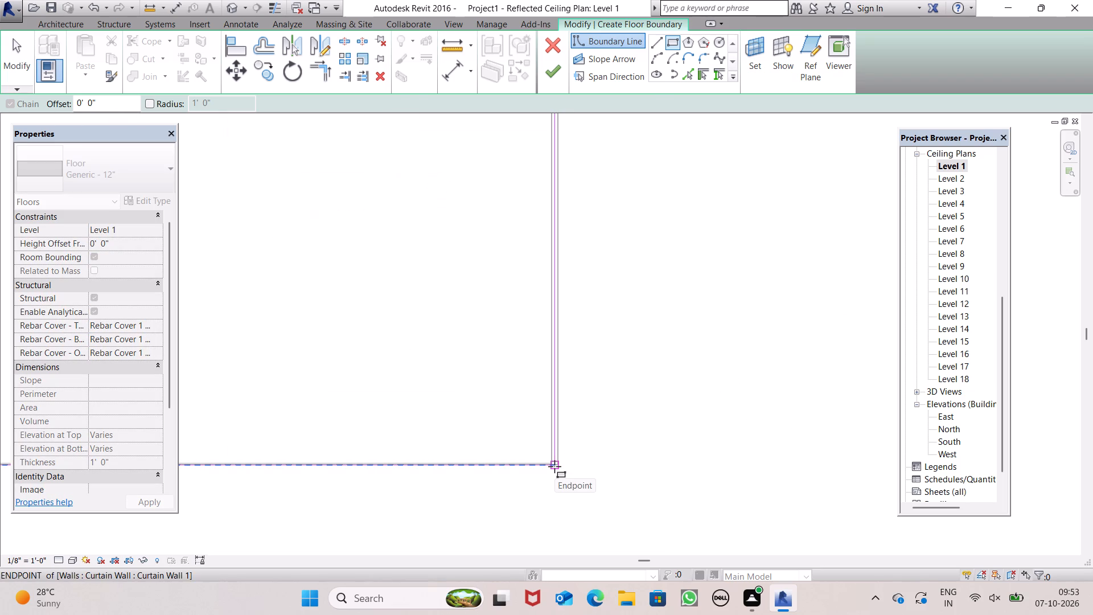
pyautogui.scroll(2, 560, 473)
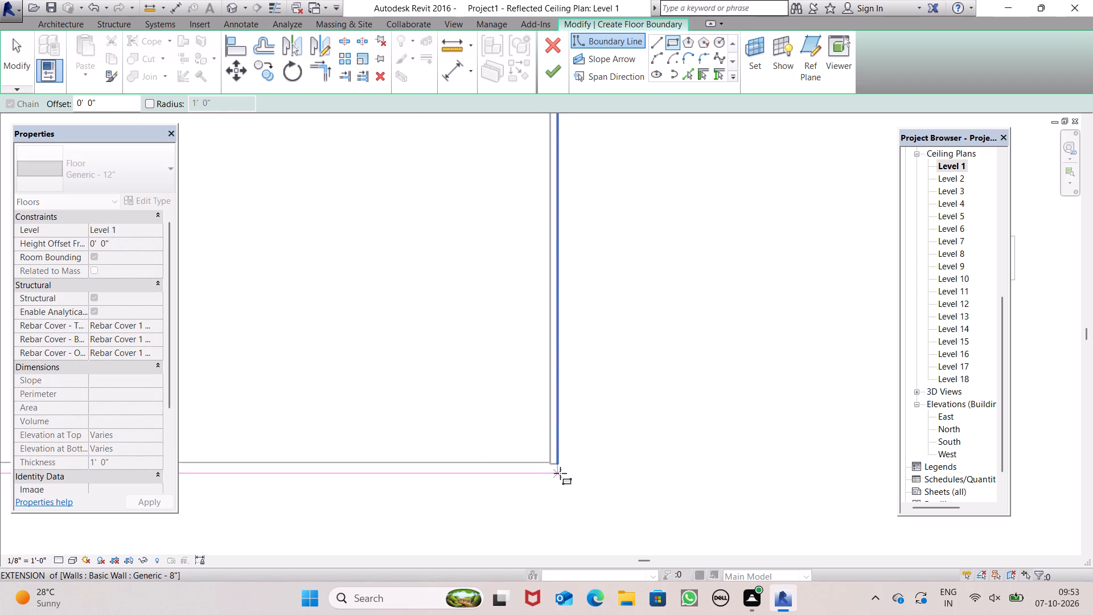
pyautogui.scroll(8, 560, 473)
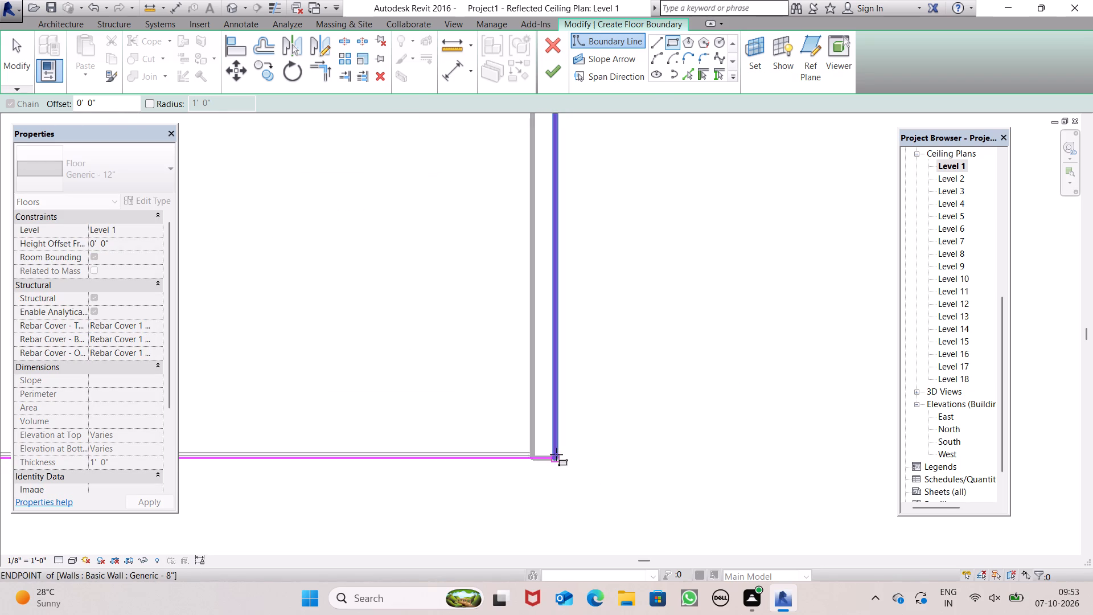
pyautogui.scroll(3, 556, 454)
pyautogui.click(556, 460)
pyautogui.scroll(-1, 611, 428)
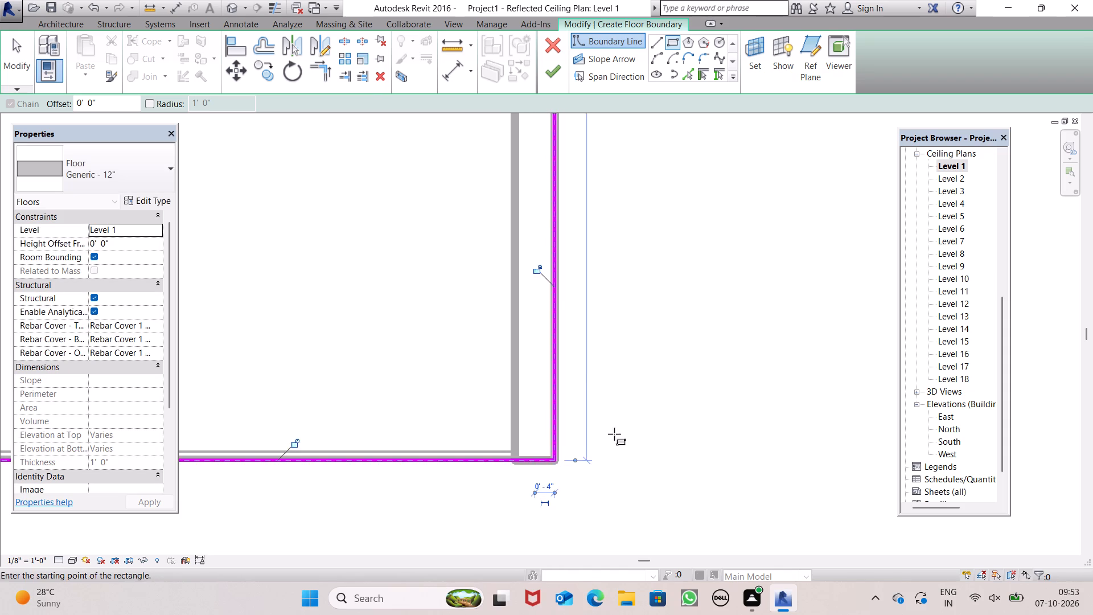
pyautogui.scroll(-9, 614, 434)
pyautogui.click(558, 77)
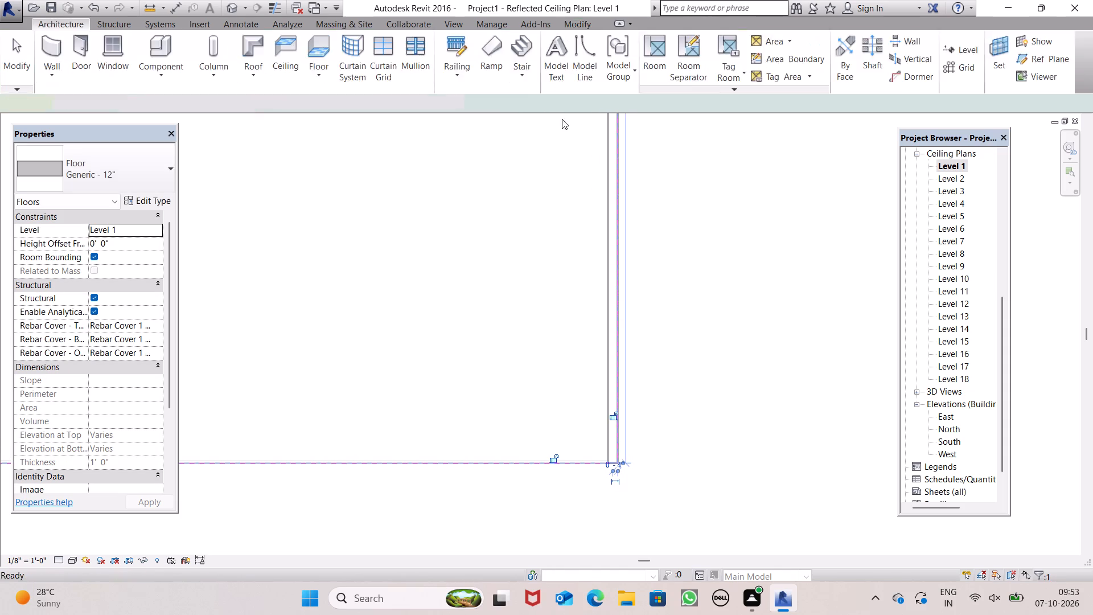
# Examine the new floor in the 3D view from several sides and look at the Level 2 ceiling plan.
pyautogui.scroll(-20, 597, 206)
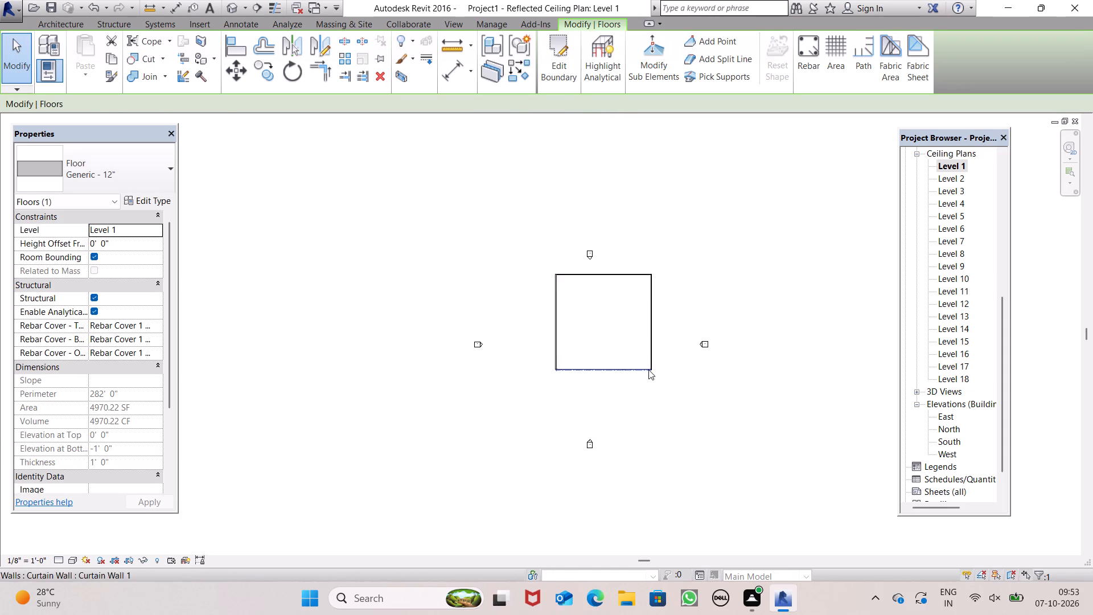
pyautogui.scroll(-3, 648, 370)
pyautogui.scroll(5, 724, 321)
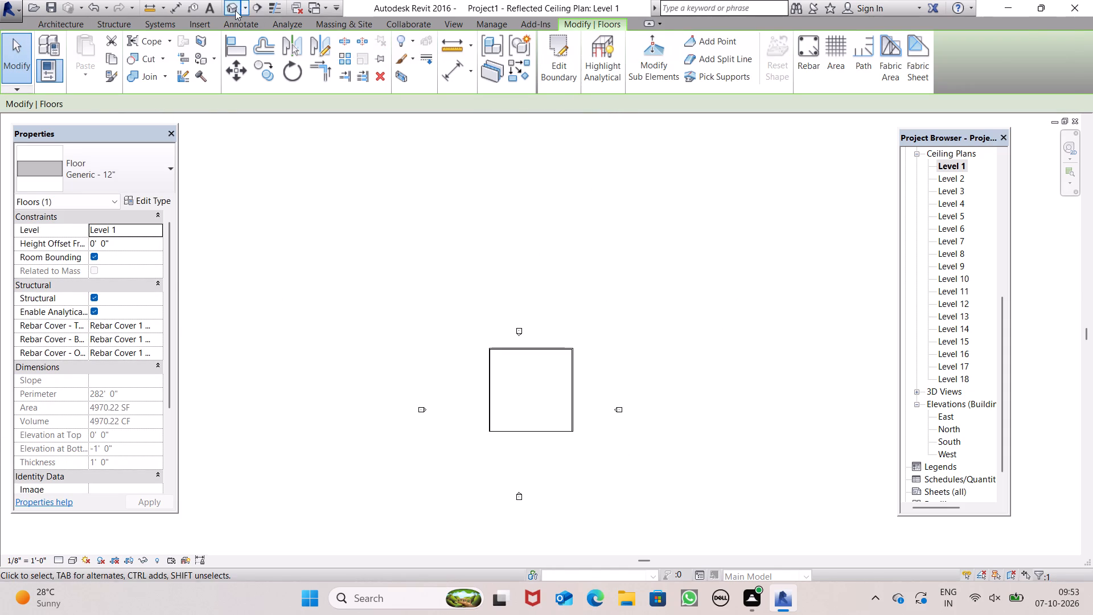
pyautogui.click(235, 10)
pyautogui.scroll(1, 550, 323)
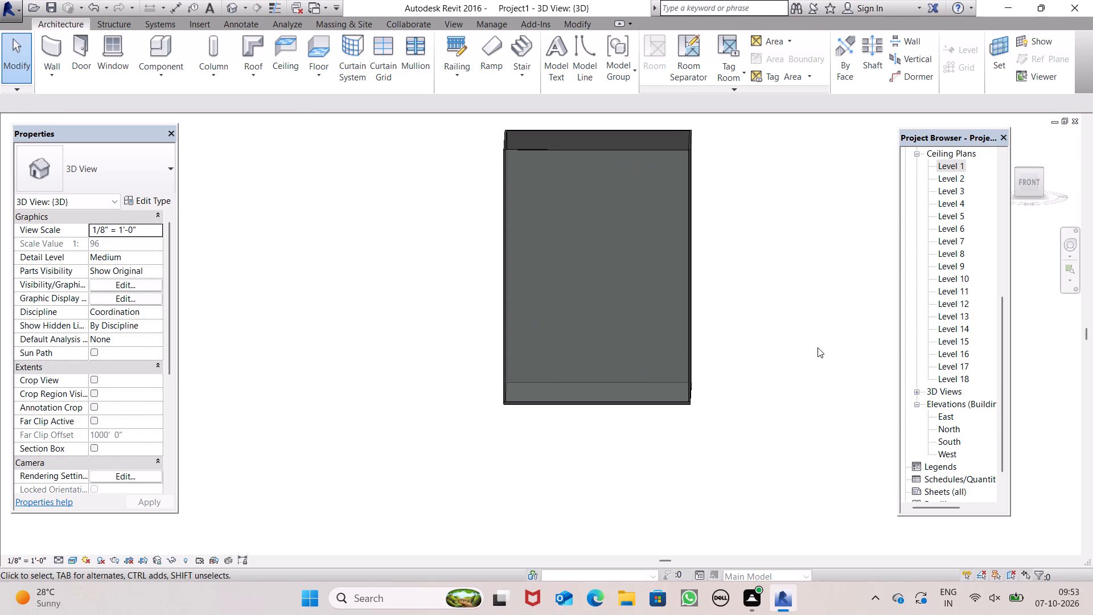
pyautogui.doubleClick(952, 177)
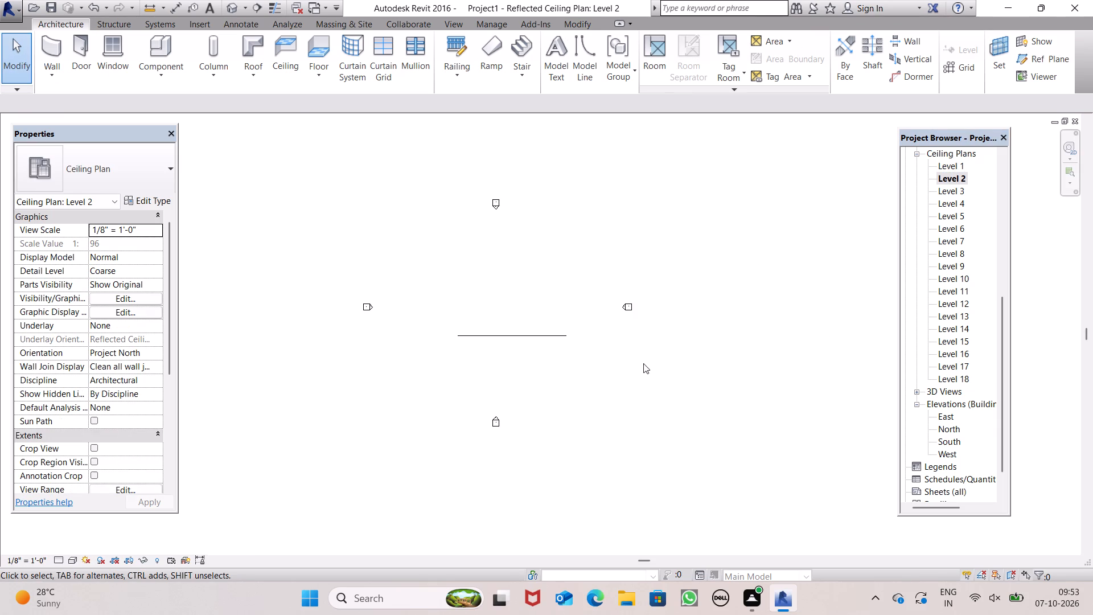
pyautogui.click(225, 5)
pyautogui.scroll(-2, 358, 203)
pyautogui.moveTo(459, 344); pyautogui.dragTo(490, 356, button='middle')
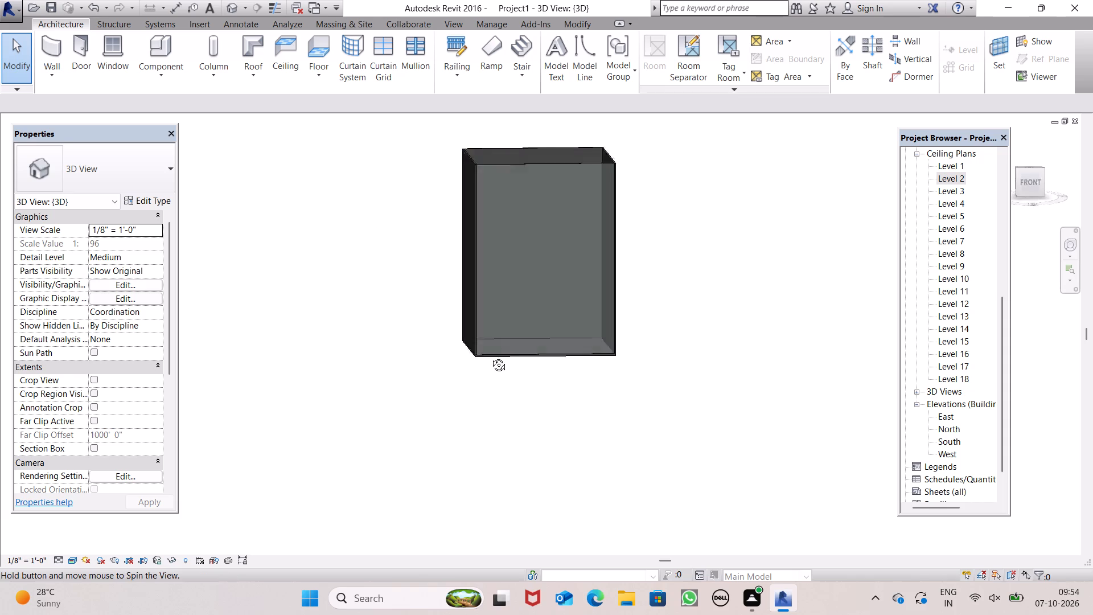
pyautogui.moveTo(490, 356); pyautogui.dragTo(268, 297, button='middle')
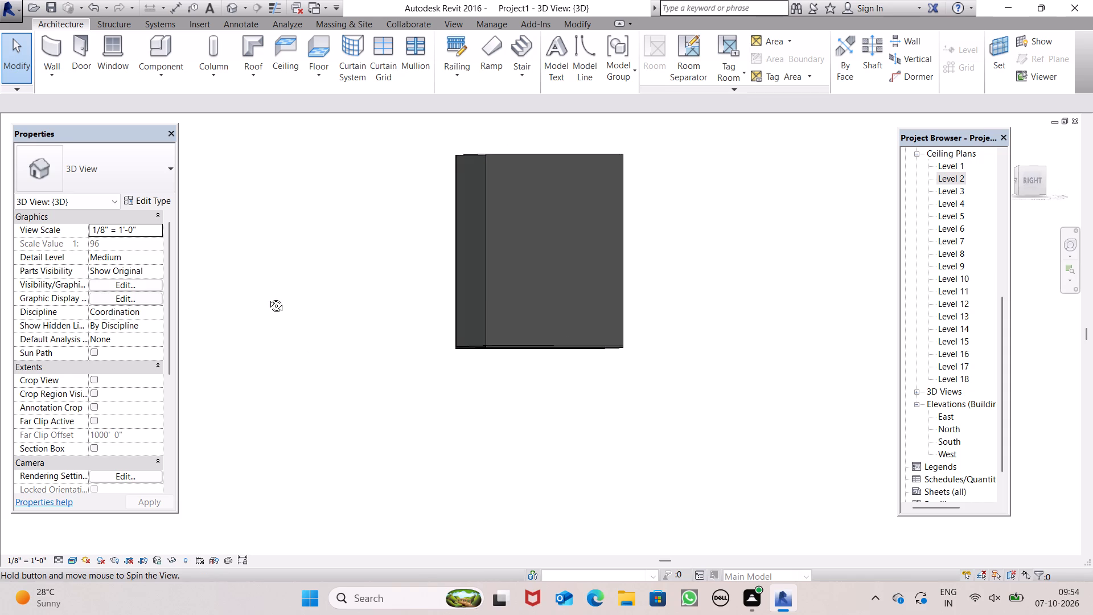
pyautogui.moveTo(268, 297); pyautogui.dragTo(693, 405, button='middle')
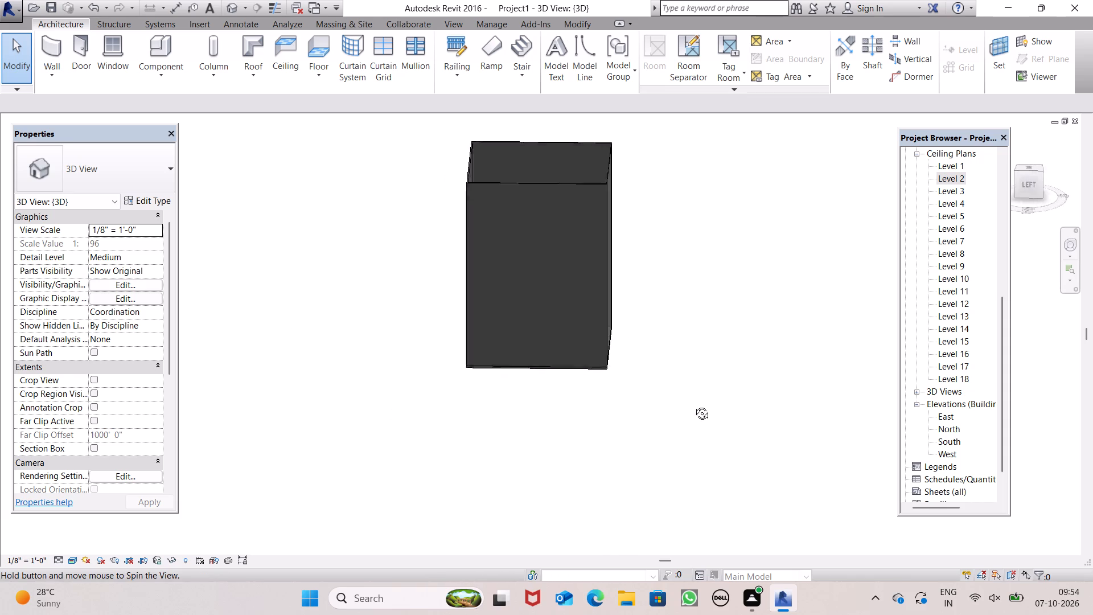
pyautogui.moveTo(693, 405); pyautogui.dragTo(398, 387, button='middle')
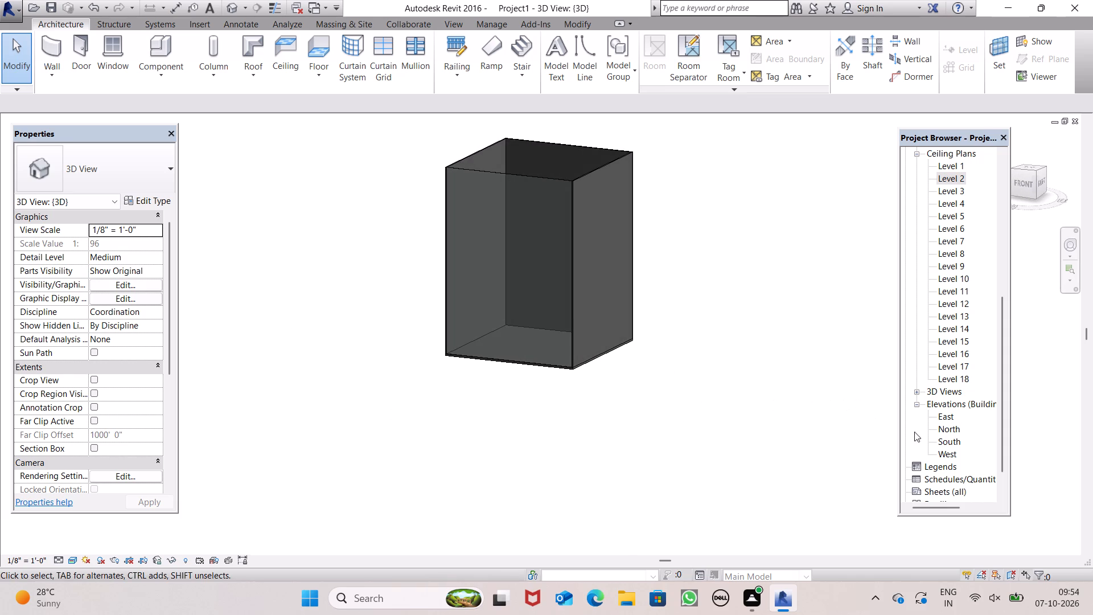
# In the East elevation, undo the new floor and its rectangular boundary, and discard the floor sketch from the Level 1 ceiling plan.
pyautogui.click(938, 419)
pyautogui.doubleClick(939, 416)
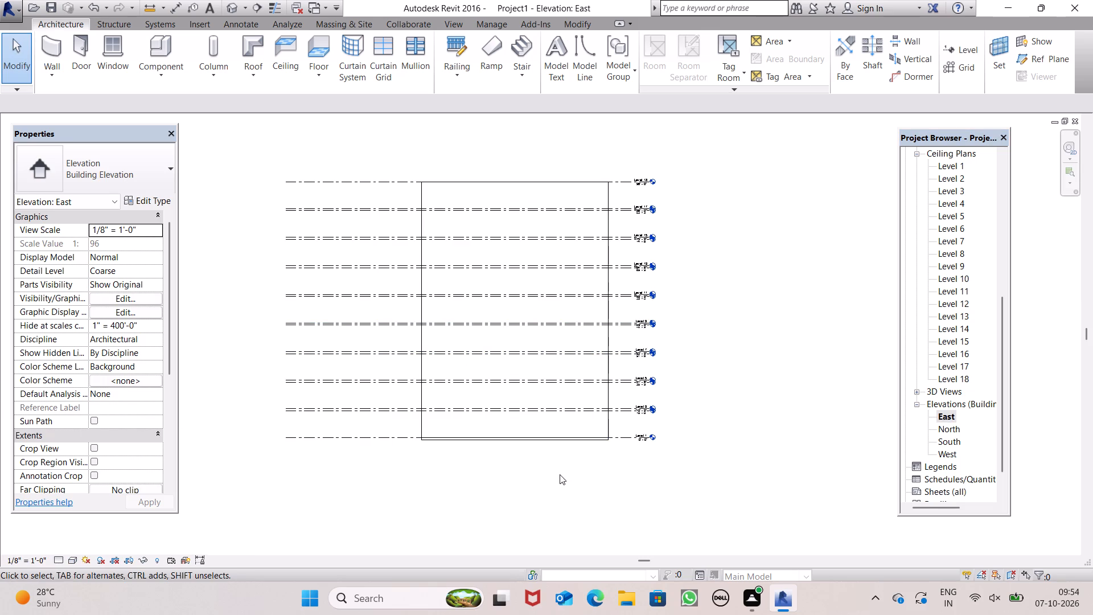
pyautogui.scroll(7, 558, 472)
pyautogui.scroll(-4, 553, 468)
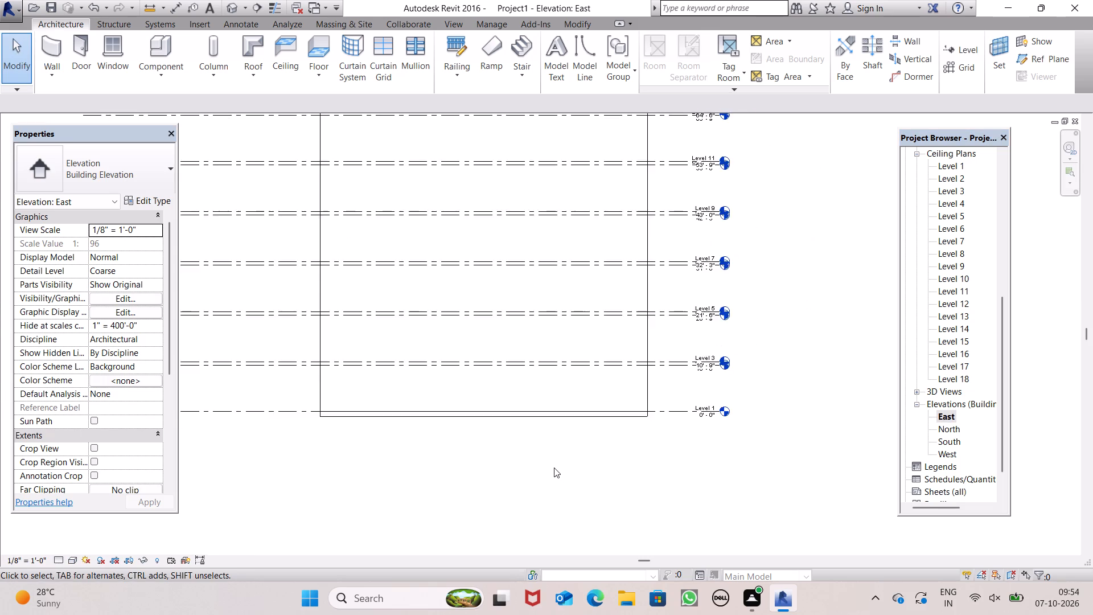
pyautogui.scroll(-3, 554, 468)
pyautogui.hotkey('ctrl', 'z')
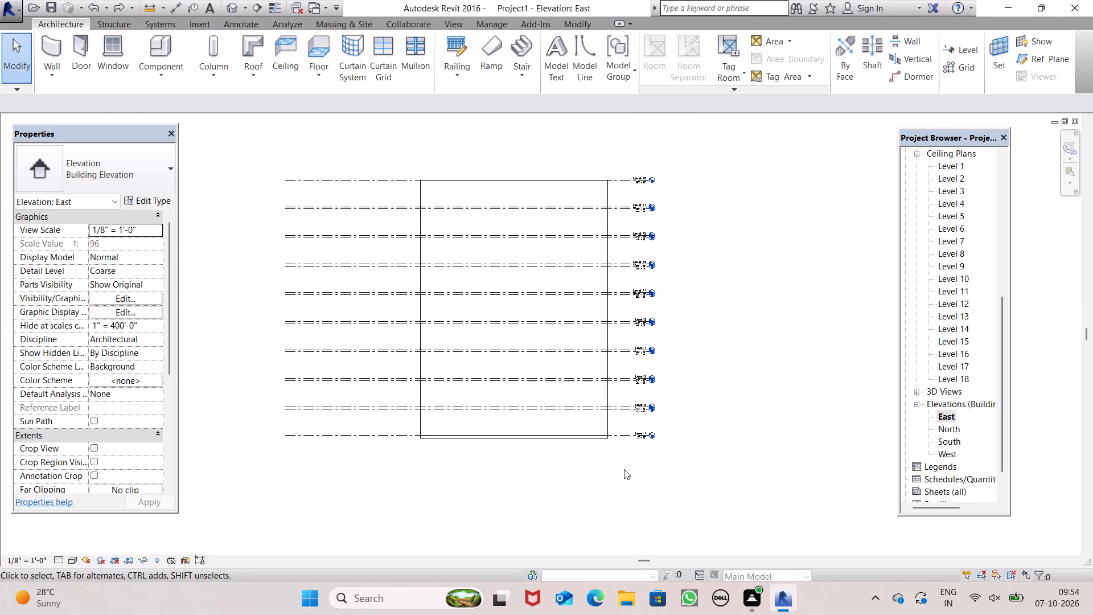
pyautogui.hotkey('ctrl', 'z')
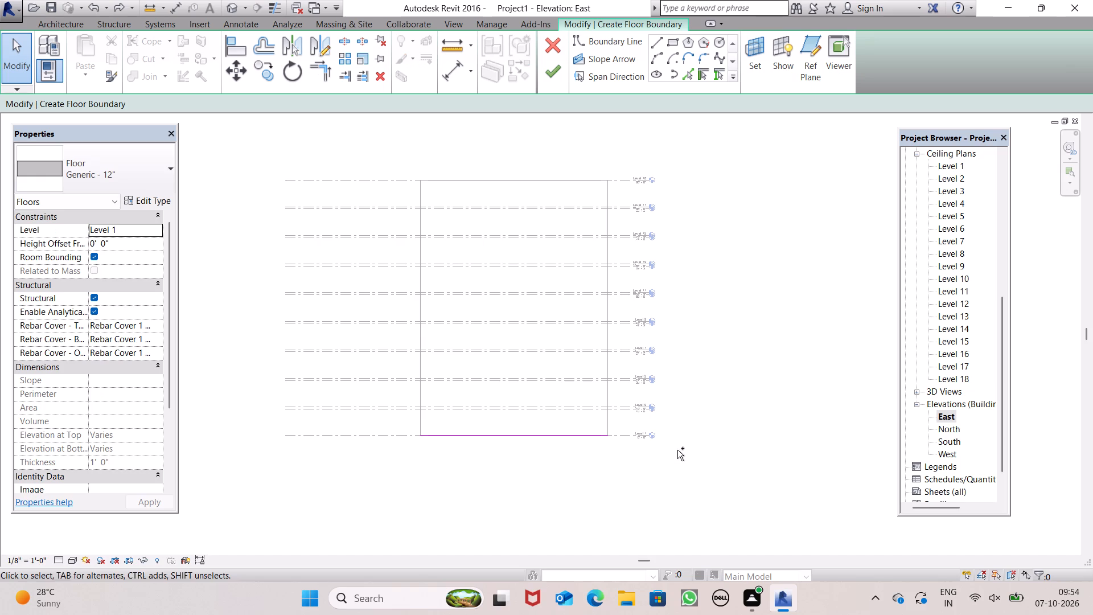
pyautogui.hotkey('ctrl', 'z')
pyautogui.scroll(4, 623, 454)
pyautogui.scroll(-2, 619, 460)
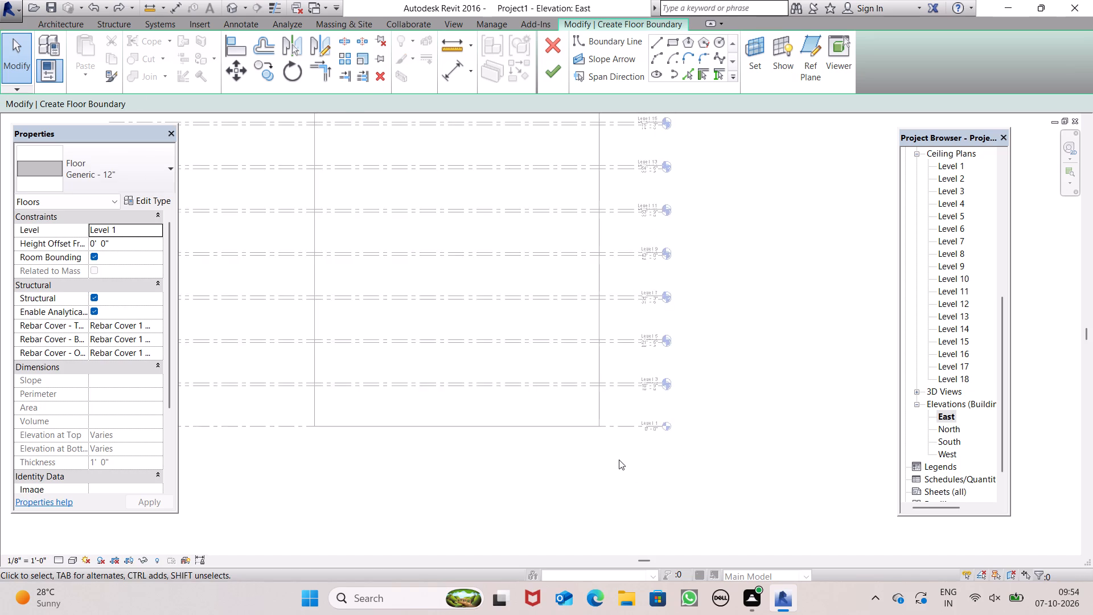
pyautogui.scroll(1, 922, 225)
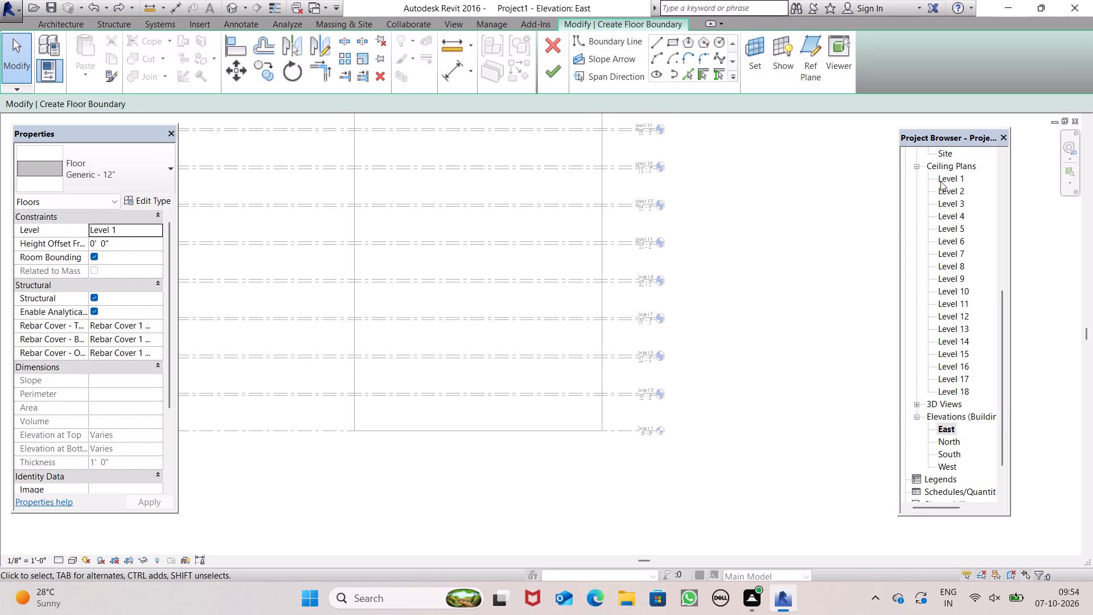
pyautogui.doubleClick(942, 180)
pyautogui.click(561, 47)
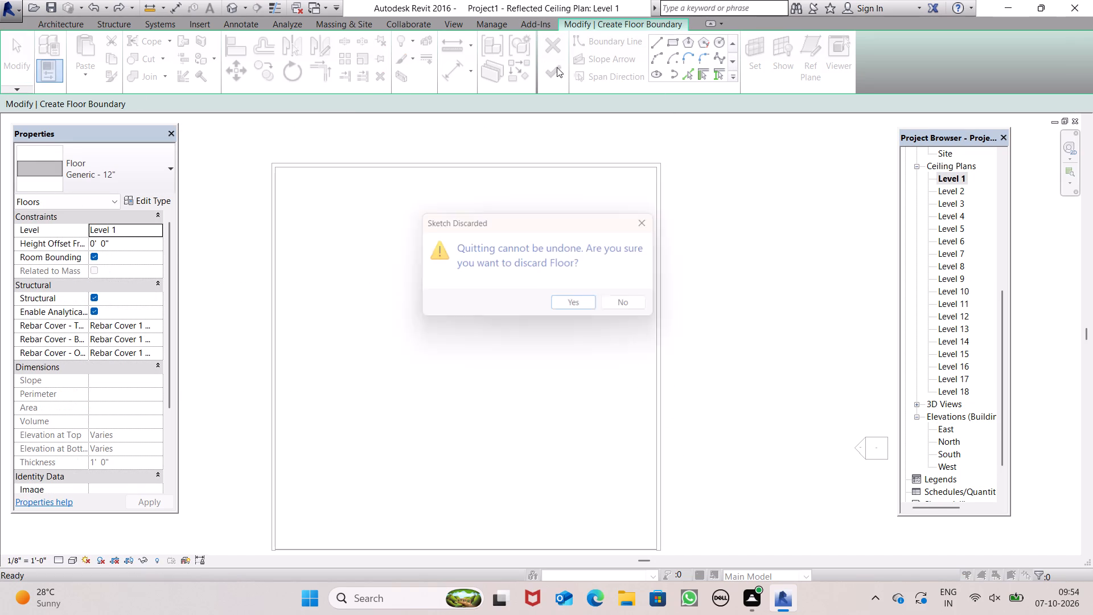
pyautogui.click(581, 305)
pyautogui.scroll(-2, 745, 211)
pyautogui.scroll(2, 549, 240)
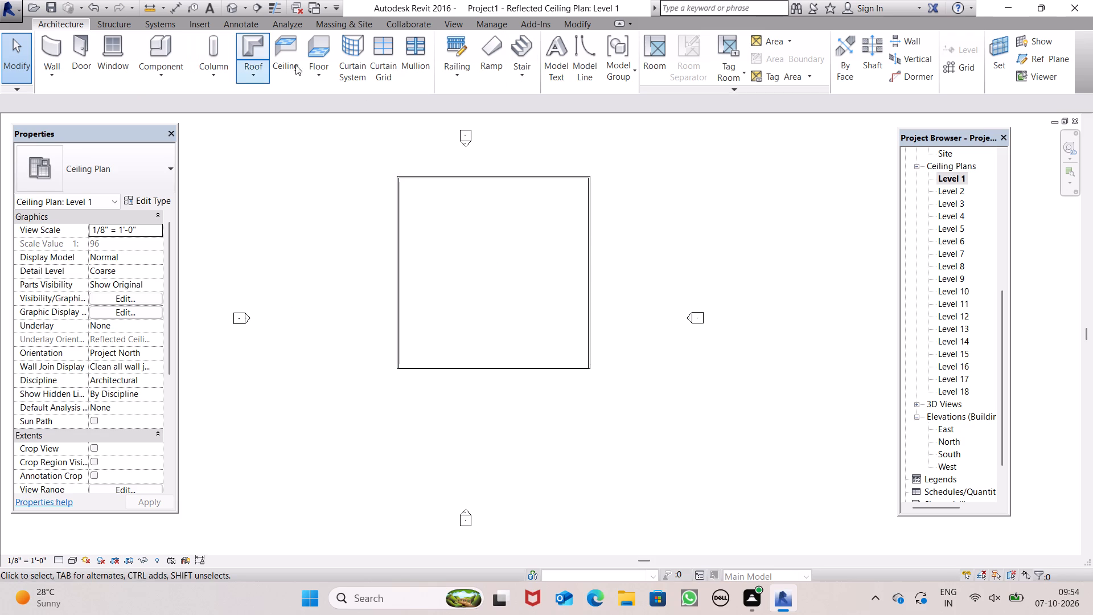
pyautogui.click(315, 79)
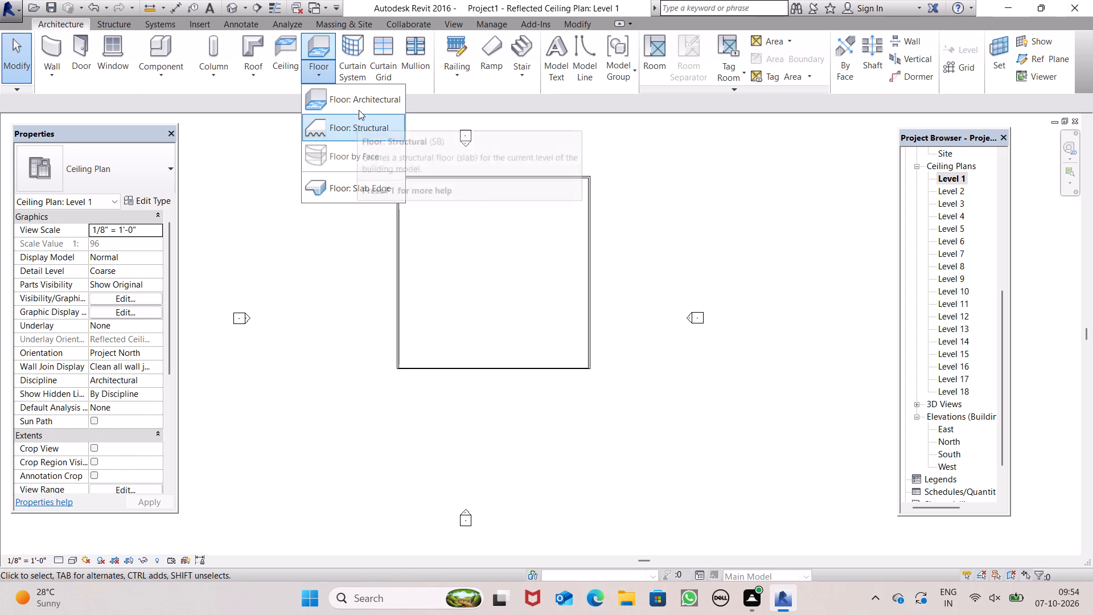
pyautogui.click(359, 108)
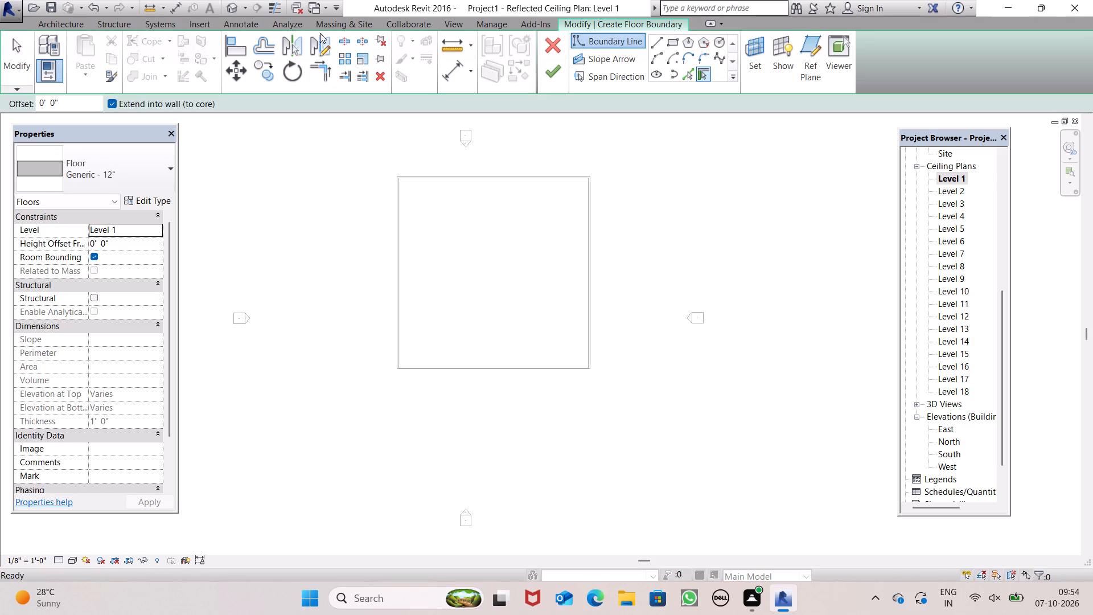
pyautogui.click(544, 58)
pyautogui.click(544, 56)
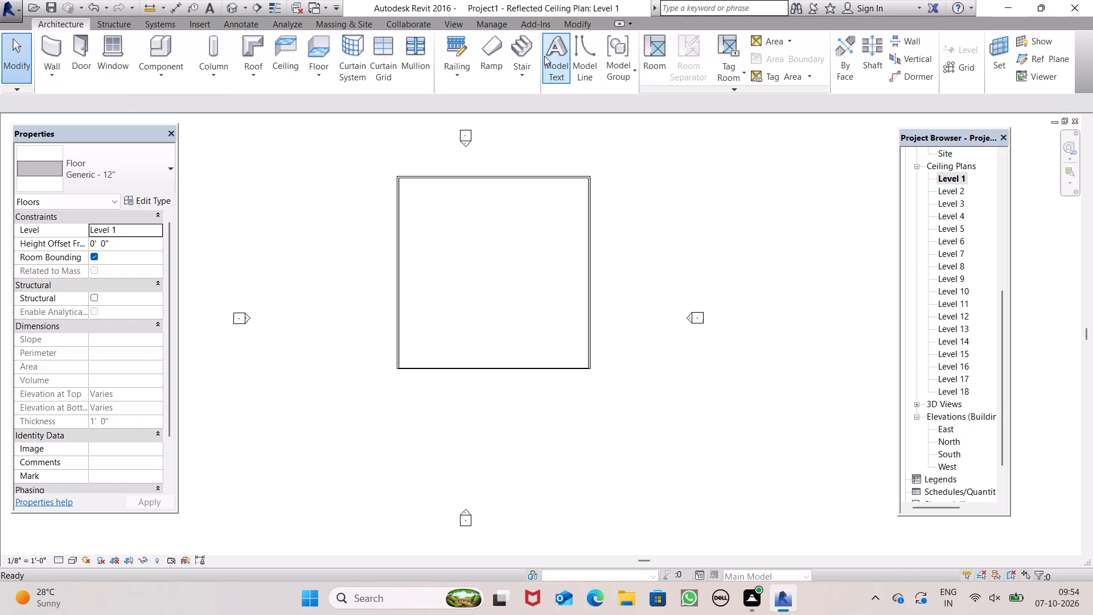
# Create a Generic - 9" roof by footprint on Level 2, without defined slope, with a rectangular boundary along the outer wall corners.
pyautogui.click(250, 77)
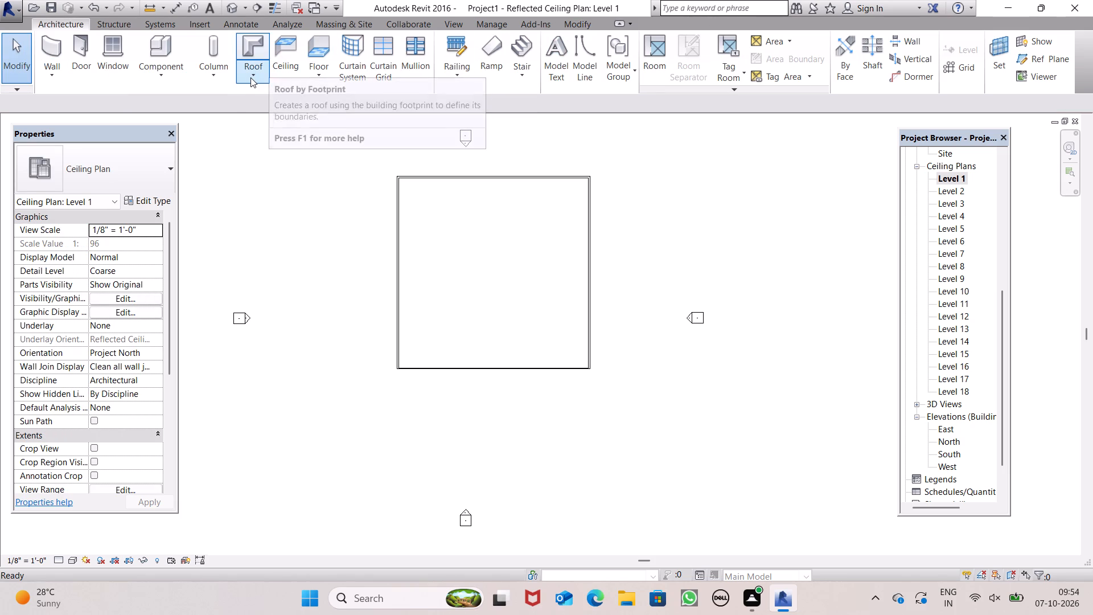
pyautogui.click(276, 97)
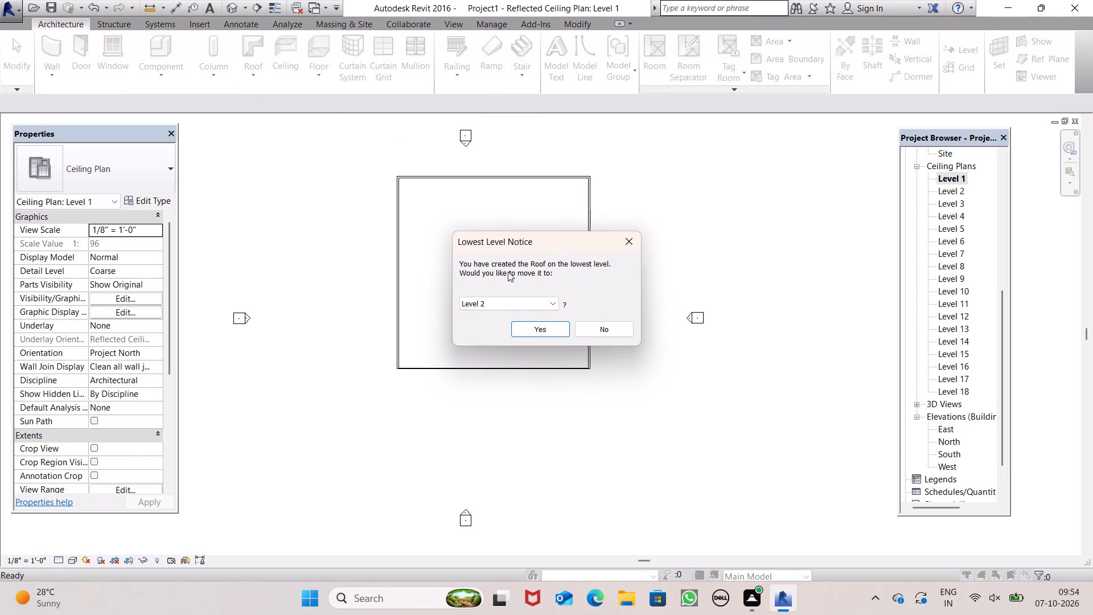
pyautogui.moveTo(540, 328); pyautogui.dragTo(536, 322)
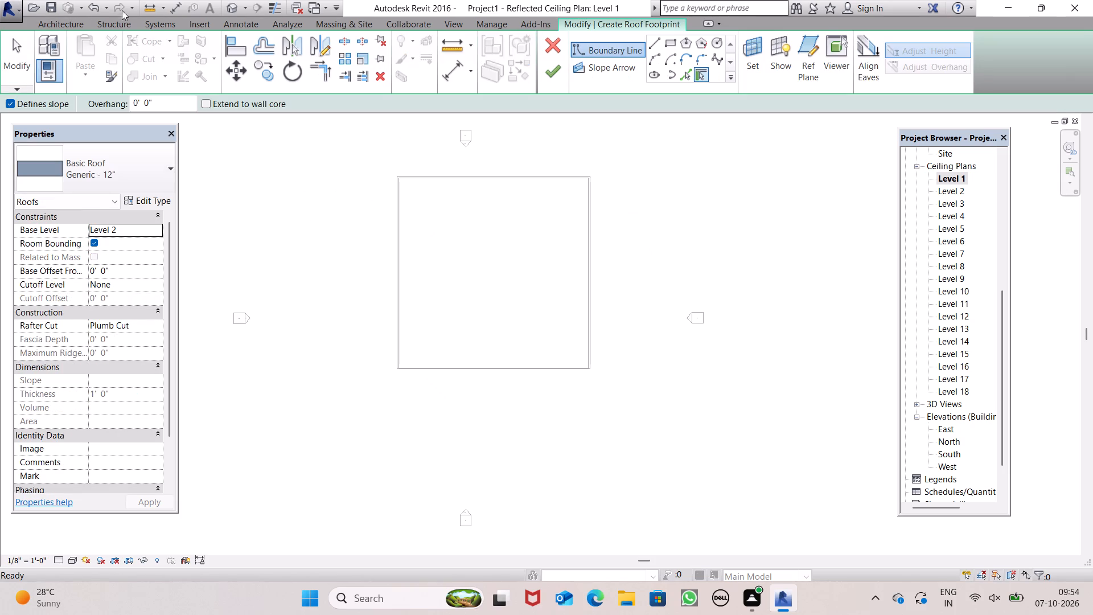
pyautogui.click(9, 103)
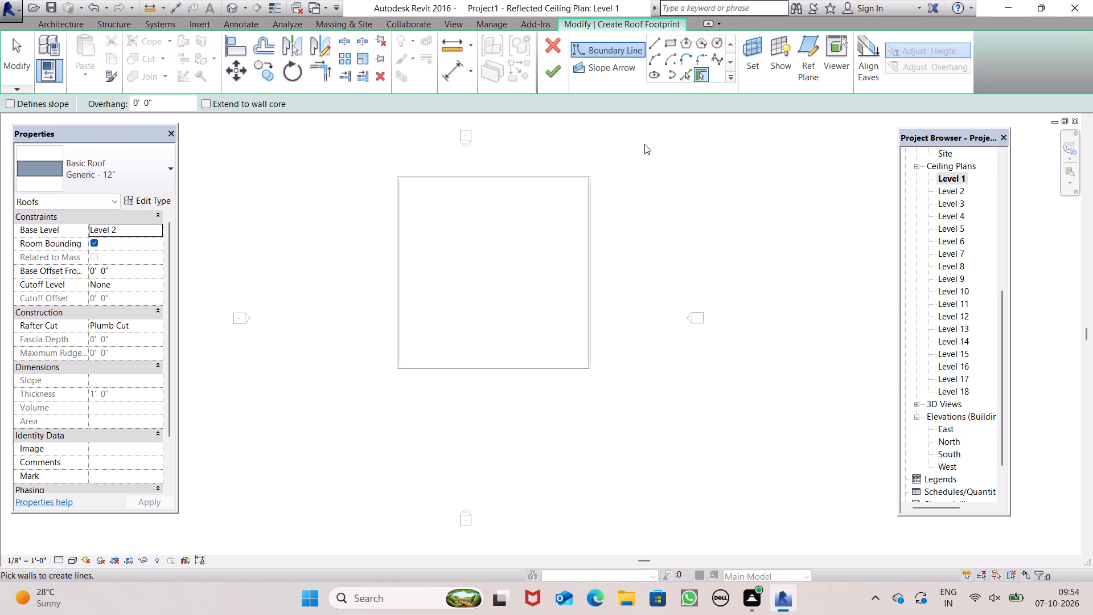
pyautogui.scroll(1, 644, 144)
pyautogui.click(669, 48)
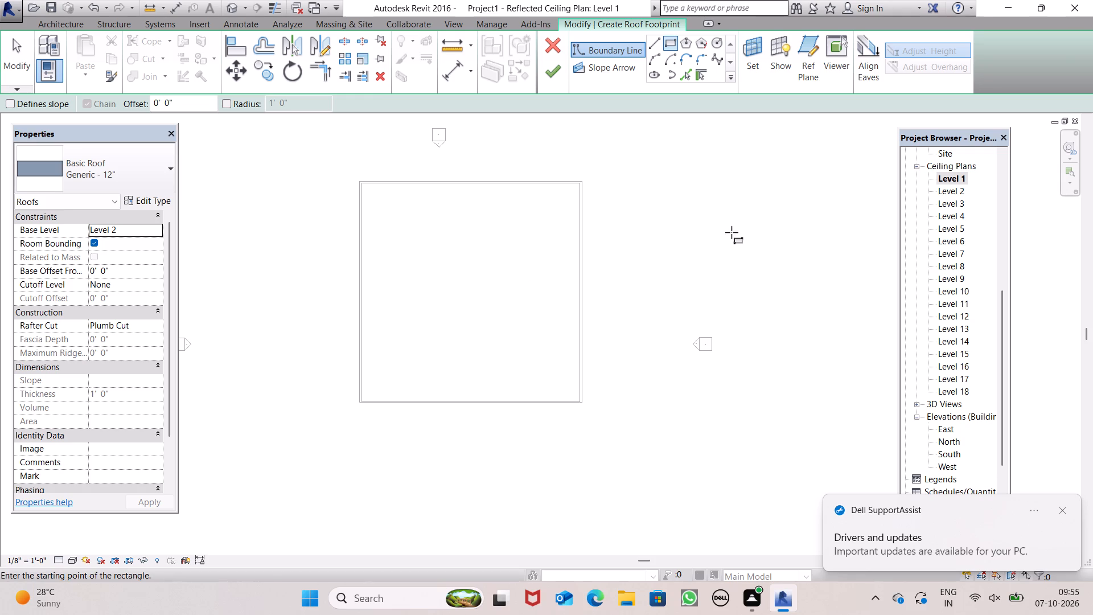
pyautogui.scroll(2, 630, 356)
pyautogui.scroll(-1, 597, 323)
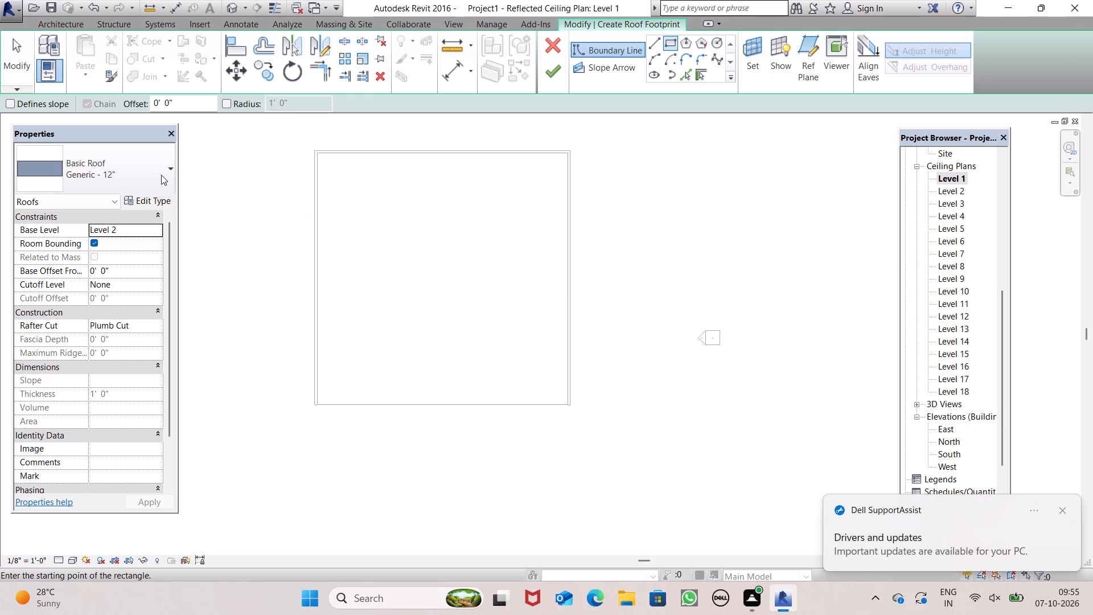
pyautogui.click(172, 165)
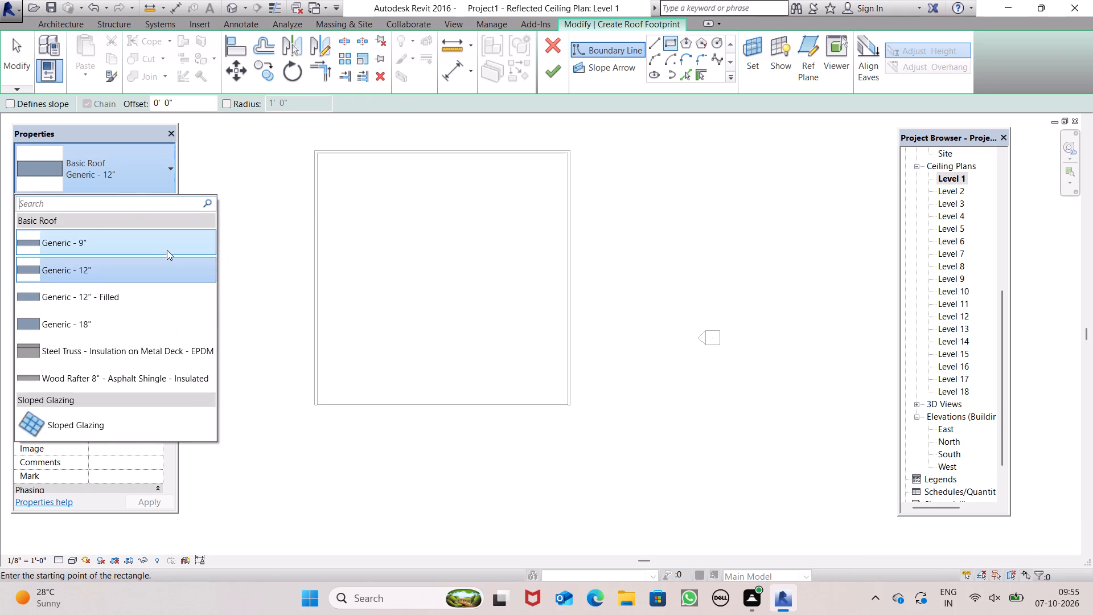
pyautogui.click(167, 249)
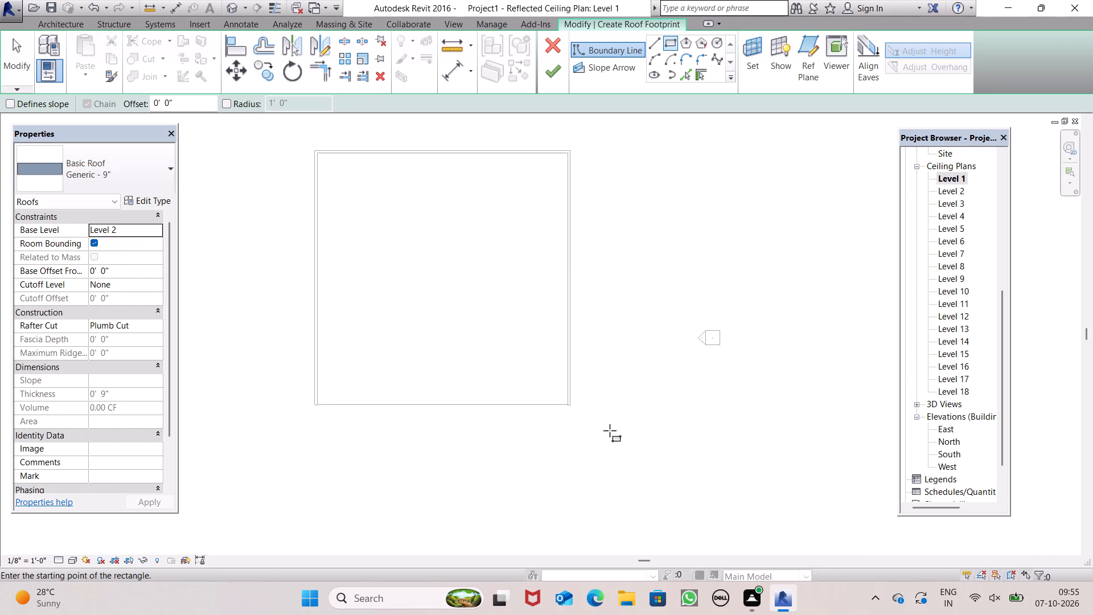
pyautogui.click(314, 147)
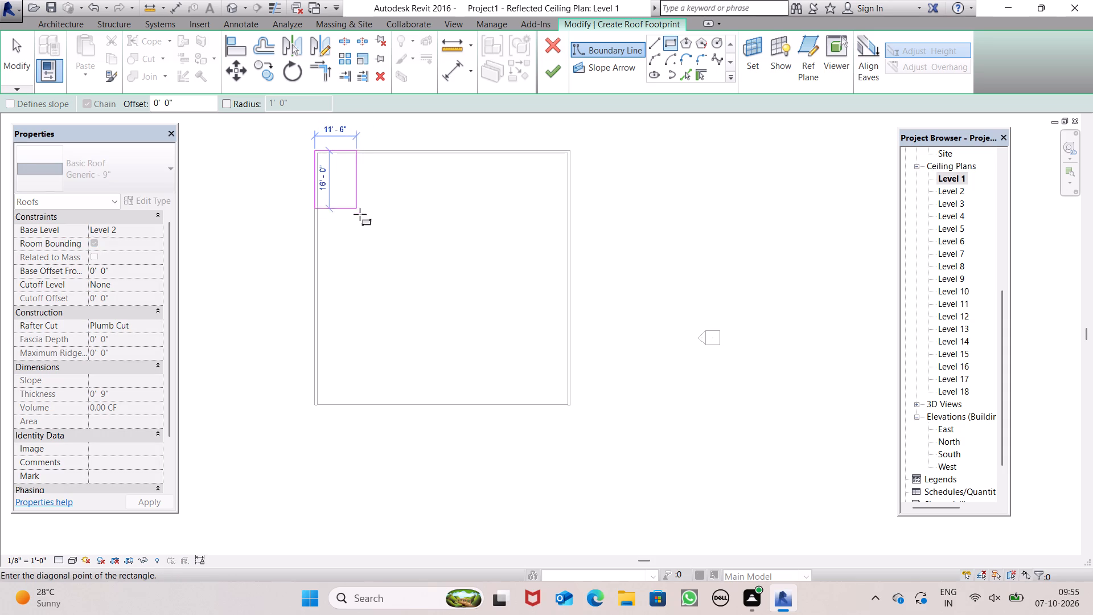
pyautogui.scroll(6, 571, 416)
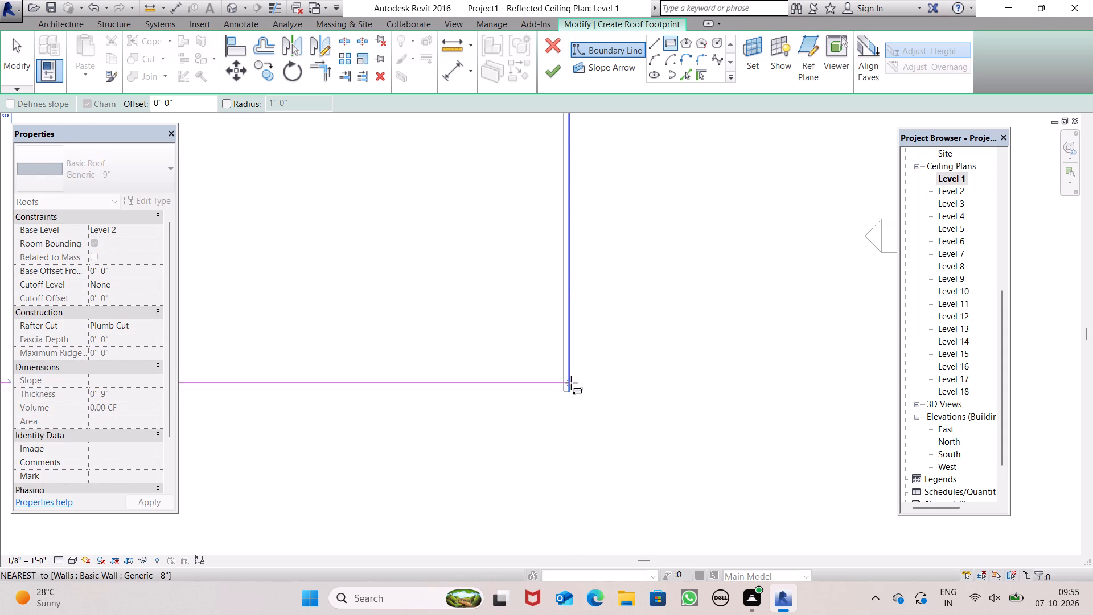
pyautogui.click(569, 387)
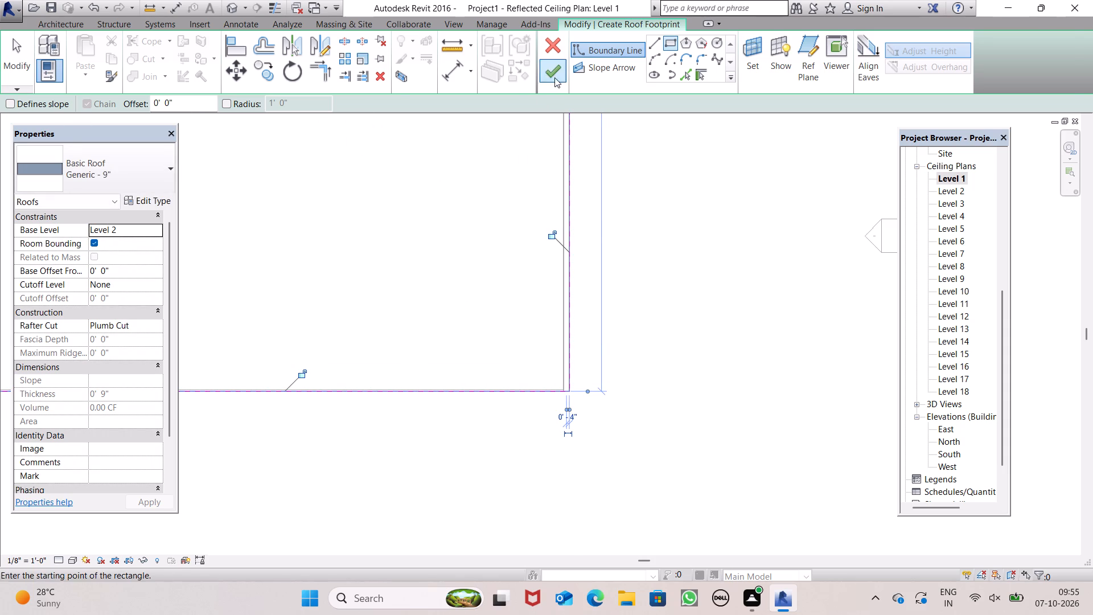
pyautogui.click(554, 77)
pyautogui.click(576, 311)
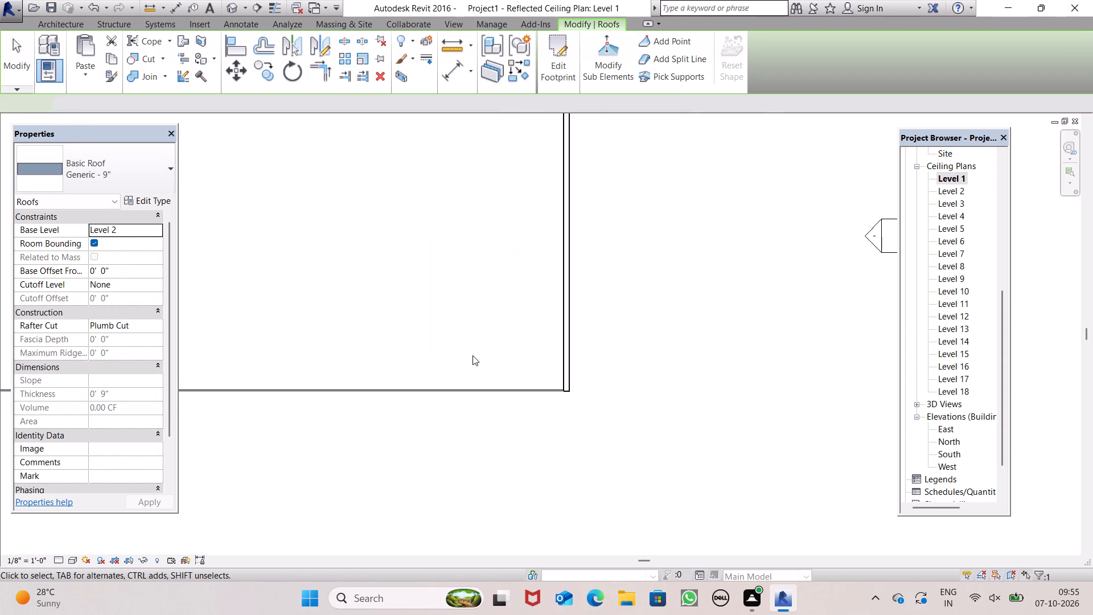
# Examine the new roof over the walls in the 3D view and the East elevation.
pyautogui.scroll(-5, 320, 339)
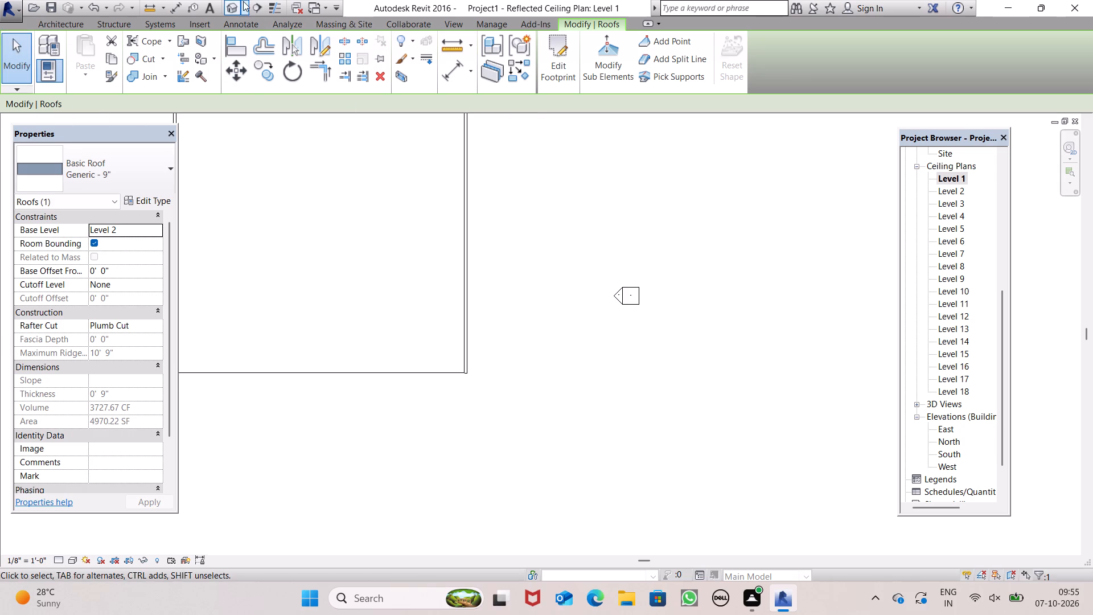
pyautogui.click(235, 6)
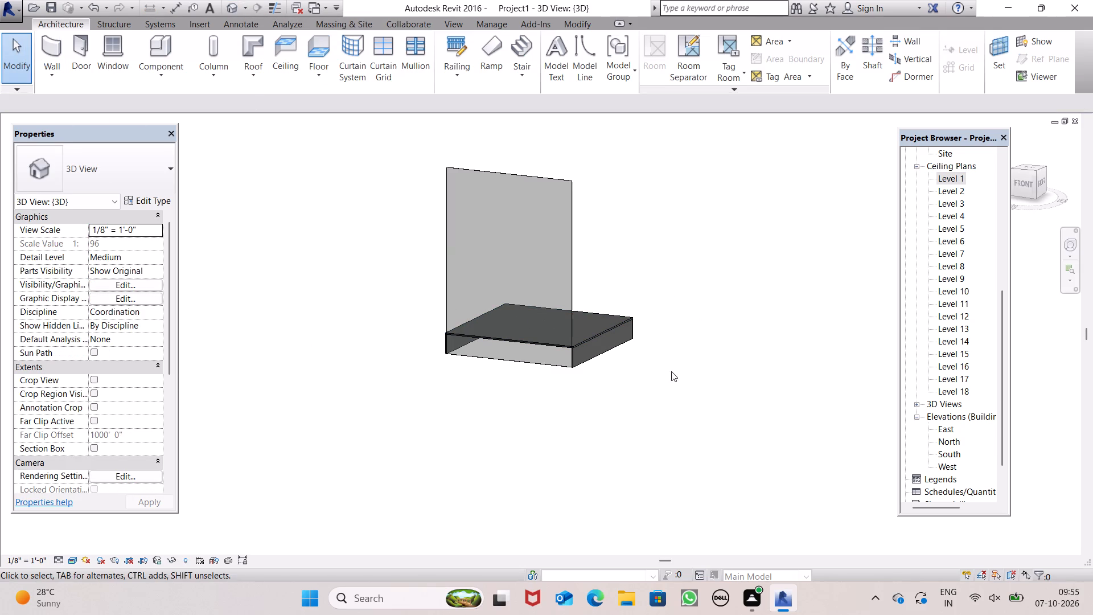
pyautogui.scroll(2, 654, 338)
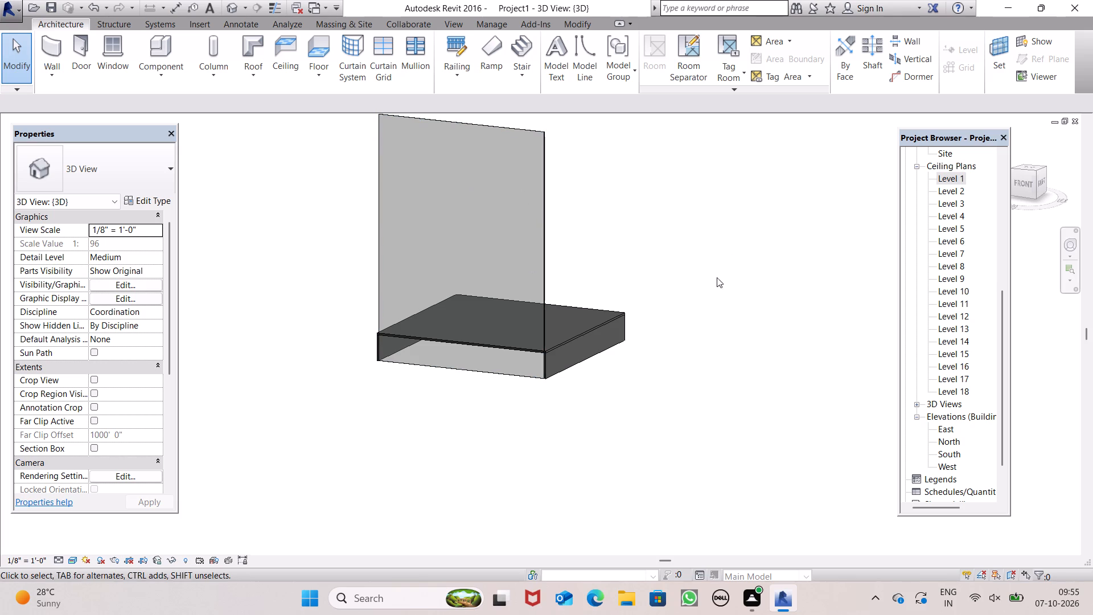
pyautogui.doubleClick(941, 428)
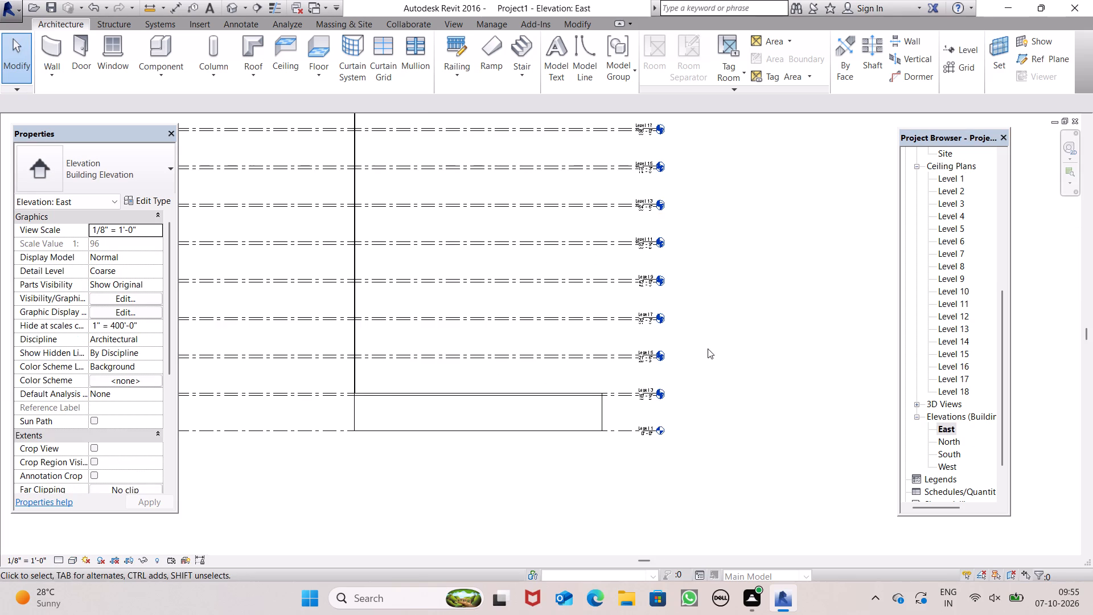
pyautogui.scroll(-2, 706, 358)
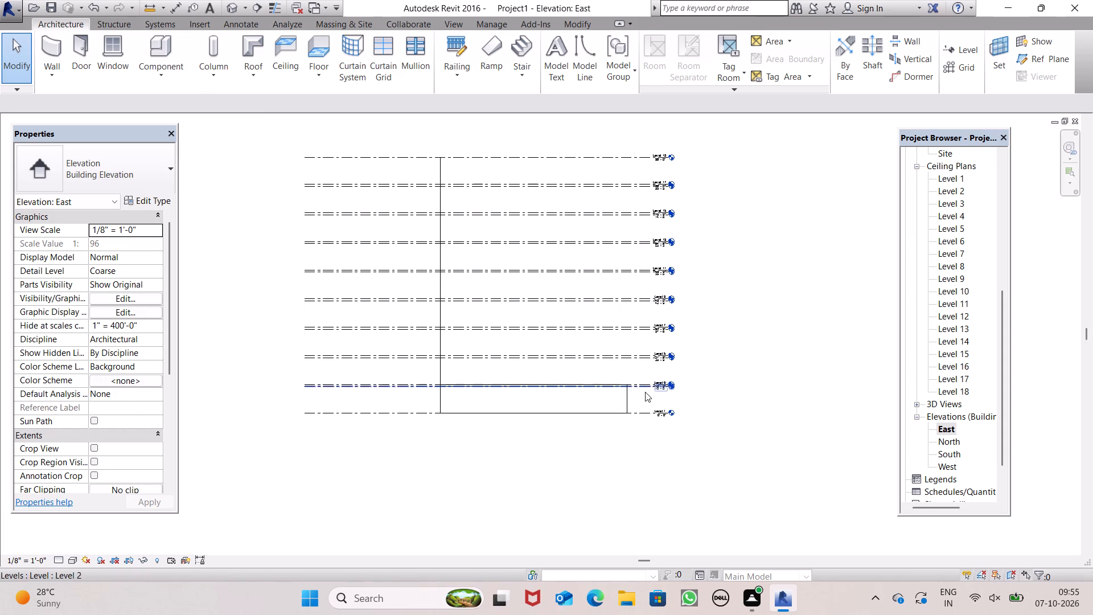
pyautogui.scroll(-2, 410, 357)
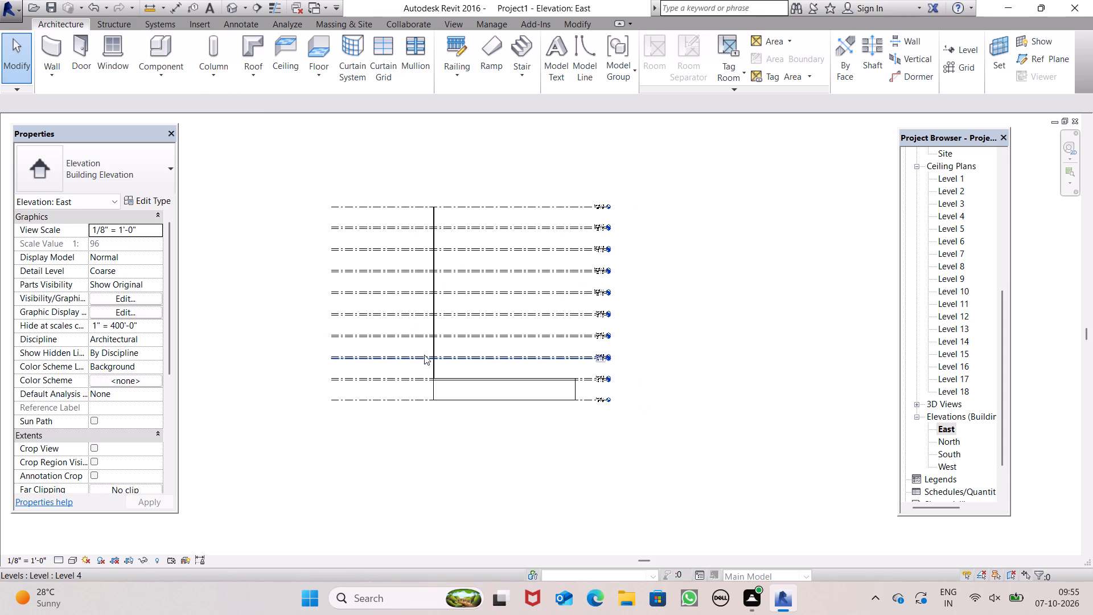
pyautogui.click(227, 7)
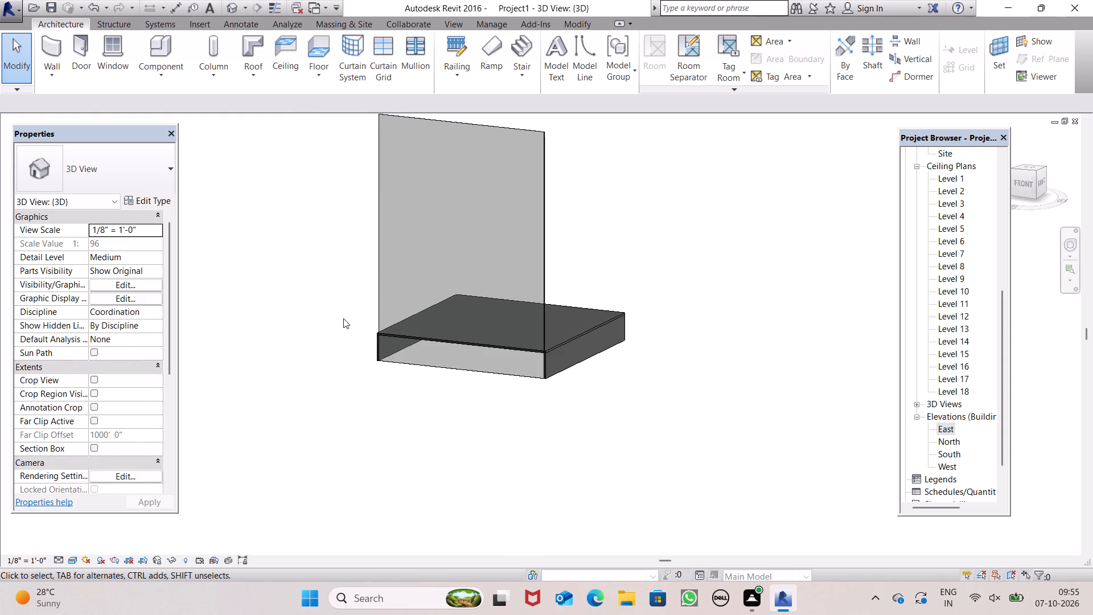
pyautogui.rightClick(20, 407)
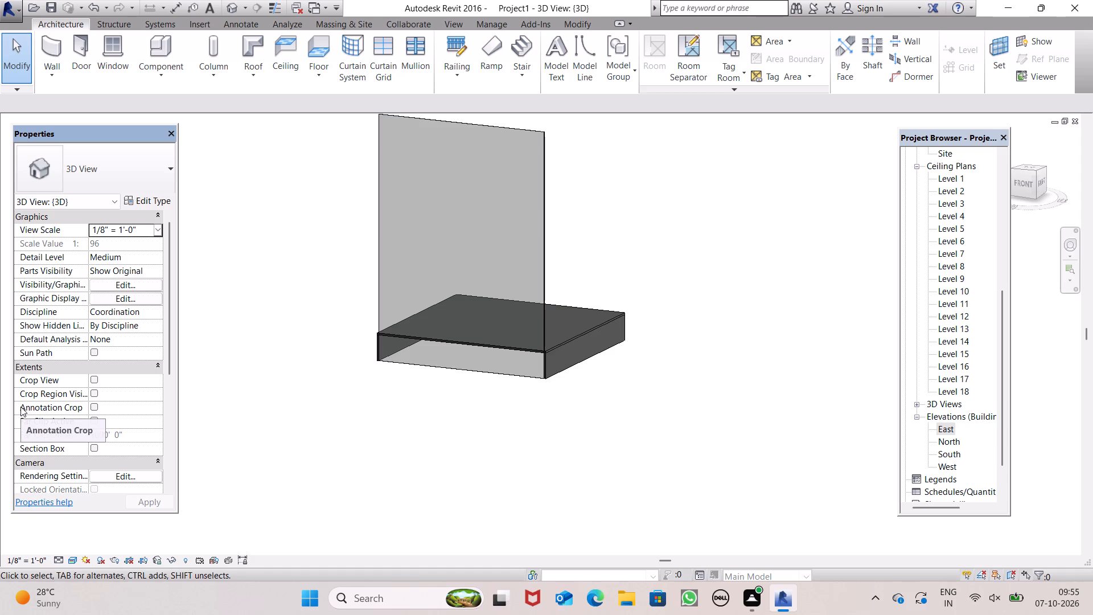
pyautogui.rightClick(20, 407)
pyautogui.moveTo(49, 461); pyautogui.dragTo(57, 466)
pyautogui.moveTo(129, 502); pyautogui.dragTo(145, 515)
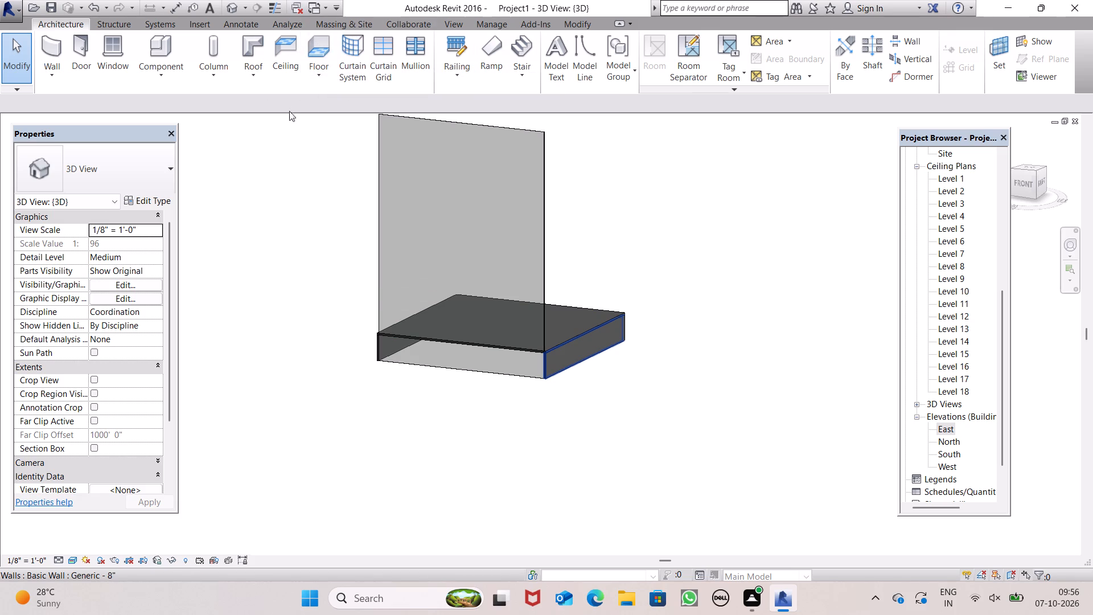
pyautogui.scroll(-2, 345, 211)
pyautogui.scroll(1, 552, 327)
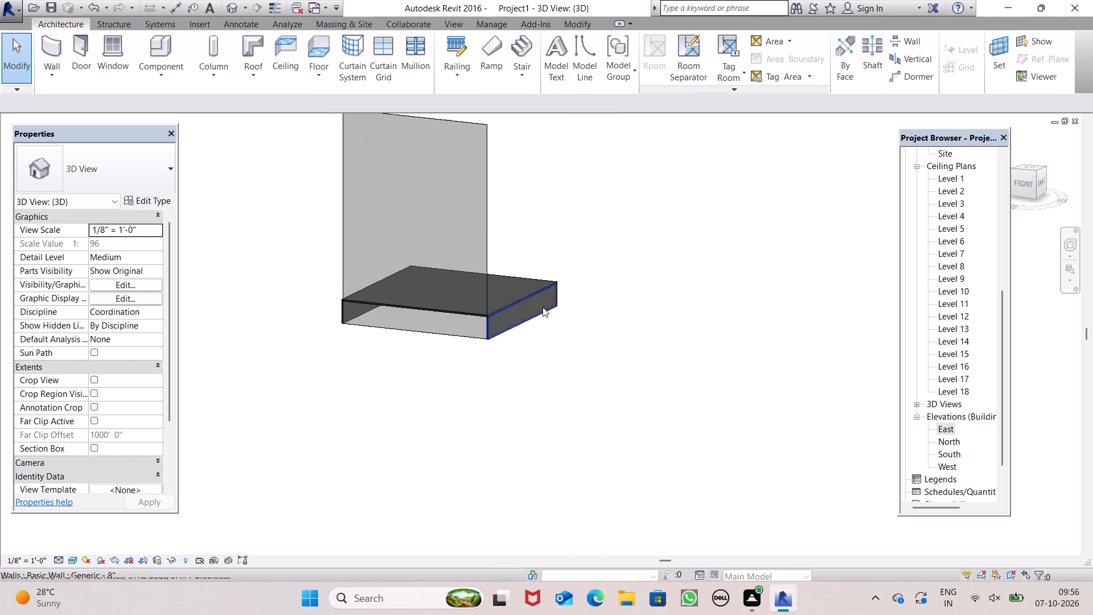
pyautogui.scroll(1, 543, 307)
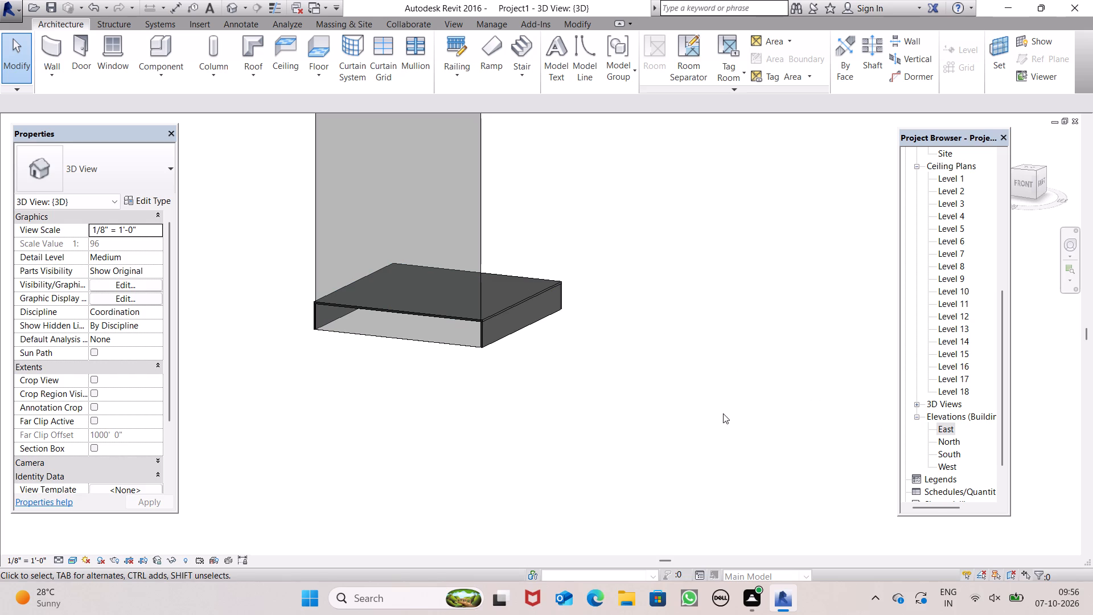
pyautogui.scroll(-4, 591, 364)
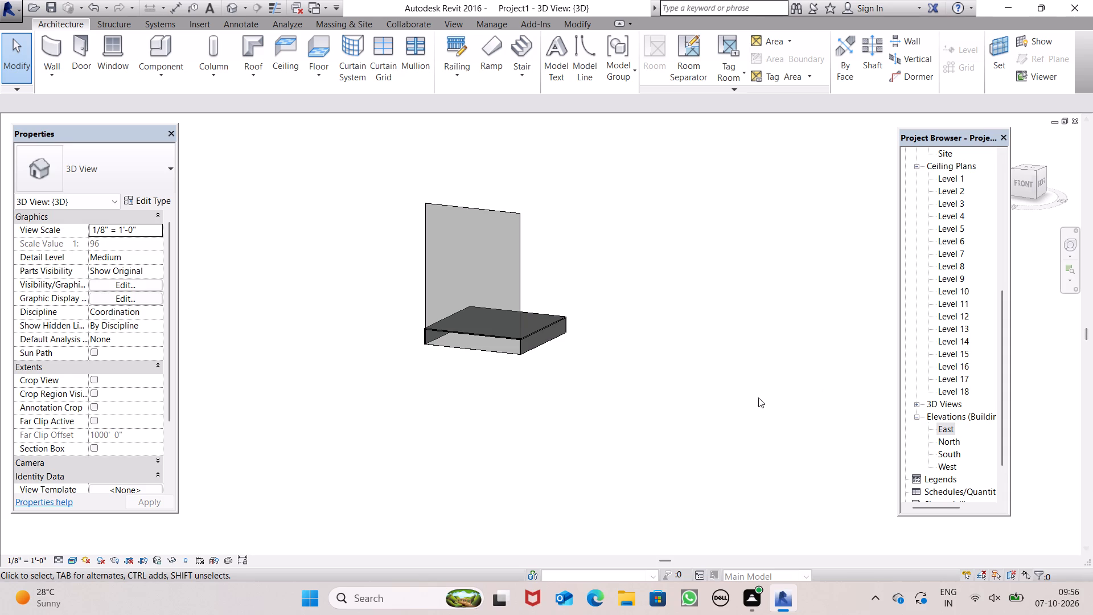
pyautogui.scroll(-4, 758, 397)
# Examine the 9" roof and the Generic - 8" walls beneath it in the East elevation, checking their properties.
pyautogui.doubleClick(947, 429)
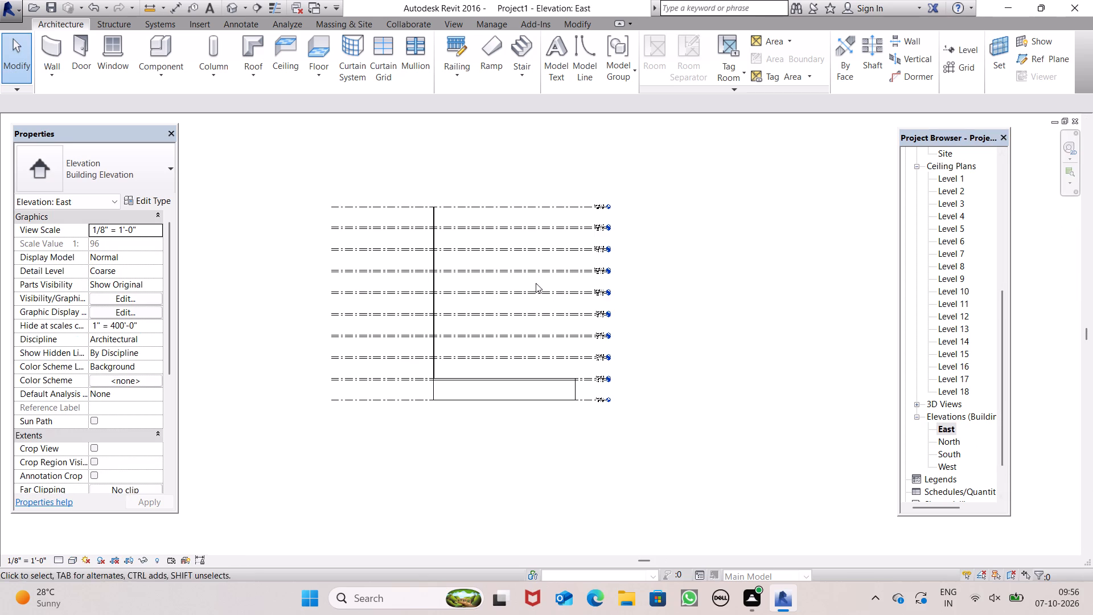
pyautogui.scroll(5, 506, 349)
pyautogui.scroll(4, 450, 387)
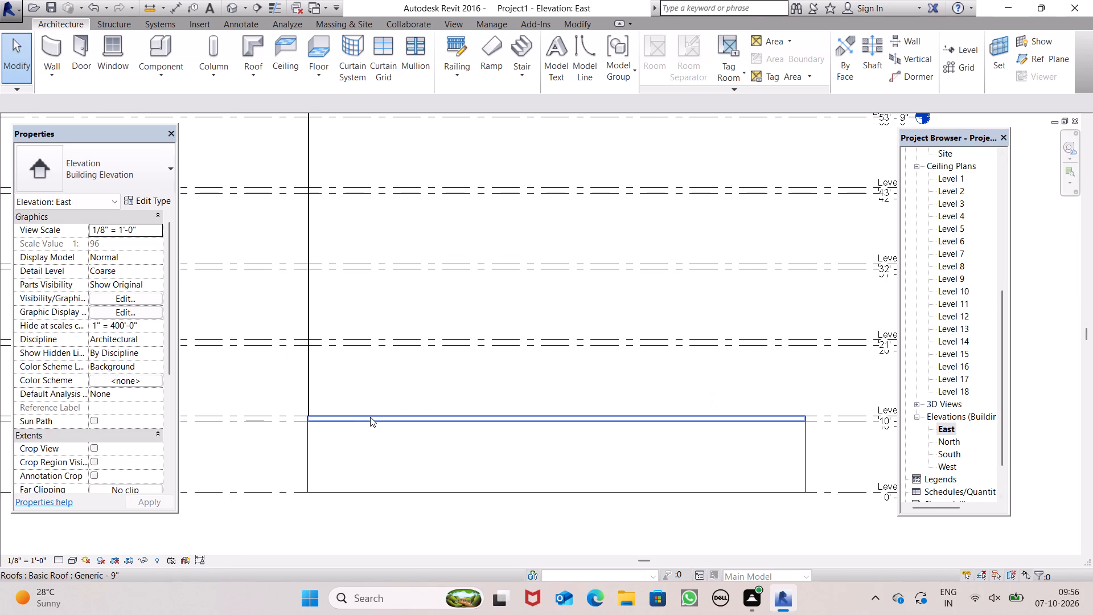
pyautogui.click(371, 416)
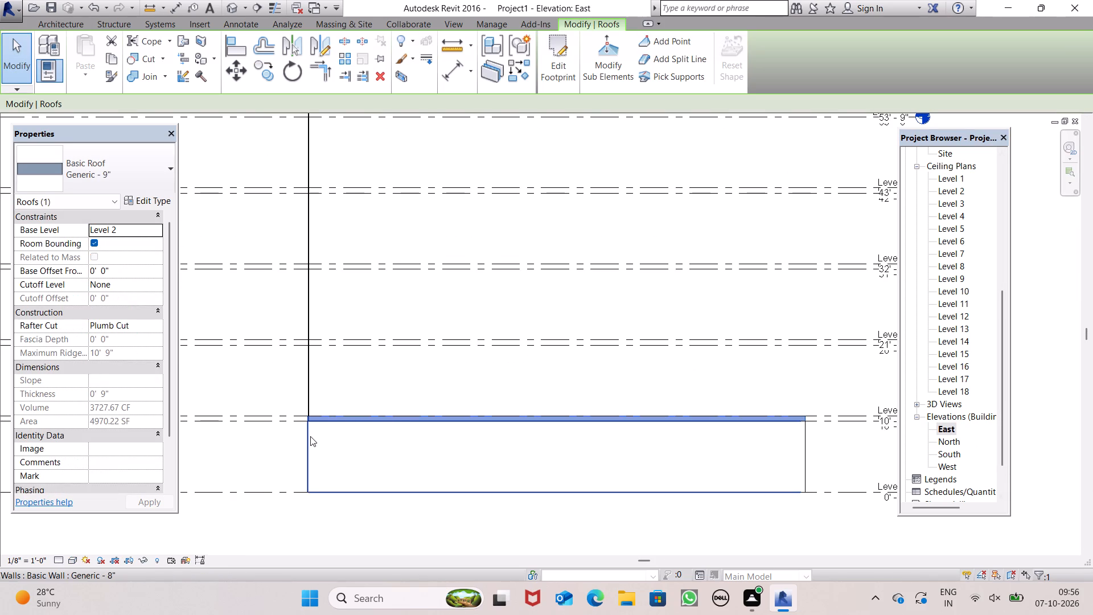
pyautogui.click(305, 434)
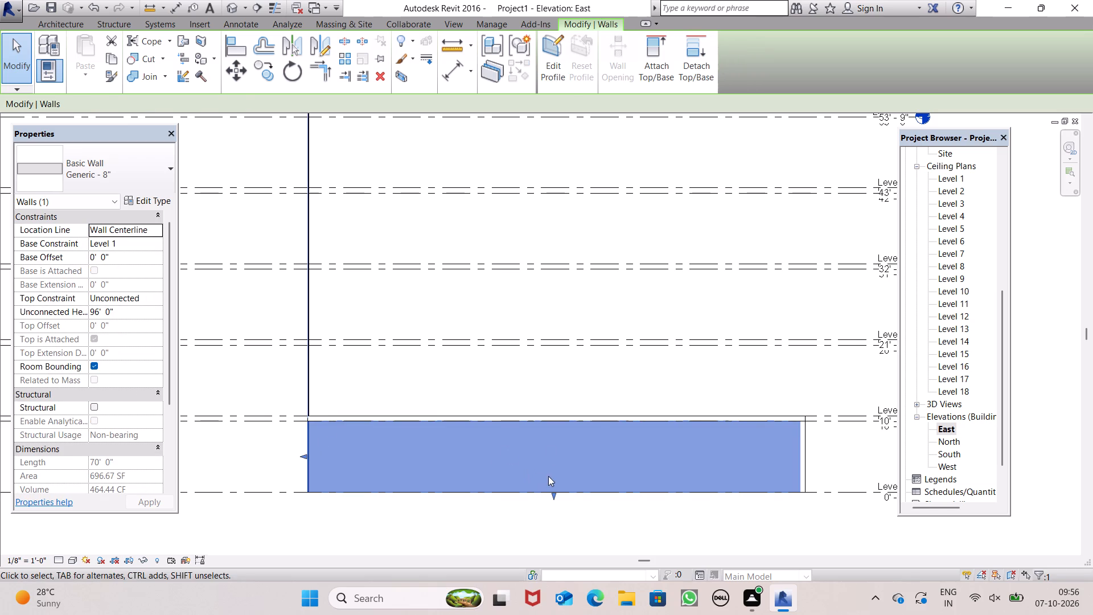
pyautogui.click(806, 446)
pyautogui.click(802, 443)
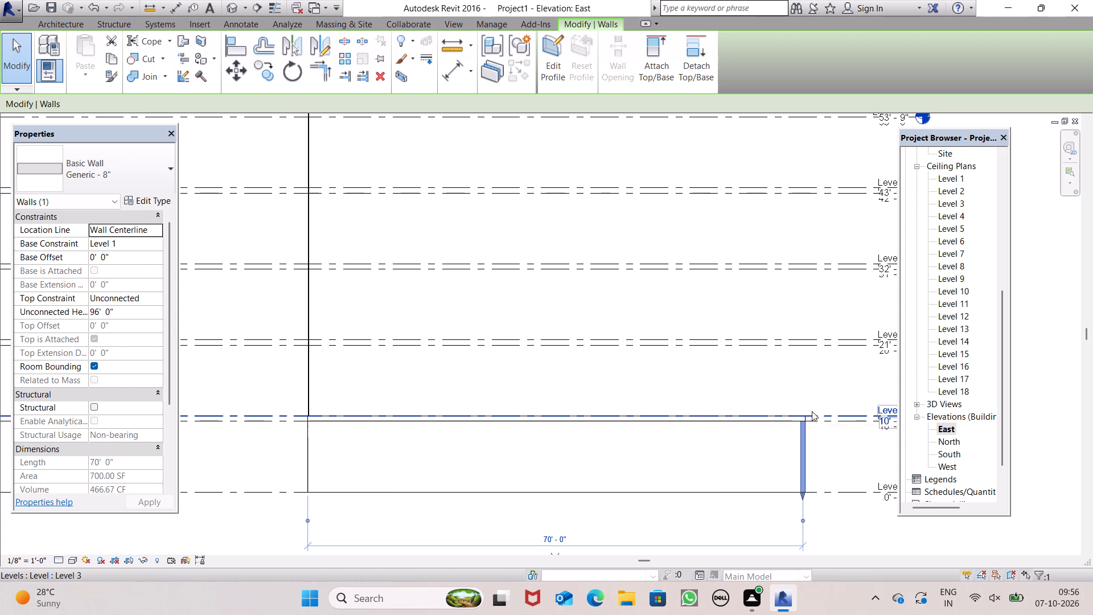
pyautogui.scroll(-2, 763, 373)
pyautogui.scroll(-3, 513, 386)
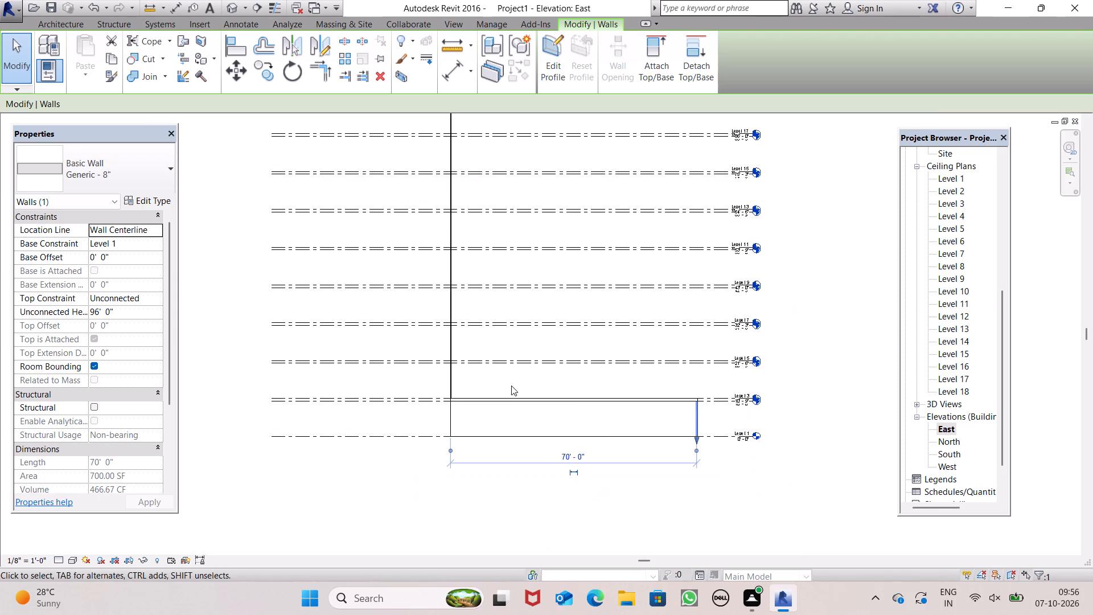
pyautogui.scroll(5, 689, 414)
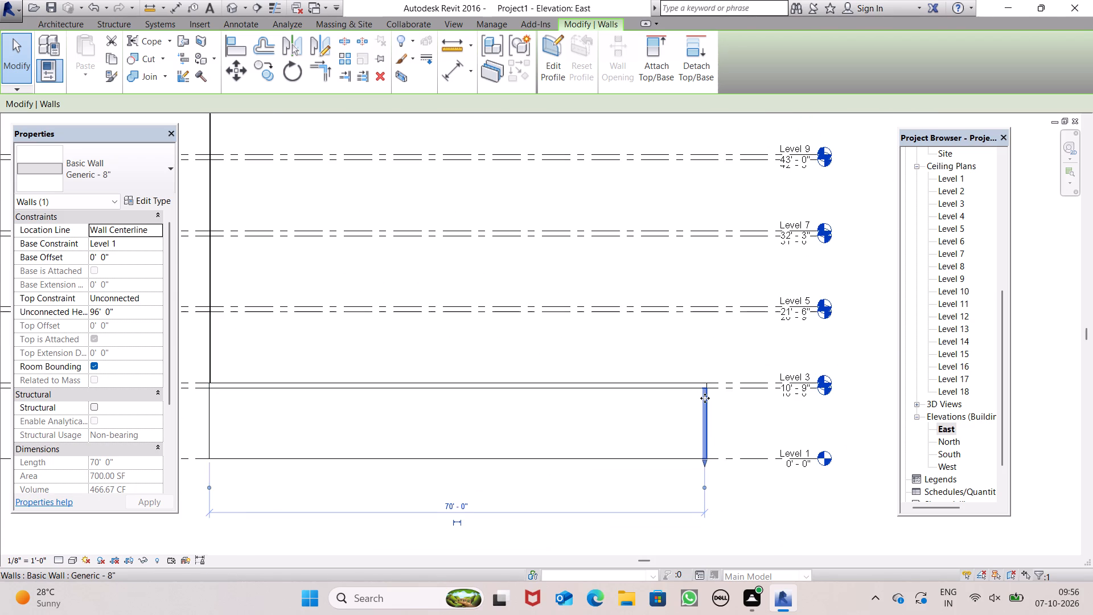
pyautogui.click(677, 458)
pyautogui.scroll(-4, 685, 440)
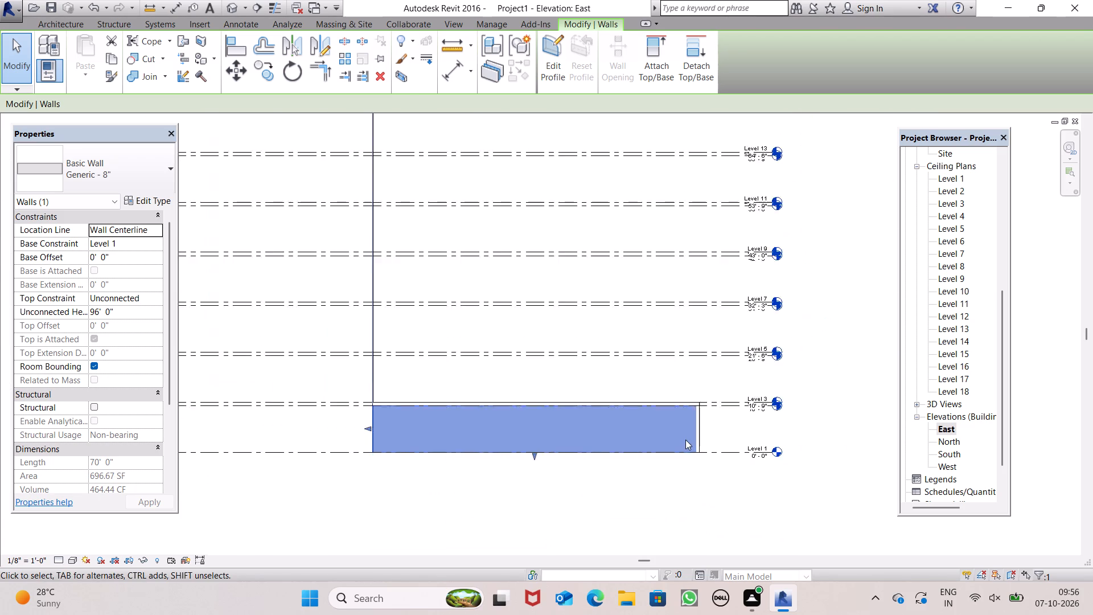
pyautogui.scroll(-7, 687, 463)
pyautogui.scroll(4, 817, 487)
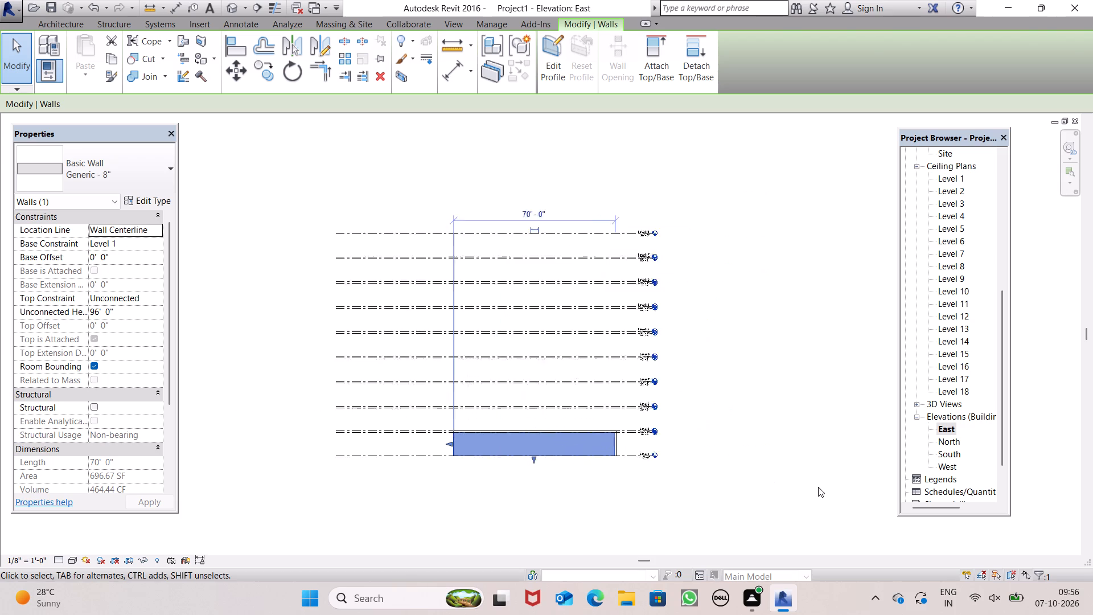
pyautogui.click(727, 440)
pyautogui.scroll(3, 478, 423)
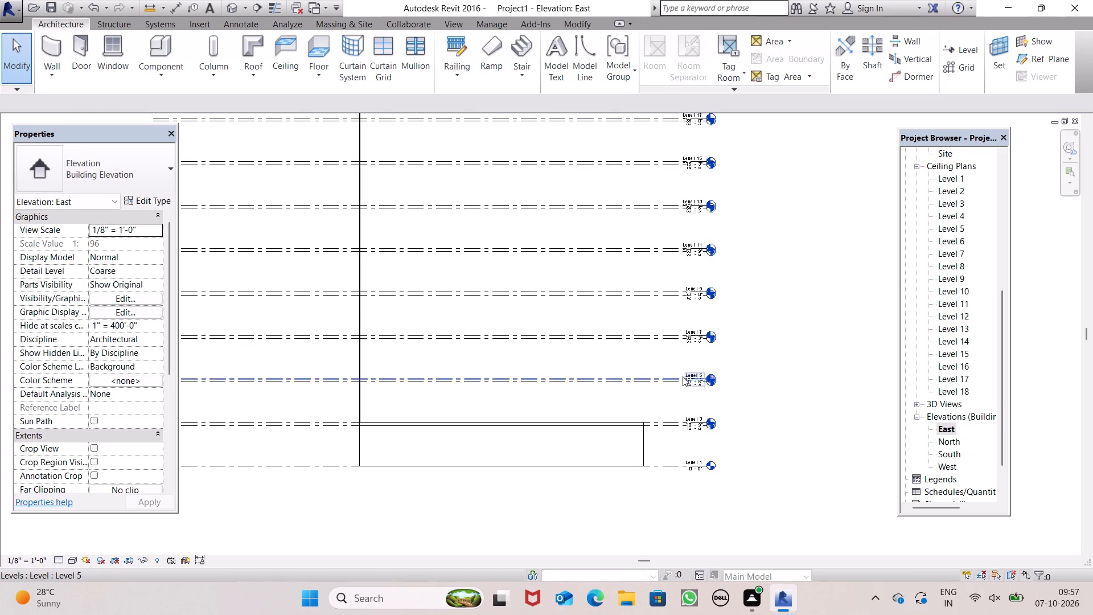
pyautogui.scroll(-5, 663, 346)
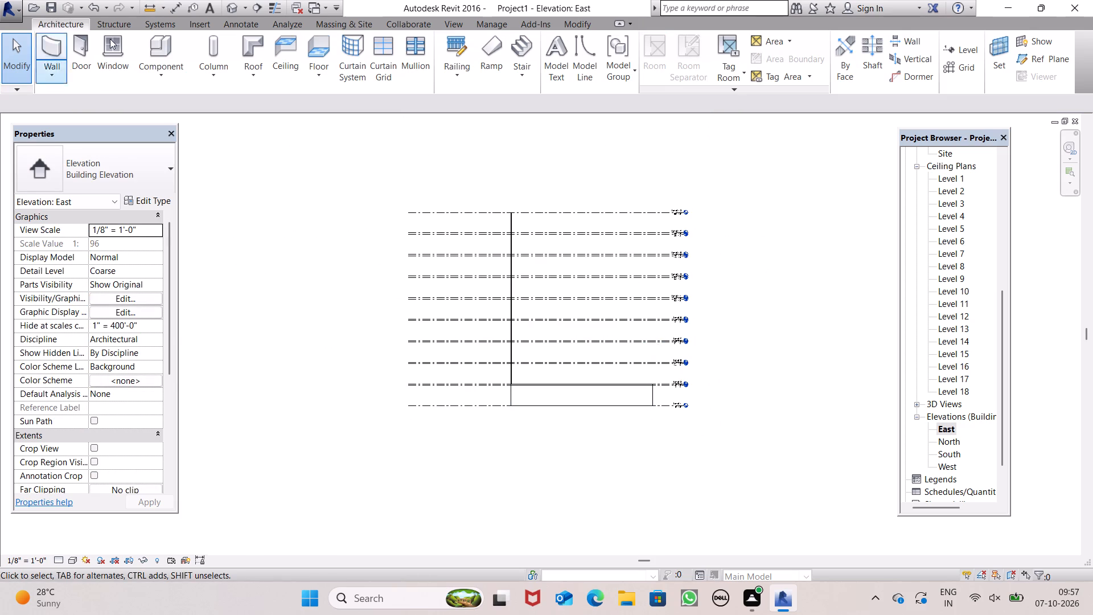
# Look through the Level 1, Level 2 and Level 3 floor plans to compare the building outline on each.
pyautogui.scroll(2, 928, 332)
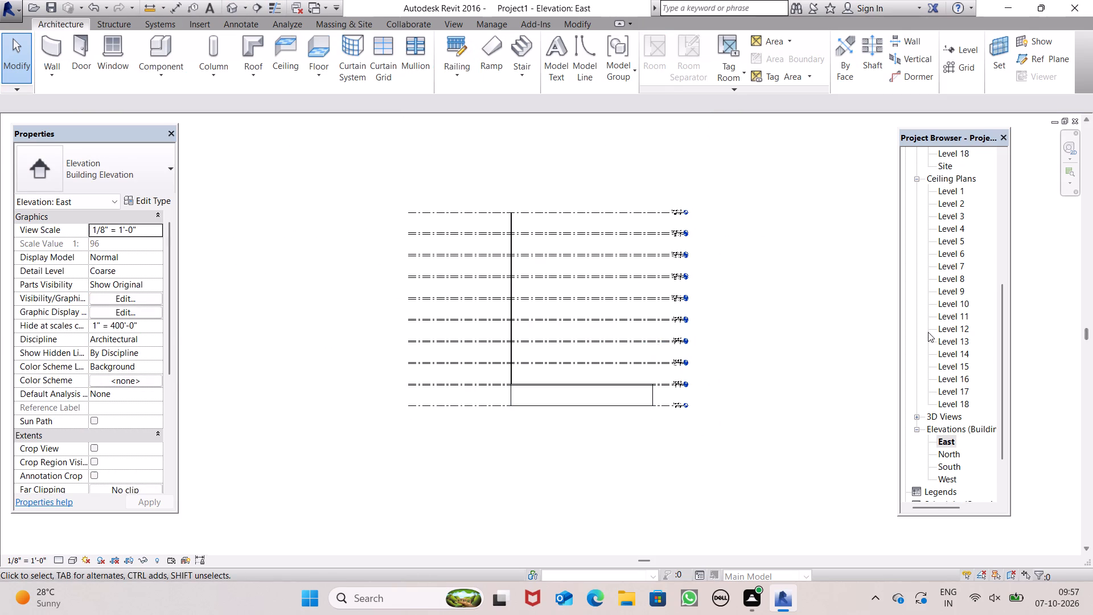
pyautogui.scroll(3, 928, 332)
pyautogui.scroll(8, 891, 245)
pyautogui.scroll(-2, 891, 260)
pyautogui.scroll(-5, 691, 316)
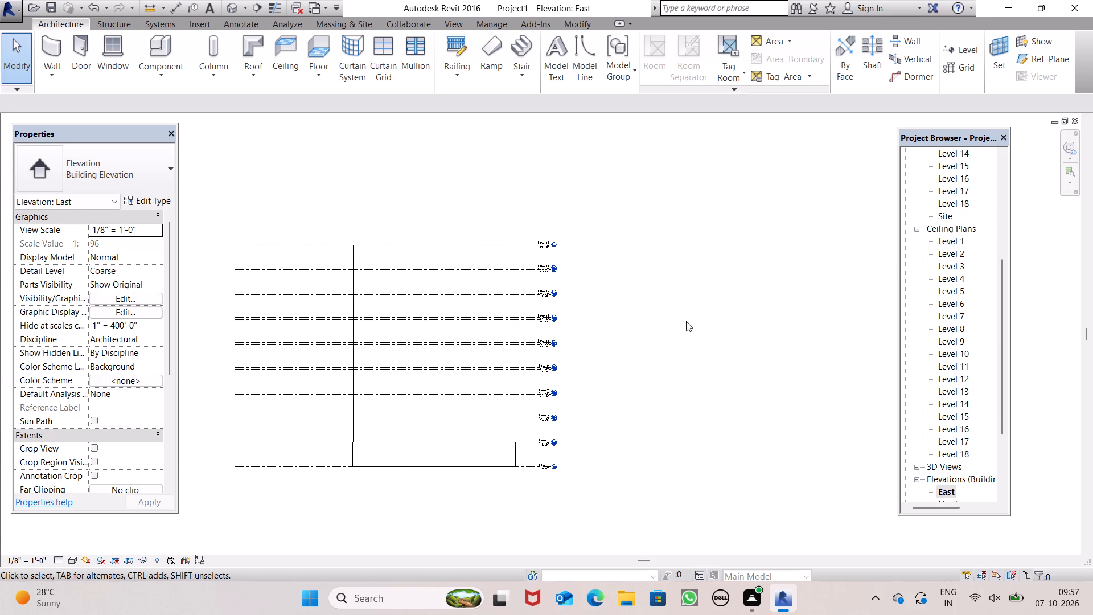
pyautogui.scroll(4, 475, 482)
pyautogui.scroll(-6, 576, 331)
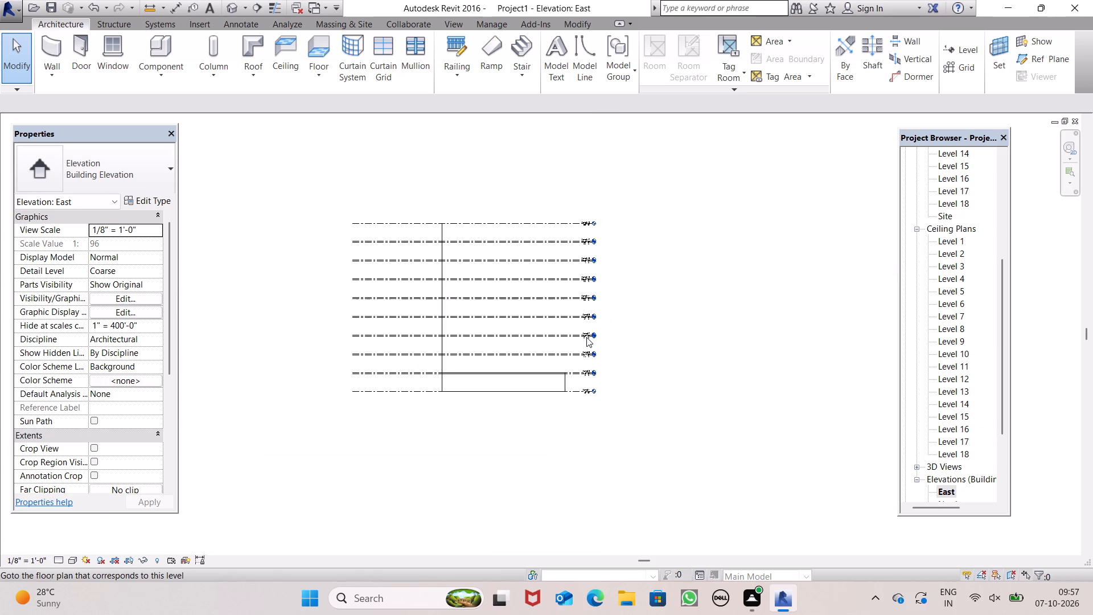
pyautogui.scroll(-2, 587, 347)
pyautogui.scroll(8, 940, 244)
pyautogui.scroll(-1, 940, 244)
pyautogui.scroll(5, 940, 244)
pyautogui.scroll(-1, 940, 243)
pyautogui.scroll(8, 940, 243)
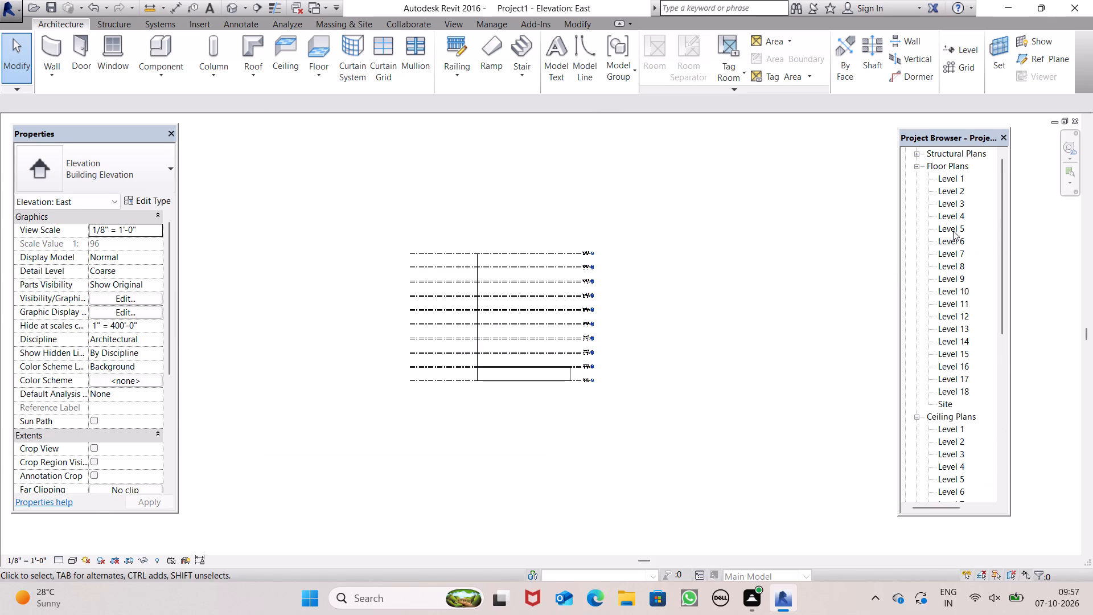
pyautogui.scroll(2, 953, 231)
pyautogui.doubleClick(950, 189)
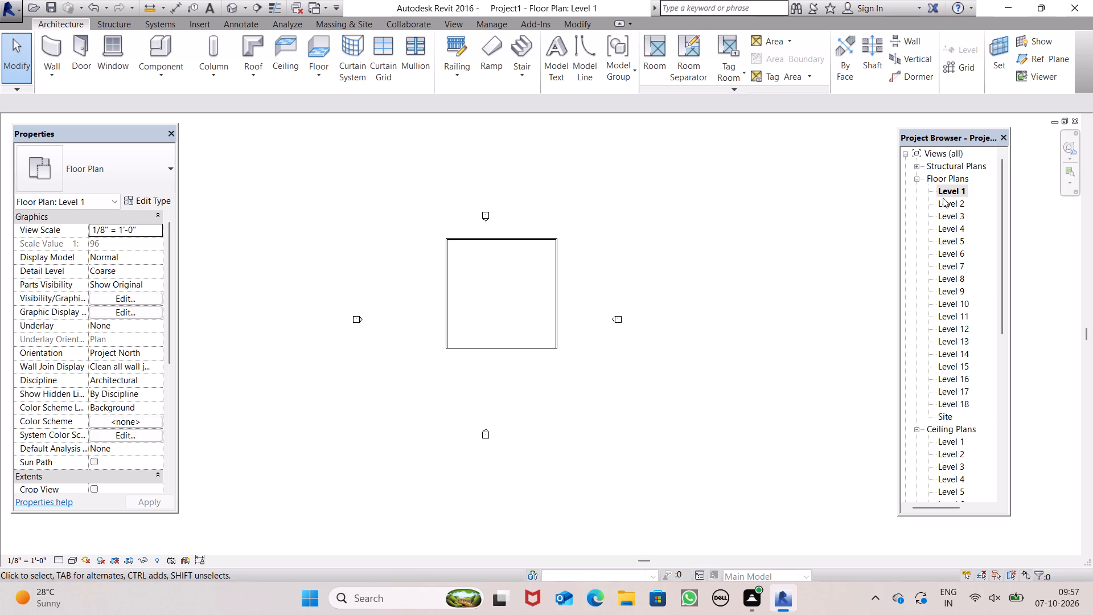
pyautogui.doubleClick(943, 202)
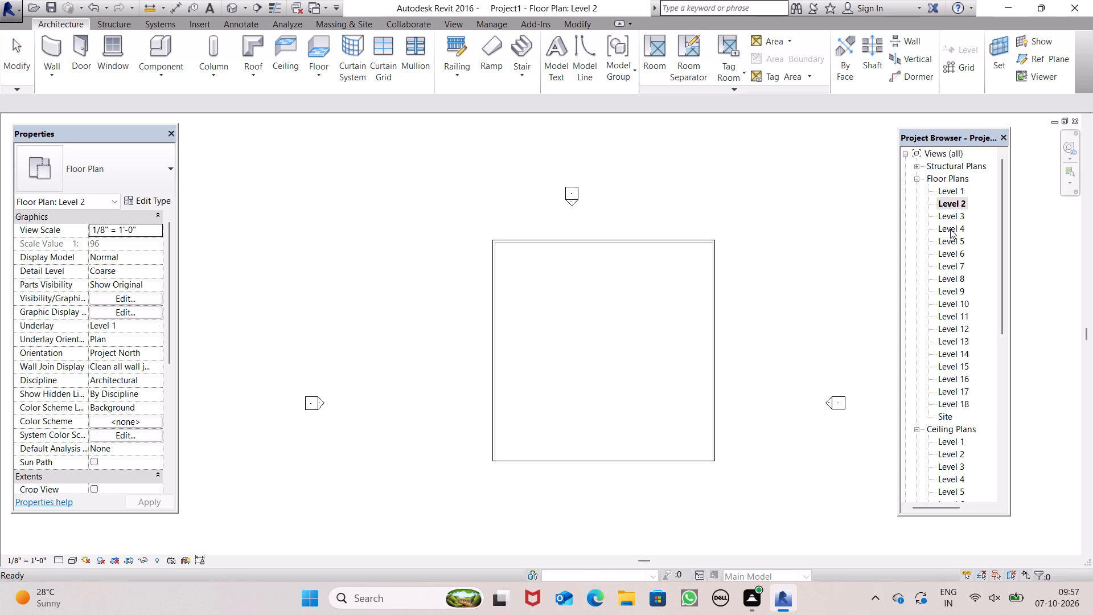
pyautogui.doubleClick(956, 216)
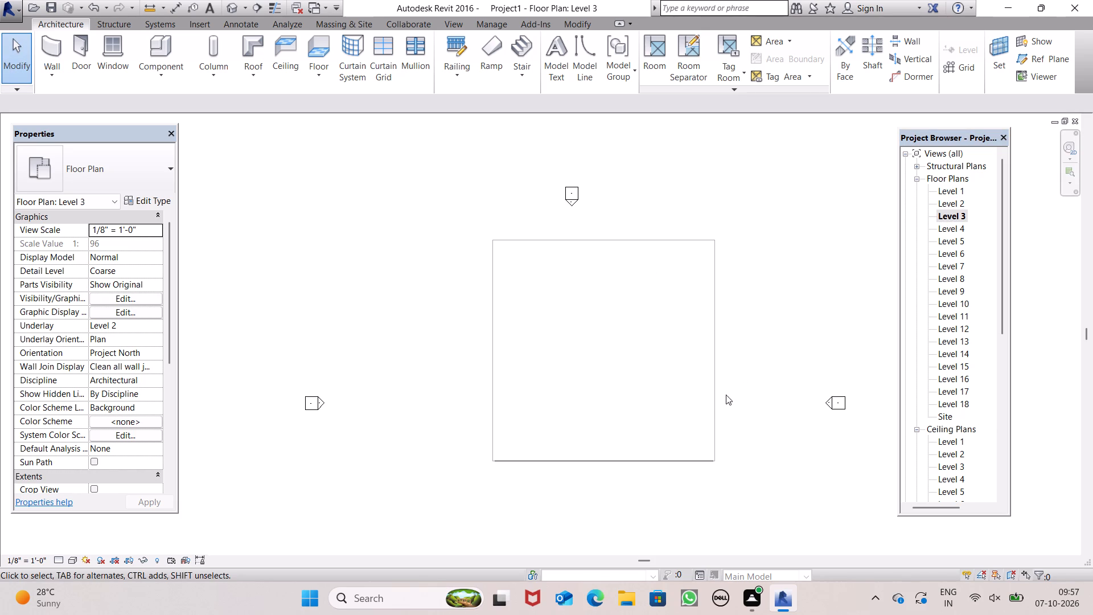
pyautogui.scroll(-3, 675, 401)
pyautogui.scroll(4, 756, 444)
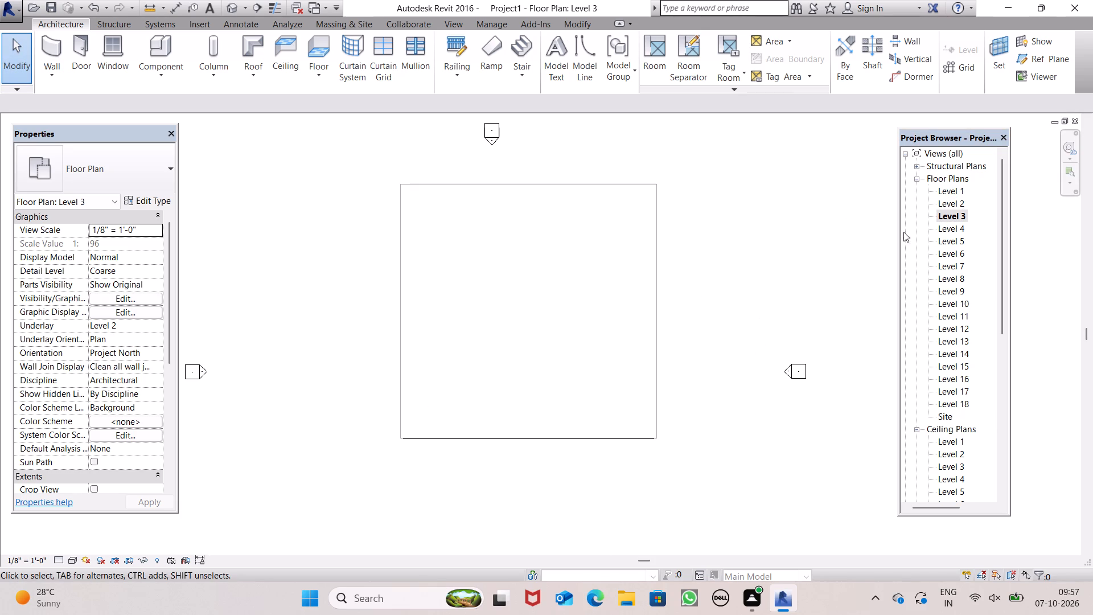
# On the Level 2 floor plan, draw a Generic - 8" wall, 10' high, along the west side between the south-west and north-west corners.
pyautogui.doubleClick(951, 205)
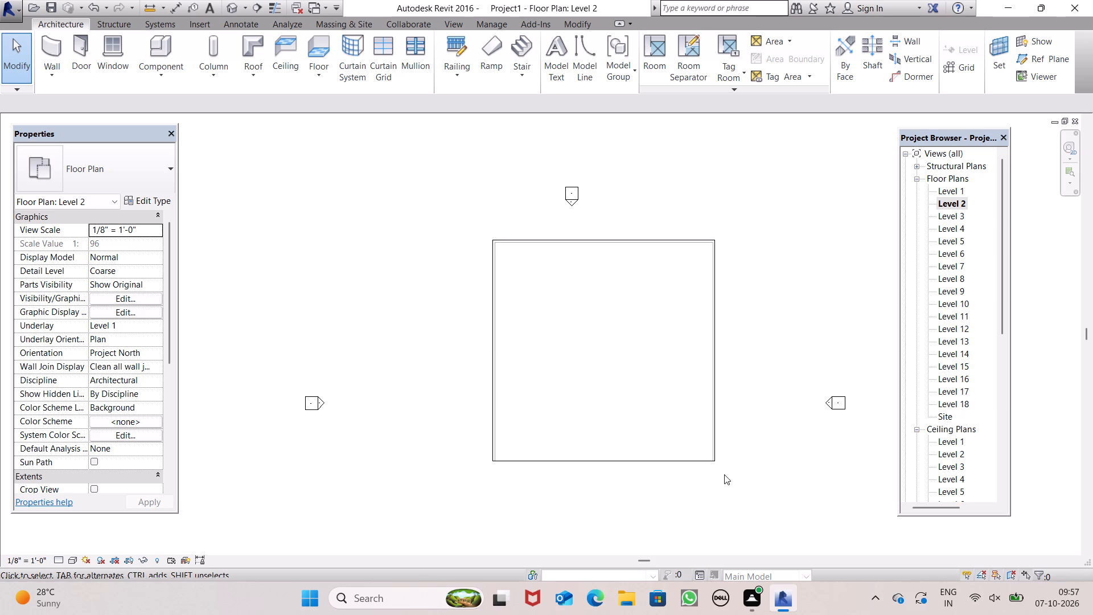
pyautogui.scroll(1, 742, 471)
pyautogui.scroll(3, 806, 429)
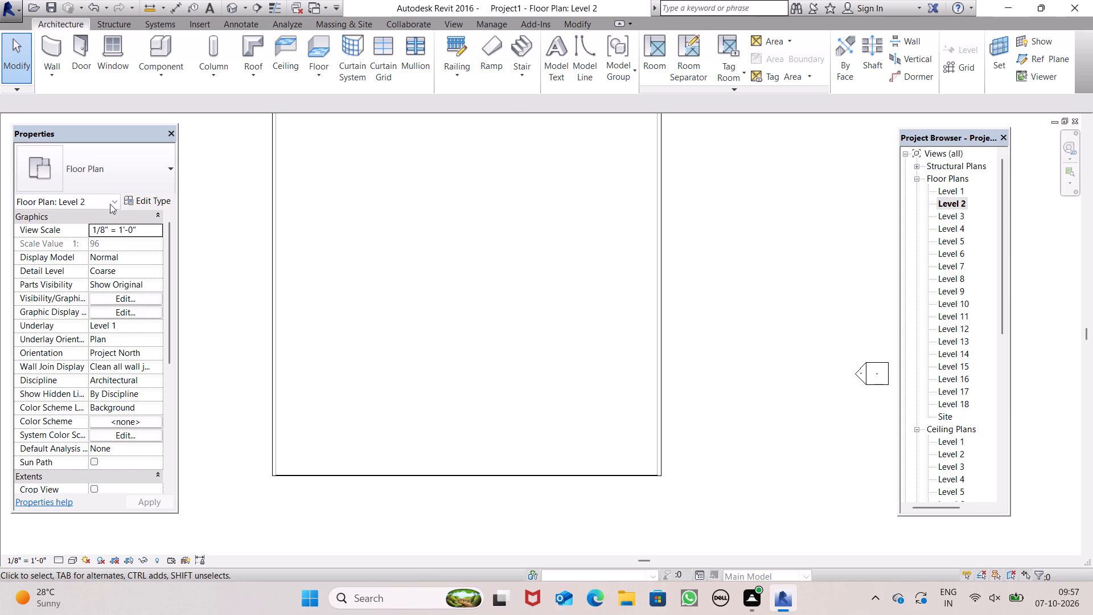
pyautogui.click(114, 202)
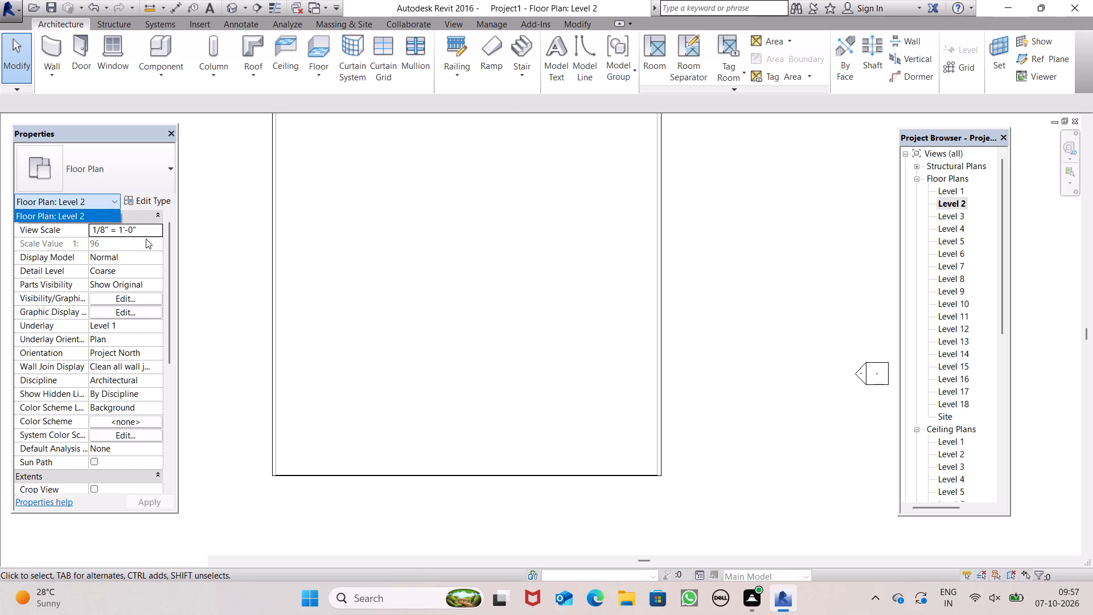
pyautogui.click(50, 47)
pyautogui.scroll(-2, 240, 487)
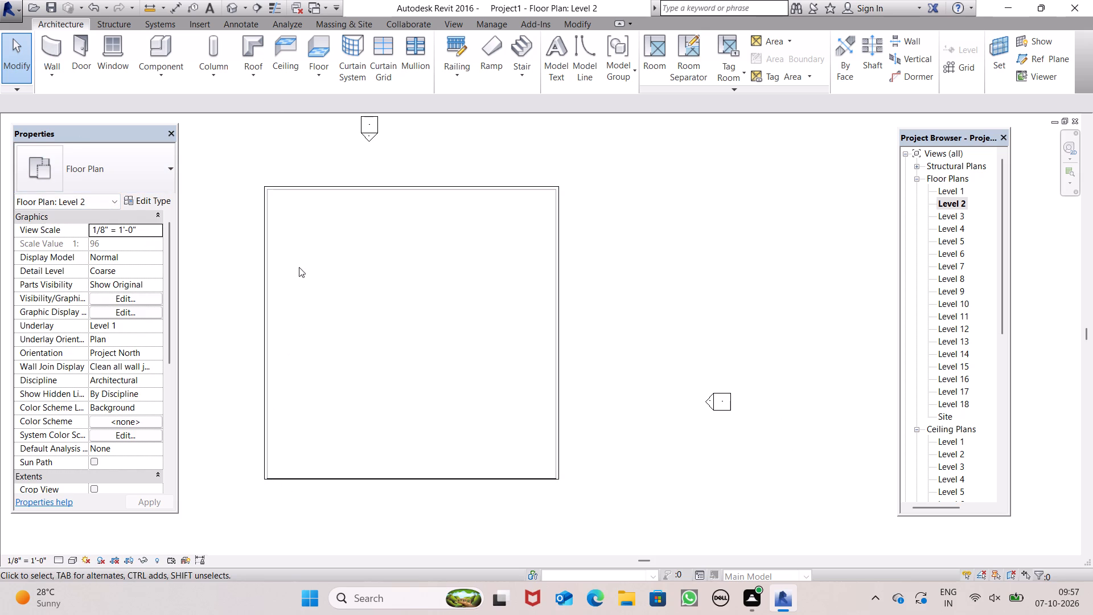
pyautogui.click(43, 50)
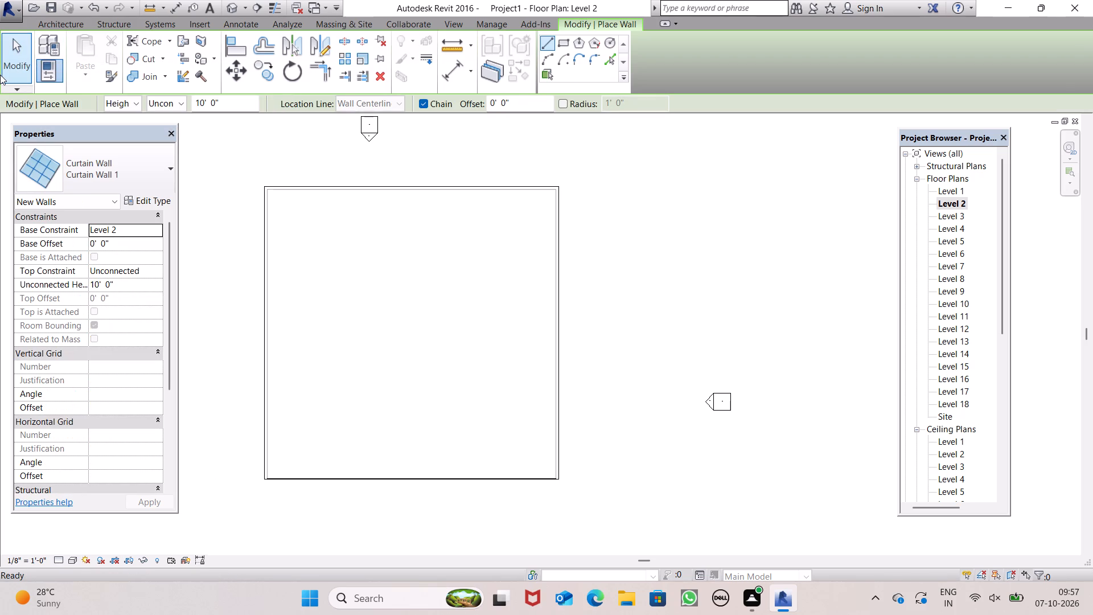
pyautogui.click(163, 164)
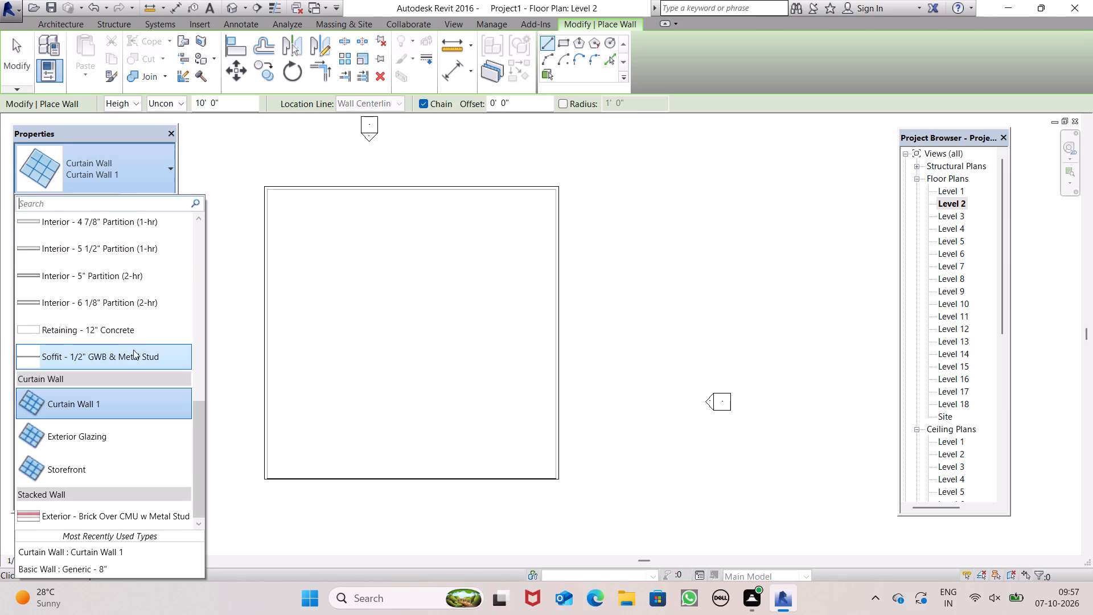
pyautogui.scroll(19, 137, 352)
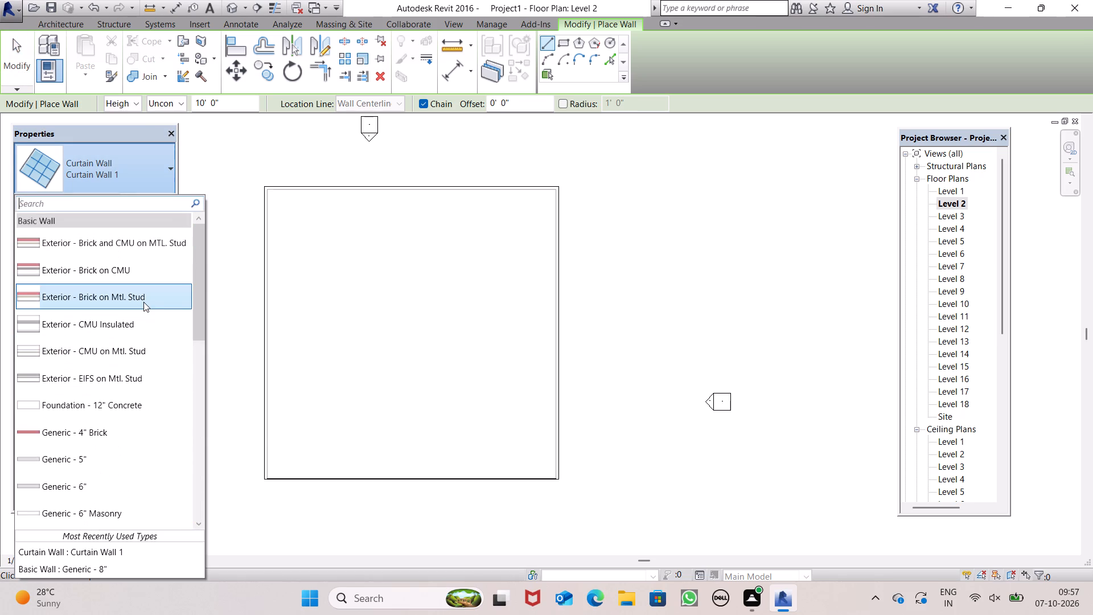
pyautogui.scroll(3, 143, 302)
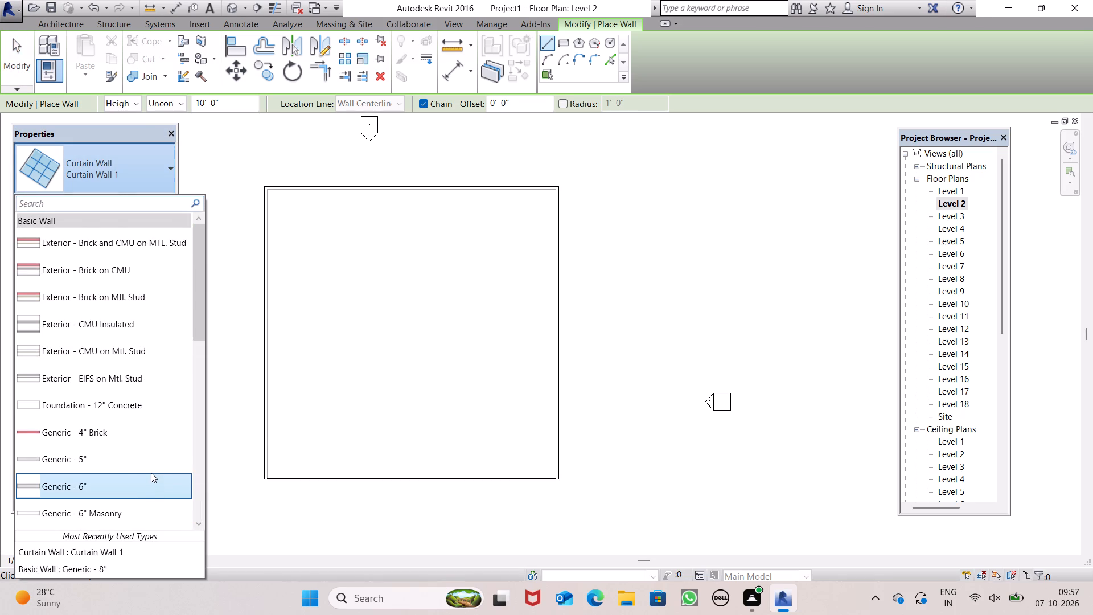
pyautogui.scroll(-1, 151, 473)
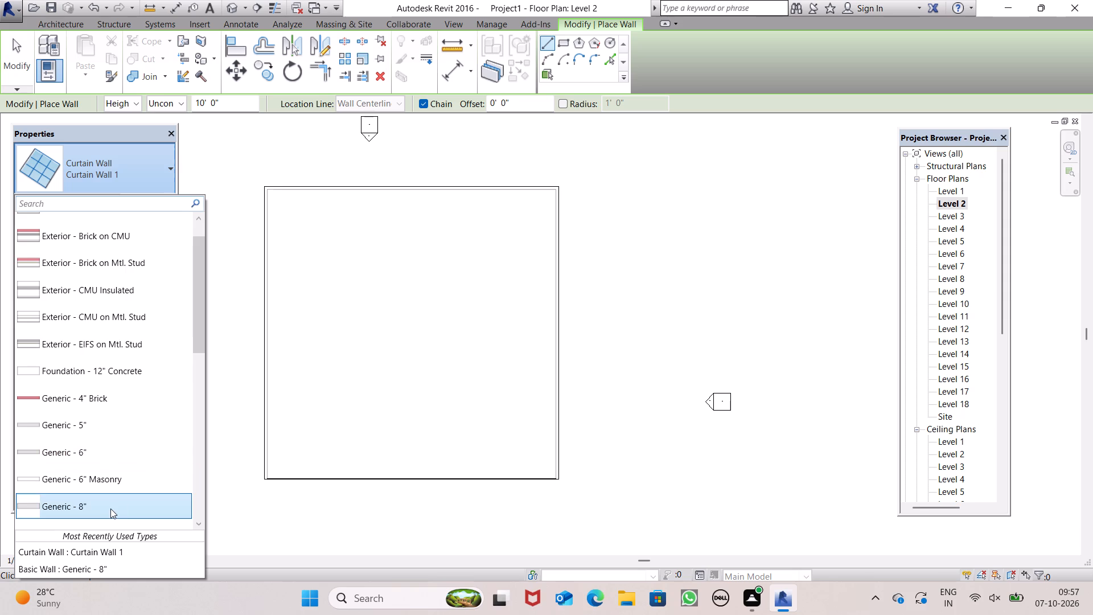
pyautogui.click(110, 509)
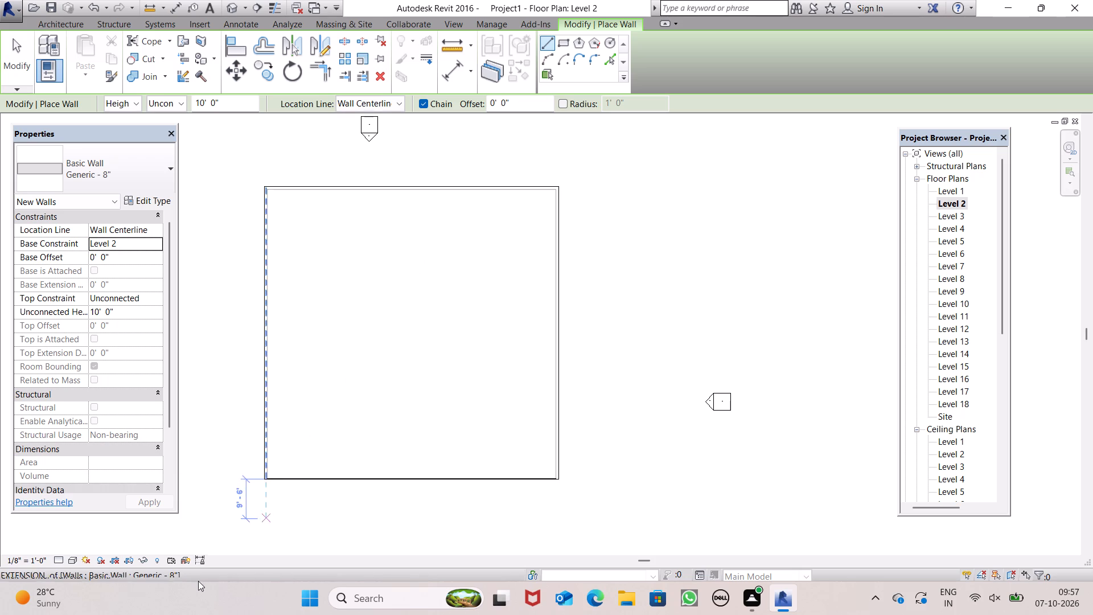
pyautogui.scroll(1, 244, 482)
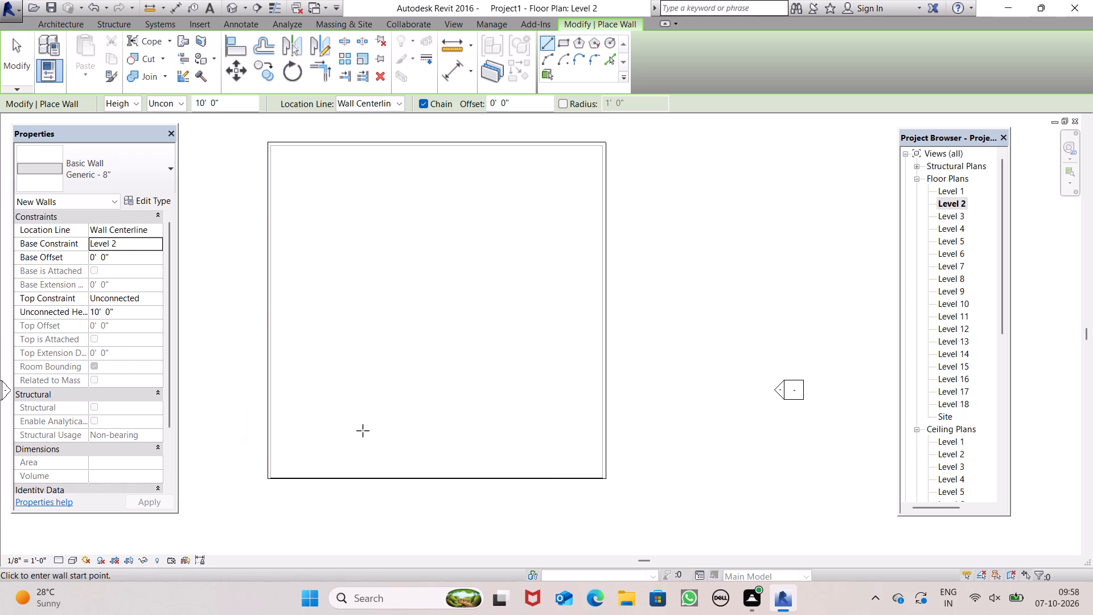
pyautogui.scroll(-1, 363, 432)
pyautogui.scroll(3, 272, 460)
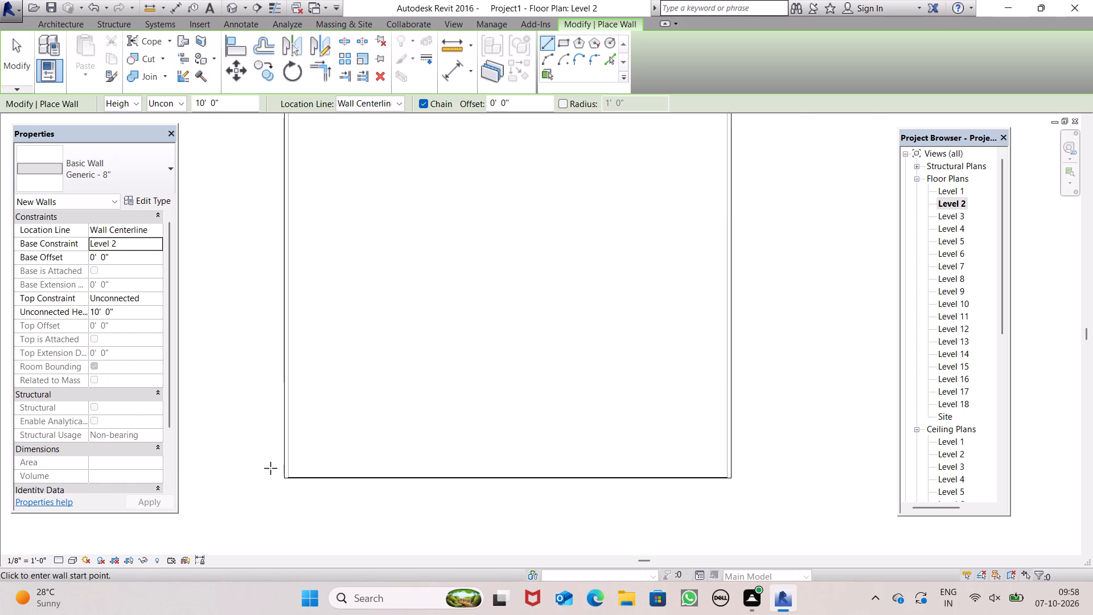
pyautogui.scroll(4, 270, 468)
pyautogui.scroll(-1, 291, 482)
pyautogui.scroll(1, 291, 482)
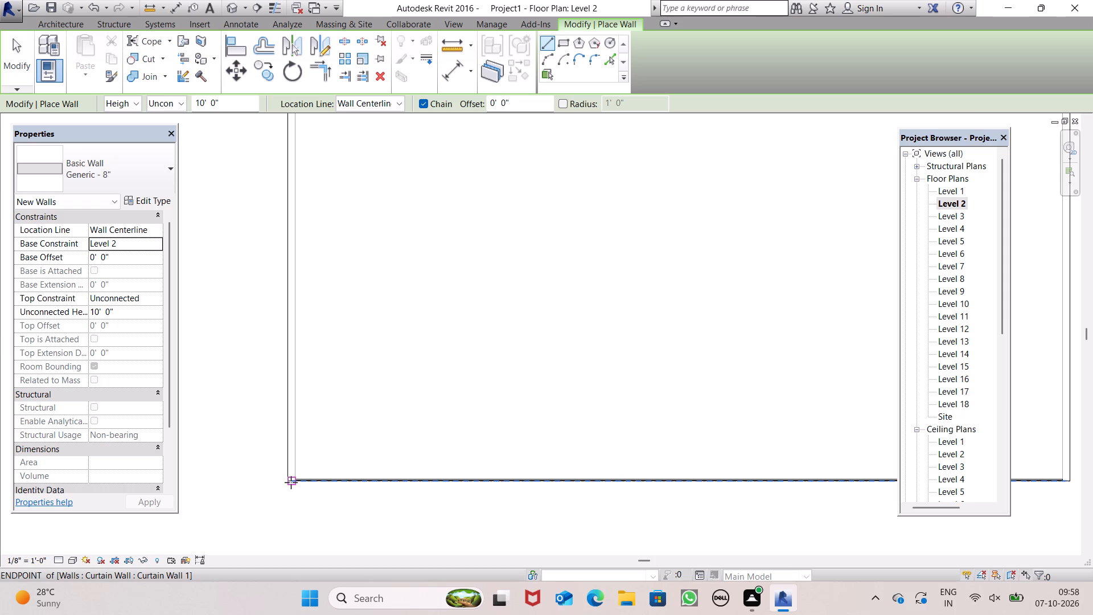
pyautogui.click(291, 482)
pyautogui.scroll(-8, 299, 415)
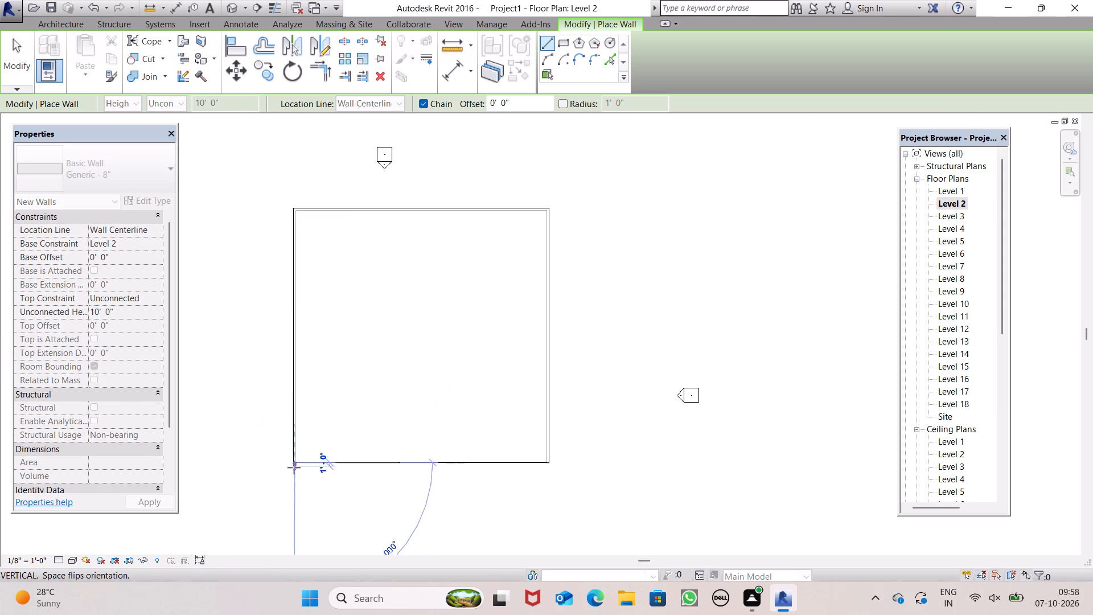
pyautogui.scroll(7, 297, 182)
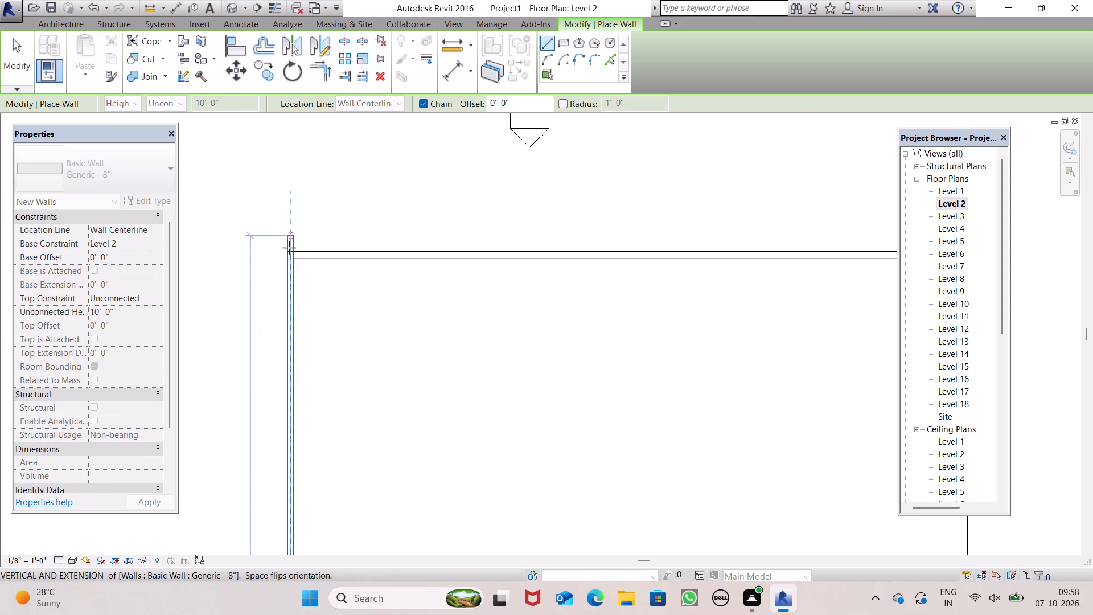
pyautogui.click(285, 253)
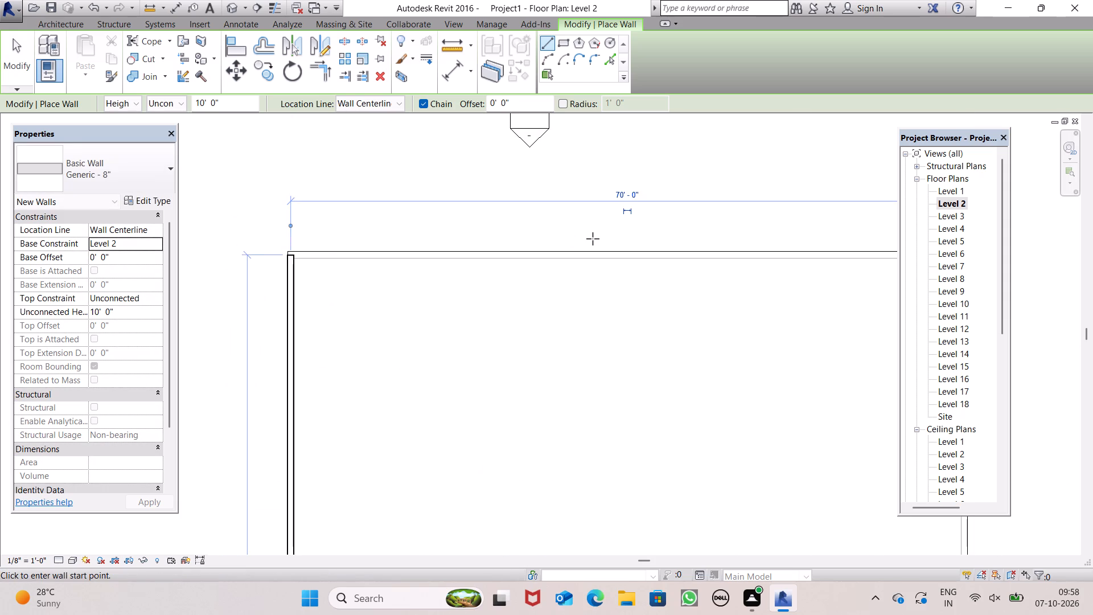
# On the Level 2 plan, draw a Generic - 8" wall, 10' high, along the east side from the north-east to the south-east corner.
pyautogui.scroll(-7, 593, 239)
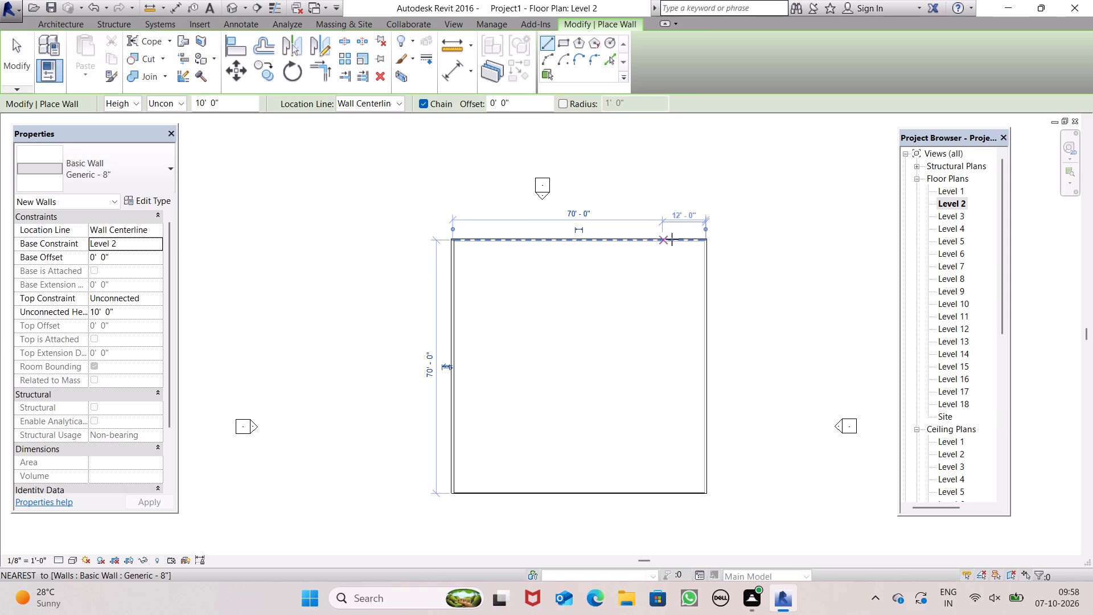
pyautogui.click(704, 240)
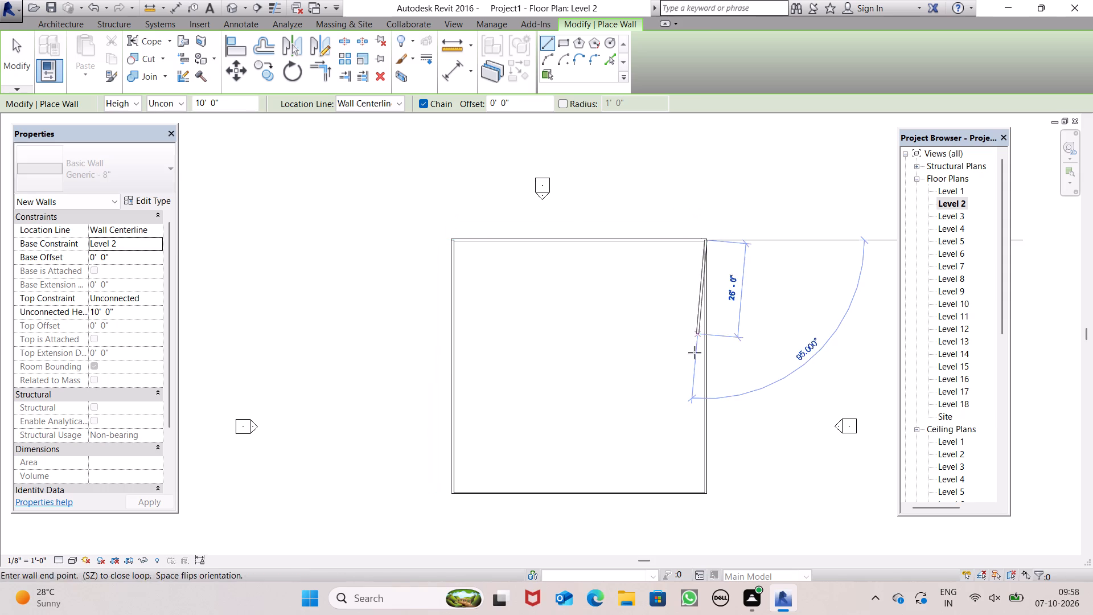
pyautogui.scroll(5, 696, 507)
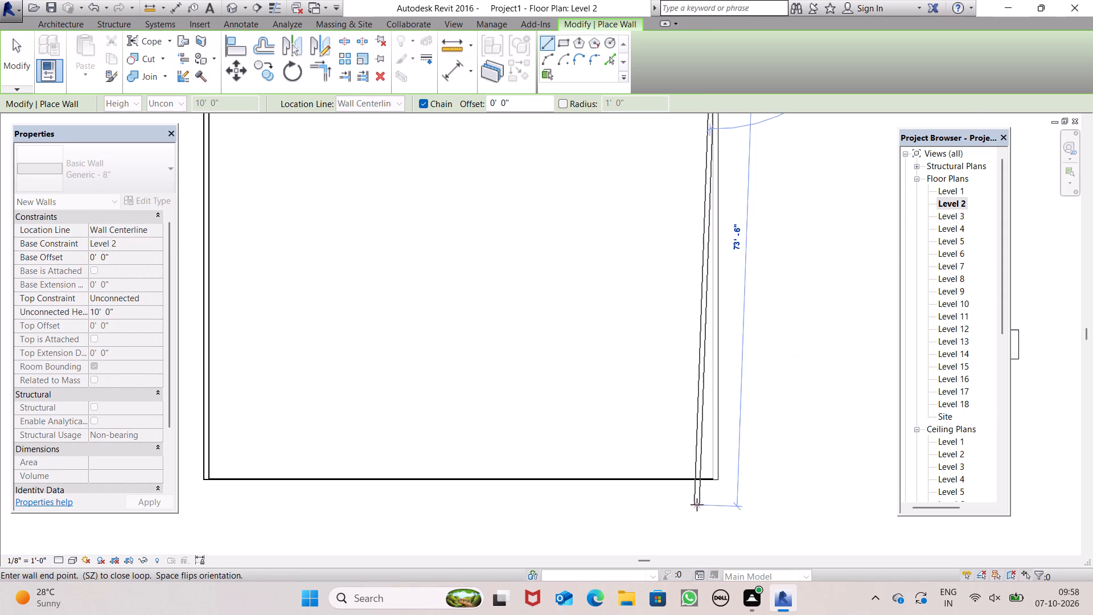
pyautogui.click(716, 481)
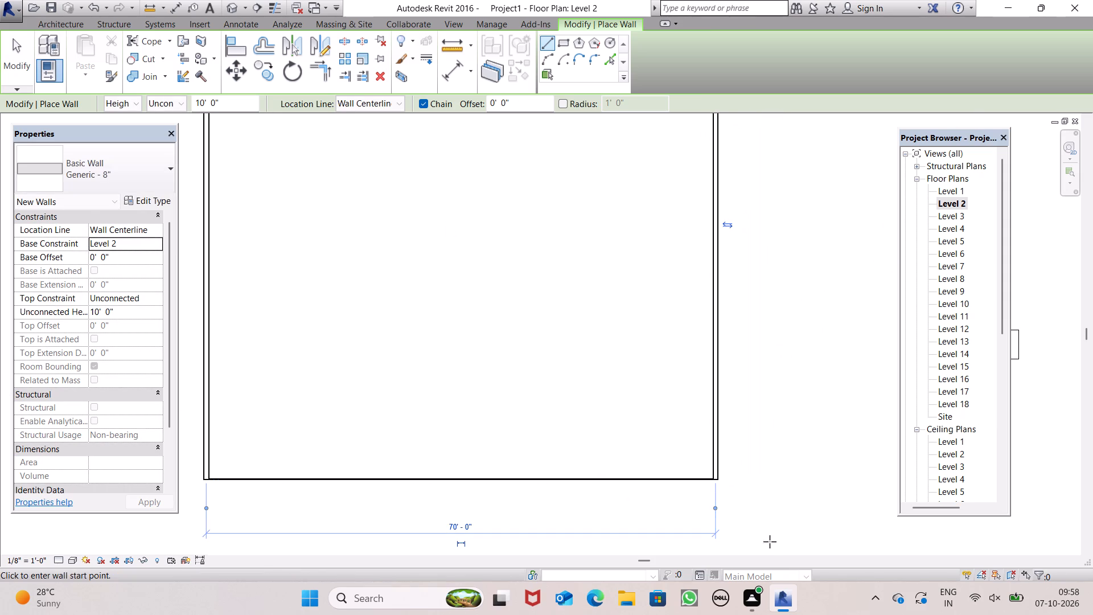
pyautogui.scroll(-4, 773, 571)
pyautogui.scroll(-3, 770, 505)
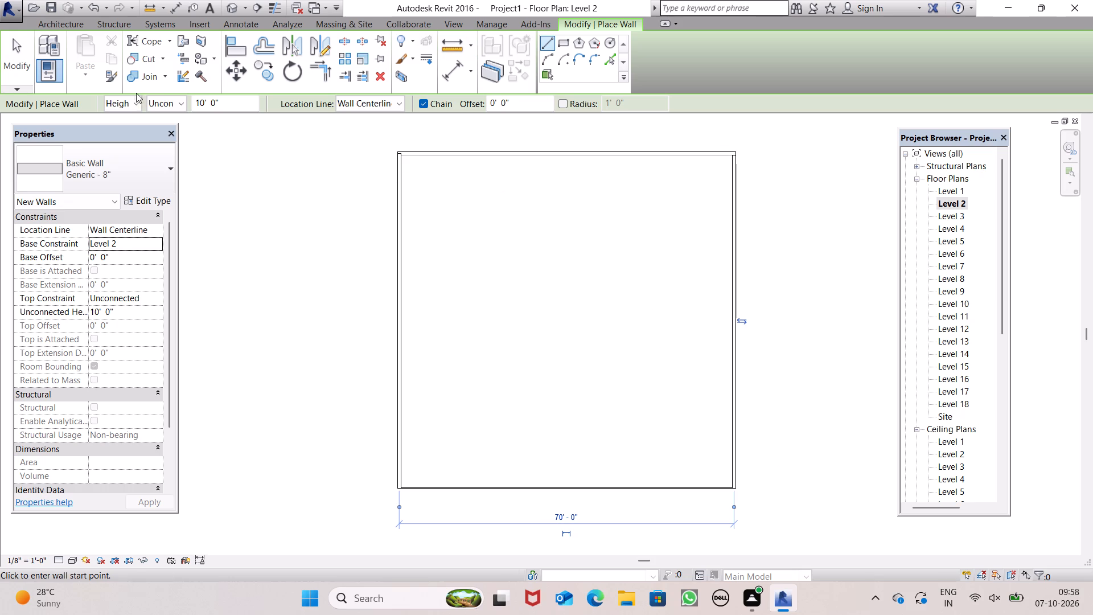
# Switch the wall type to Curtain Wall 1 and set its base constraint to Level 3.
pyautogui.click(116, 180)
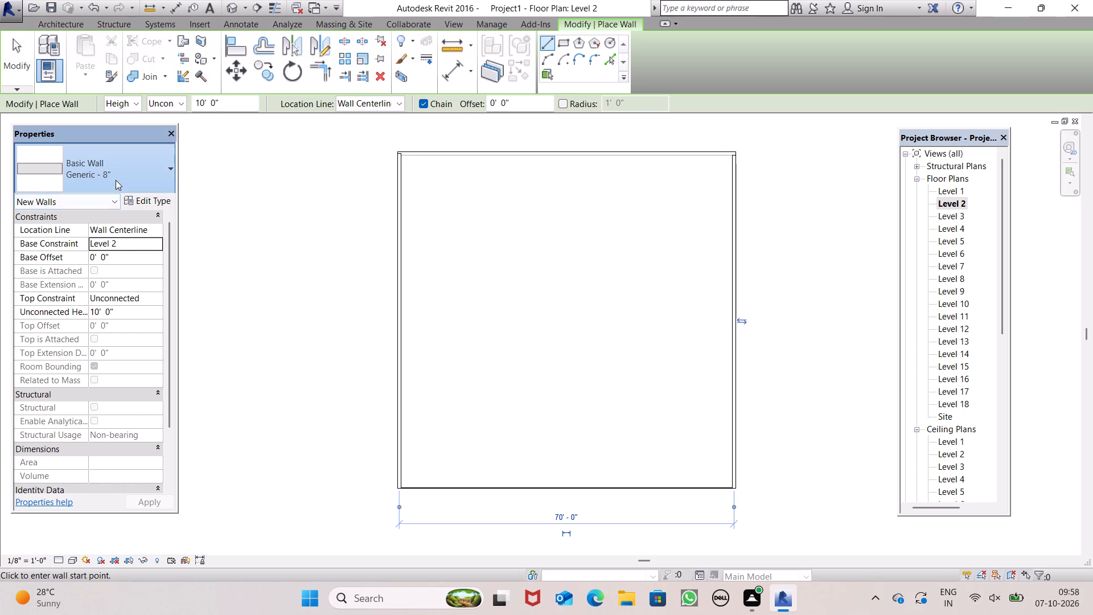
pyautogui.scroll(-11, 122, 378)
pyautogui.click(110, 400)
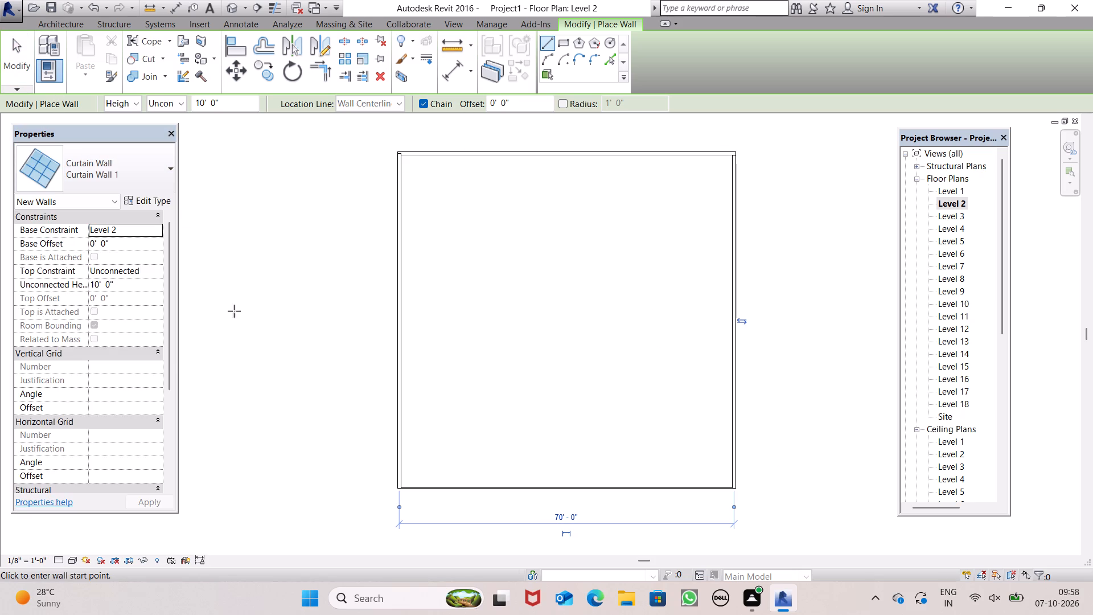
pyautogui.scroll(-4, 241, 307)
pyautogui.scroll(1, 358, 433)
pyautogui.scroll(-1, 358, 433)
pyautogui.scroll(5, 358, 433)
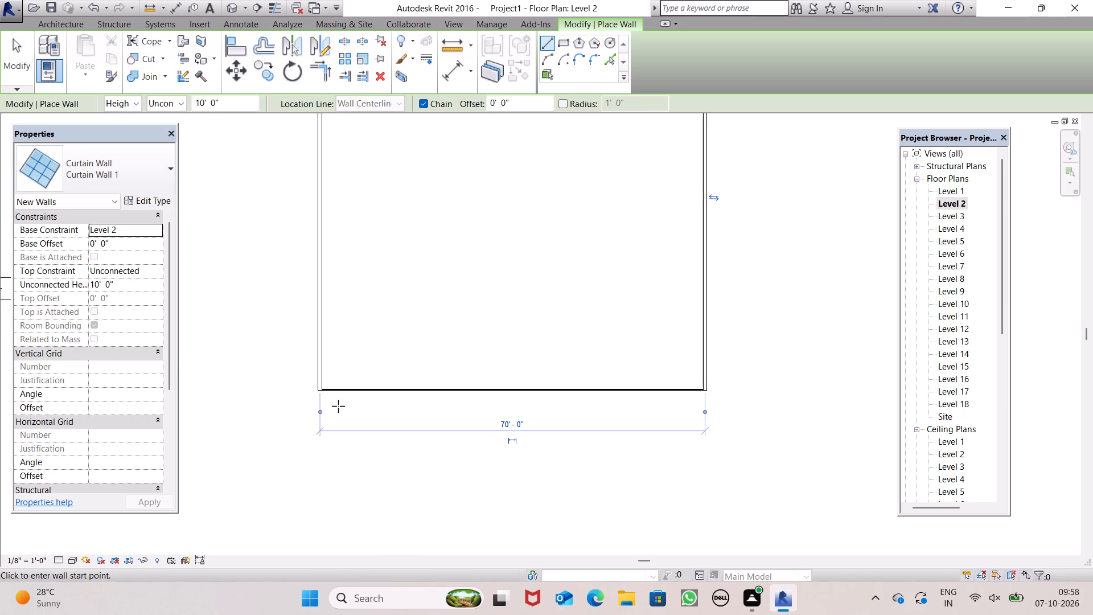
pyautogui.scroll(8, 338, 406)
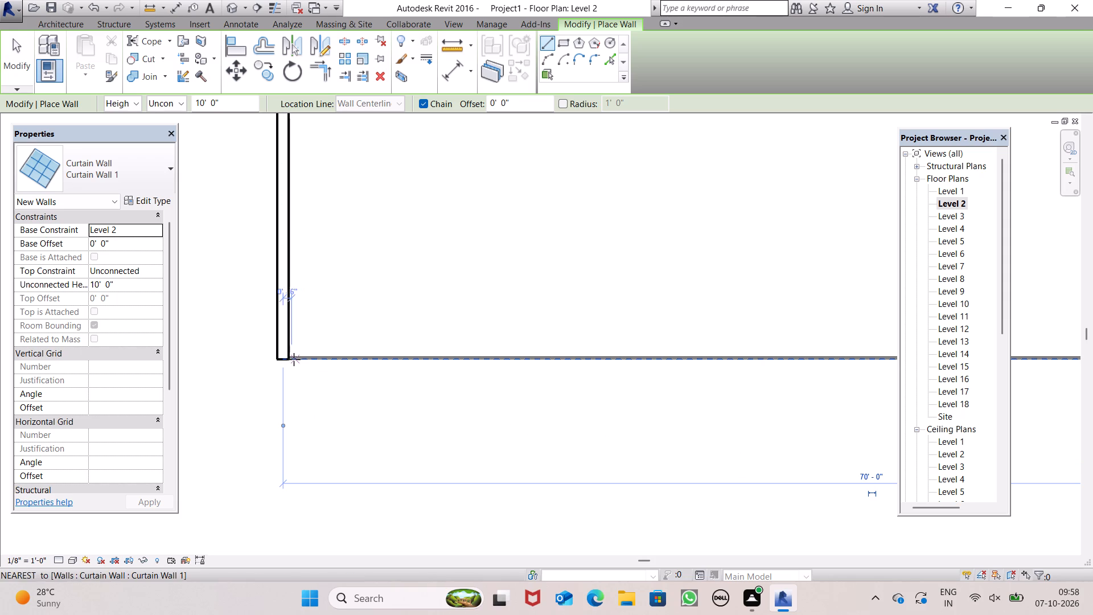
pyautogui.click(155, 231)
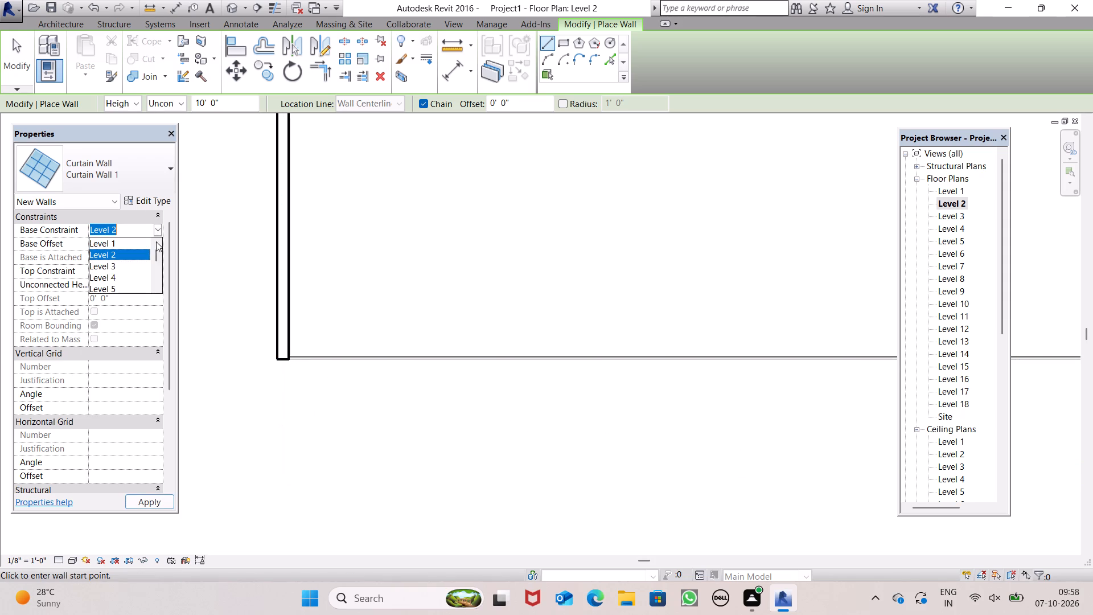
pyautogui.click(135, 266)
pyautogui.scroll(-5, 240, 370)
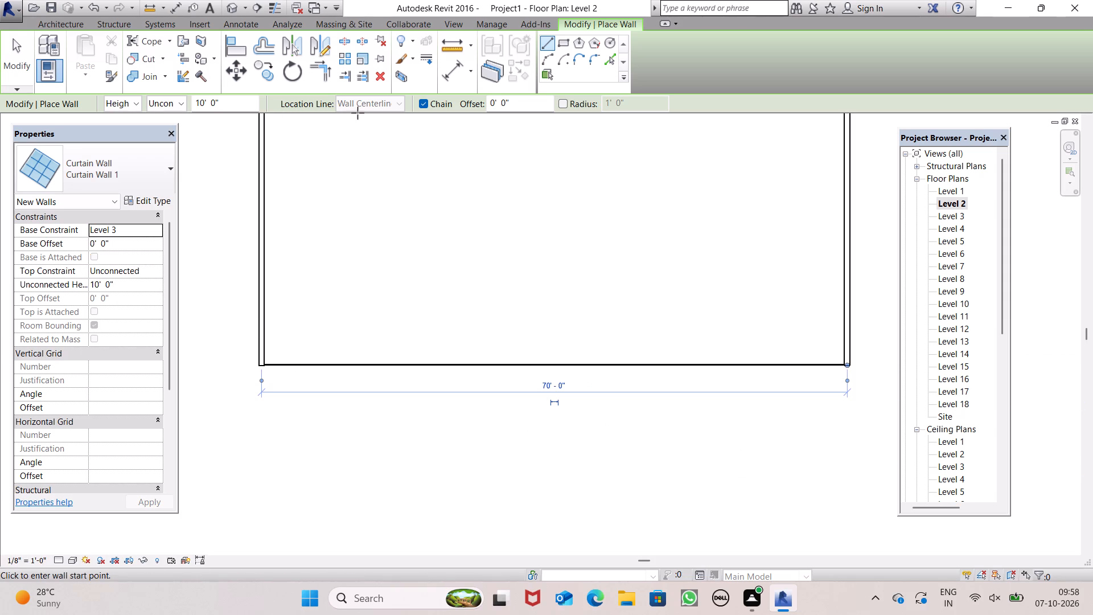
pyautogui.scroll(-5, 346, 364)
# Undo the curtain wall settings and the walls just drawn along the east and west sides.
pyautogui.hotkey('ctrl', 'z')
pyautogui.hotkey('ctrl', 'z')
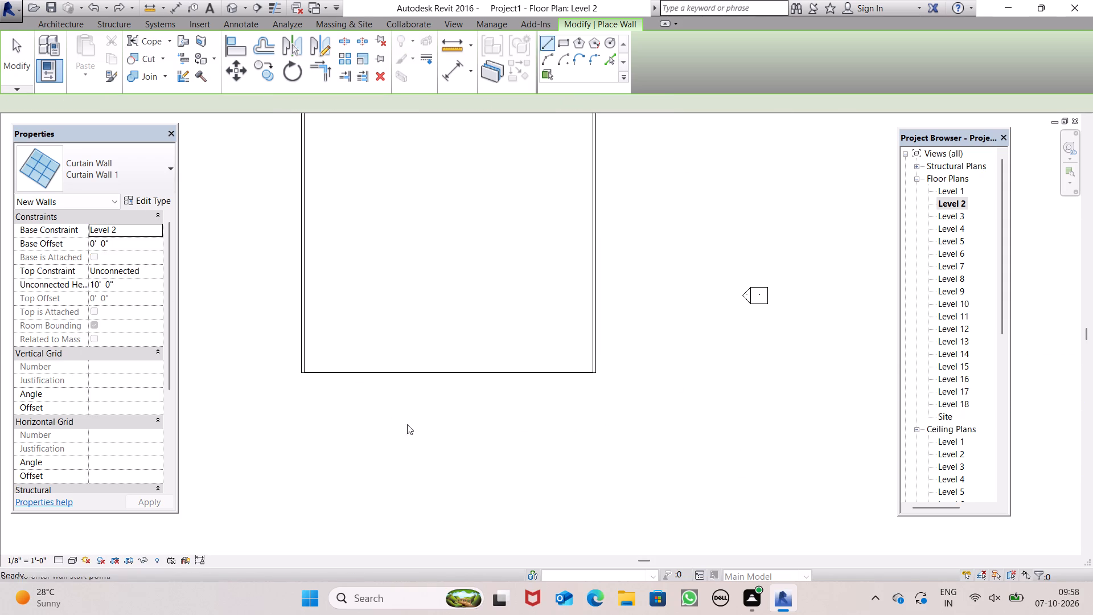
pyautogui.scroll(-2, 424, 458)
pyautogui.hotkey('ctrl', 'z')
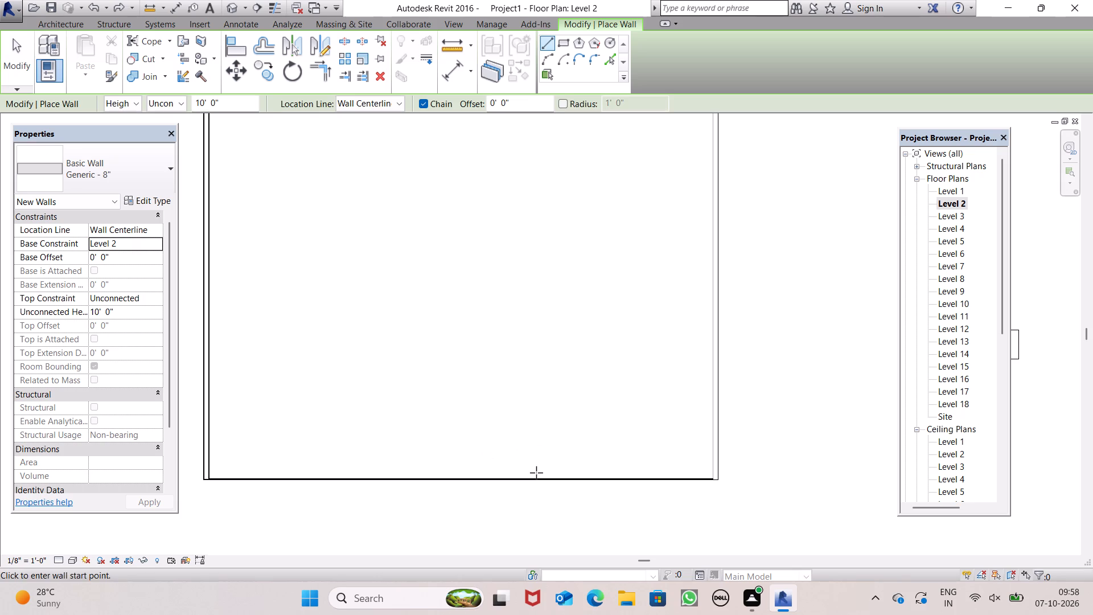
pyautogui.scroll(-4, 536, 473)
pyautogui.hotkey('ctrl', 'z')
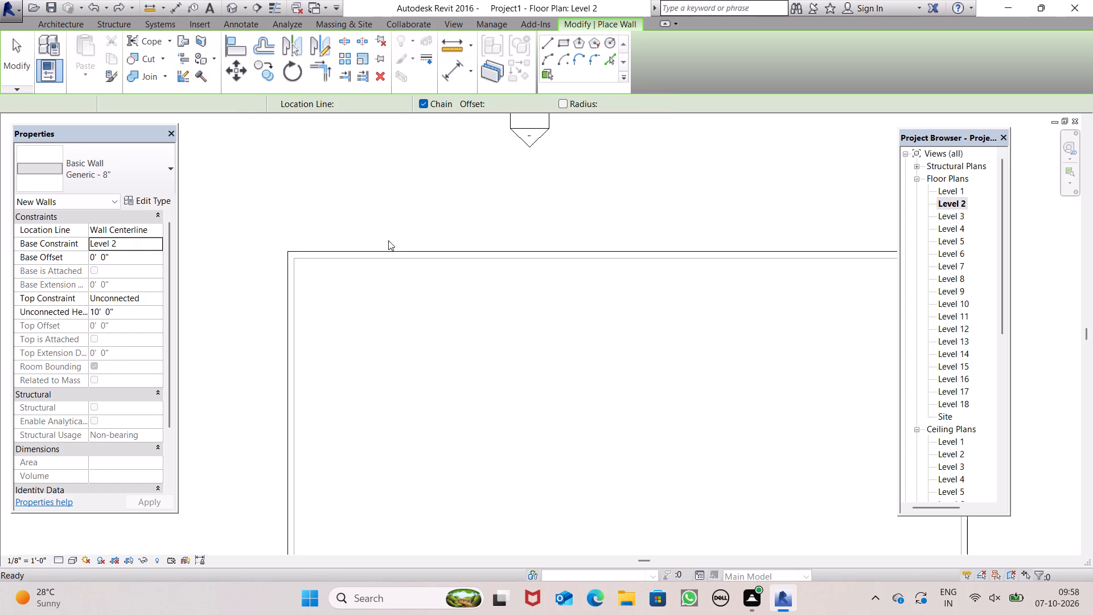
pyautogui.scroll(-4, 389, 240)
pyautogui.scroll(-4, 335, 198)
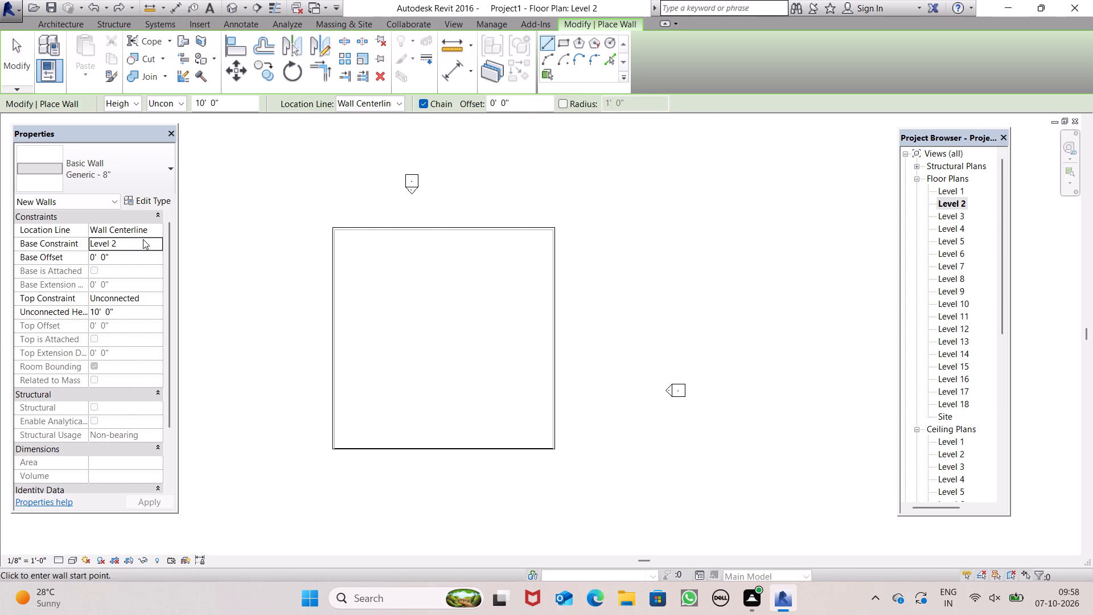
# Set the base constraint to Level 3 and draw a 70' Generic - 8" wall along the west side, from the south-west to the north-west corner.
pyautogui.click(158, 244)
pyautogui.click(138, 281)
pyautogui.click(548, 51)
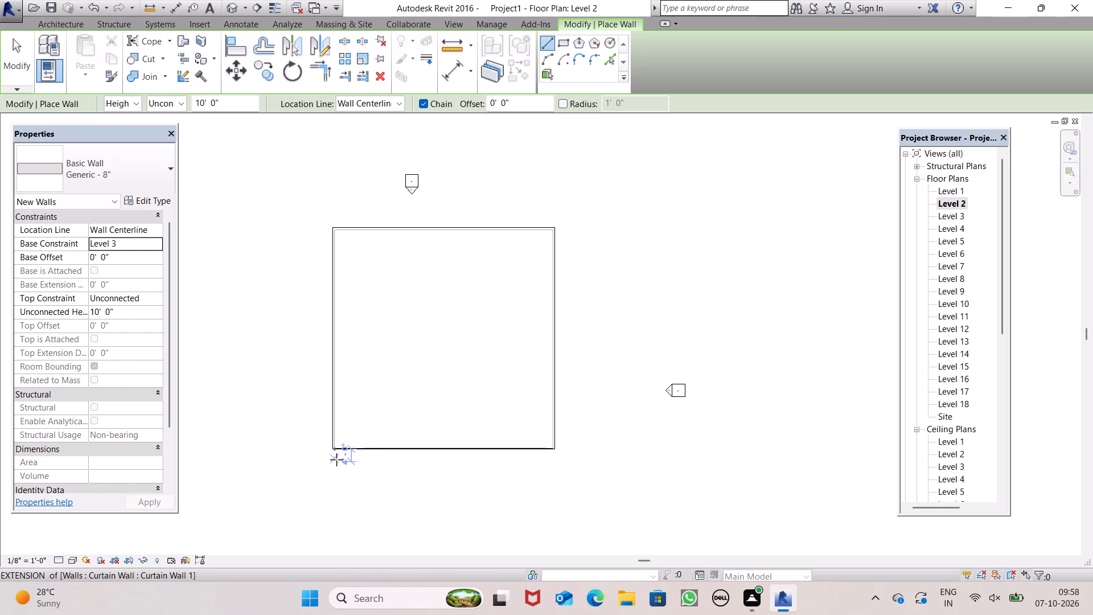
pyautogui.scroll(2, 336, 460)
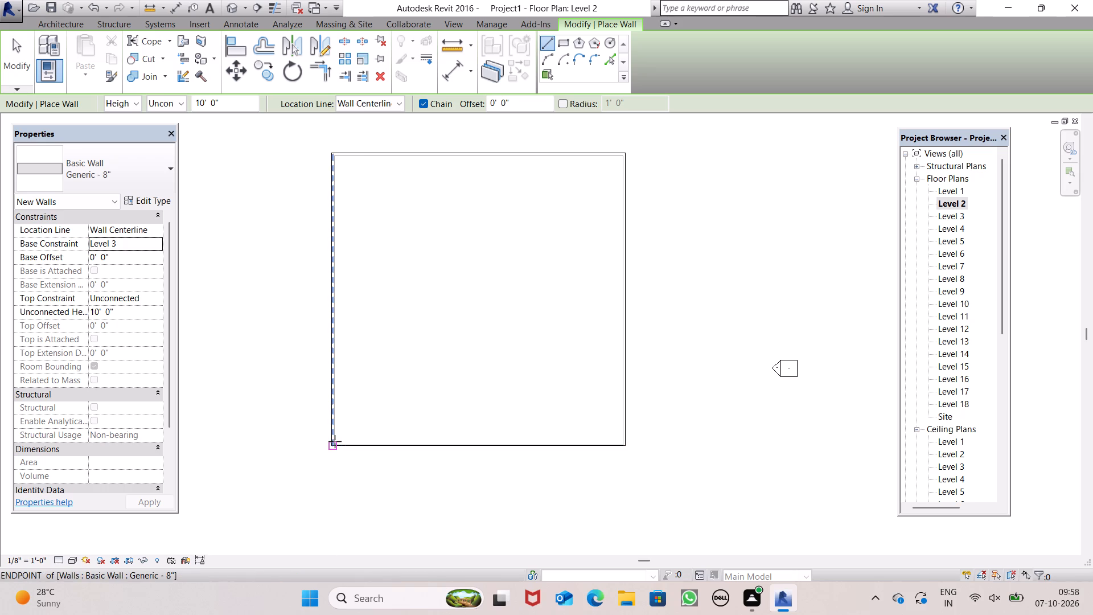
pyautogui.click(334, 443)
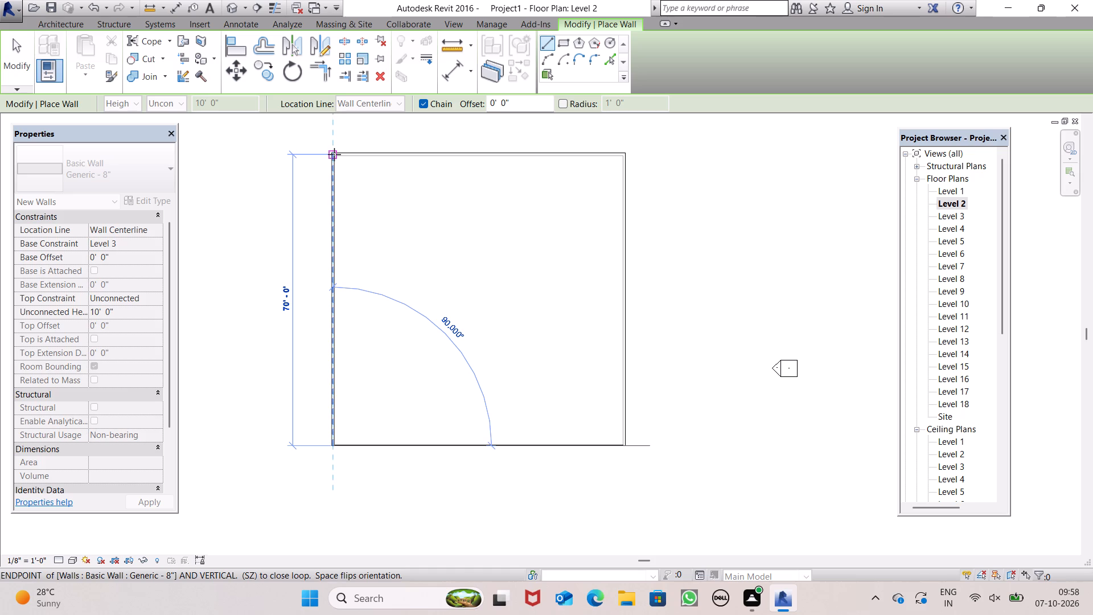
pyautogui.scroll(9, 334, 151)
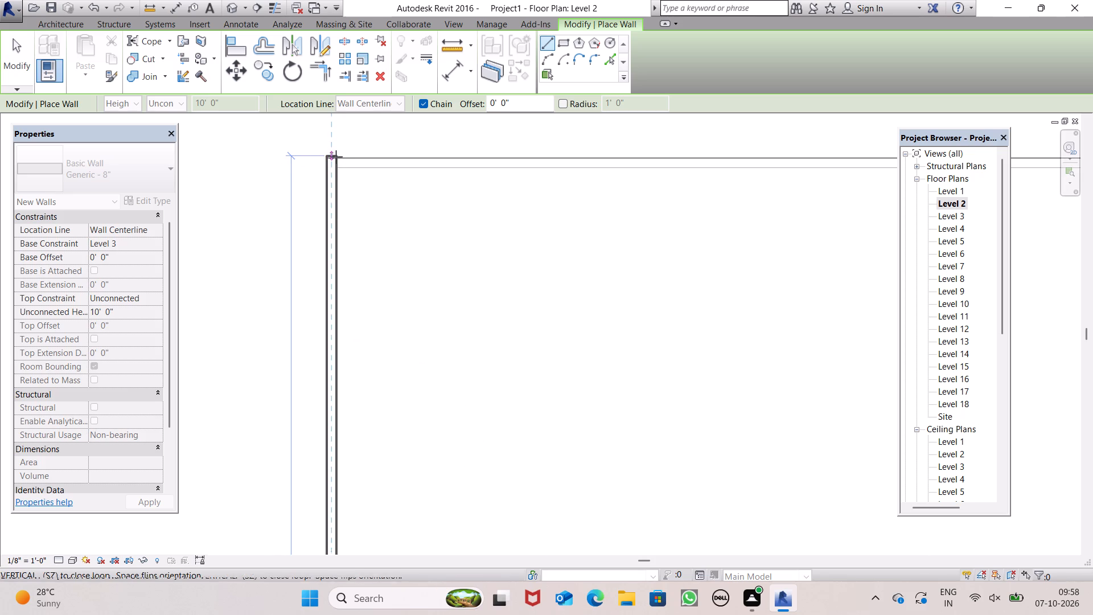
pyautogui.click(336, 153)
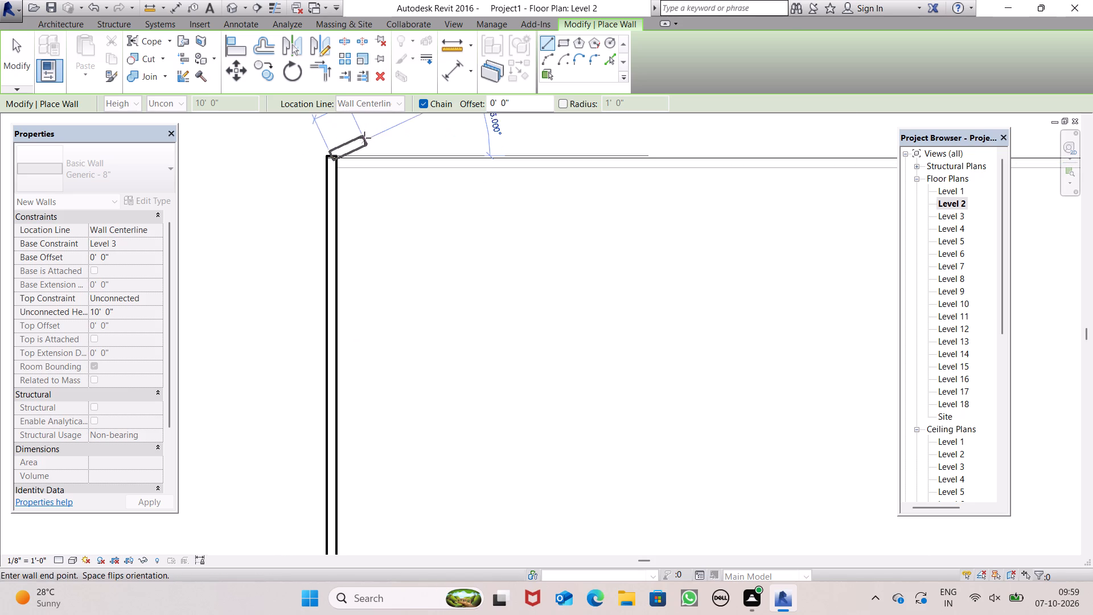
pyautogui.press('Escape')
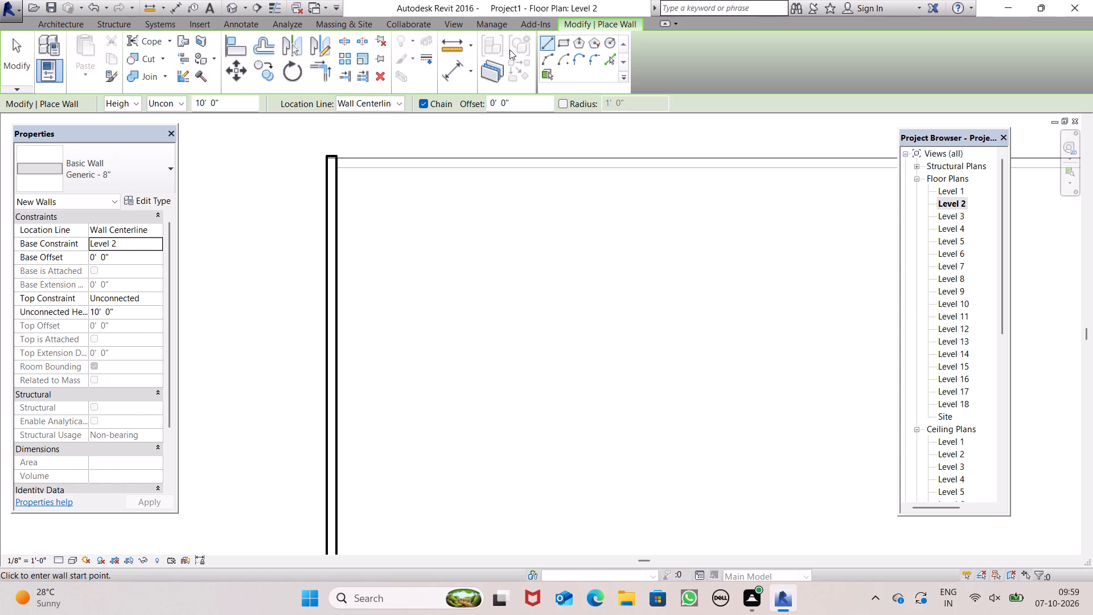
# Draw a Generic - 8" wall with base constraint Level 2, 10' high, along the north side from the north-west to the north-east corner.
pyautogui.click(550, 47)
pyautogui.scroll(-2, 420, 162)
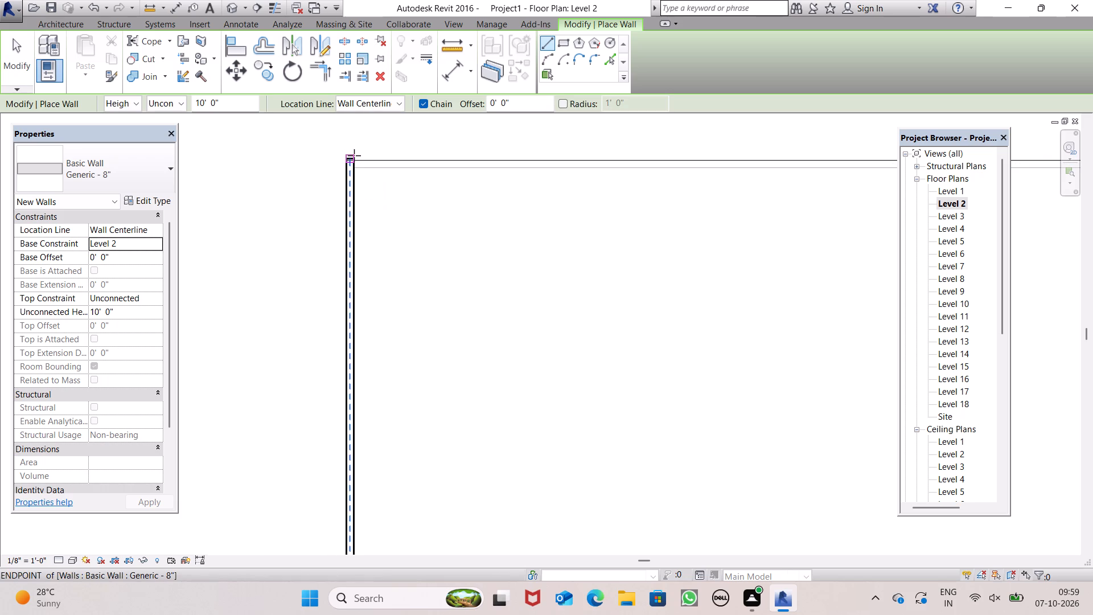
pyautogui.click(359, 161)
pyautogui.scroll(-1, 376, 175)
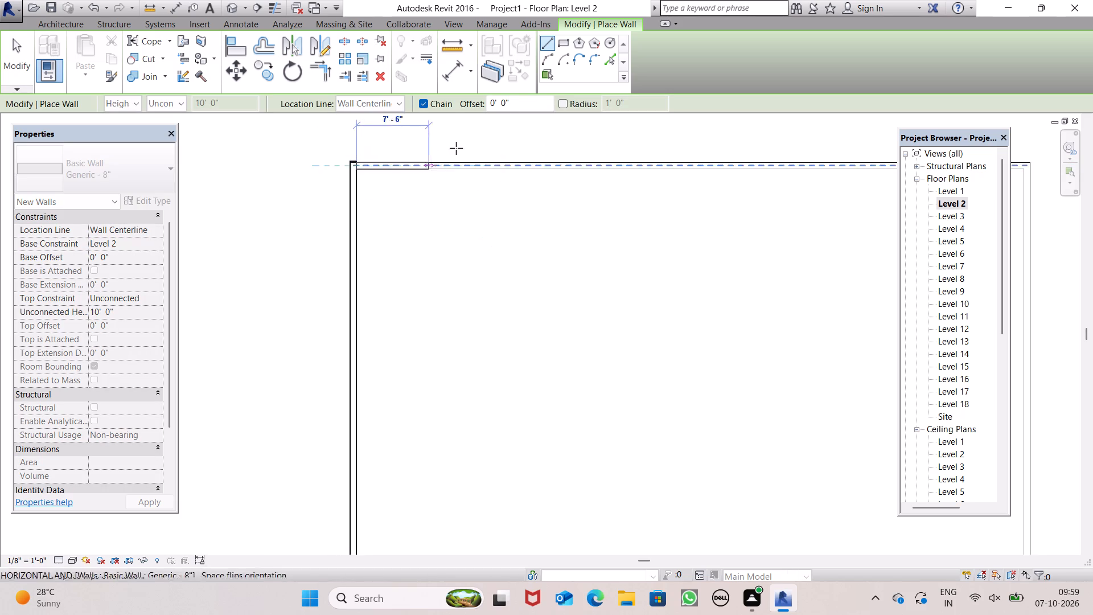
pyautogui.scroll(-6, 455, 161)
pyautogui.scroll(7, 714, 165)
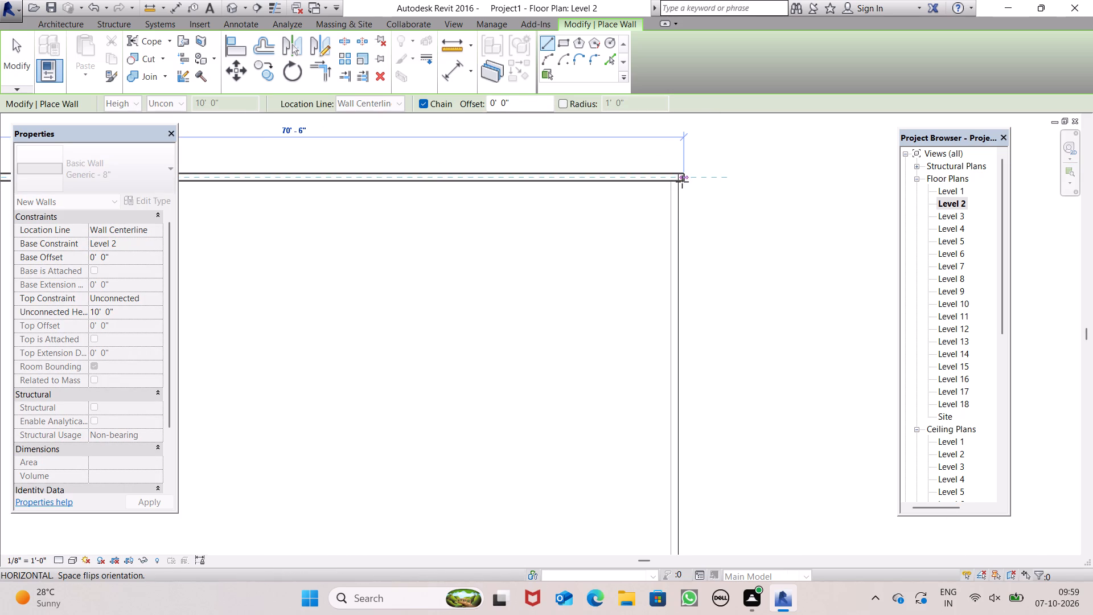
pyautogui.scroll(8, 682, 182)
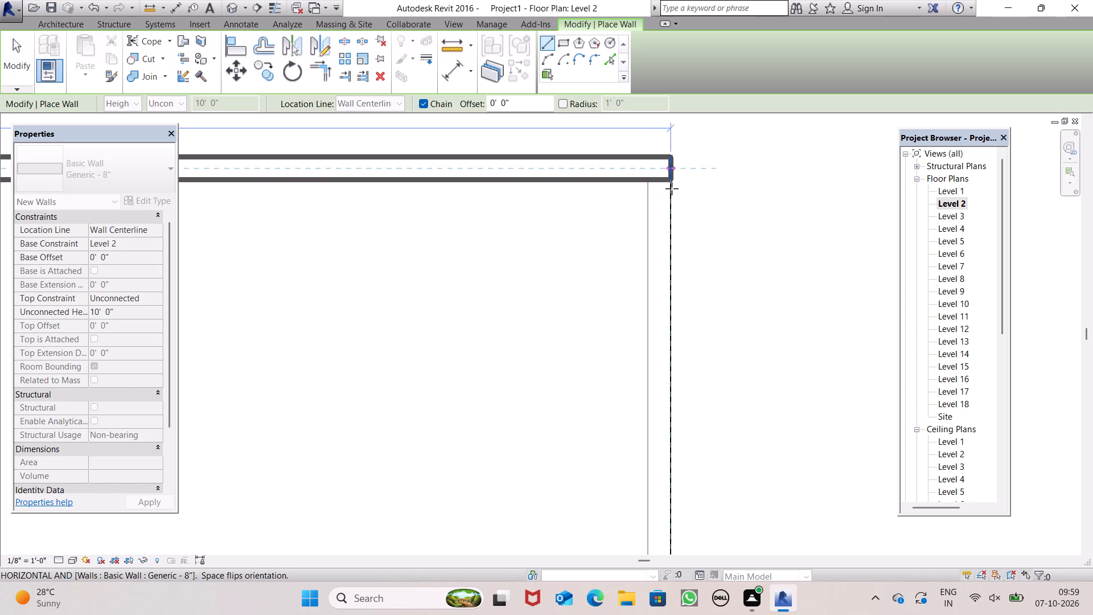
pyautogui.click(672, 188)
# Draw a Generic - 8" wall based on Level 2, 10' high, along the east side from the north wall to the south-east corner.
pyautogui.click(545, 49)
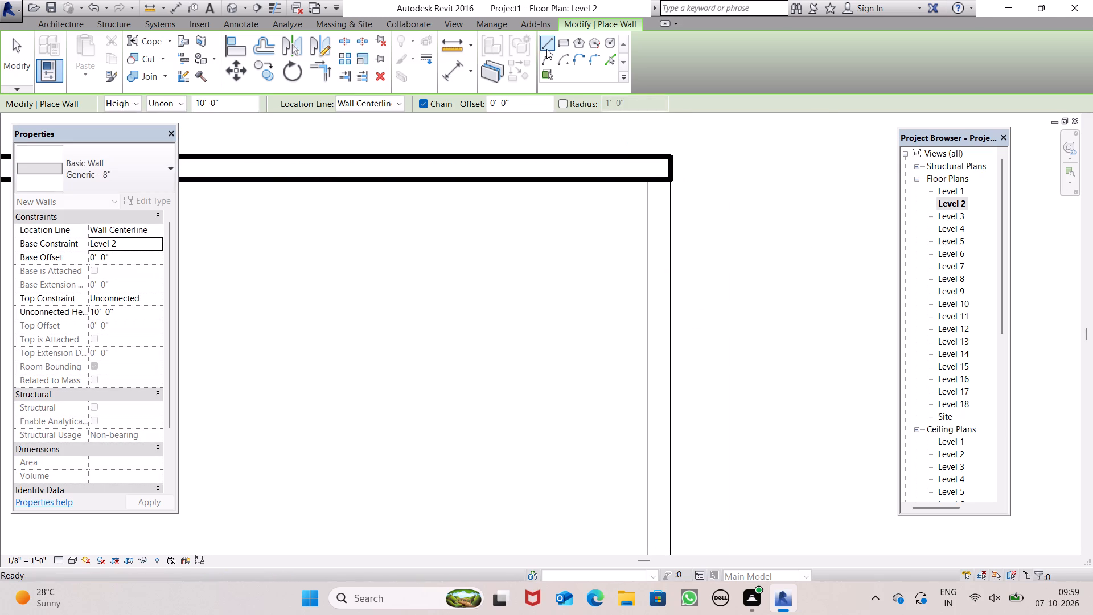
pyautogui.click(660, 184)
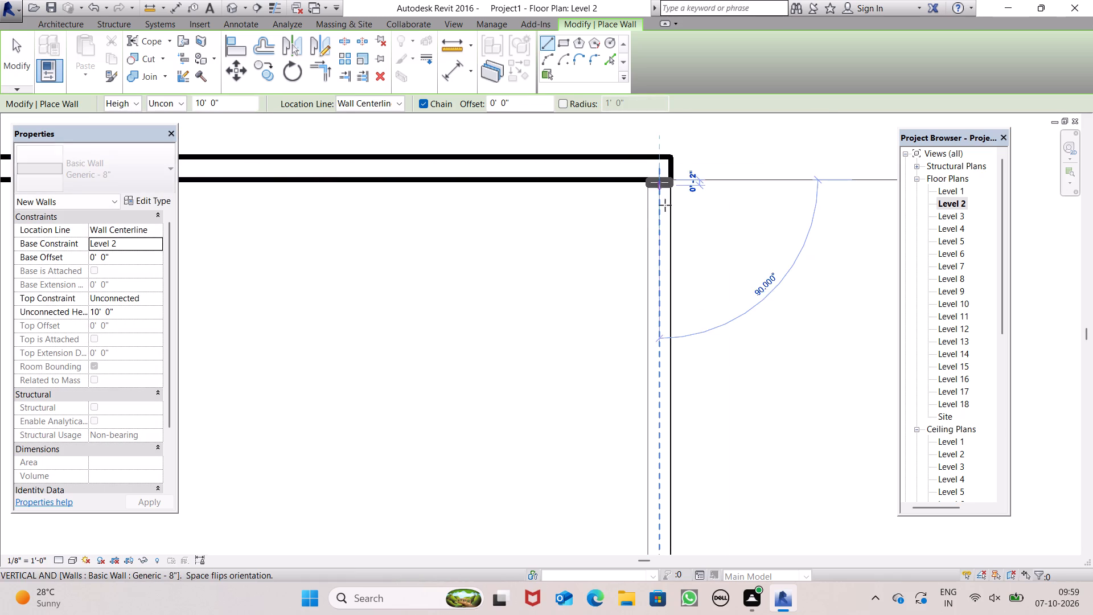
pyautogui.scroll(-16, 669, 224)
pyautogui.scroll(1, 671, 224)
pyautogui.scroll(-2, 671, 226)
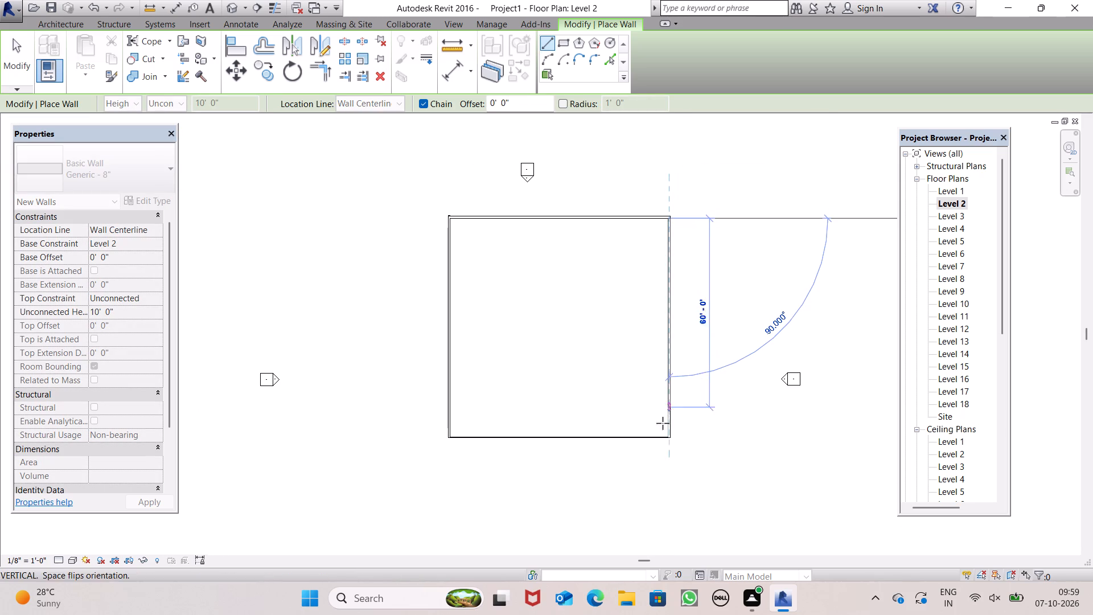
pyautogui.scroll(3, 661, 432)
pyautogui.scroll(-1, 661, 438)
pyautogui.scroll(11, 661, 441)
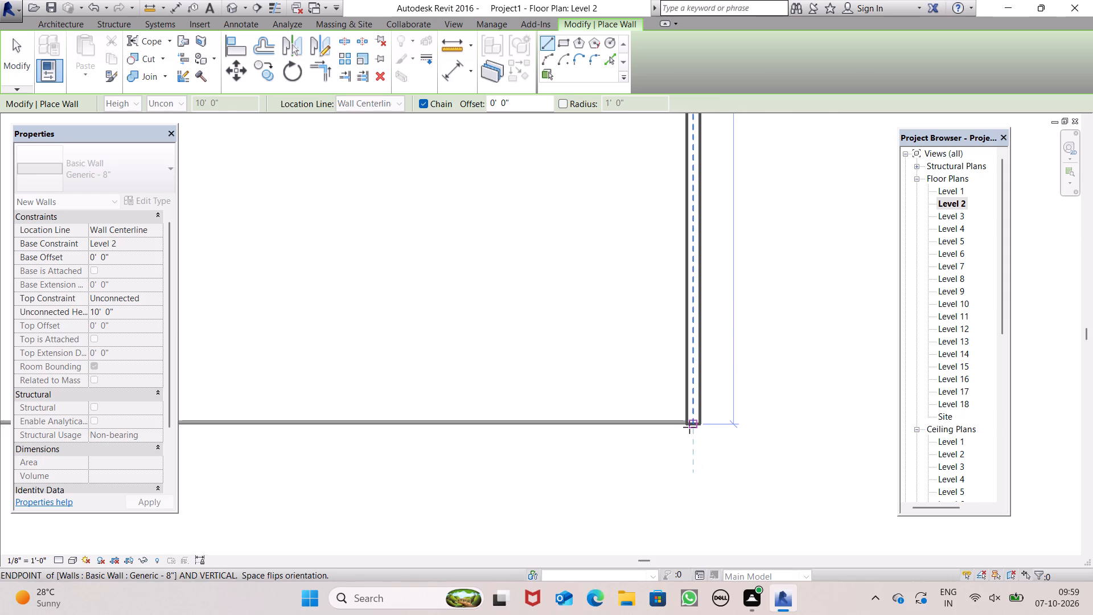
pyautogui.click(157, 240)
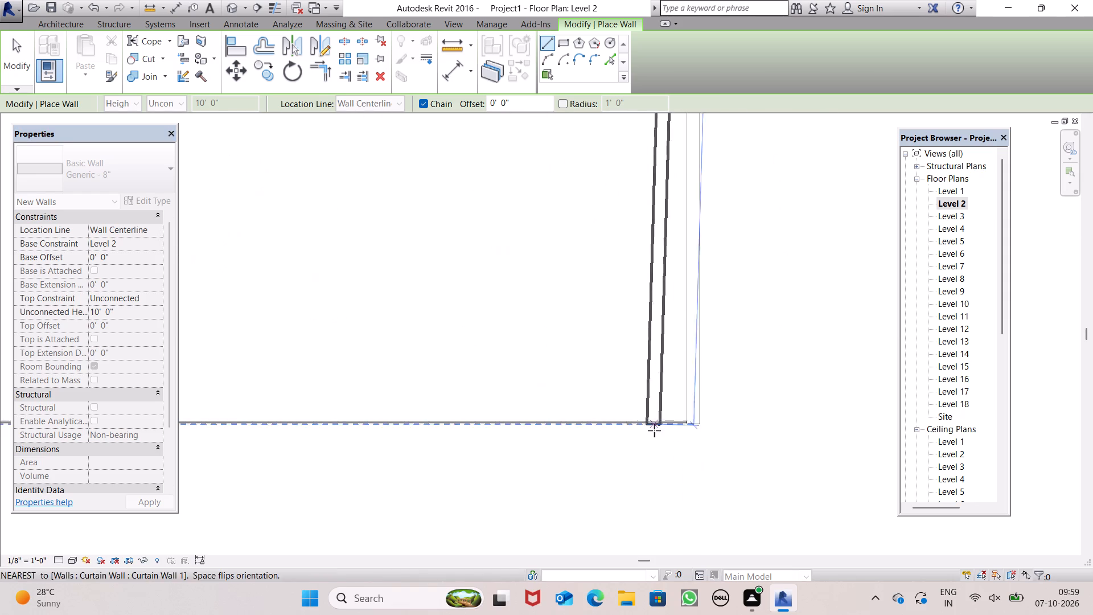
pyautogui.click(688, 425)
pyautogui.scroll(-2, 683, 383)
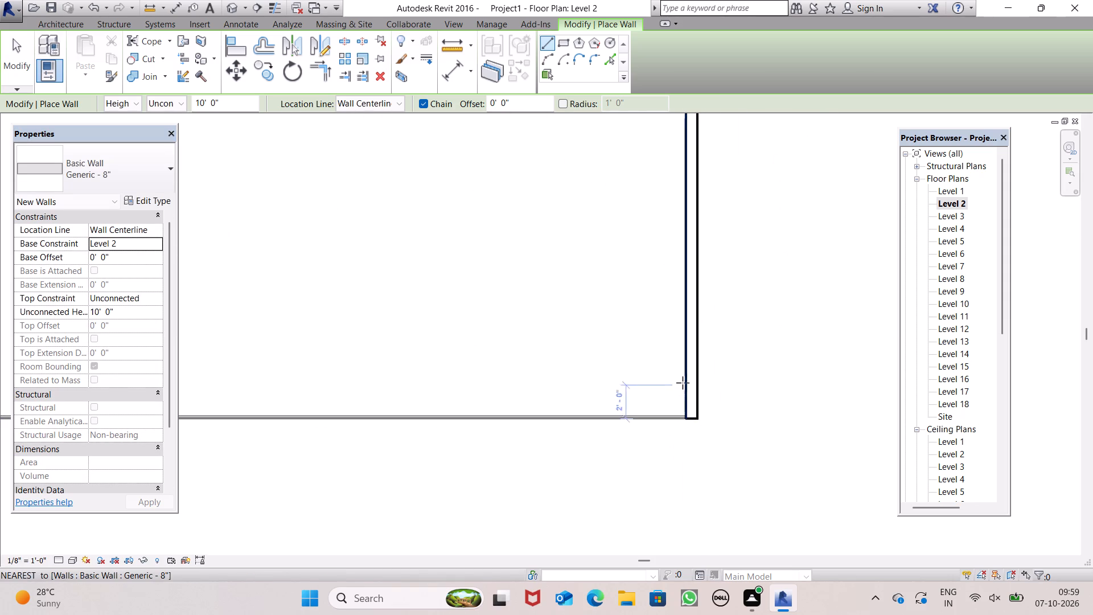
pyautogui.scroll(-8, 683, 383)
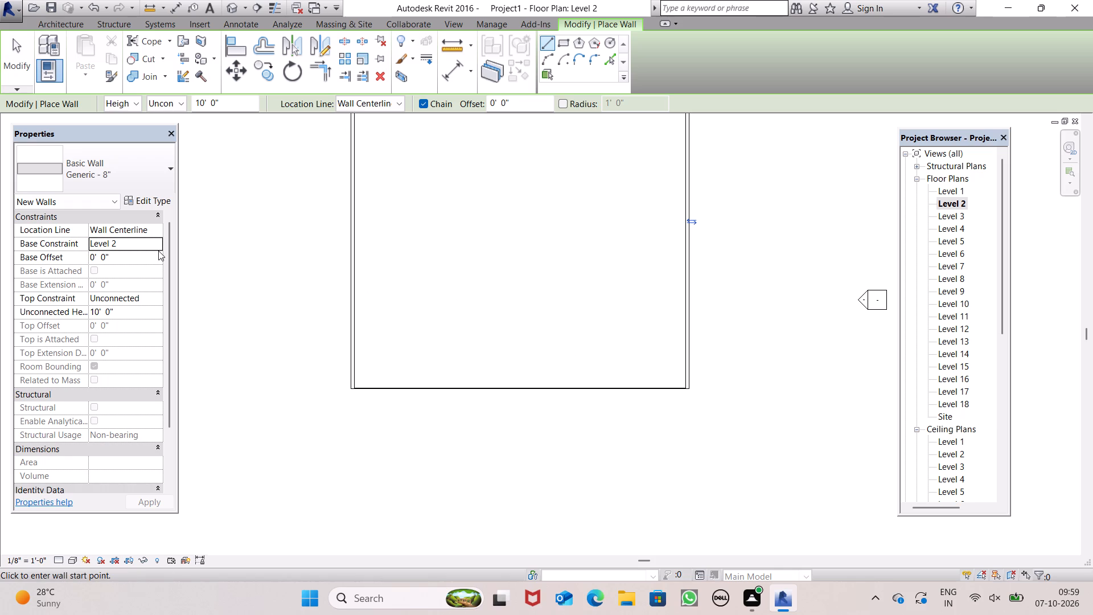
# Inspect the newly drawn storey walls and their corner joints in the 3D view, from the front and the back.
pyautogui.click(158, 251)
pyautogui.click(157, 242)
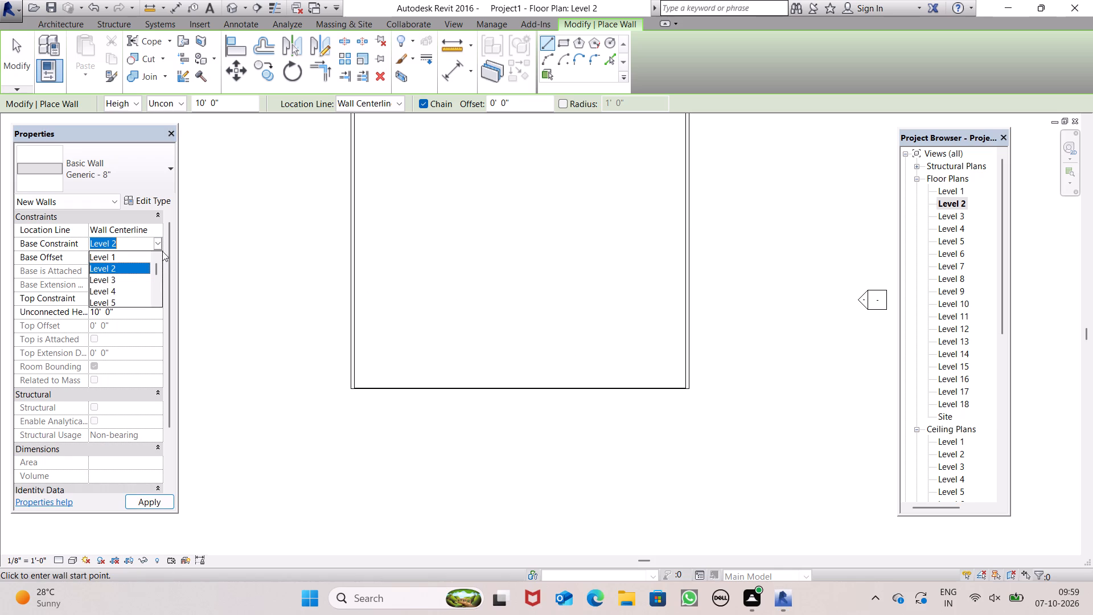
pyautogui.click(228, 10)
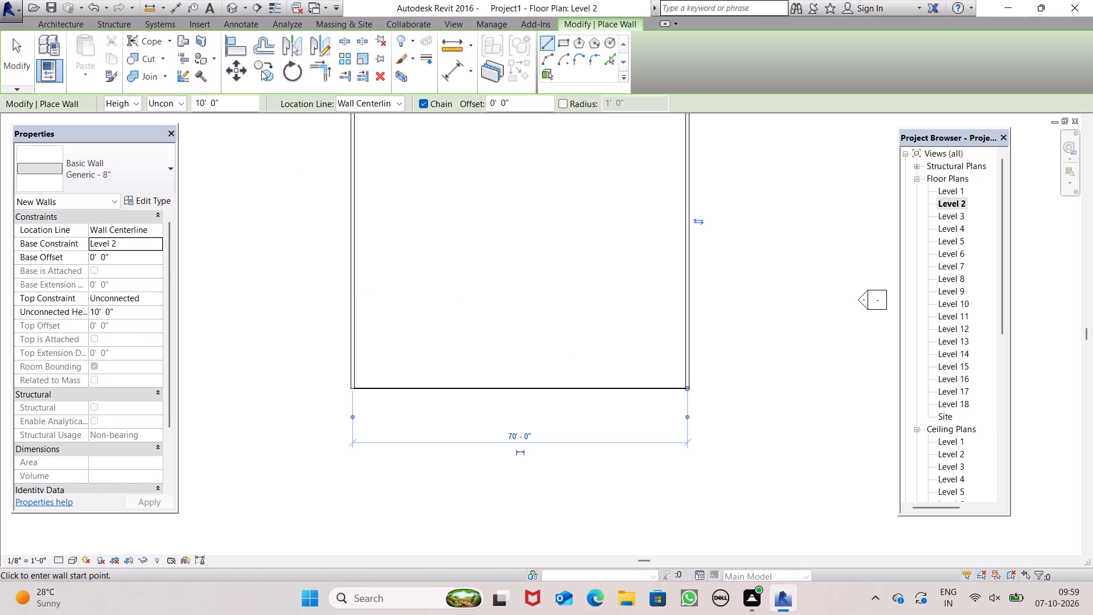
pyautogui.click(228, 6)
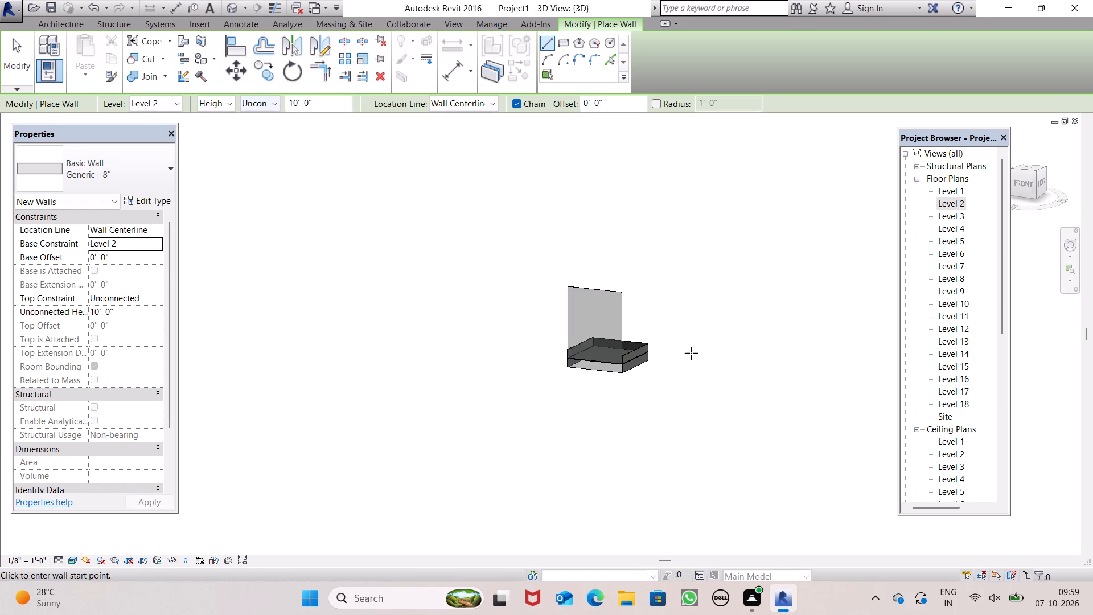
pyautogui.scroll(6, 692, 355)
pyautogui.scroll(9, 578, 360)
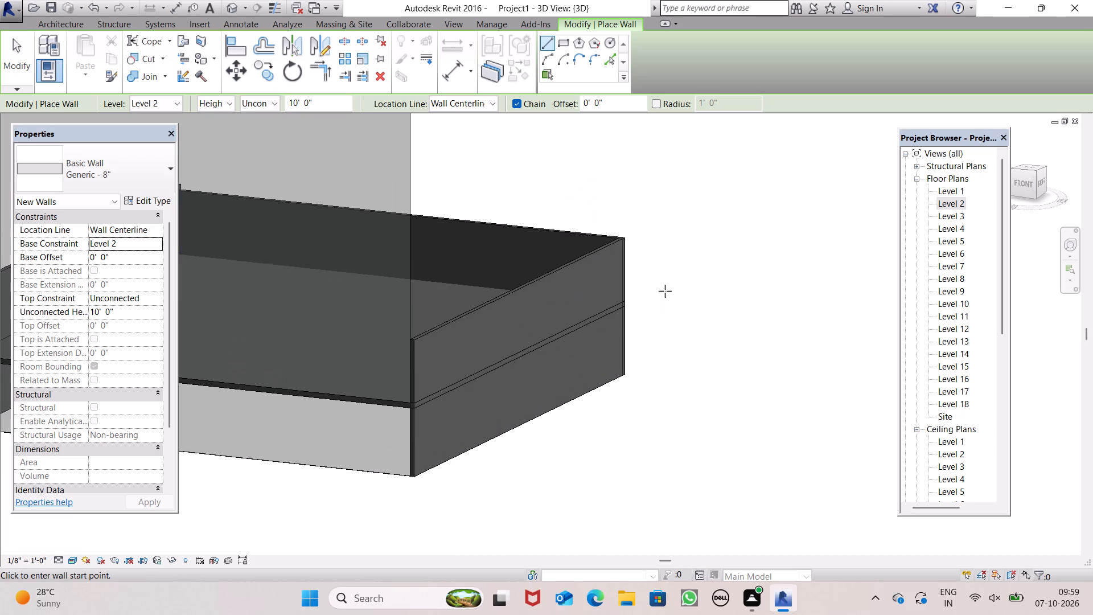
pyautogui.scroll(-6, 665, 291)
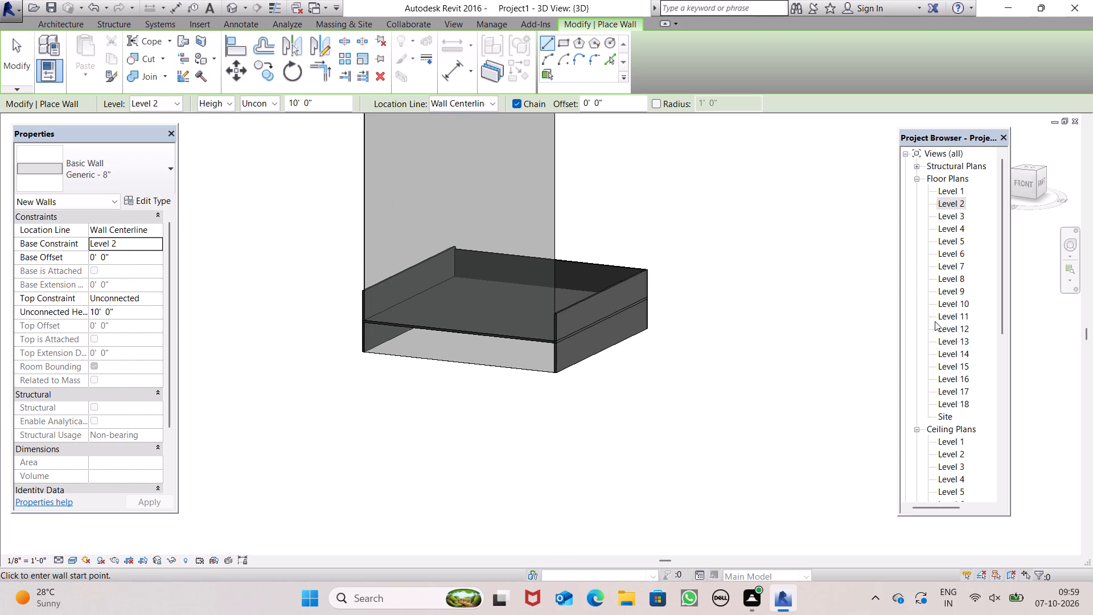
pyautogui.scroll(-3, 932, 328)
pyautogui.scroll(-2, 774, 317)
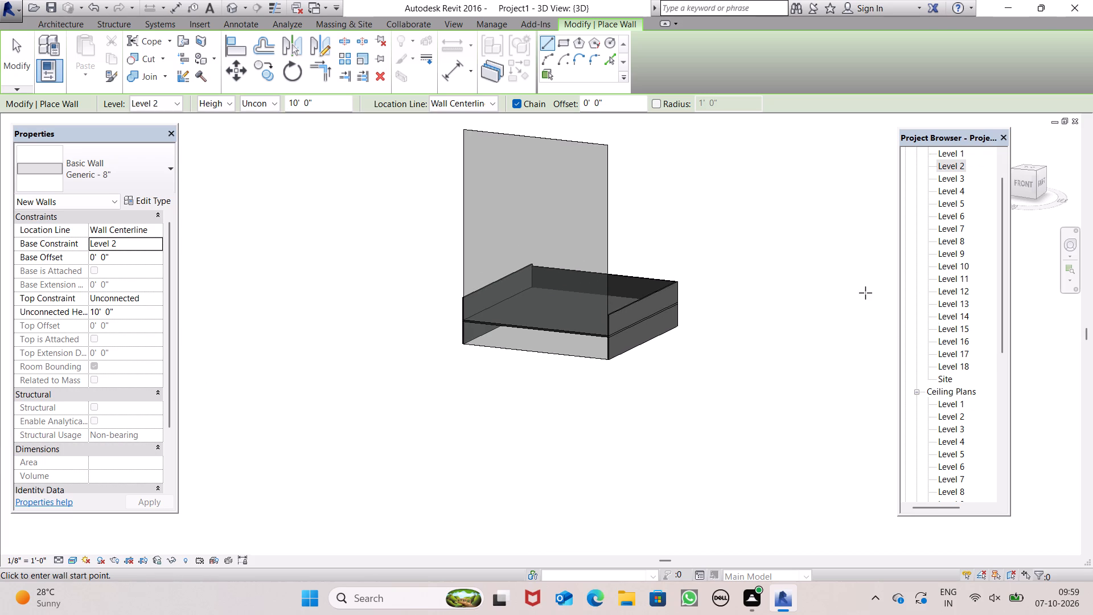
pyautogui.scroll(2, 704, 249)
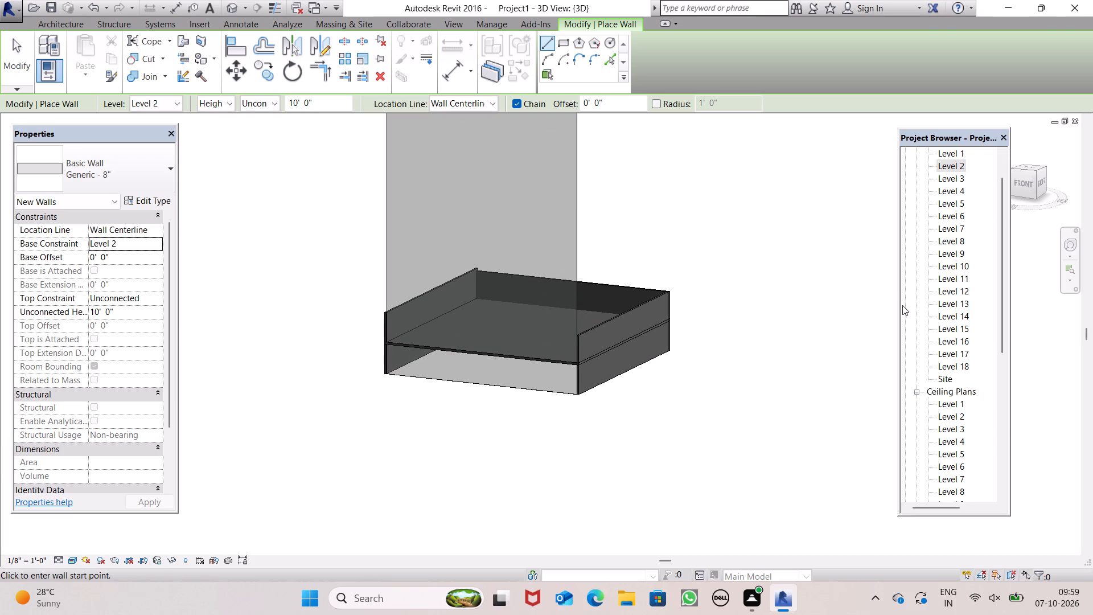
pyautogui.scroll(1, 802, 348)
pyautogui.scroll(-2, 779, 354)
pyautogui.moveTo(773, 361); pyautogui.dragTo(737, 396, button='middle')
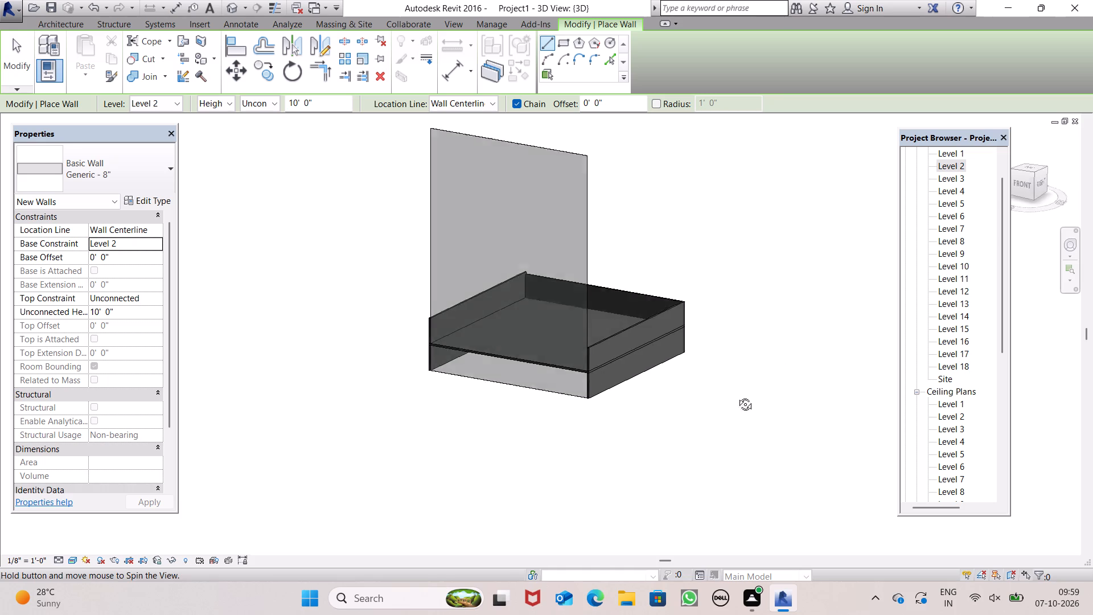
pyautogui.moveTo(737, 396); pyautogui.dragTo(349, 338, button='middle')
pyautogui.keyDown('shift'); pyautogui.scroll(8, 592, 314); pyautogui.keyUp('shift')
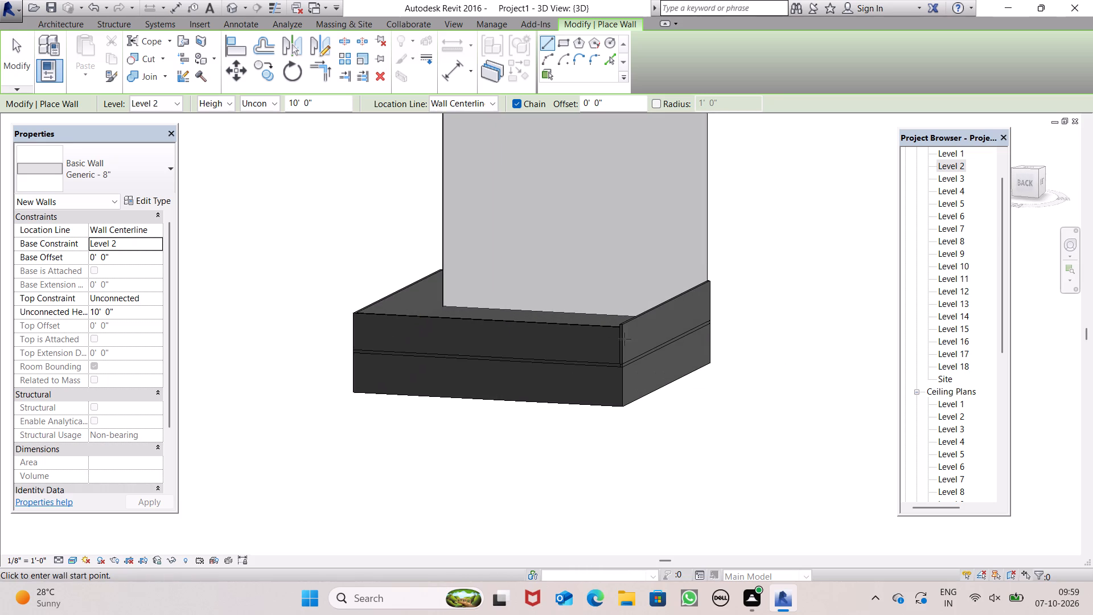
pyautogui.scroll(9, 626, 341)
pyautogui.scroll(-2, 636, 310)
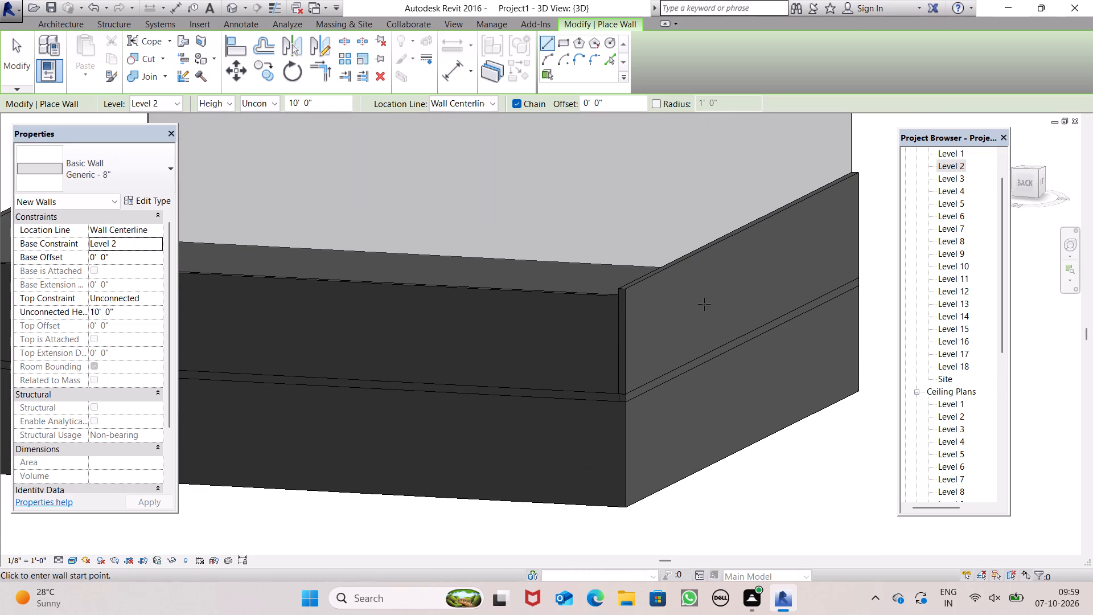
# On the Level 3 floor plan, pull the west wall's north end back flush with the outer face of the north wall.
pyautogui.doubleClick(954, 173)
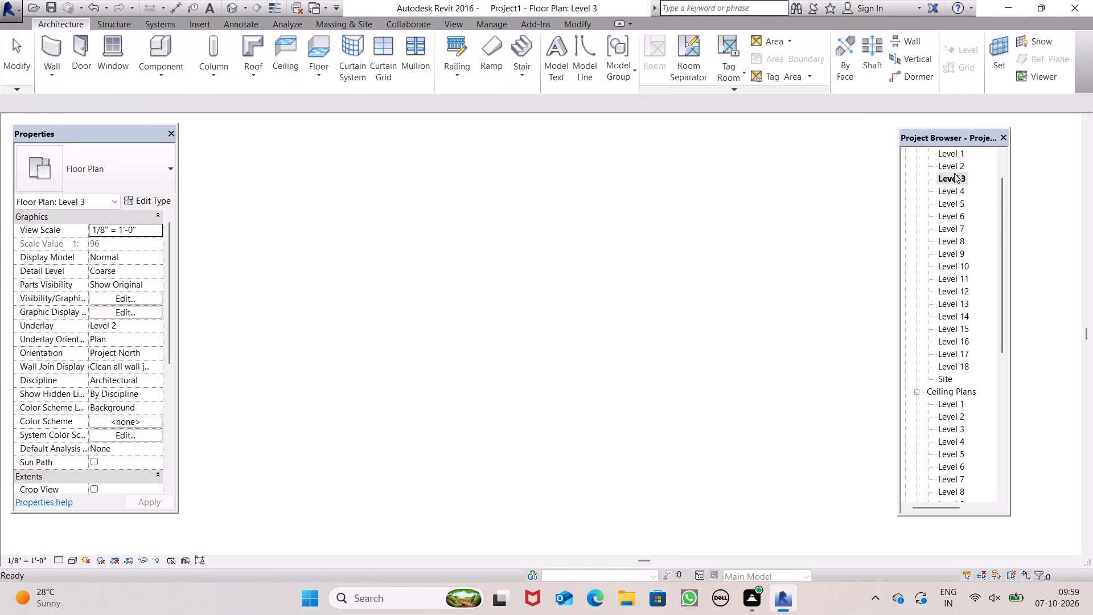
pyautogui.scroll(-1, 679, 306)
pyautogui.scroll(2, 679, 306)
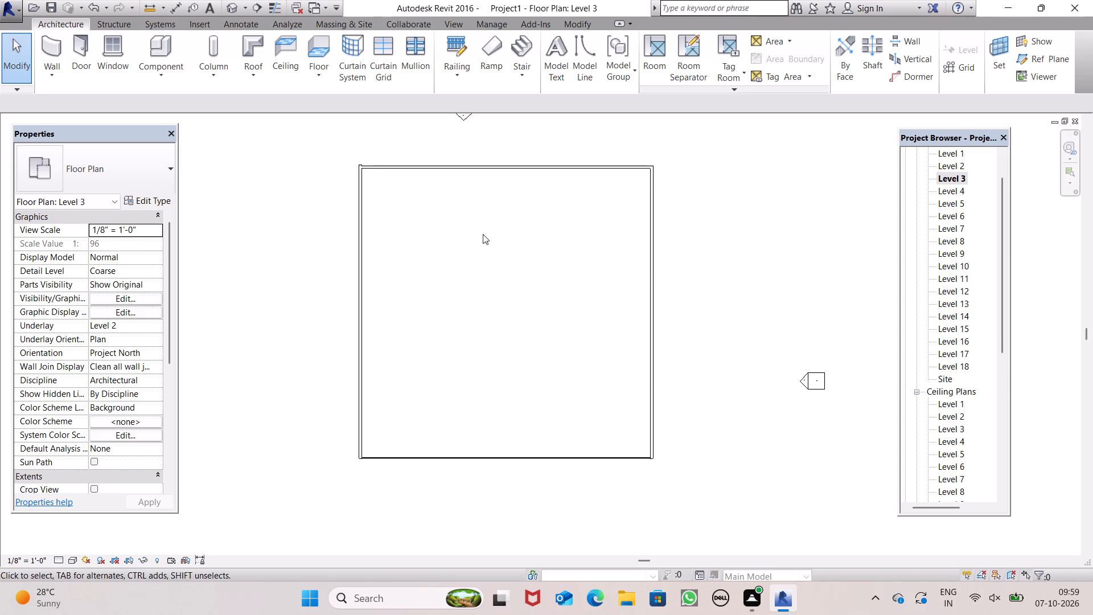
pyautogui.press('space')
pyautogui.scroll(17, 366, 151)
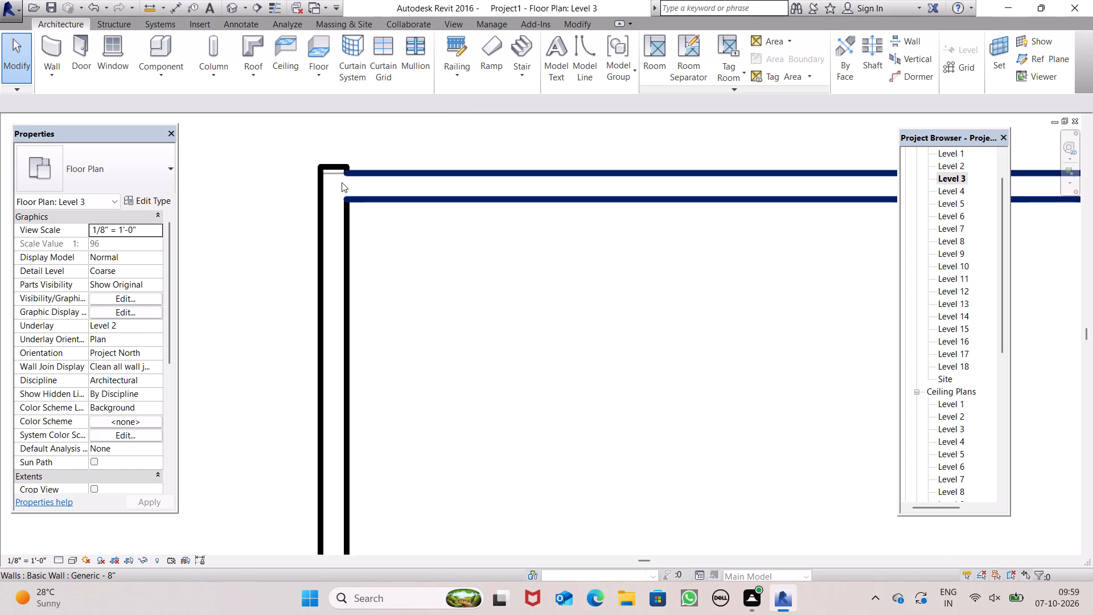
pyautogui.scroll(3, 342, 182)
pyautogui.click(332, 154)
pyautogui.moveTo(326, 154); pyautogui.dragTo(327, 164)
pyautogui.scroll(-1, 310, 160)
pyautogui.scroll(1, 310, 160)
pyautogui.scroll(-3, 310, 160)
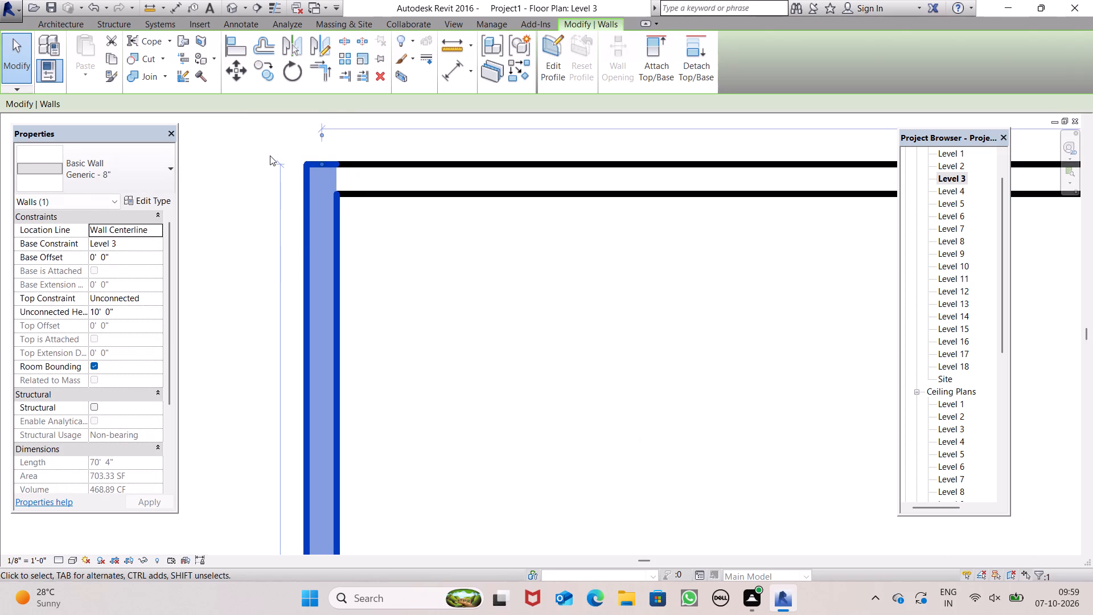
pyautogui.click(260, 148)
pyautogui.press('space')
pyautogui.scroll(-12, 260, 148)
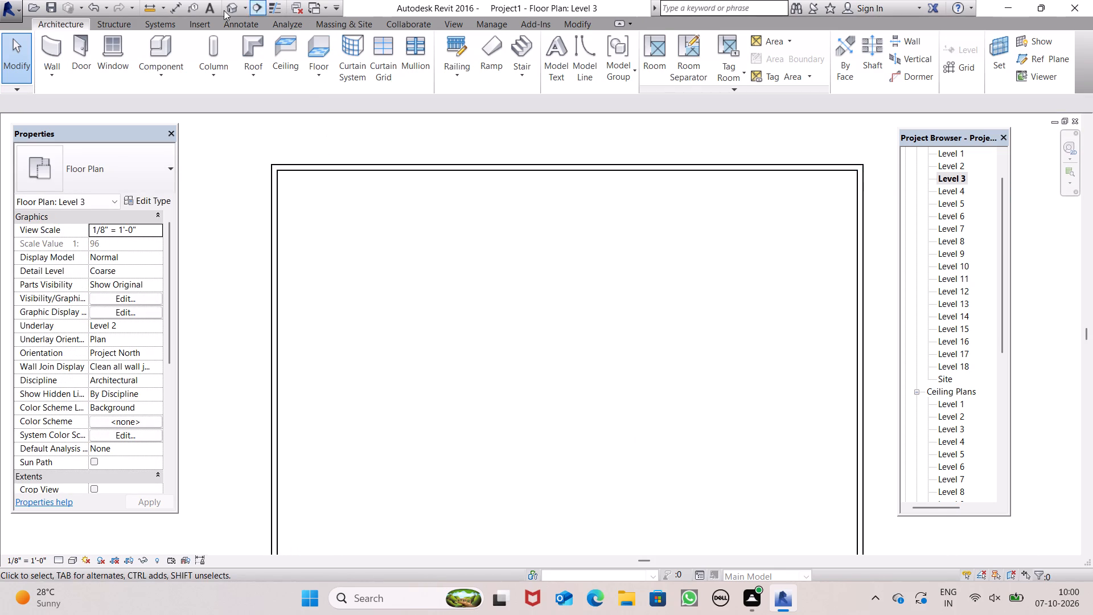
# In the 3D view, lower the top of the upper west wall to about 9' 3" high, flush with the adjoining north wall.
pyautogui.click(241, 7)
pyautogui.scroll(-5, 558, 295)
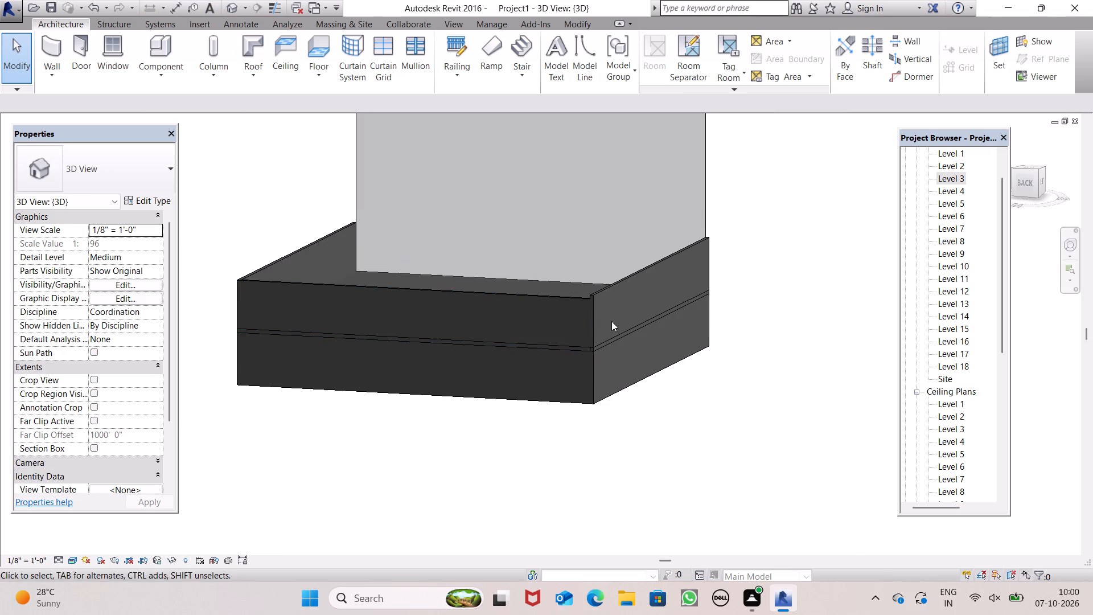
pyautogui.scroll(2, 621, 325)
pyautogui.scroll(-2, 622, 325)
pyautogui.scroll(2, 590, 307)
pyautogui.scroll(-4, 599, 311)
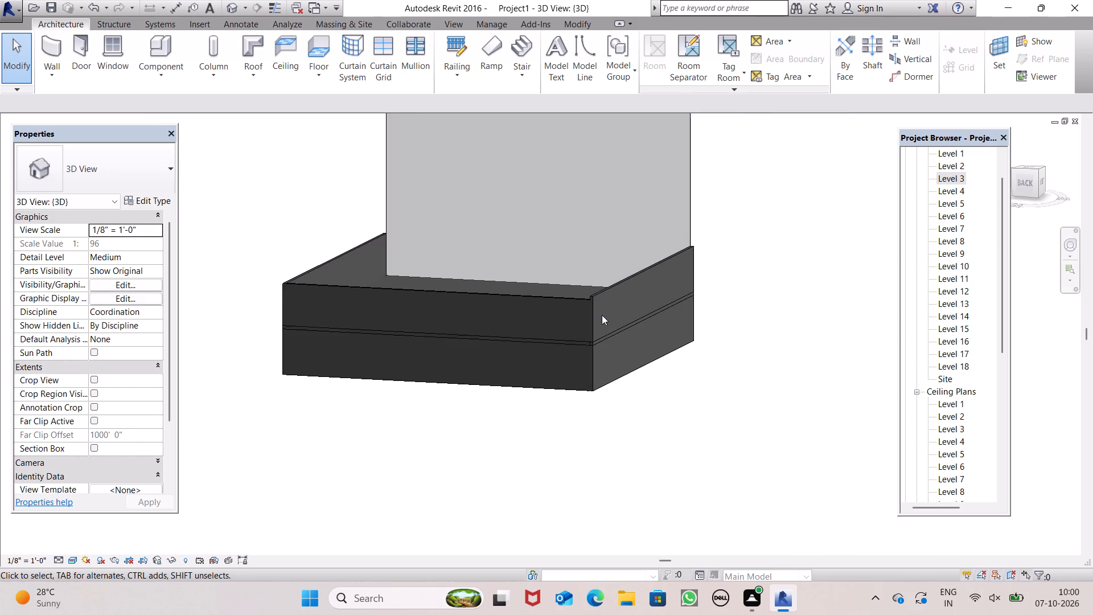
pyautogui.moveTo(601, 323); pyautogui.dragTo(621, 359, button='middle')
pyautogui.click(623, 346)
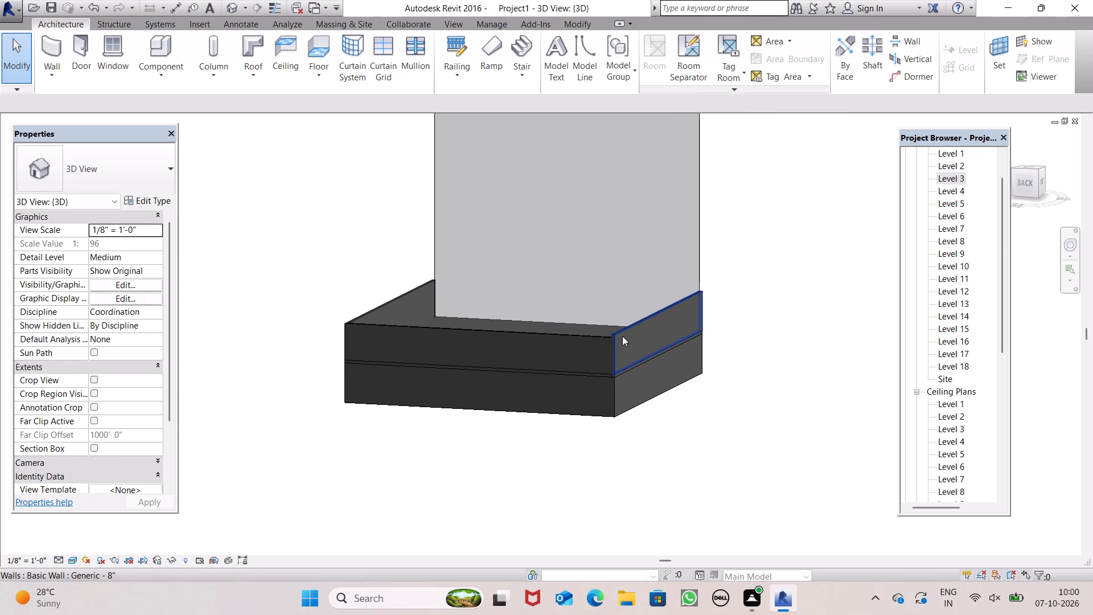
pyautogui.click(622, 336)
pyautogui.scroll(7, 655, 356)
pyautogui.scroll(5, 585, 310)
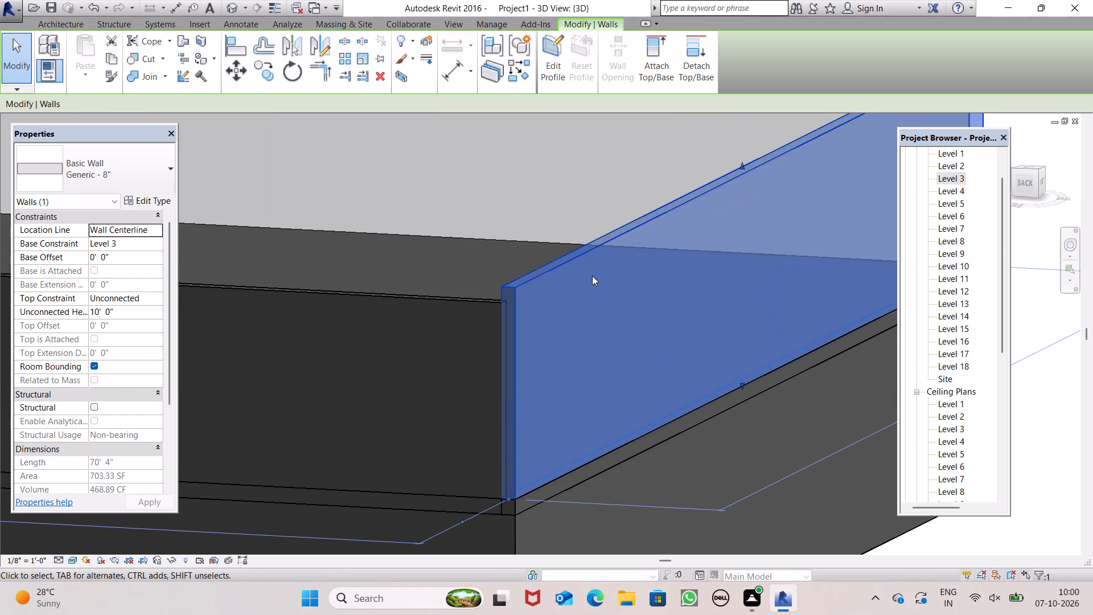
pyautogui.moveTo(741, 167); pyautogui.dragTo(741, 172)
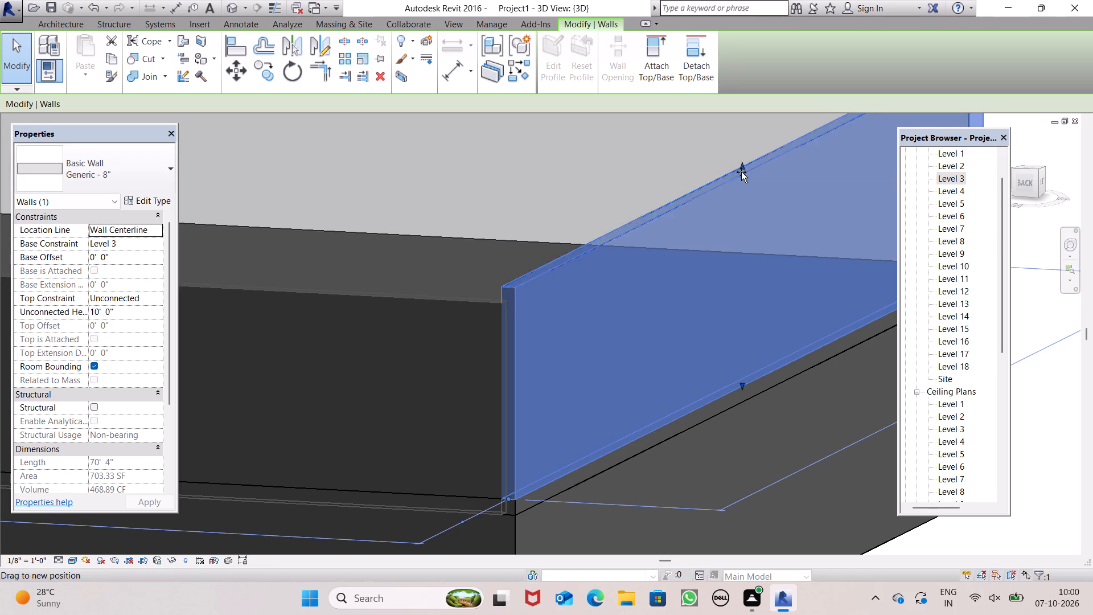
pyautogui.moveTo(741, 172); pyautogui.dragTo(743, 185)
pyautogui.click(743, 185)
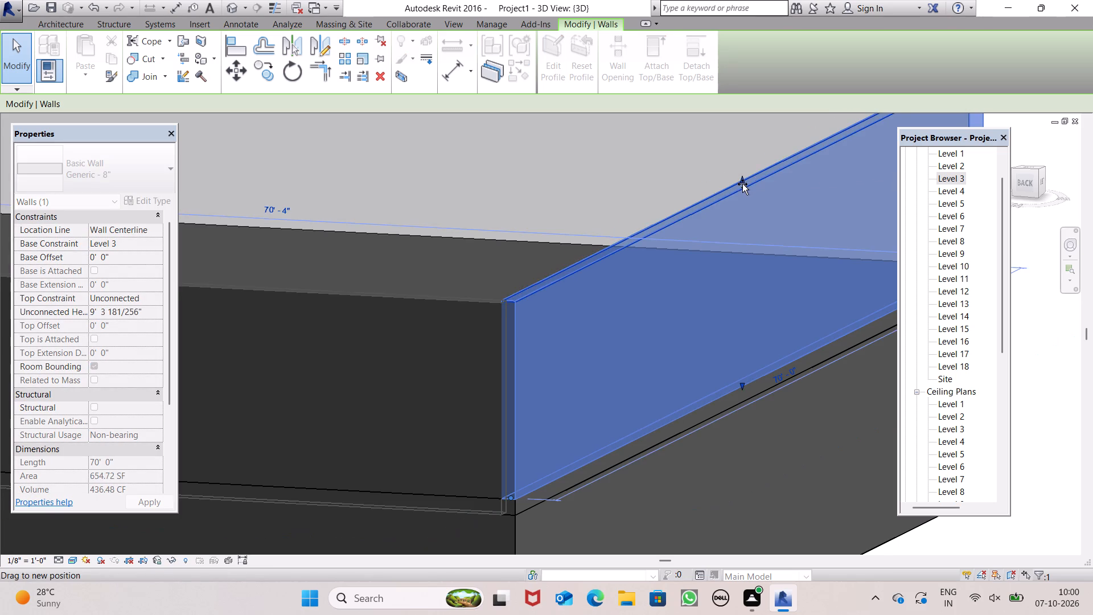
pyautogui.scroll(-5, 714, 216)
pyautogui.scroll(-1, 631, 242)
pyautogui.click(771, 405)
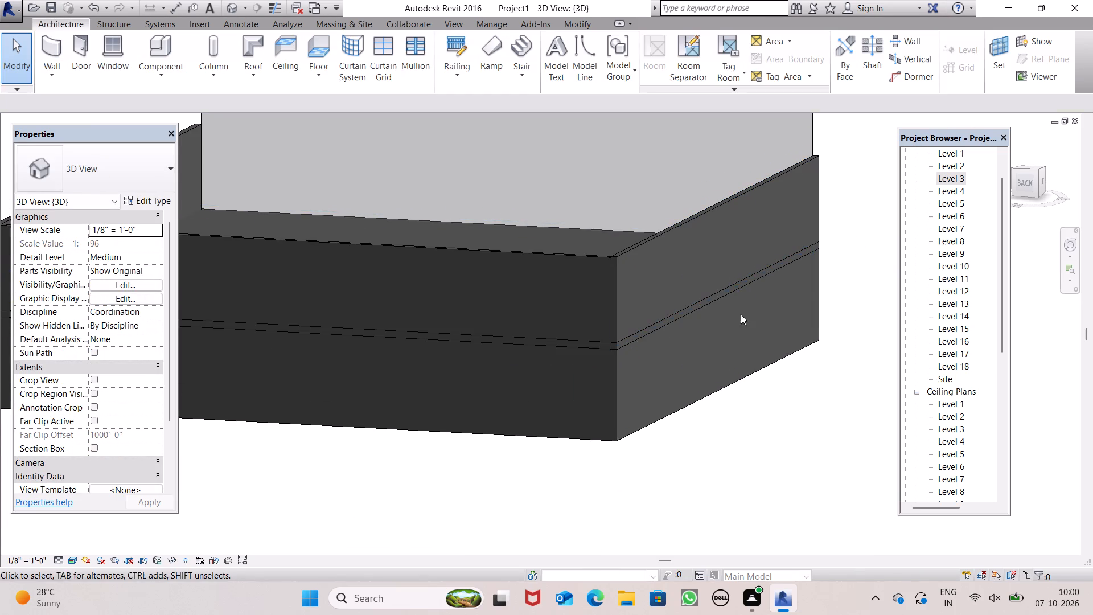
# Examine the stacked walls, slab and curtain wall from the other sides in the 3D view.
pyautogui.scroll(-7, 735, 302)
pyautogui.middleClick(686, 317)
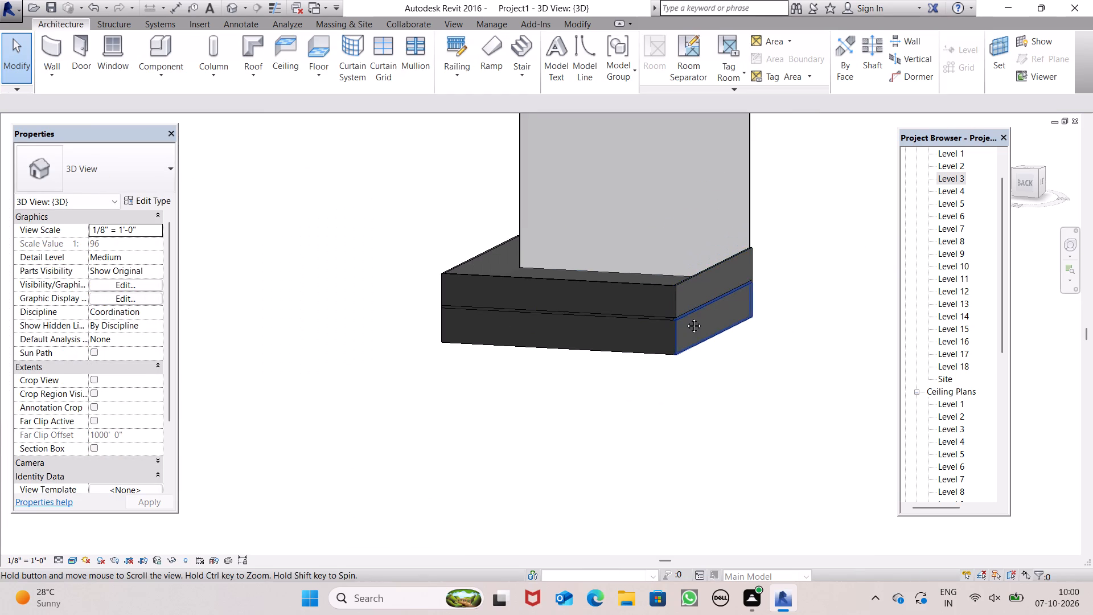
pyautogui.scroll(1, 685, 317)
pyautogui.scroll(-3, 680, 336)
pyautogui.moveTo(673, 342); pyautogui.dragTo(978, 376, button='middle')
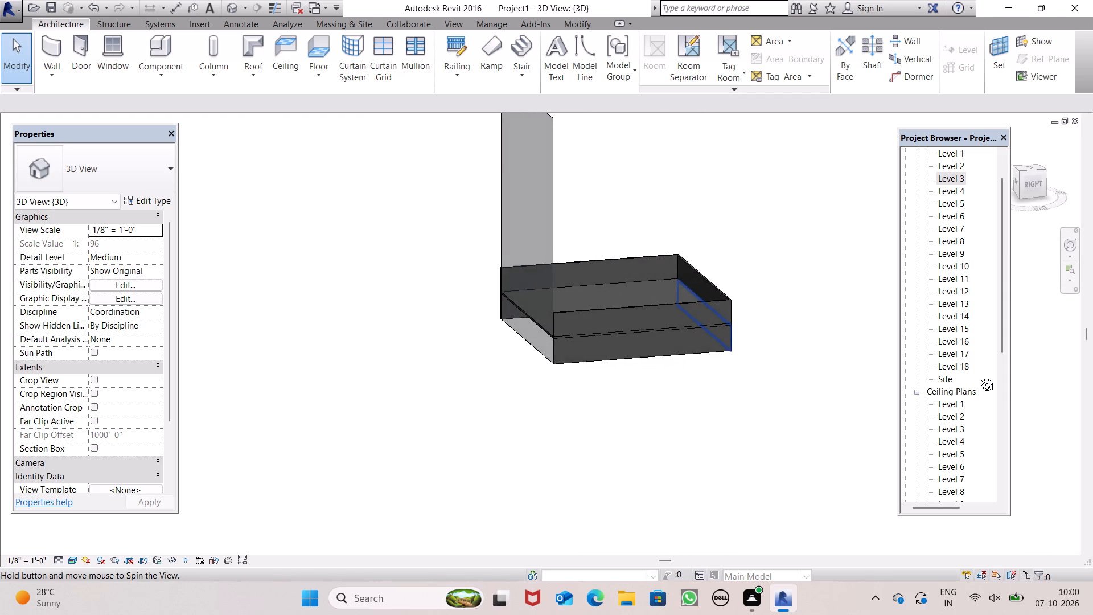
pyautogui.moveTo(978, 376); pyautogui.dragTo(1092, 331, button='middle')
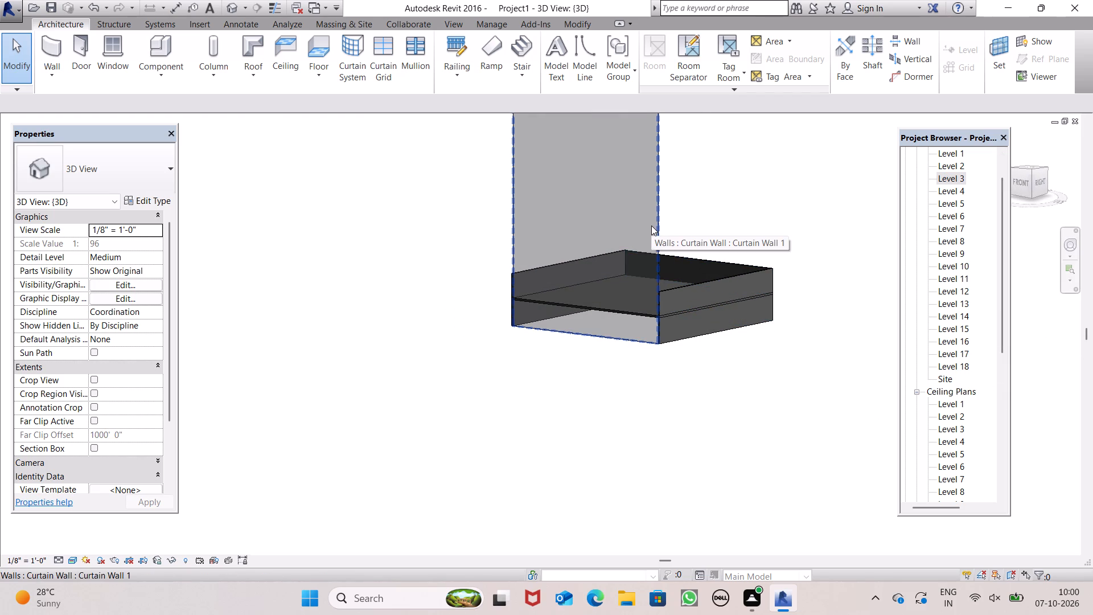
pyautogui.scroll(-2, 502, 261)
pyautogui.scroll(-1, 529, 363)
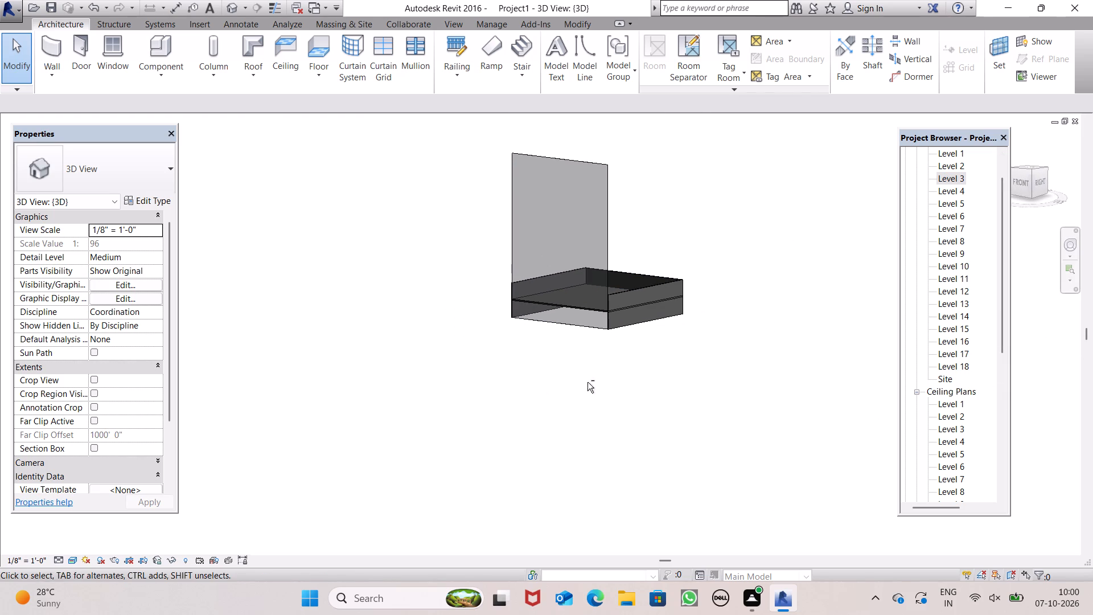
pyautogui.moveTo(607, 375); pyautogui.dragTo(623, 419, button='middle')
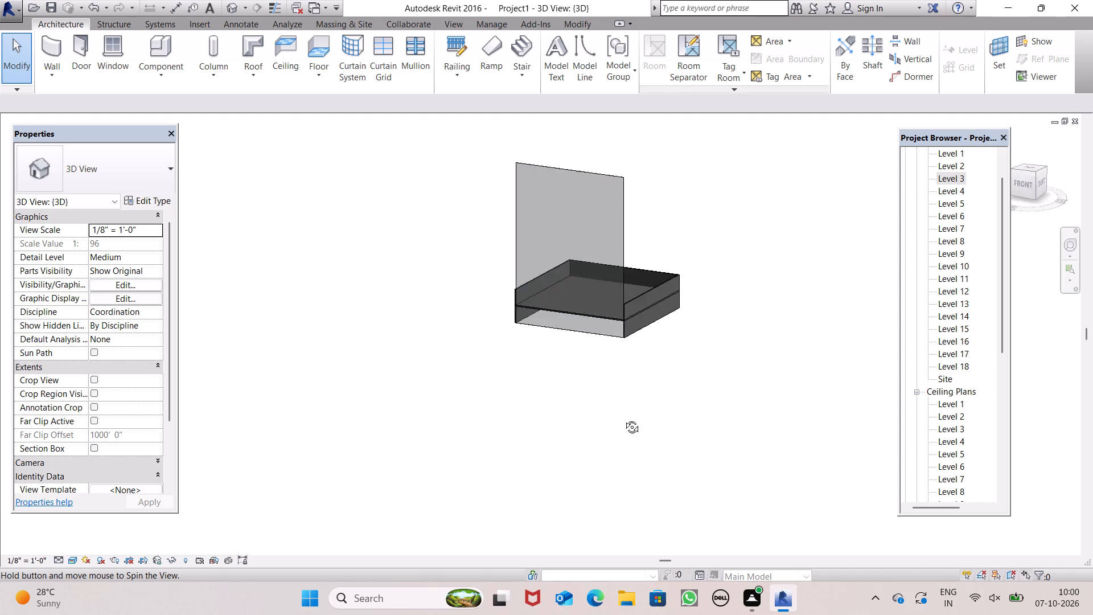
pyautogui.moveTo(623, 419); pyautogui.dragTo(730, 412, button='middle')
pyautogui.scroll(1, 751, 255)
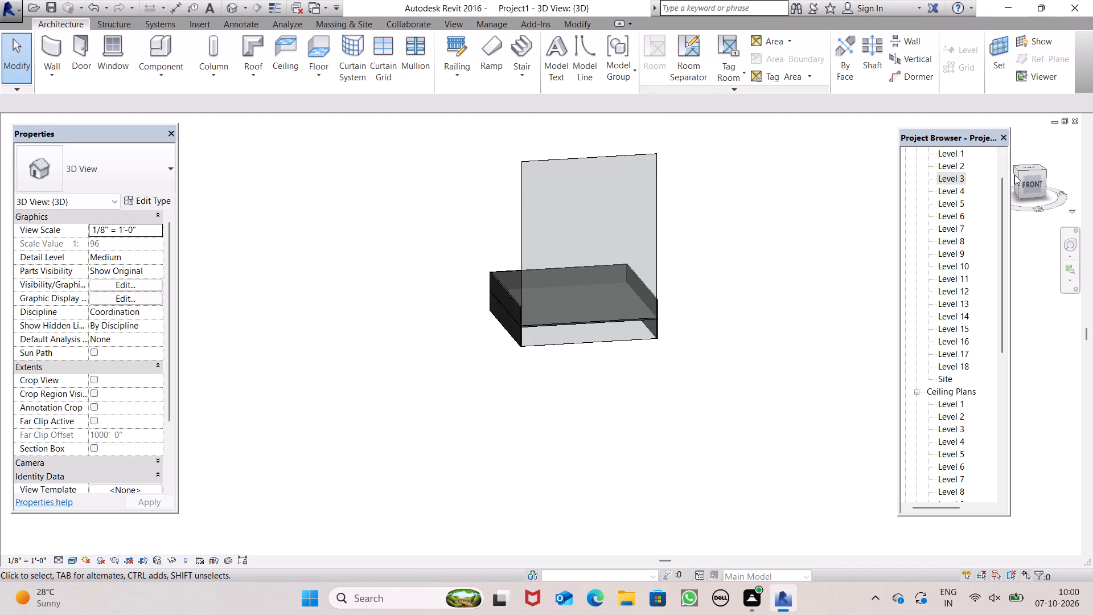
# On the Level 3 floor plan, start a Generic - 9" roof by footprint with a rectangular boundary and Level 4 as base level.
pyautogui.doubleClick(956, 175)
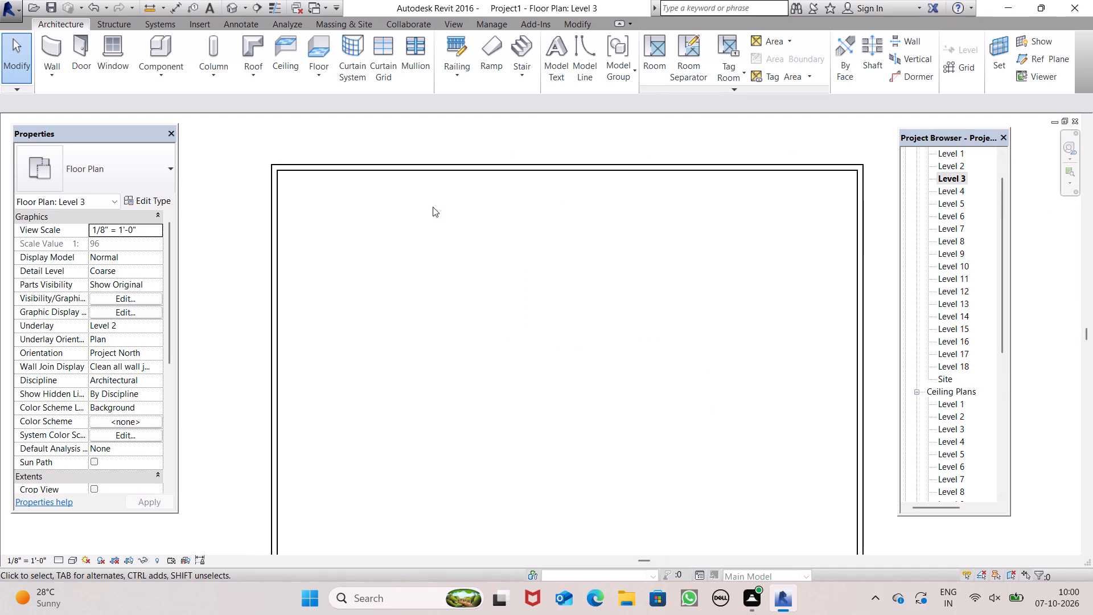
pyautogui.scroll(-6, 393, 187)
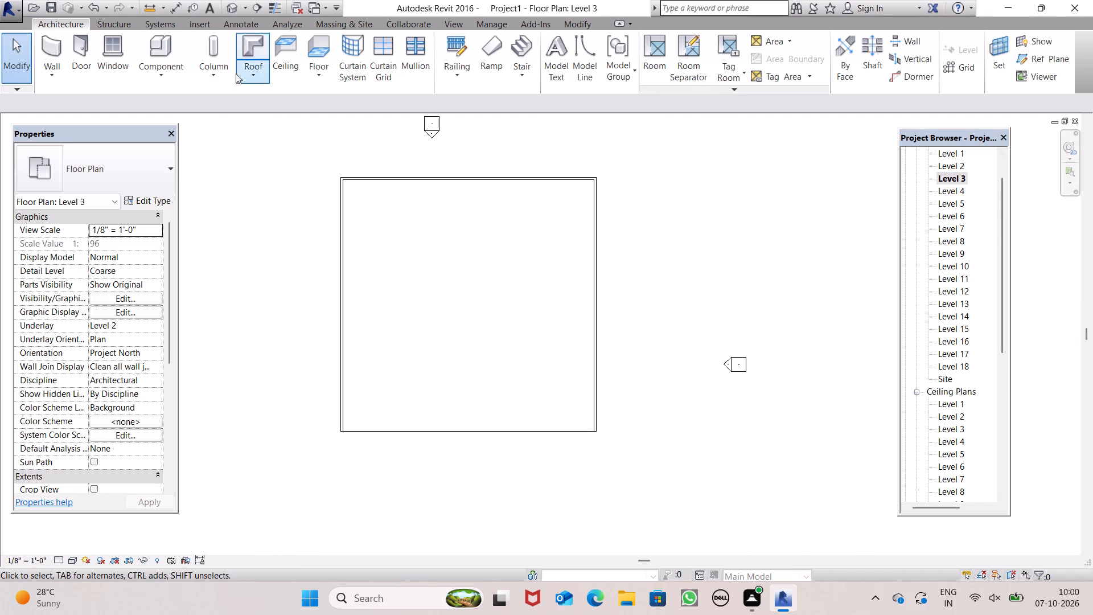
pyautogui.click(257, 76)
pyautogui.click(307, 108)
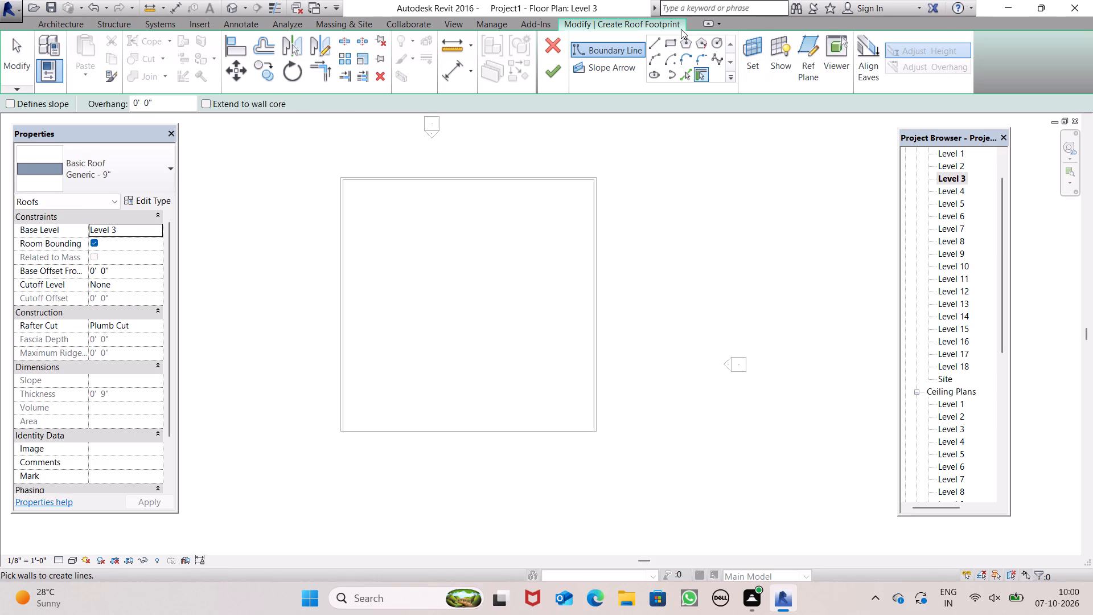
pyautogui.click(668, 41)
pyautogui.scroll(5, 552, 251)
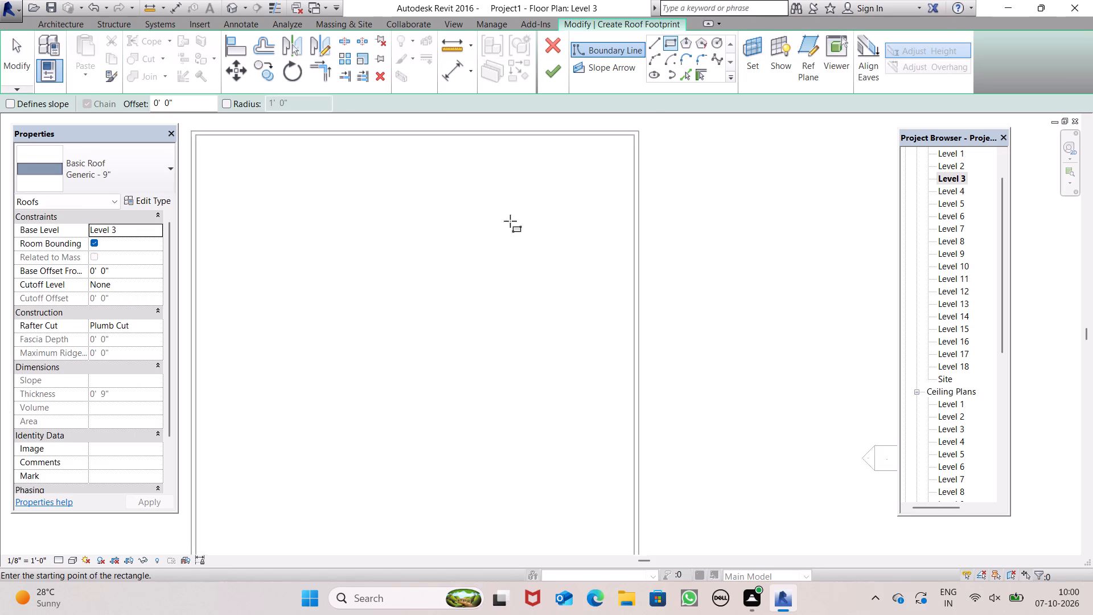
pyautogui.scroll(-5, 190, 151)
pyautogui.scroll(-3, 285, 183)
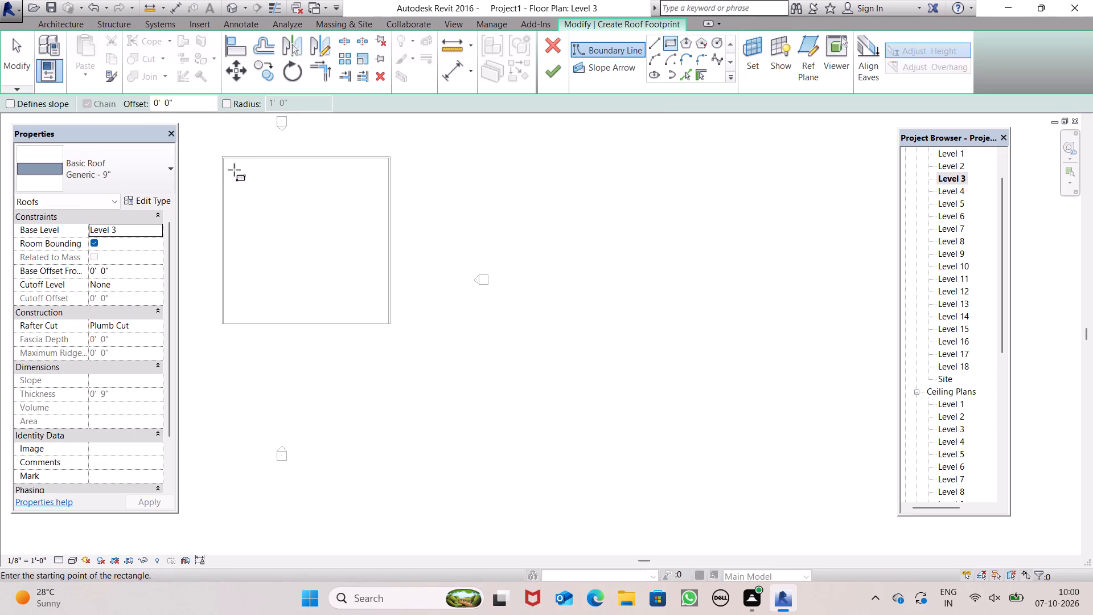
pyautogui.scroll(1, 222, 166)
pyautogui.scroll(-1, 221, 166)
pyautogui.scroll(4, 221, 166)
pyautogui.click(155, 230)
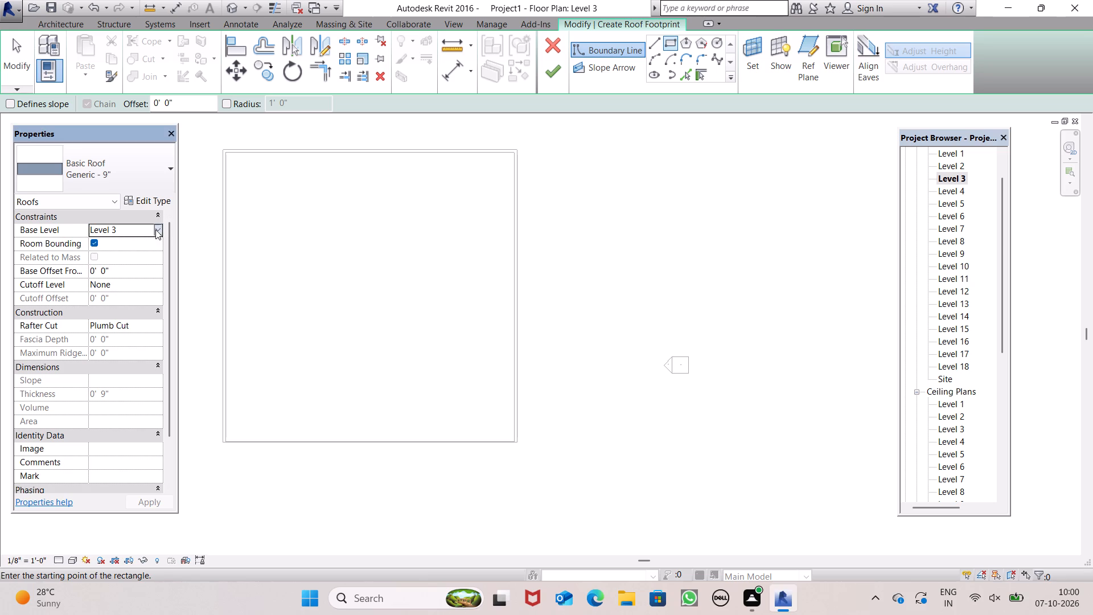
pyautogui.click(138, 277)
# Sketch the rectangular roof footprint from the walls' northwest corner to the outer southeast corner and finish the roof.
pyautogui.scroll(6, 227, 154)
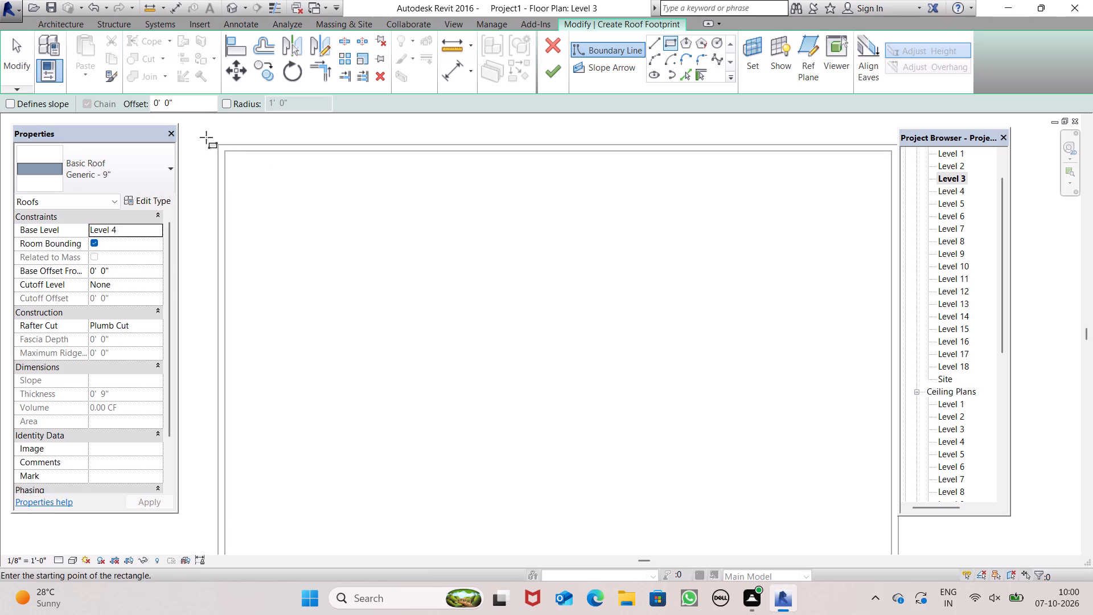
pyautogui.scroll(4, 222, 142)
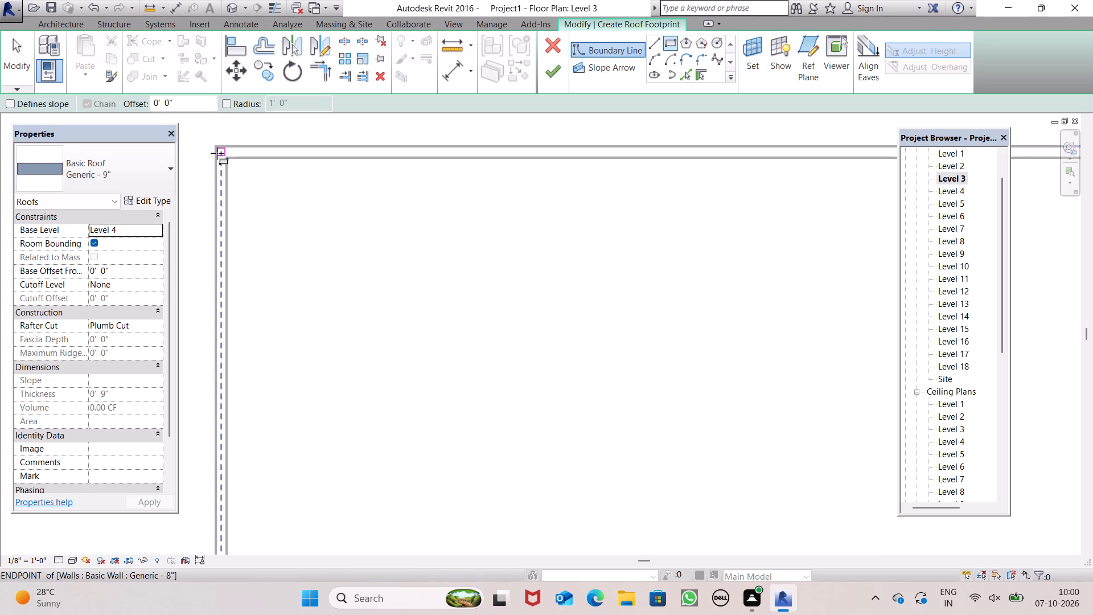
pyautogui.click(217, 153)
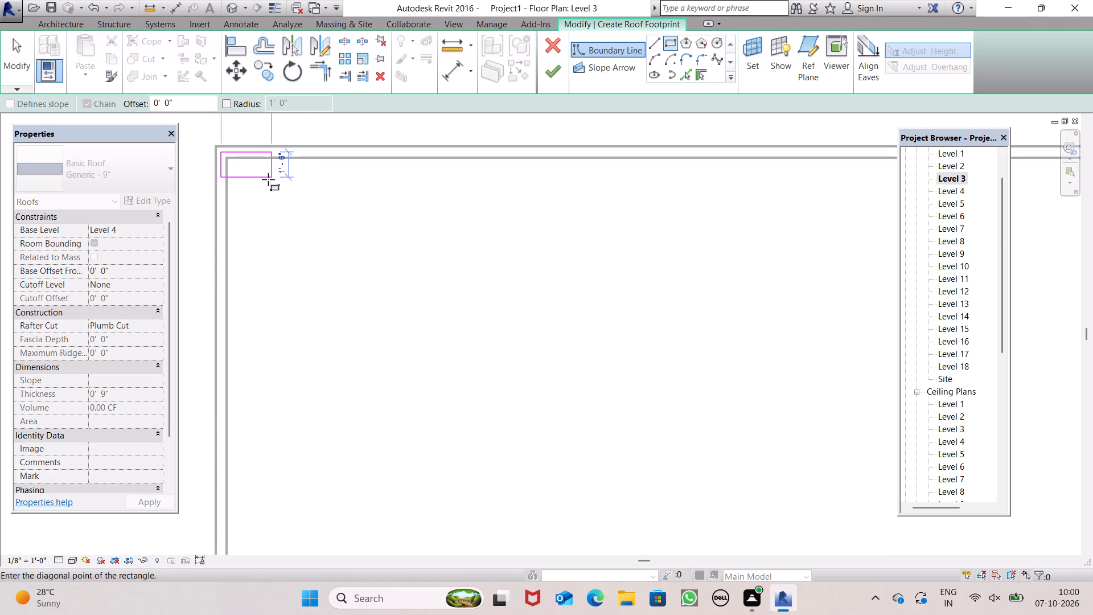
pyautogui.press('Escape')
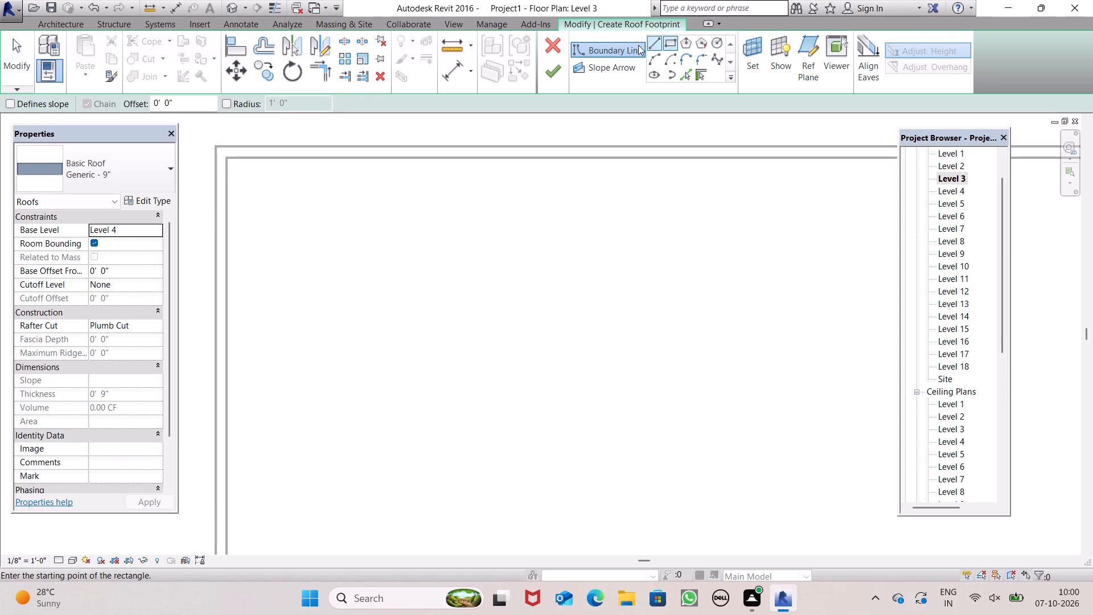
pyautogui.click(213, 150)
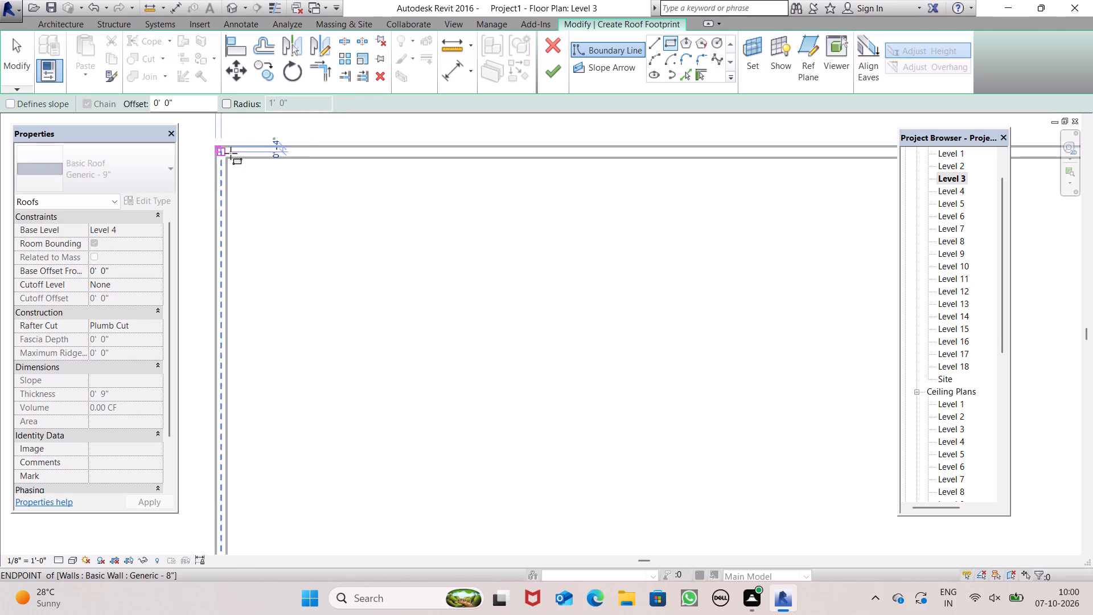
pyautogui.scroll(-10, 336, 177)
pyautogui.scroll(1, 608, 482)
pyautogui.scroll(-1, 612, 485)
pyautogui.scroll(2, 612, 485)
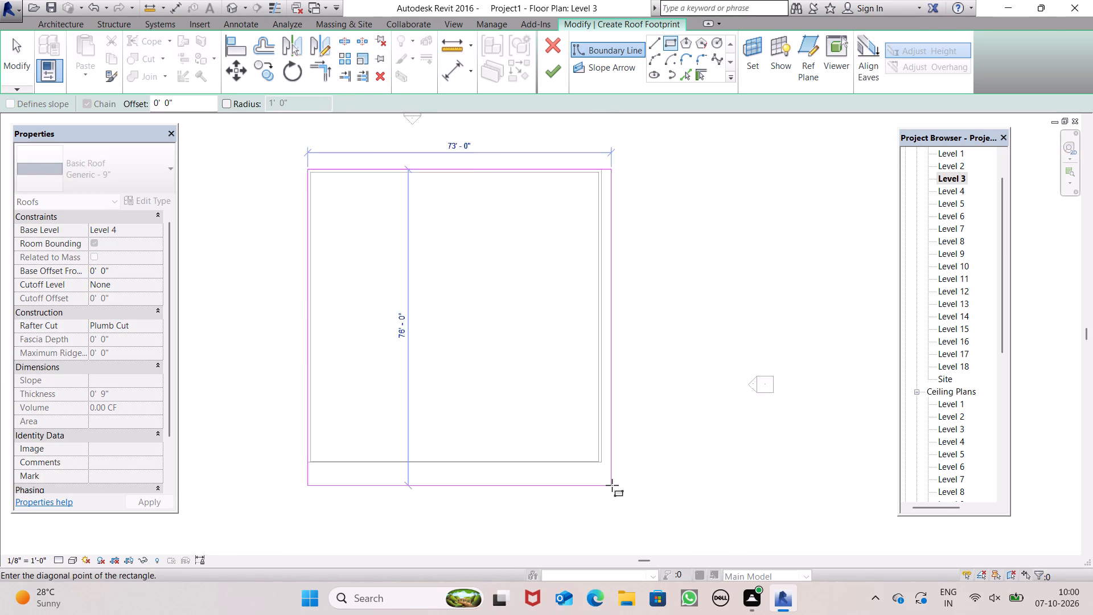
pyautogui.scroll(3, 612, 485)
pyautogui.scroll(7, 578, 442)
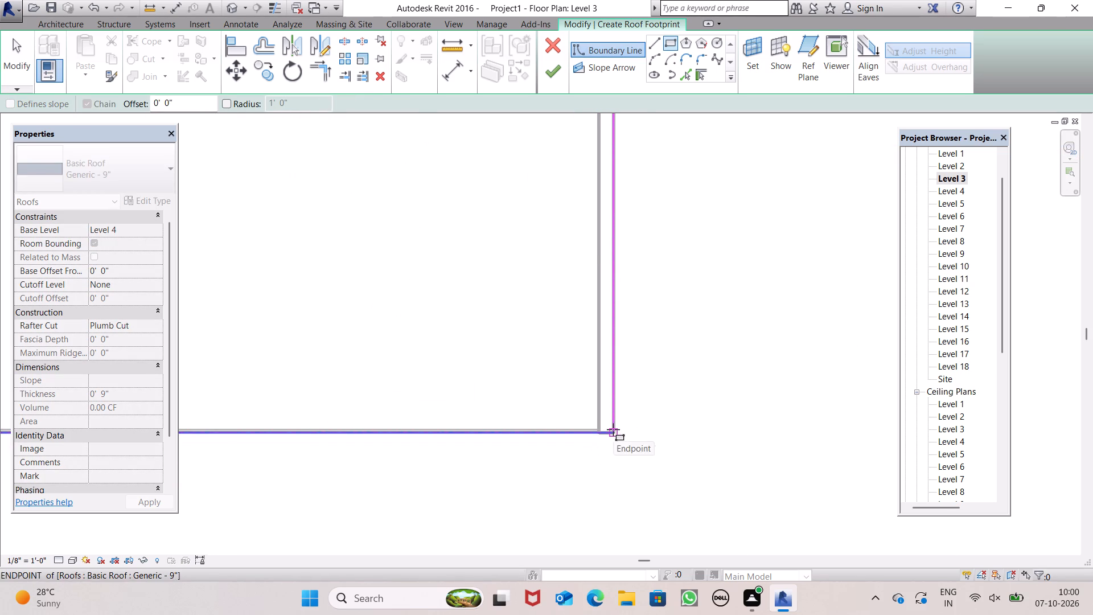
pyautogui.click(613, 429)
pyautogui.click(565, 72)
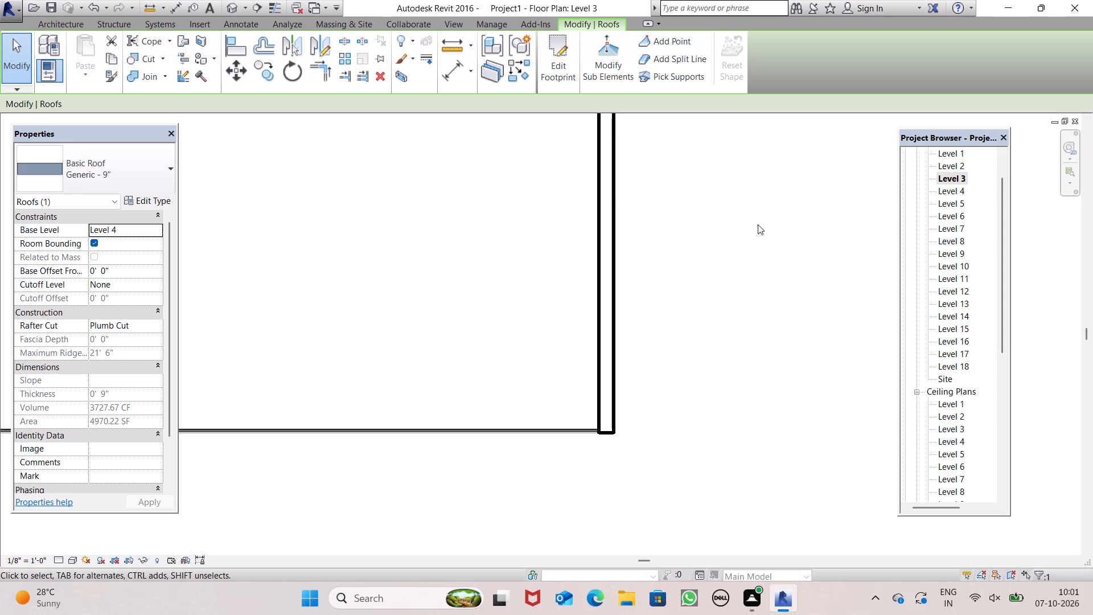
# Examine the new top slab and how it meets the upper walls in the 3D view, from the front and the west side.
pyautogui.scroll(-7, 606, 352)
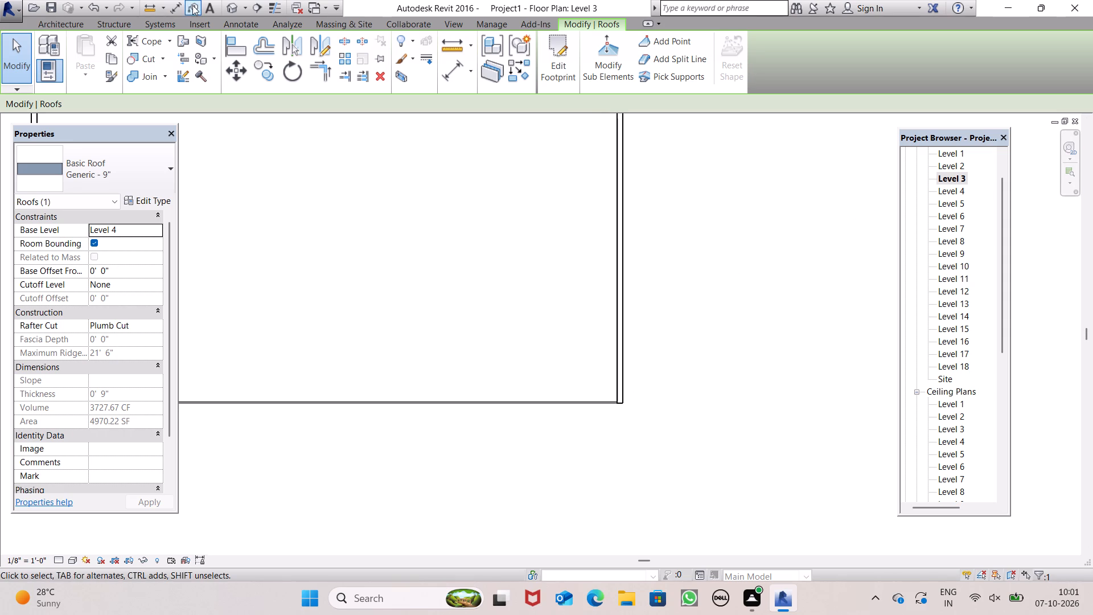
pyautogui.click(232, 16)
pyautogui.click(231, 9)
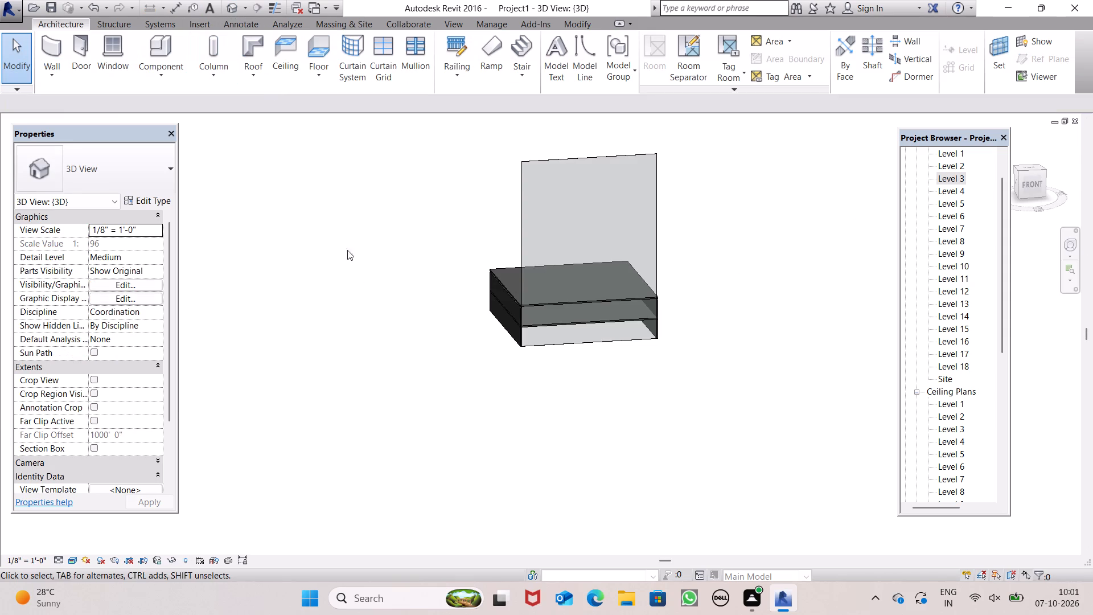
pyautogui.scroll(6, 470, 295)
pyautogui.scroll(-2, 622, 344)
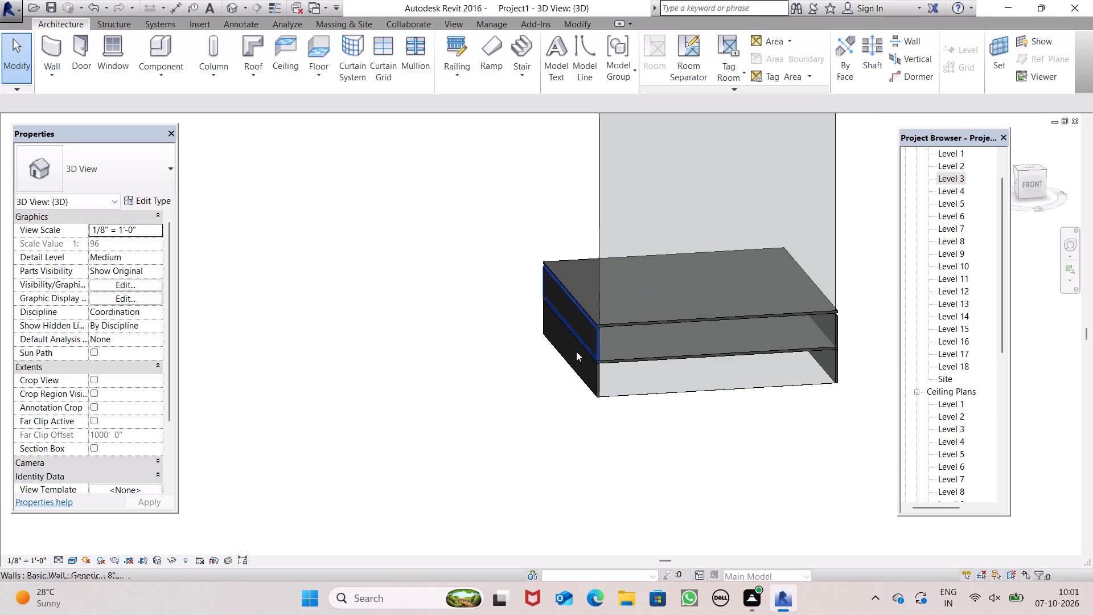
pyautogui.scroll(2, 571, 350)
pyautogui.keyDown('shift'); pyautogui.moveTo(614, 353); pyautogui.dragTo(749, 389, button='middle'); pyautogui.keyUp('shift')
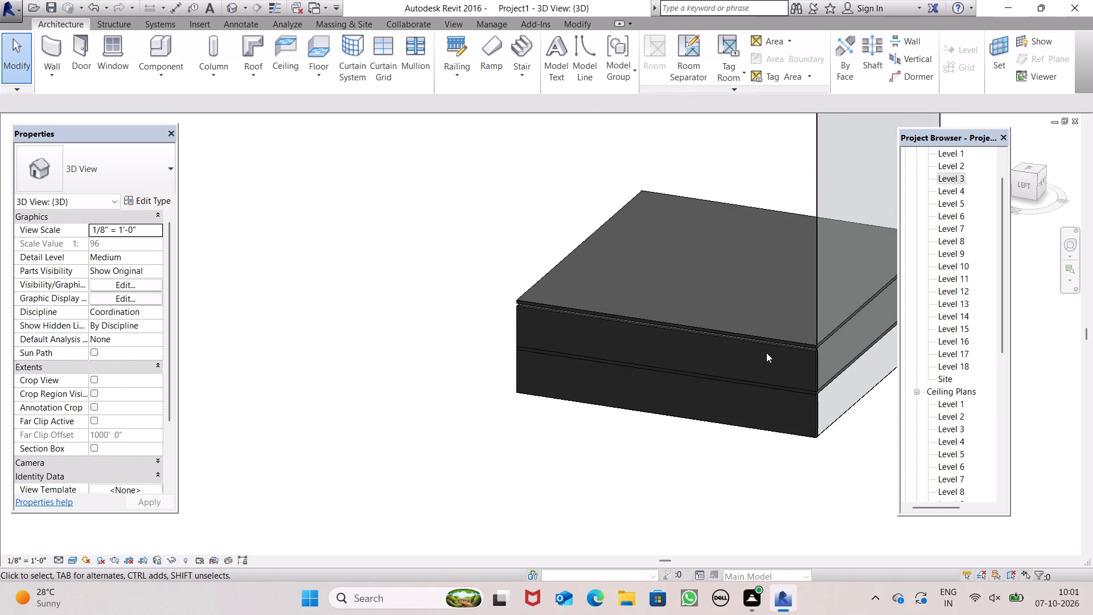
pyautogui.scroll(5, 766, 351)
pyautogui.keyDown('shift'); pyautogui.moveTo(819, 337); pyautogui.dragTo(827, 236, button='middle'); pyautogui.keyUp('shift')
pyautogui.scroll(-7, 603, 196)
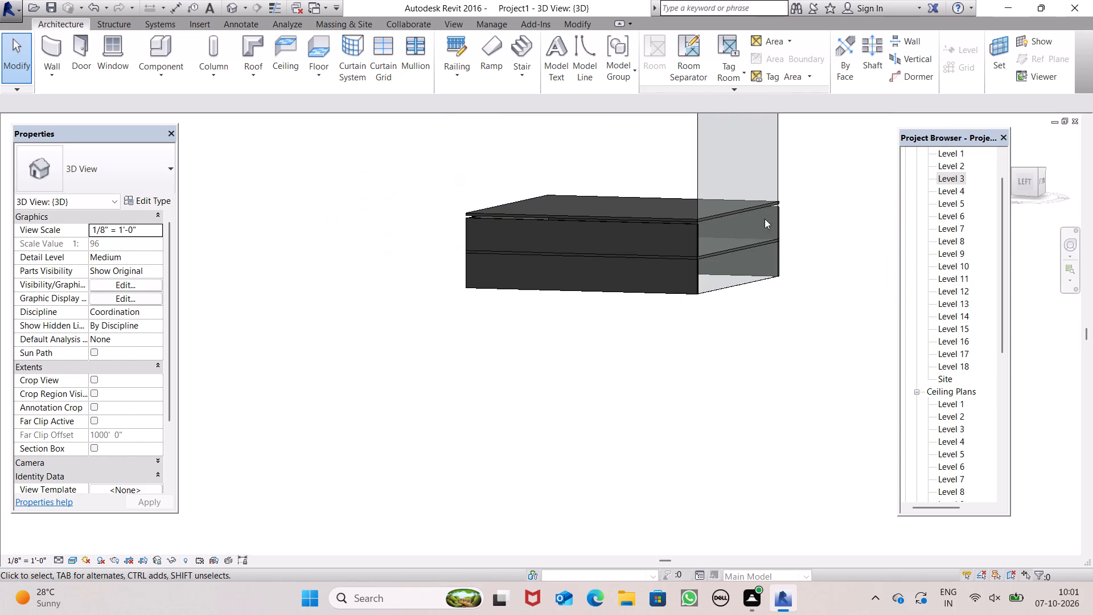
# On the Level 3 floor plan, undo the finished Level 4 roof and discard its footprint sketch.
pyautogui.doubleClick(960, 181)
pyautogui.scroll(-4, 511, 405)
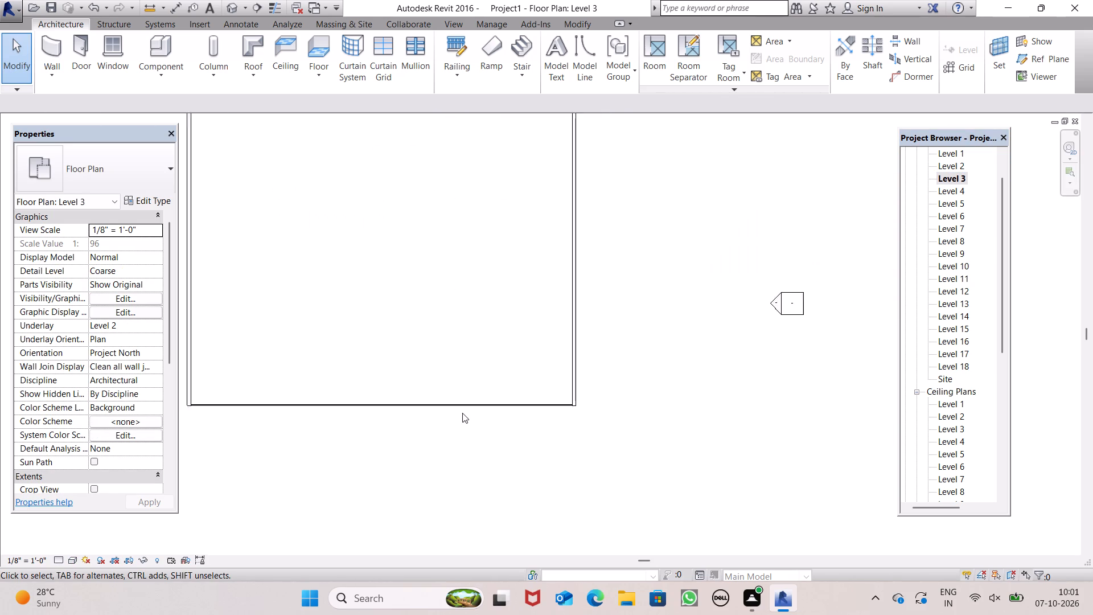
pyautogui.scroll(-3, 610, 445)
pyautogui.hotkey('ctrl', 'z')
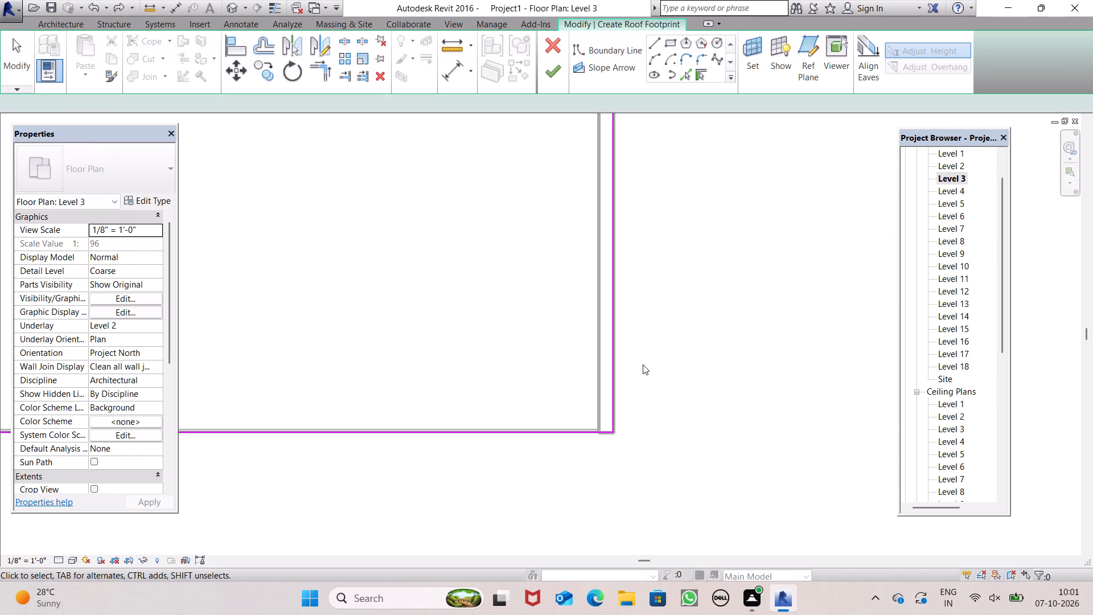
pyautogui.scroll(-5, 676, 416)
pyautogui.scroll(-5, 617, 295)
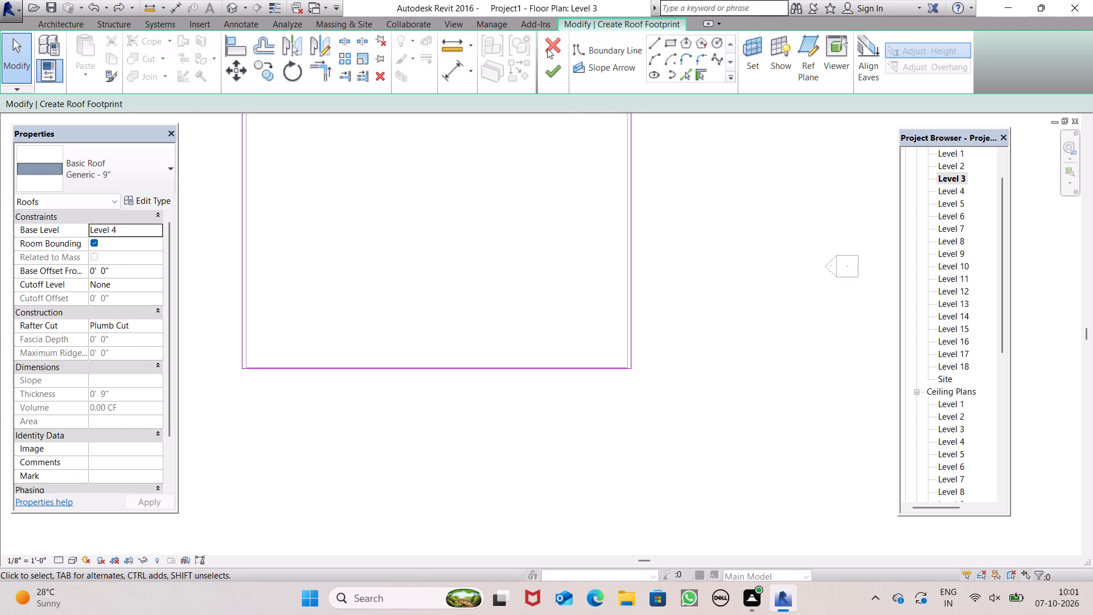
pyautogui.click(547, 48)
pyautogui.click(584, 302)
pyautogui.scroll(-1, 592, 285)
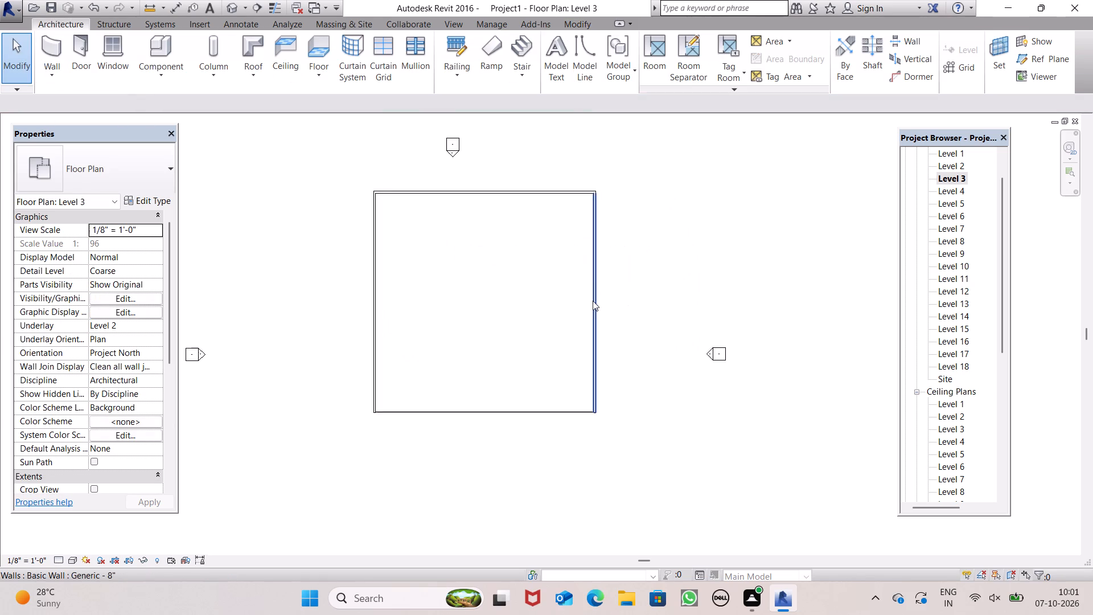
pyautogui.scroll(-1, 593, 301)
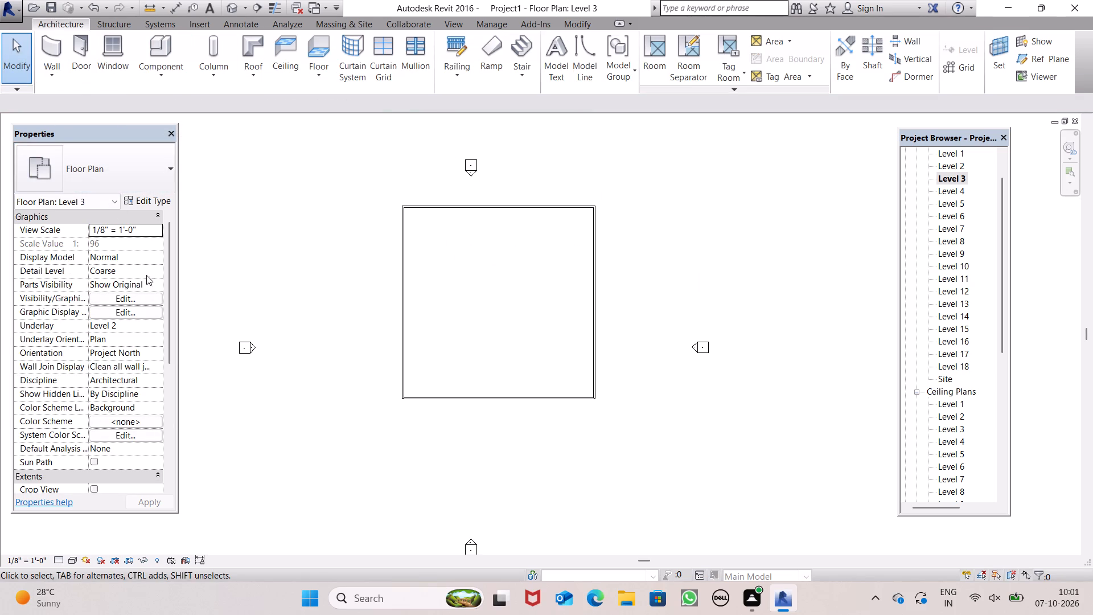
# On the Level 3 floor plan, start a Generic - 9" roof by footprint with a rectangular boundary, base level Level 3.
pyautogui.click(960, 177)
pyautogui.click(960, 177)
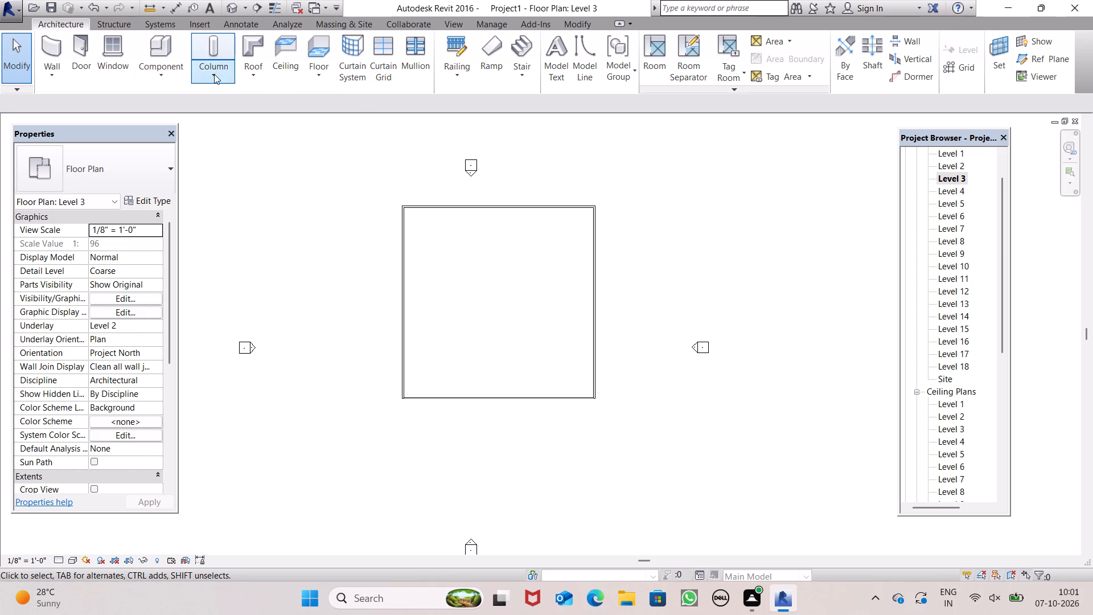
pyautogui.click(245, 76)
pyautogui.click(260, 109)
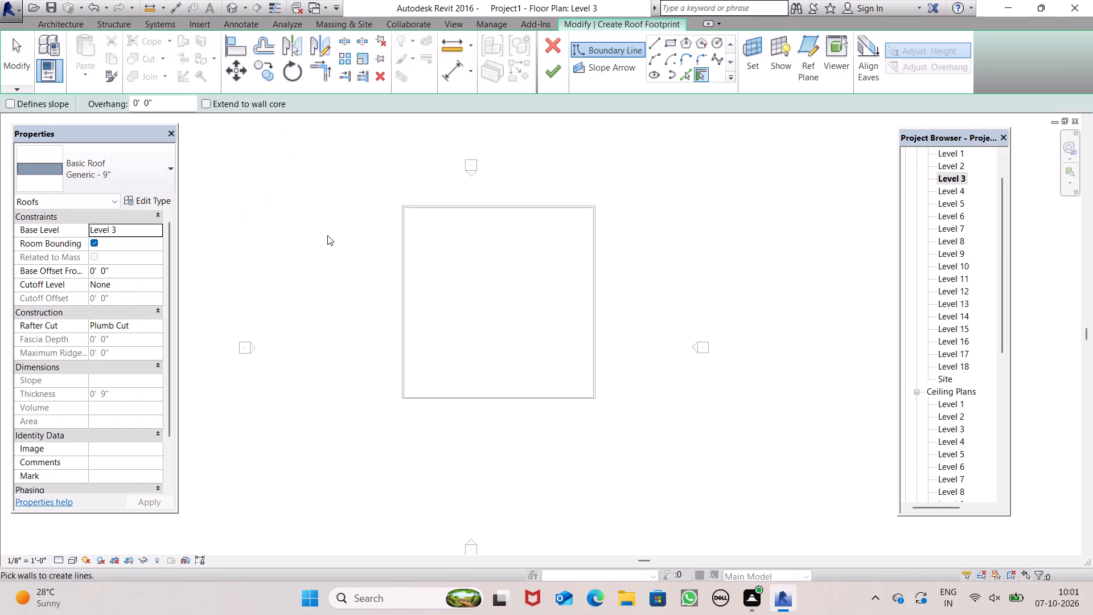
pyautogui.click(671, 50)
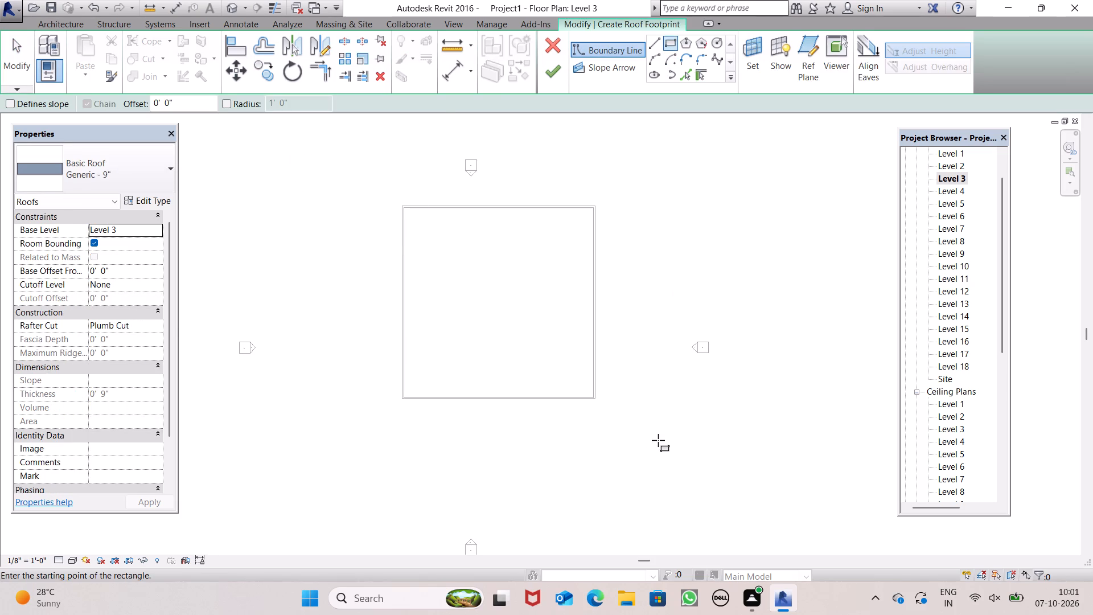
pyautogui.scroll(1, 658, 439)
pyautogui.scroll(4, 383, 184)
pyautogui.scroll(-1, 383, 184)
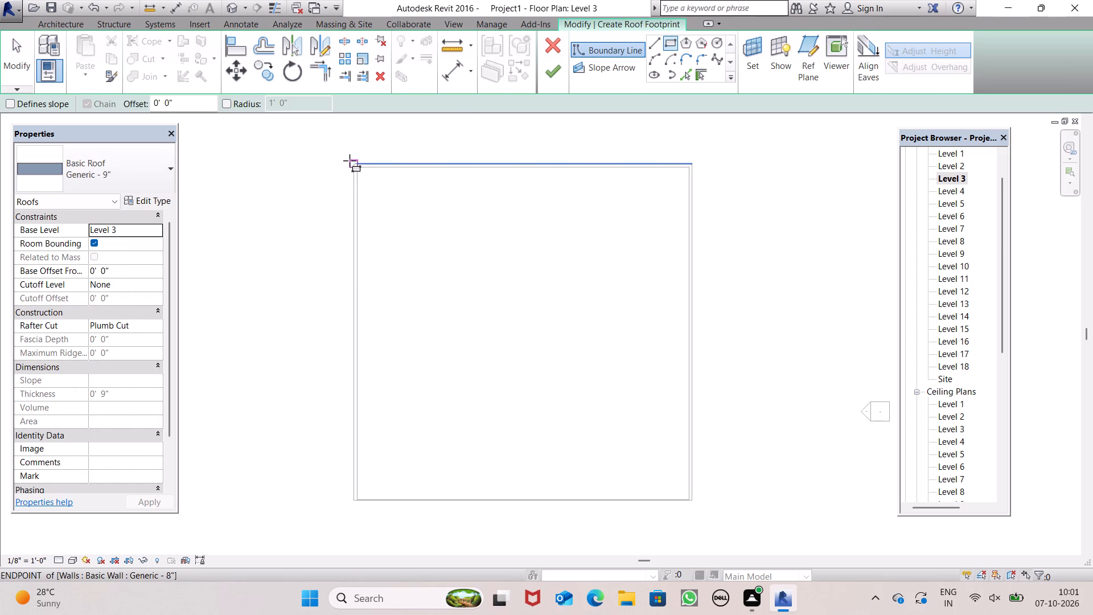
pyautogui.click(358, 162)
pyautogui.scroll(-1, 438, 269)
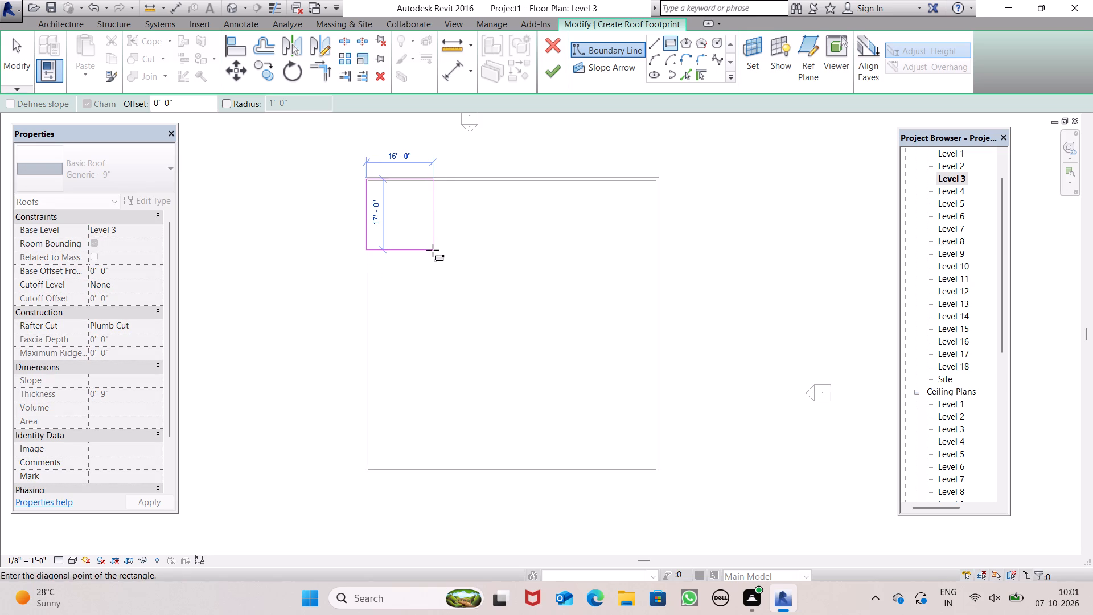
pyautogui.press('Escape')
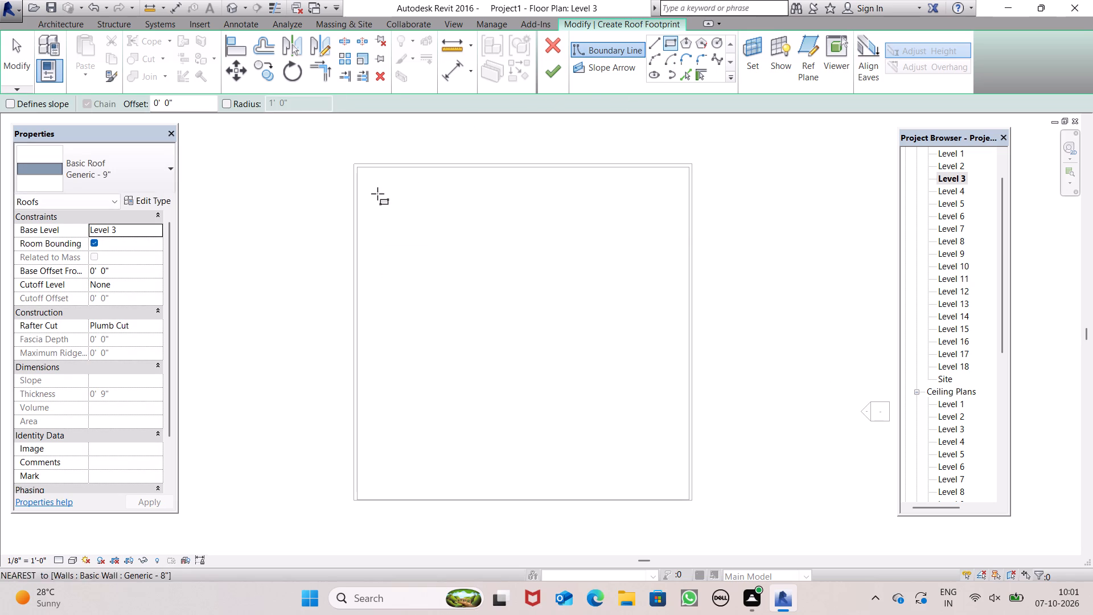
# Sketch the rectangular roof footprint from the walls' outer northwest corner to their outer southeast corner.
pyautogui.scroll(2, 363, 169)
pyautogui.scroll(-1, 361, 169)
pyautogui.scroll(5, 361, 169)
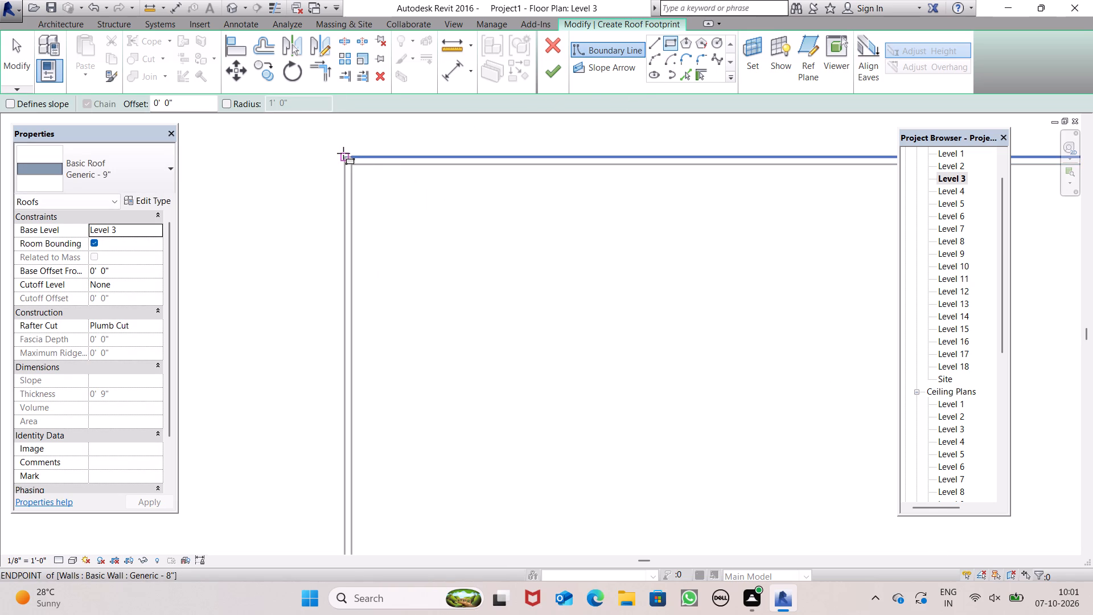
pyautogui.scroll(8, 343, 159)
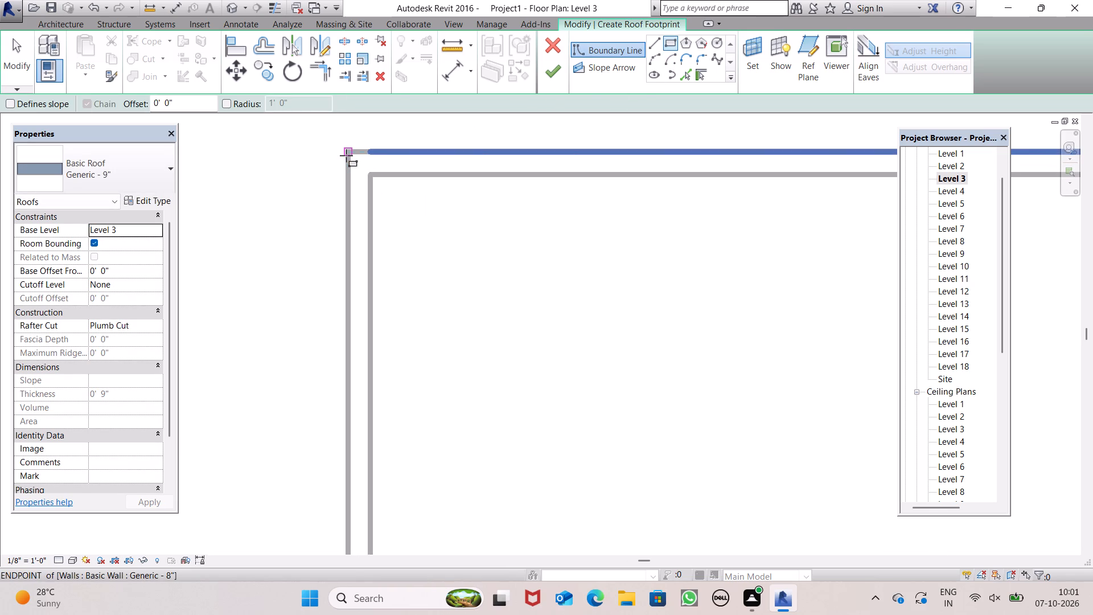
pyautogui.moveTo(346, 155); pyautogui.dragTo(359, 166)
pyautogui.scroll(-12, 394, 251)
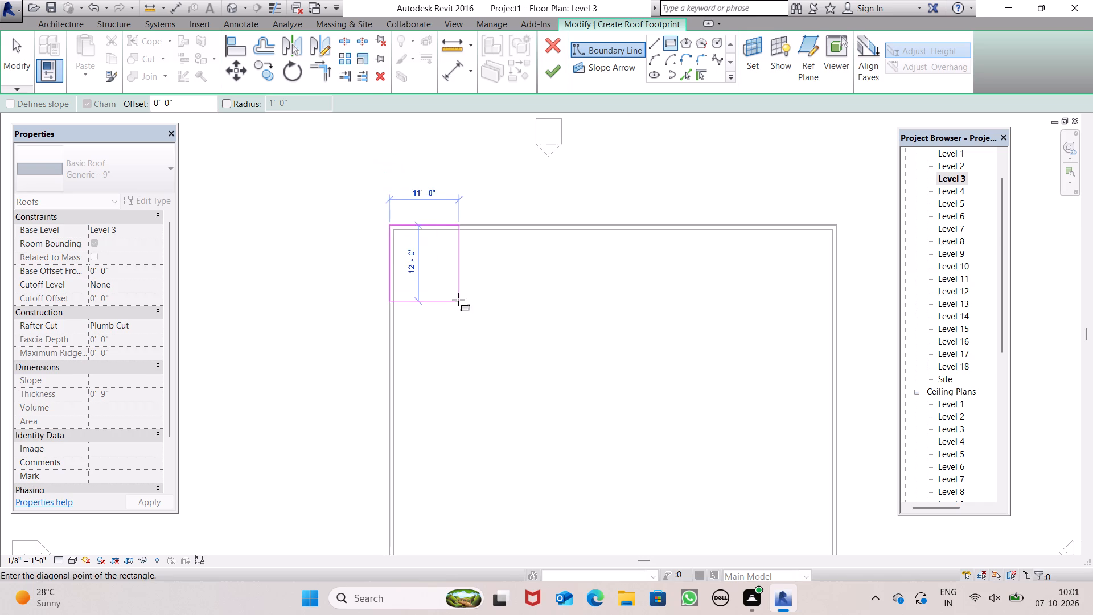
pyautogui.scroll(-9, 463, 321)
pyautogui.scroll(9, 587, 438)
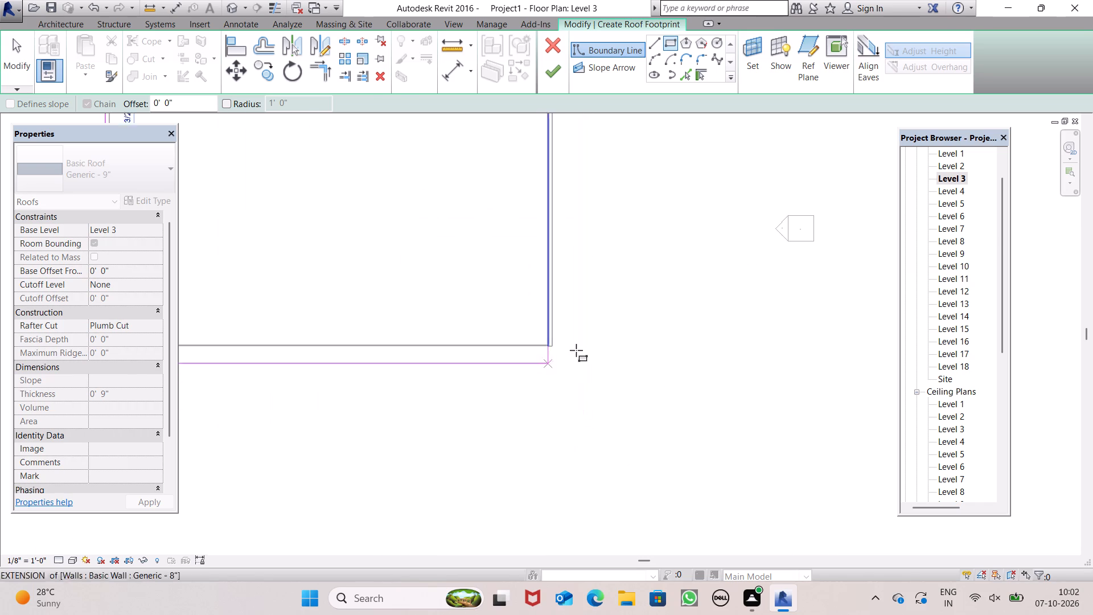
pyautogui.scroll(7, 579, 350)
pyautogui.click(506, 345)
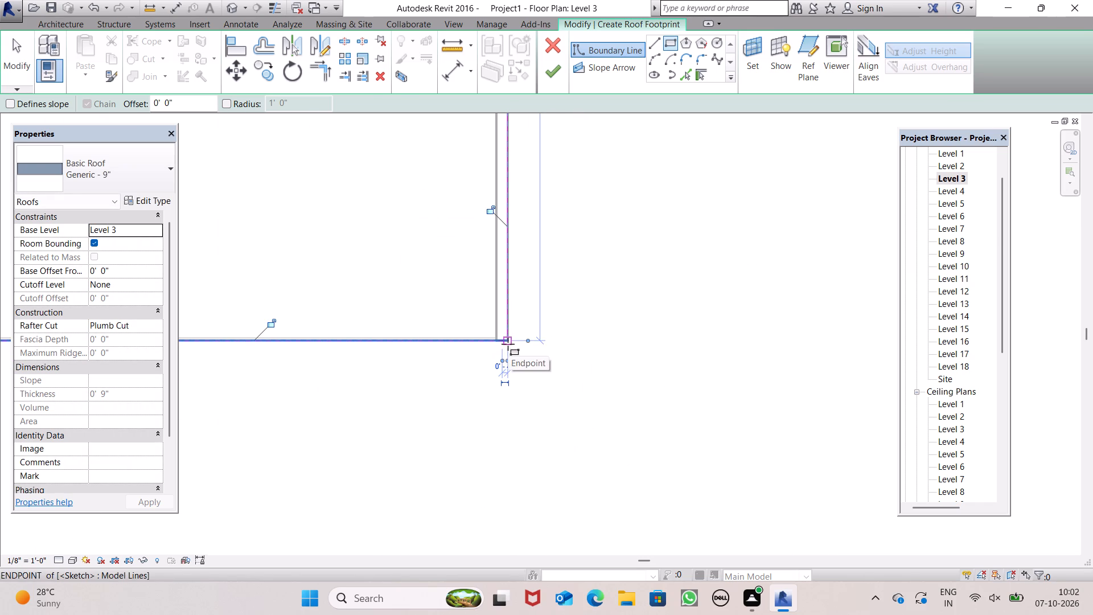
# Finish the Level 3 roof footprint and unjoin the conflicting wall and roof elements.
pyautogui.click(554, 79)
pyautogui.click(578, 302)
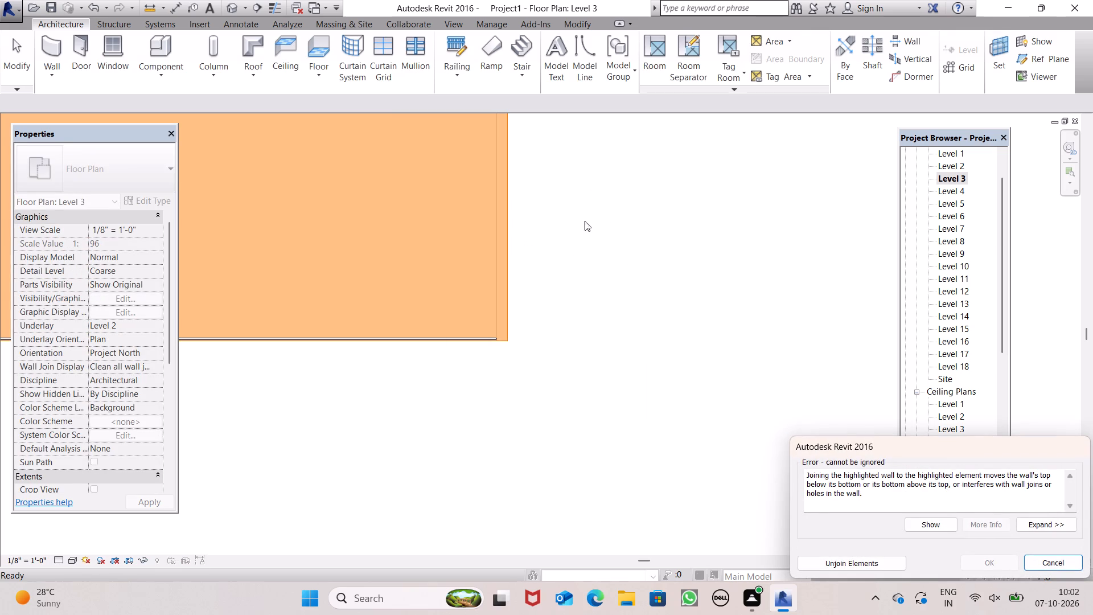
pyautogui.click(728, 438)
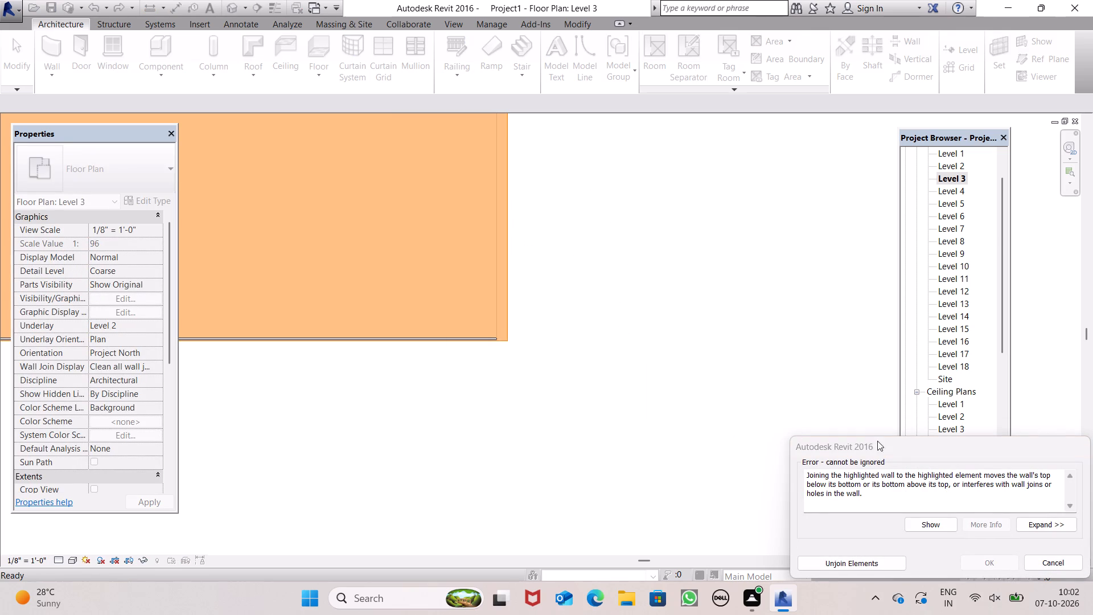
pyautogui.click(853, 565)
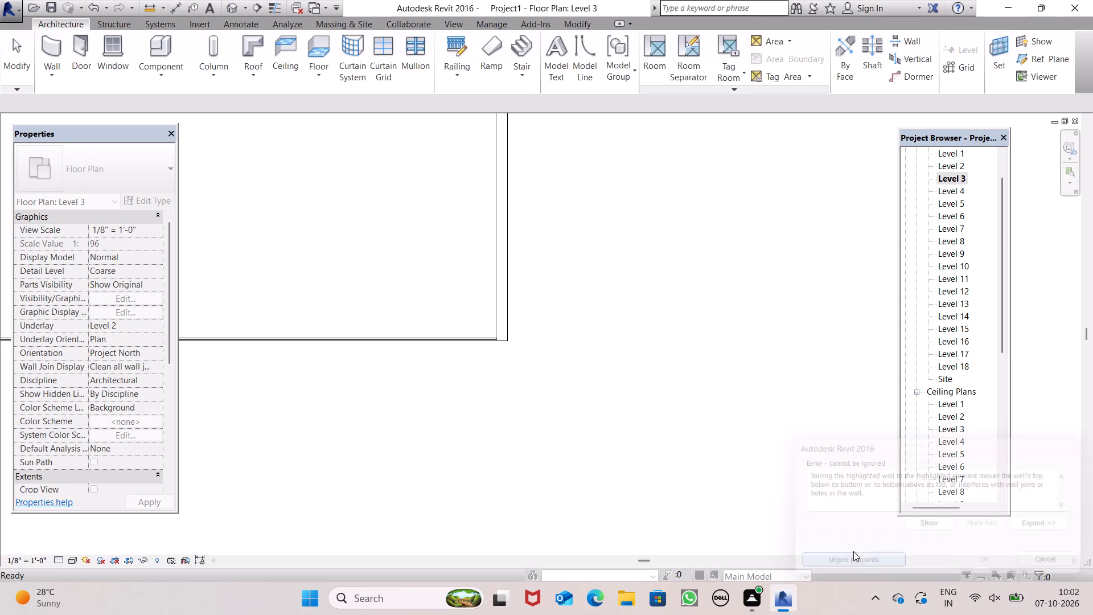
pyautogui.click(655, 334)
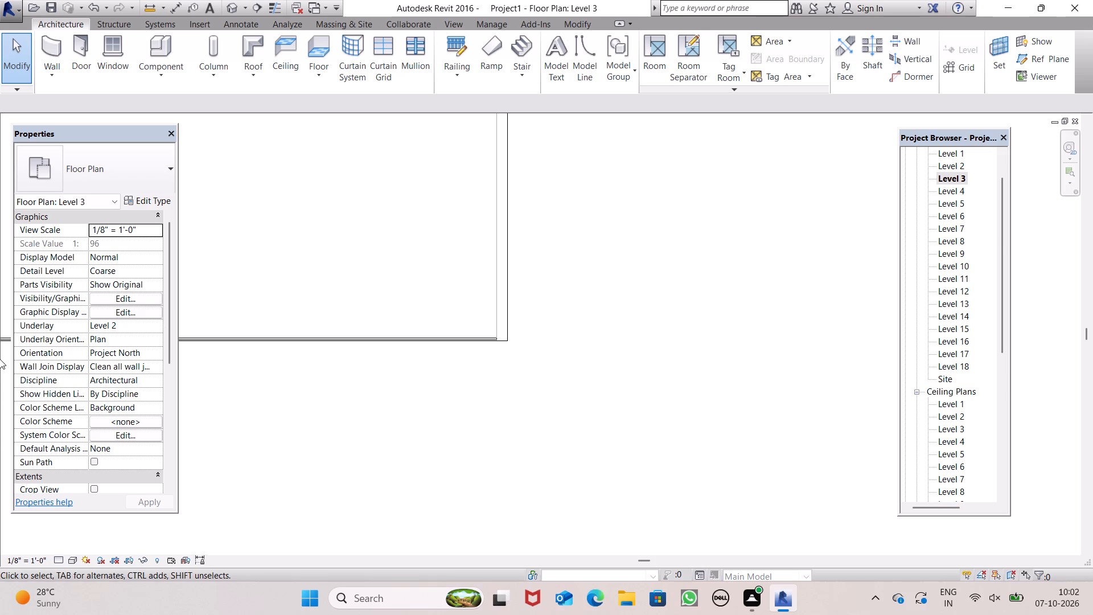
# Examine in the 3D view how the new Level 3 roof slab meets the walls, from the west and front sides.
pyautogui.scroll(-2, 539, 293)
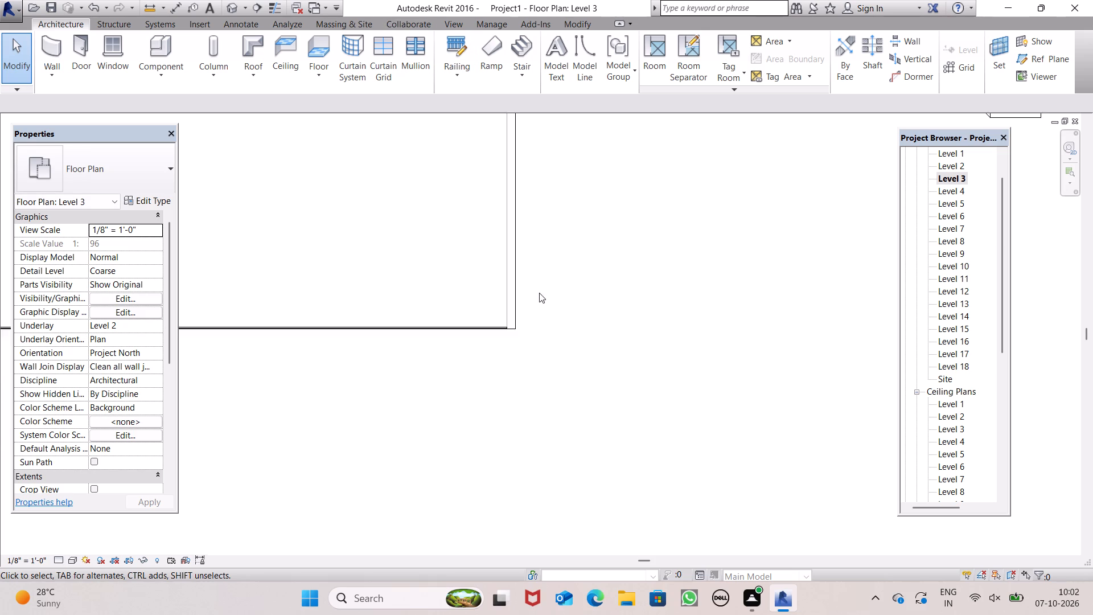
pyautogui.scroll(-2, 539, 293)
pyautogui.scroll(-5, 591, 408)
pyautogui.click(226, 12)
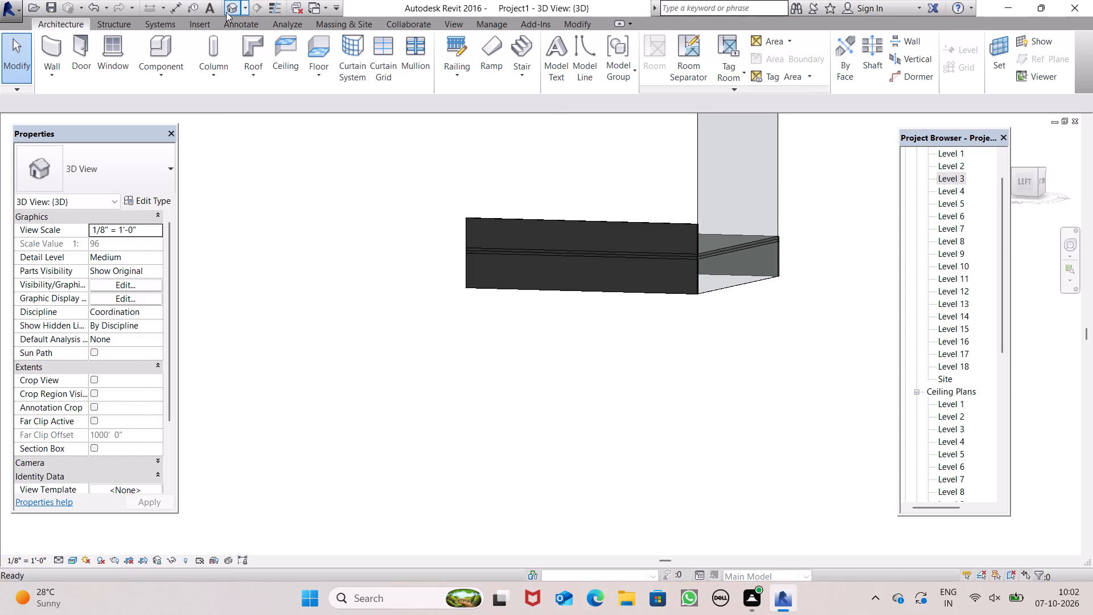
pyautogui.scroll(-2, 561, 247)
pyautogui.scroll(3, 621, 262)
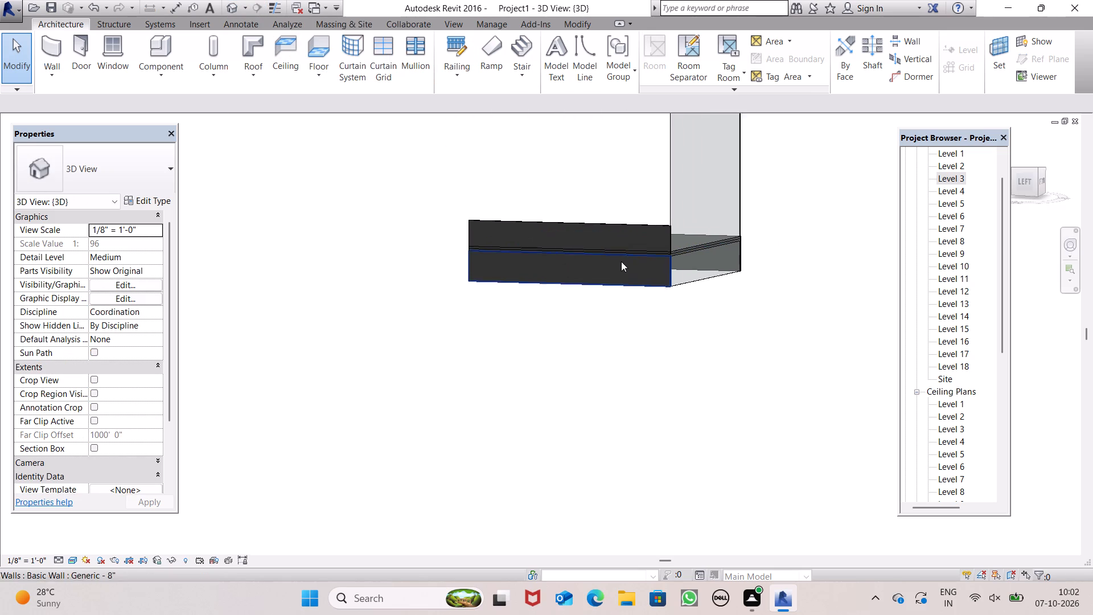
pyautogui.scroll(6, 621, 261)
pyautogui.scroll(-6, 480, 302)
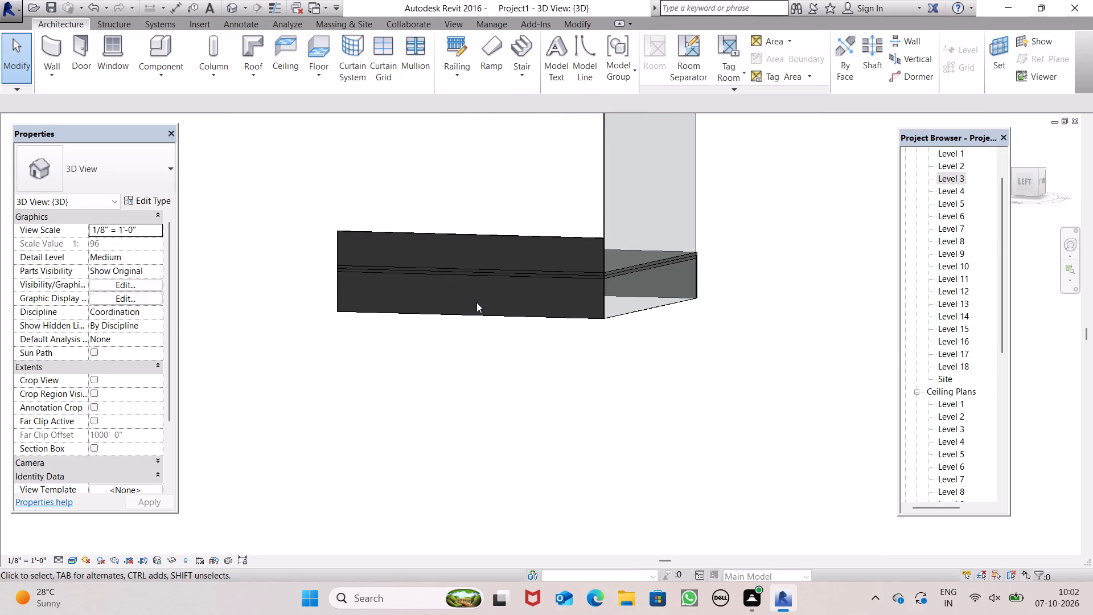
pyautogui.scroll(1, 615, 301)
pyautogui.scroll(2, 557, 108)
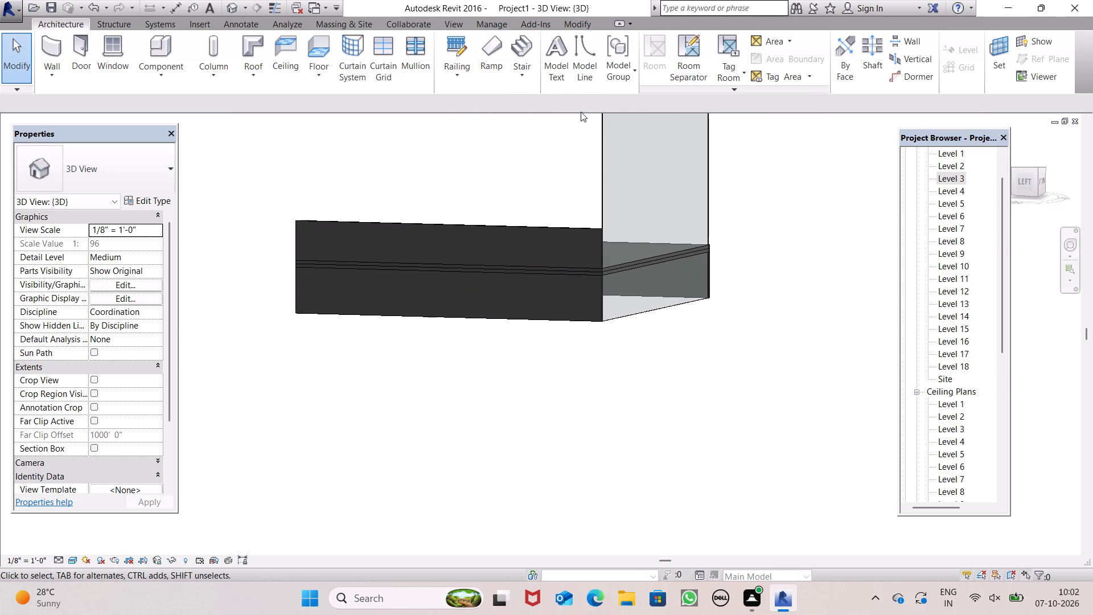
pyautogui.scroll(-1, 725, 362)
pyautogui.keyDown('shift'); pyautogui.moveTo(745, 368); pyautogui.dragTo(595, 481, button='middle'); pyautogui.keyUp('shift')
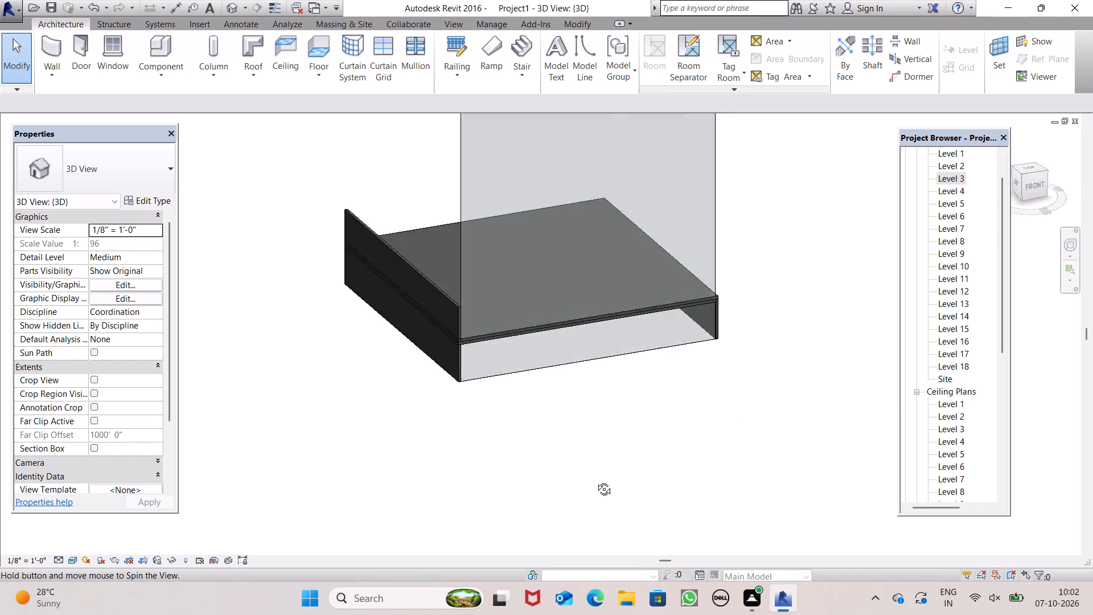
pyautogui.keyDown('shift'); pyautogui.moveTo(595, 481); pyautogui.dragTo(784, 332, button='middle'); pyautogui.keyUp('shift')
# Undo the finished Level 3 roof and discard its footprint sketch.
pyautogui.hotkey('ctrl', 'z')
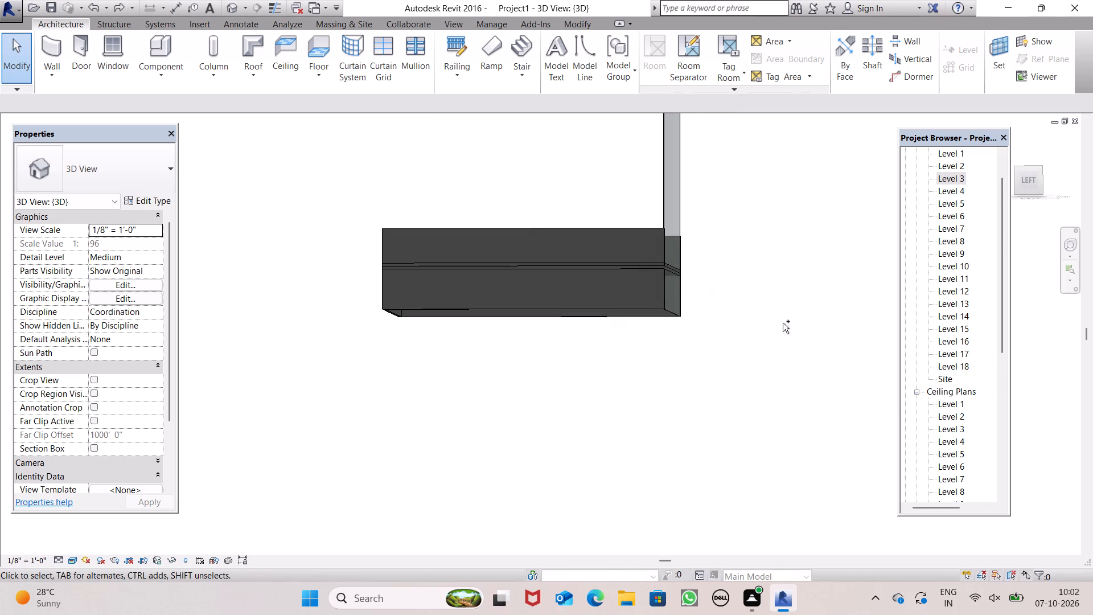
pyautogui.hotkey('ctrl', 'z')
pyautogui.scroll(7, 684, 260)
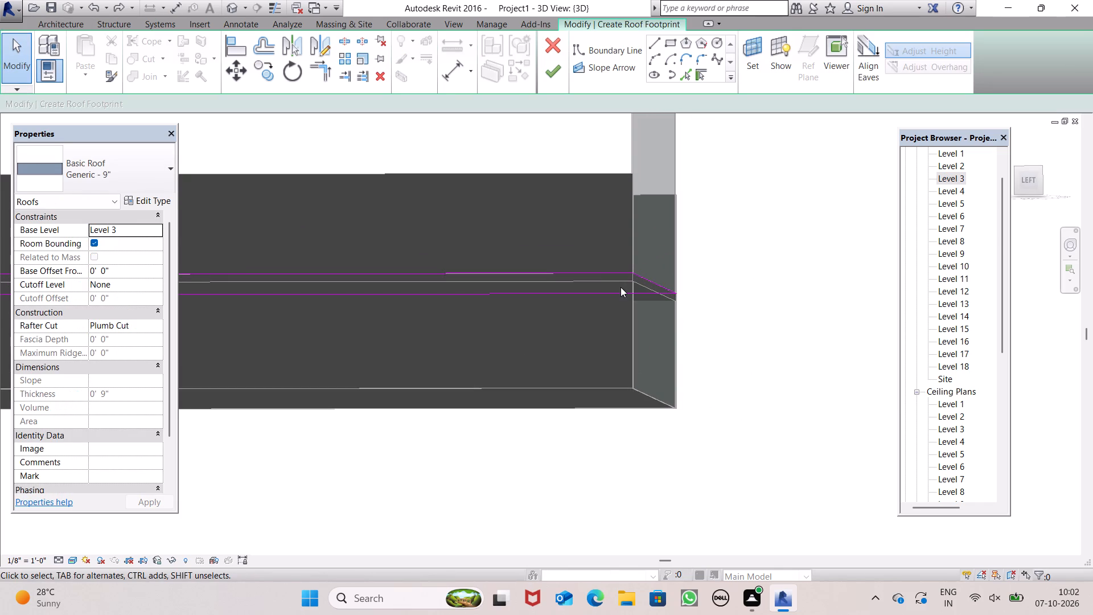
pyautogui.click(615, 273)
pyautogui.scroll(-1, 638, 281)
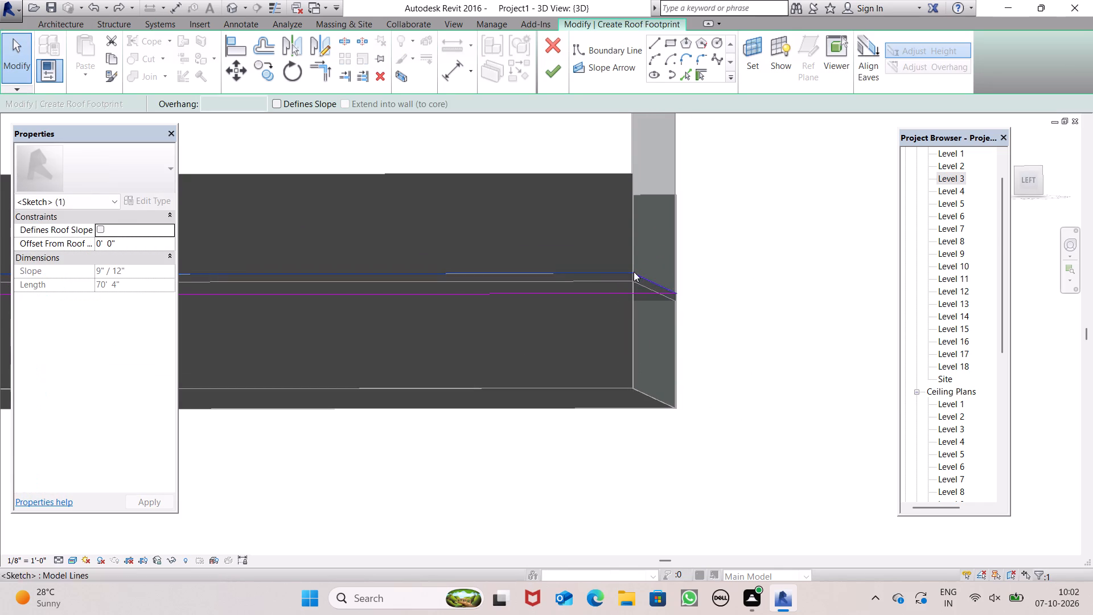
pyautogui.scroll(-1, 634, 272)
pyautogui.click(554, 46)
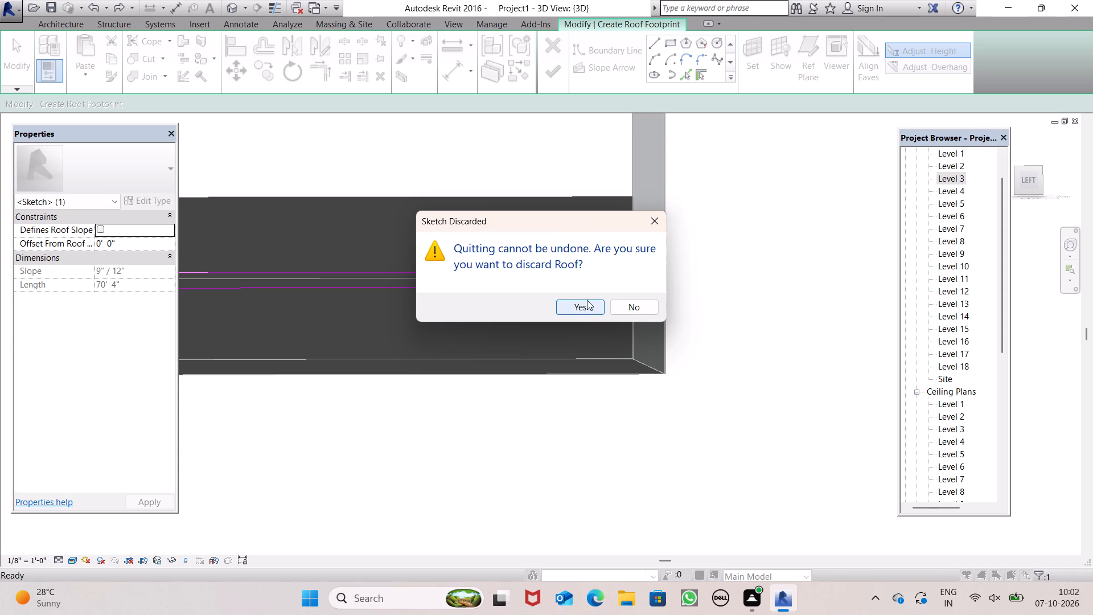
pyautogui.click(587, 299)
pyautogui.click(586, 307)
# Examine the remaining slab and storey walls in the 3D view and on the Level 3 floor plan.
pyautogui.scroll(-2, 764, 277)
pyautogui.scroll(-1, 846, 277)
pyautogui.keyDown('shift'); pyautogui.moveTo(844, 286); pyautogui.dragTo(715, 392, button='middle'); pyautogui.keyUp('shift')
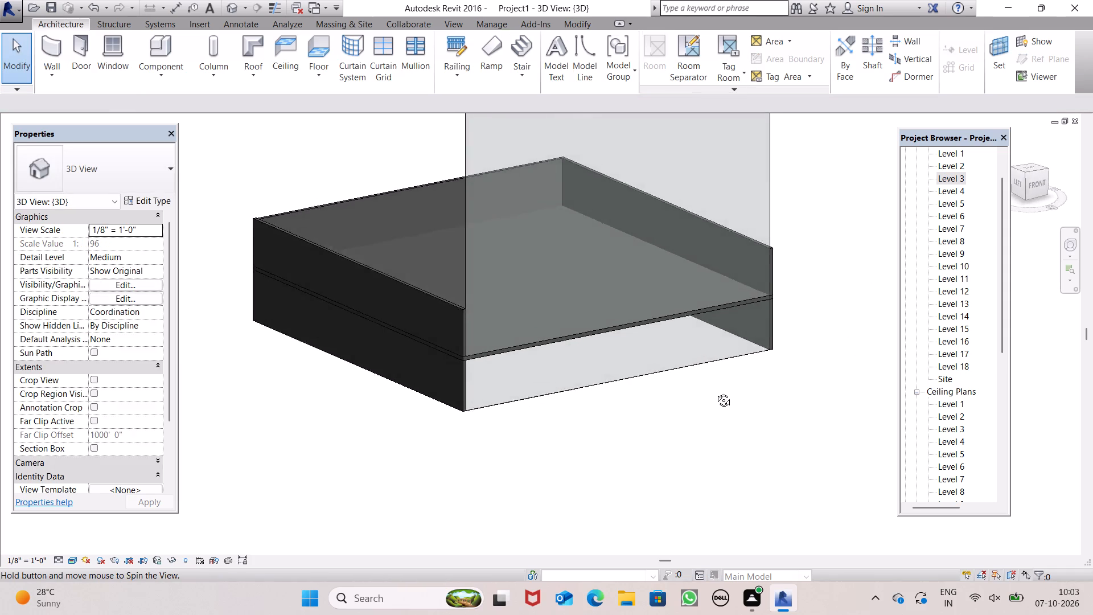
pyautogui.keyDown('shift'); pyautogui.moveTo(715, 392); pyautogui.dragTo(735, 341, button='middle'); pyautogui.keyUp('shift')
pyautogui.scroll(1, 786, 315)
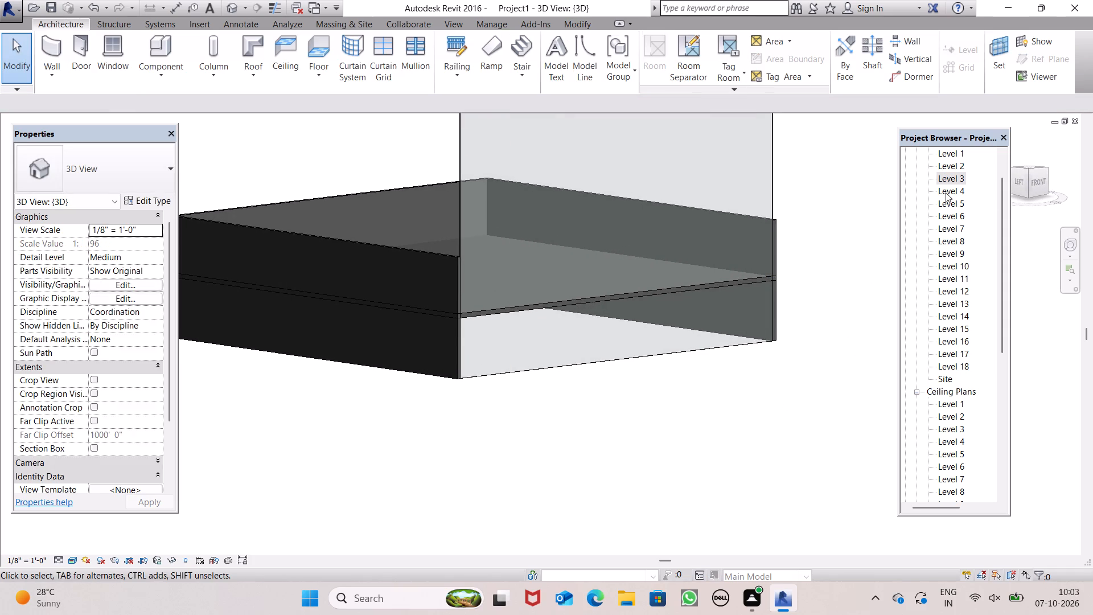
pyautogui.doubleClick(955, 180)
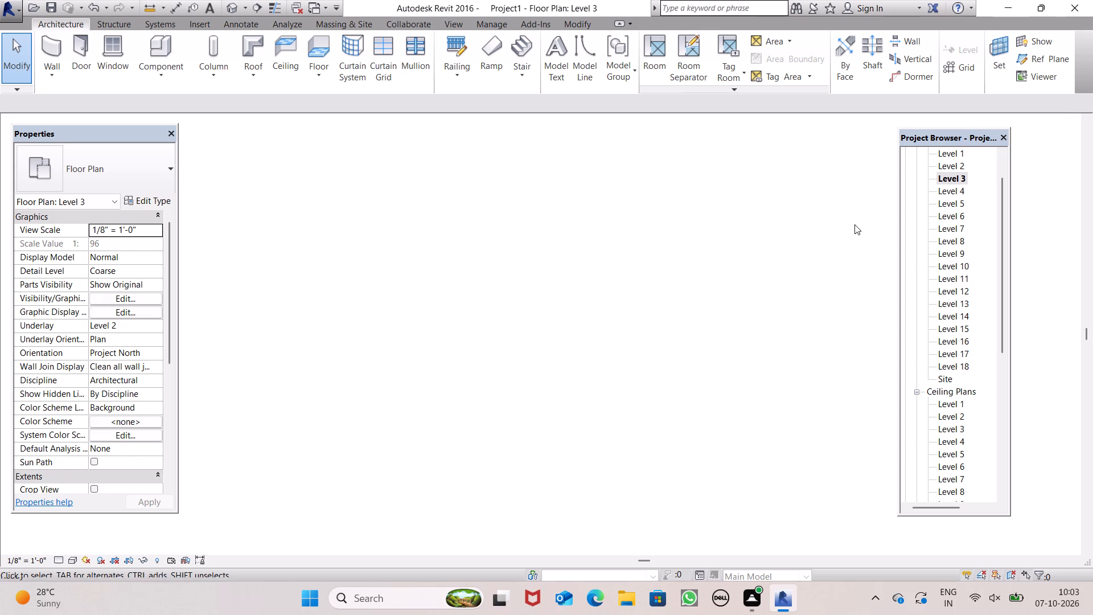
pyautogui.scroll(-4, 597, 296)
pyautogui.scroll(3, 703, 326)
pyautogui.scroll(1, 631, 276)
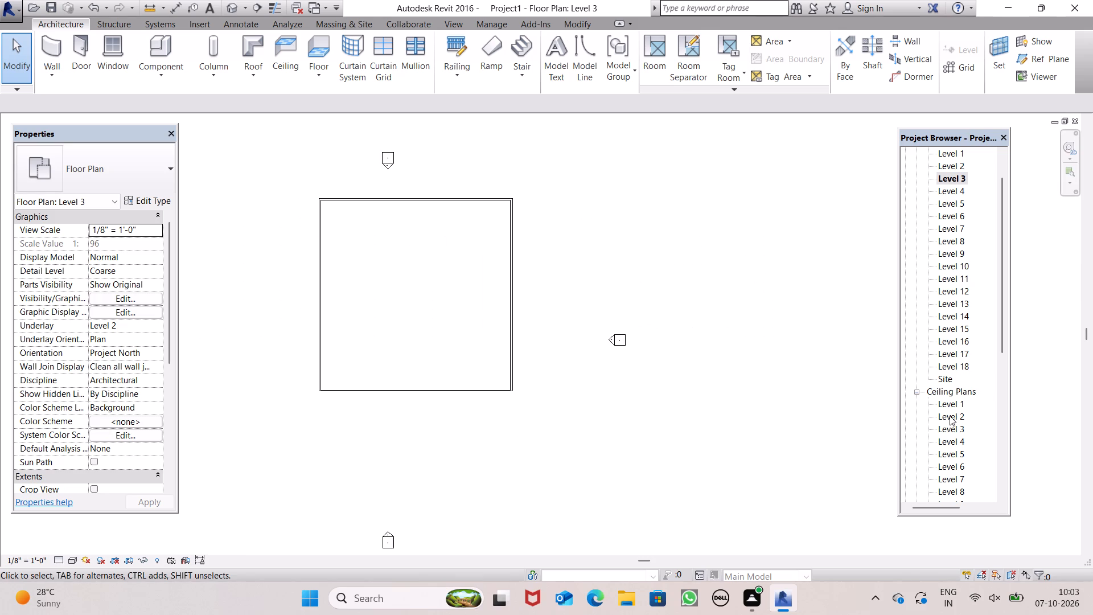
# In the East elevation, examine how the tops of the upper storey's walls line up with Level 4 and Level 5.
pyautogui.scroll(-14, 952, 419)
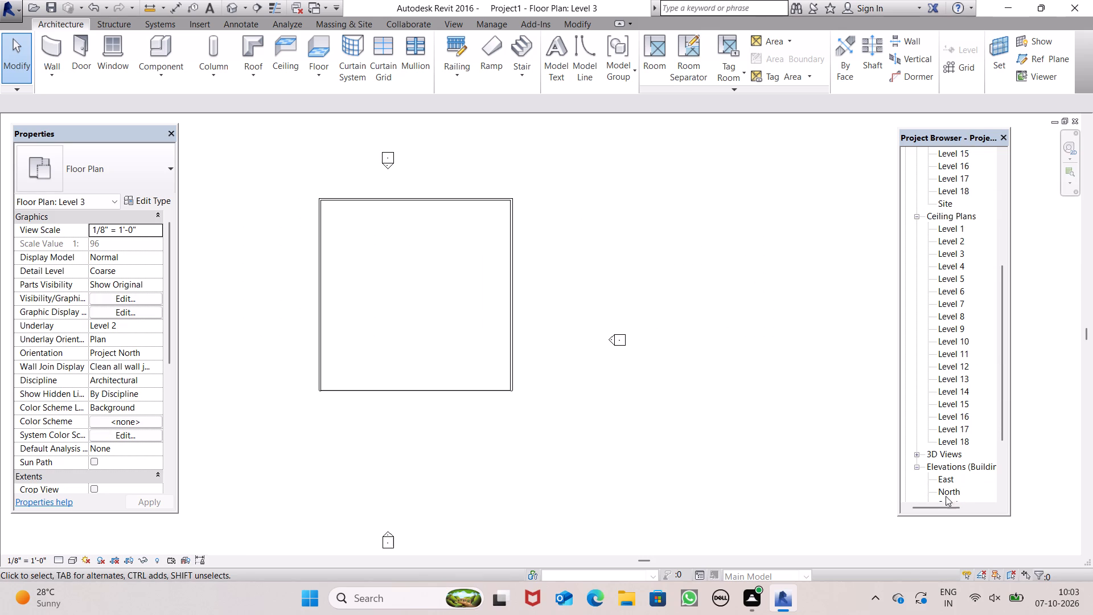
pyautogui.doubleClick(942, 484)
pyautogui.scroll(5, 546, 314)
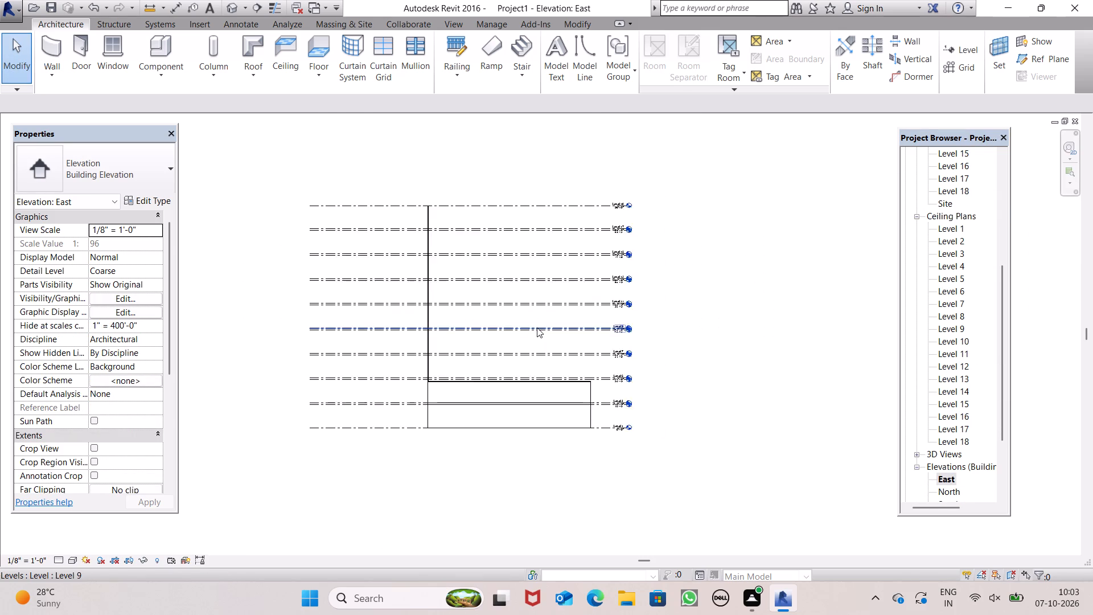
pyautogui.scroll(3, 537, 327)
pyautogui.scroll(2, 604, 474)
pyautogui.scroll(1, 369, 402)
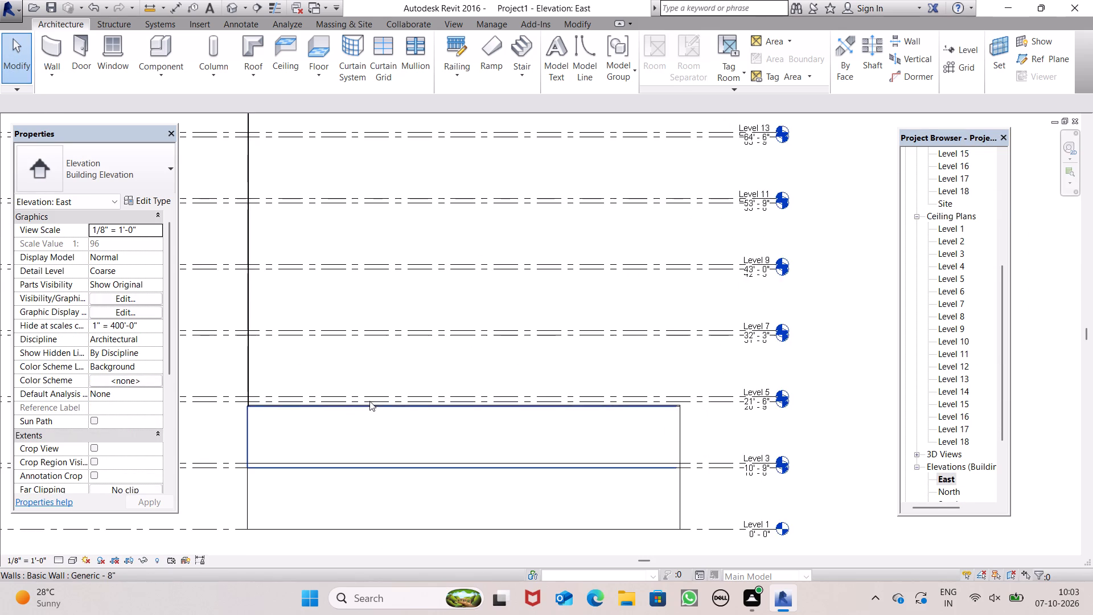
pyautogui.scroll(2, 372, 400)
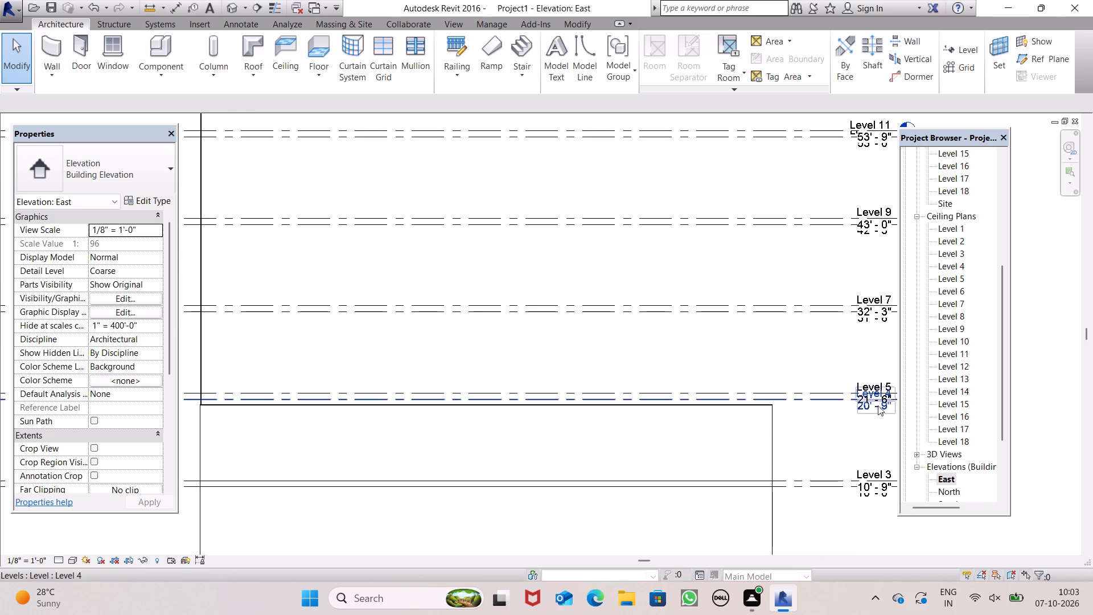
pyautogui.scroll(6, 885, 397)
pyautogui.scroll(-6, 828, 354)
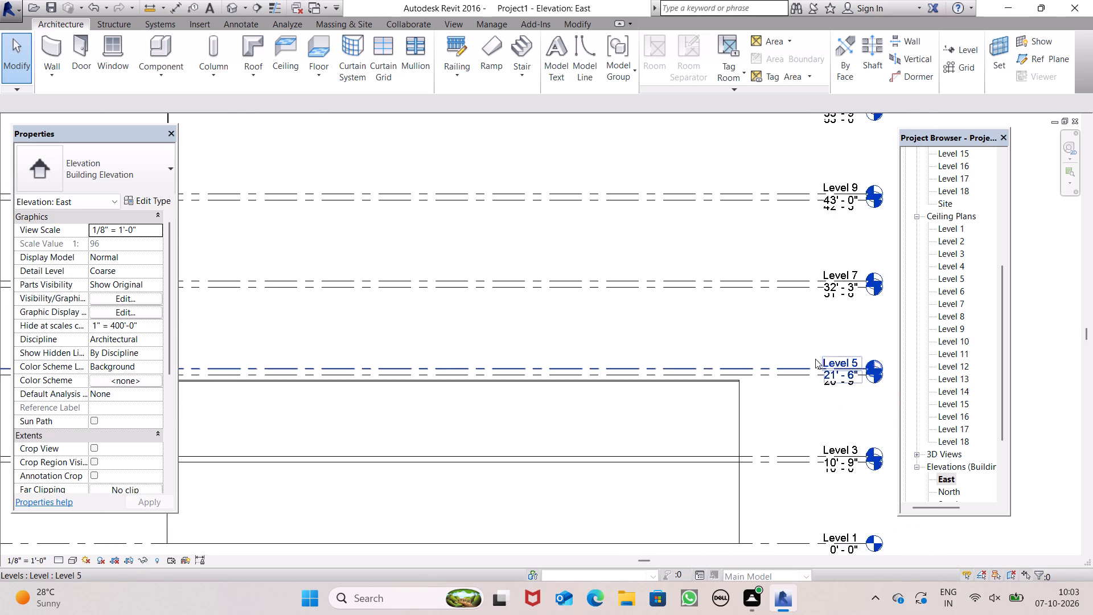
pyautogui.scroll(-7, 806, 352)
pyautogui.scroll(5, 689, 370)
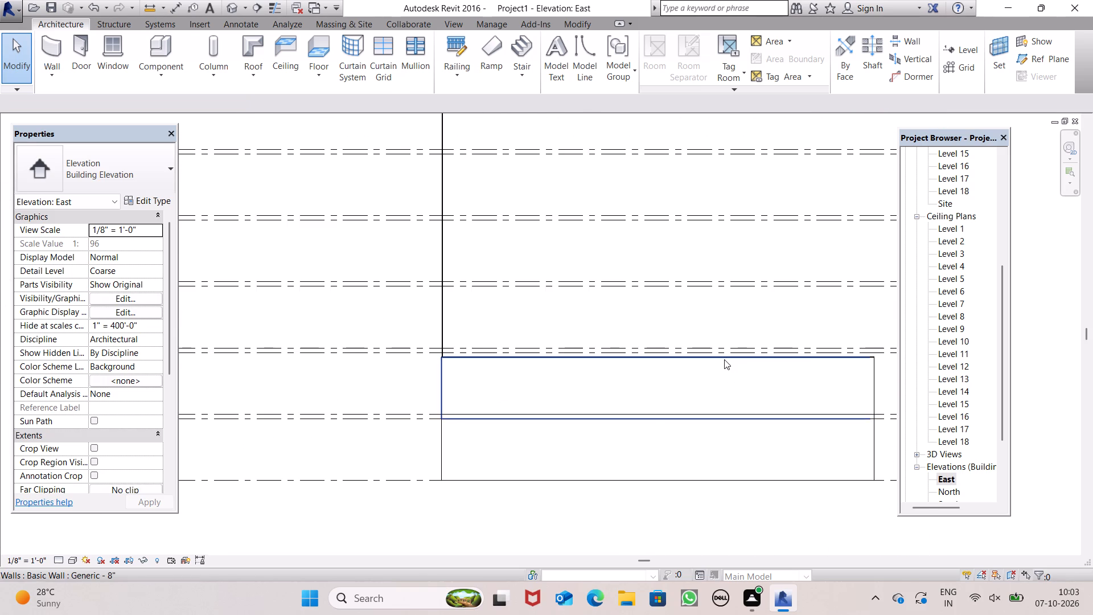
# In the East elevation, raise the top of the upper storey's wall to Level 4, giving it a height of 10' 9".
pyautogui.click(724, 359)
pyautogui.scroll(8, 729, 355)
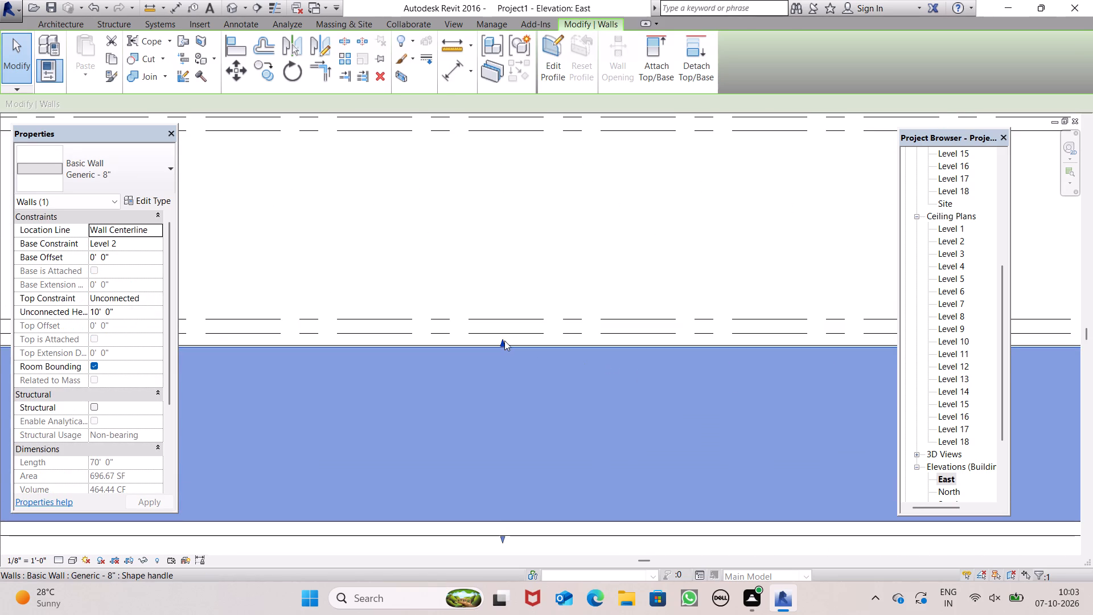
pyautogui.scroll(-5, 511, 334)
pyautogui.scroll(4, 491, 340)
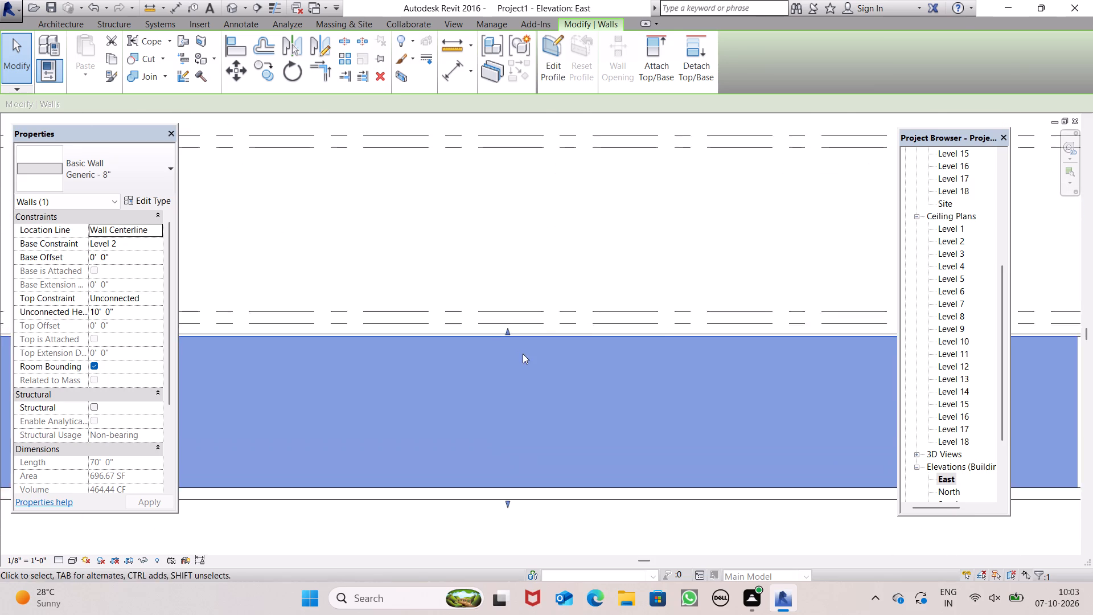
pyautogui.scroll(1, 523, 354)
pyautogui.moveTo(505, 326); pyautogui.dragTo(505, 321)
pyautogui.click(505, 319)
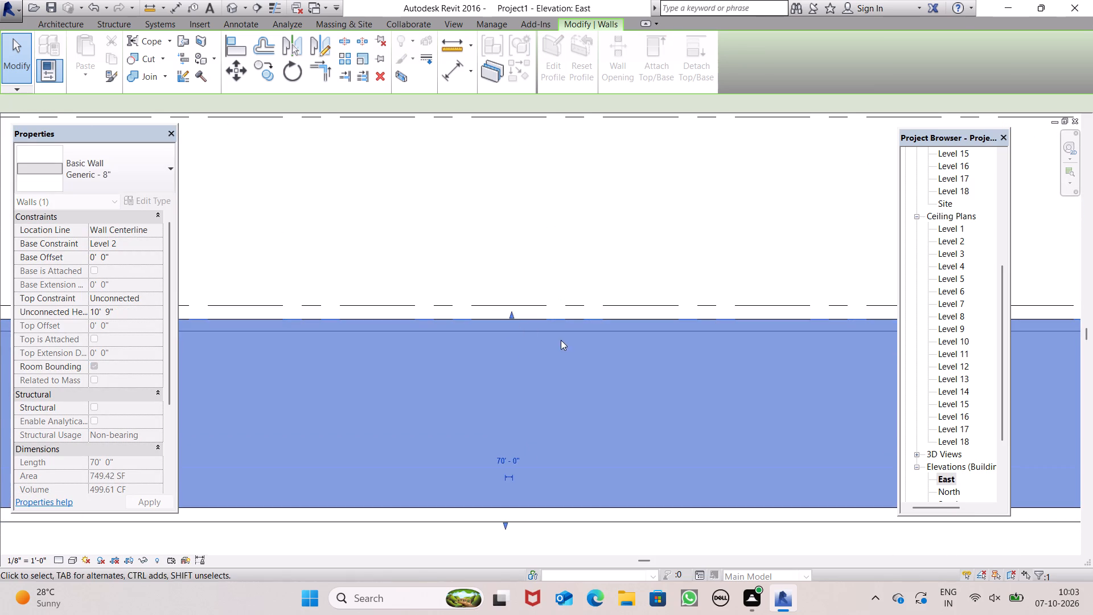
pyautogui.scroll(-6, 565, 346)
pyautogui.scroll(-2, 631, 322)
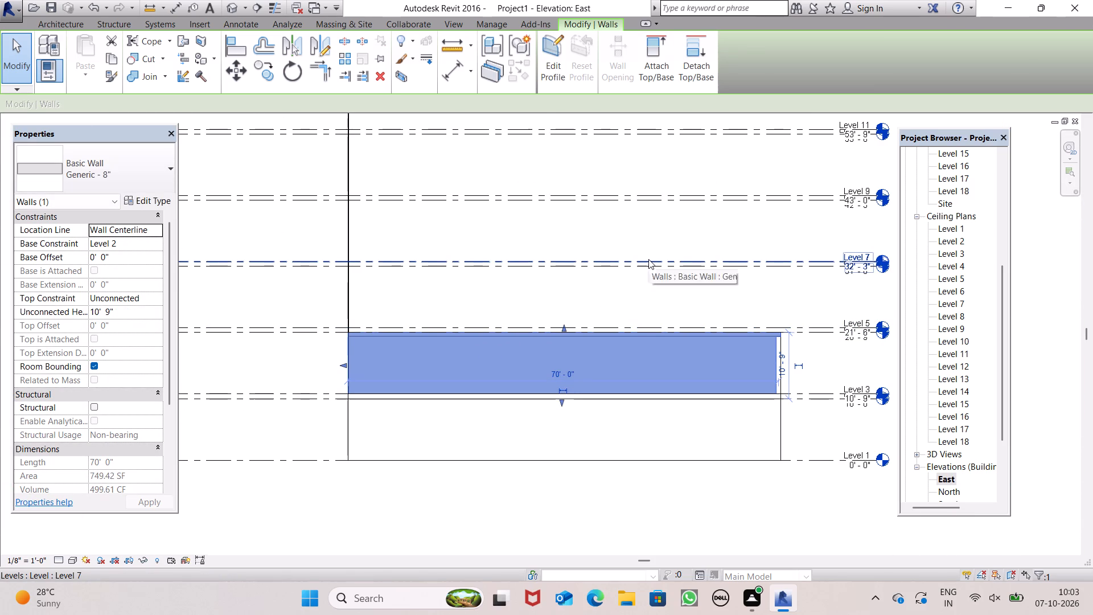
pyautogui.scroll(-6, 502, 285)
pyautogui.scroll(-1, 475, 403)
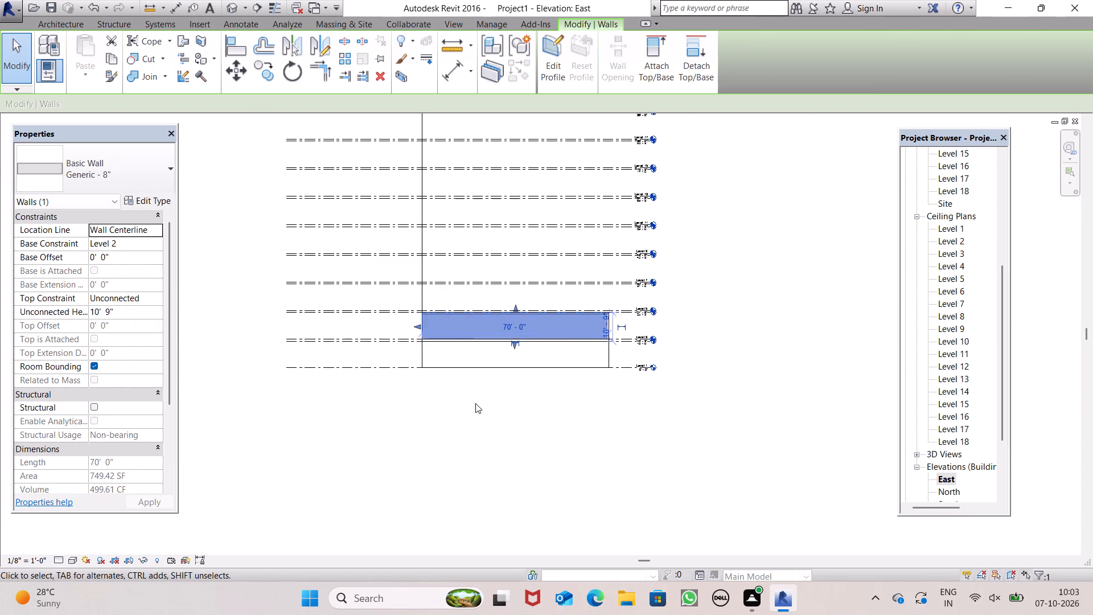
pyautogui.click(679, 345)
# In the North elevation, raise the top of the upper storey's wall to Level 4, giving it a height of 10' 9".
pyautogui.scroll(6, 540, 325)
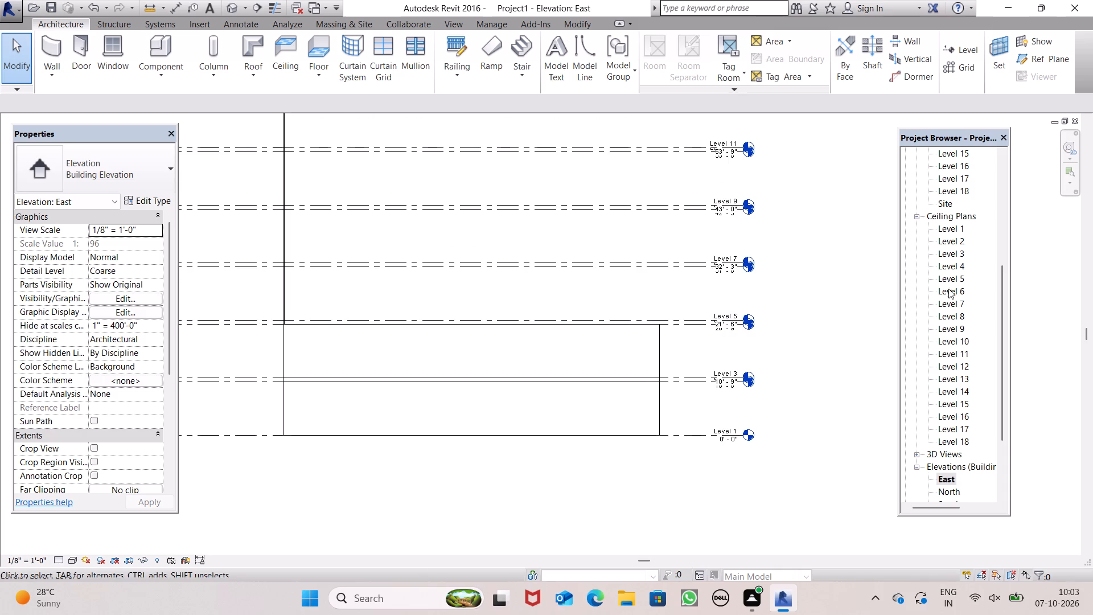
pyautogui.scroll(-7, 944, 277)
pyautogui.click(943, 409)
pyautogui.click(944, 403)
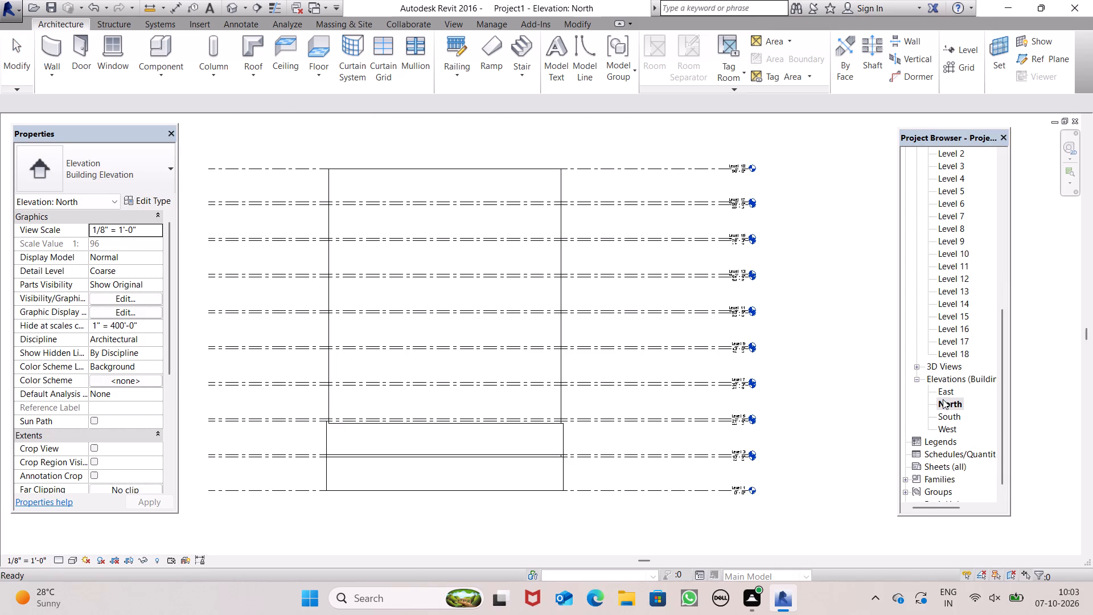
pyautogui.scroll(-1, 373, 404)
pyautogui.scroll(5, 372, 404)
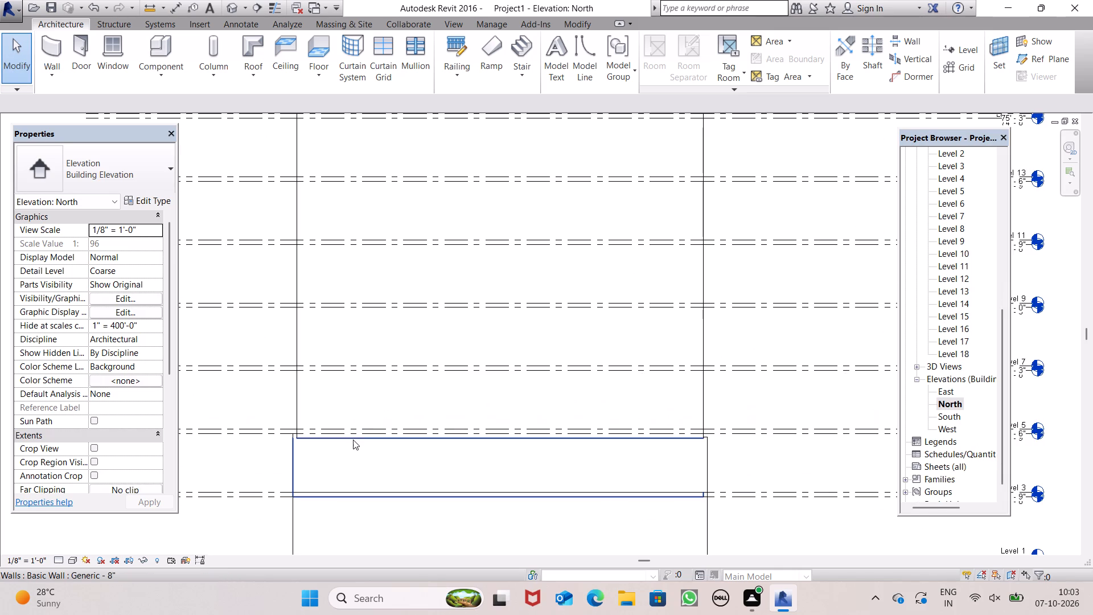
pyautogui.click(352, 440)
pyautogui.scroll(4, 364, 435)
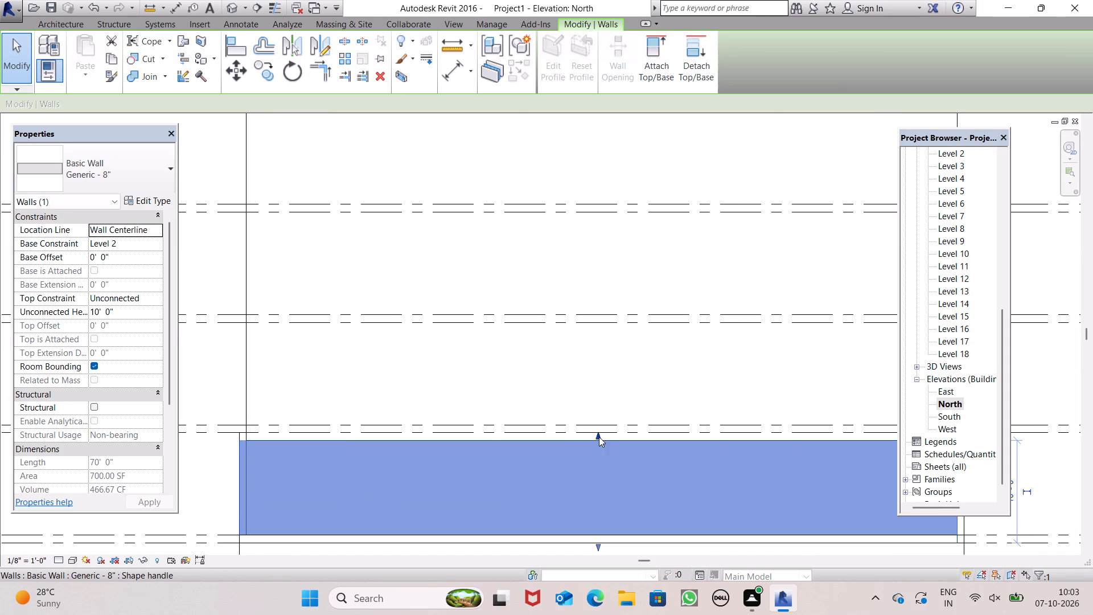
pyautogui.click(602, 433)
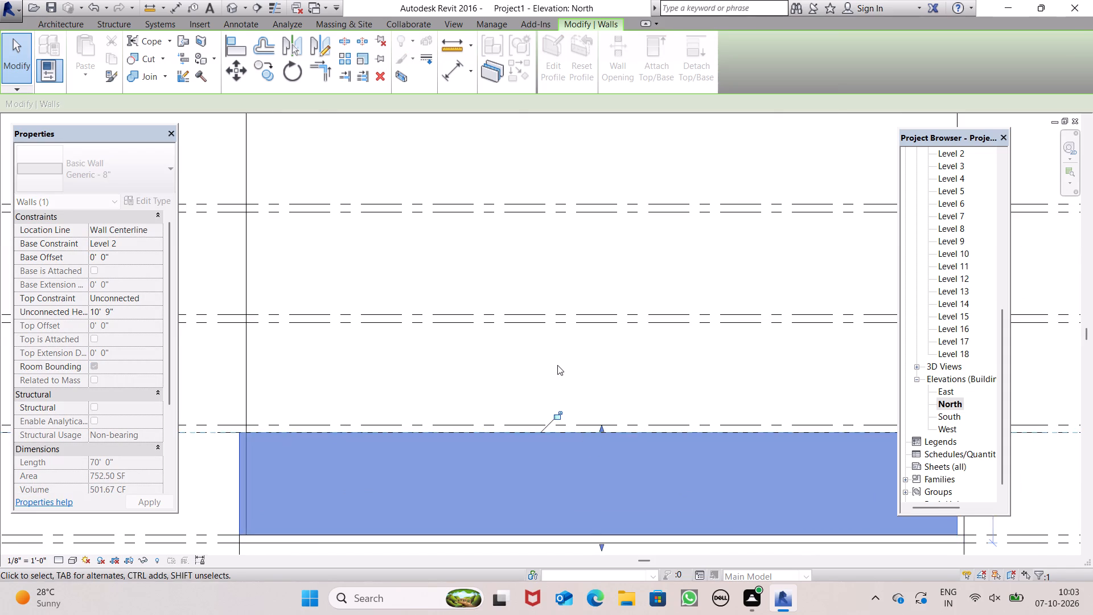
pyautogui.scroll(-7, 557, 364)
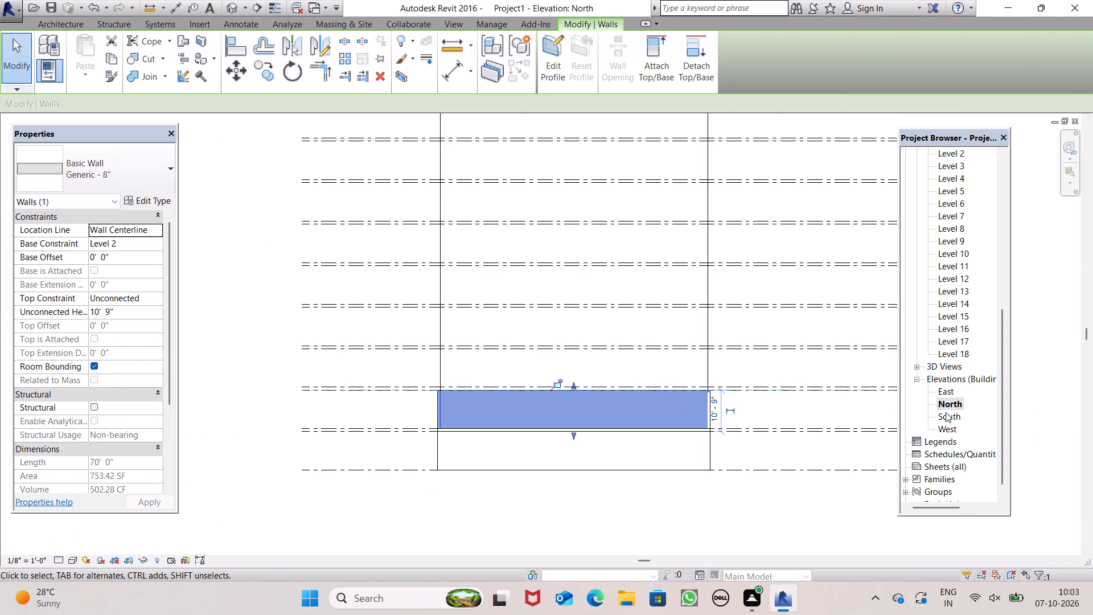
# In the South elevation, raise the top of the upper storey's west wall to Level 4, giving it a height of 10' 0".
pyautogui.doubleClick(946, 417)
pyautogui.scroll(2, 589, 423)
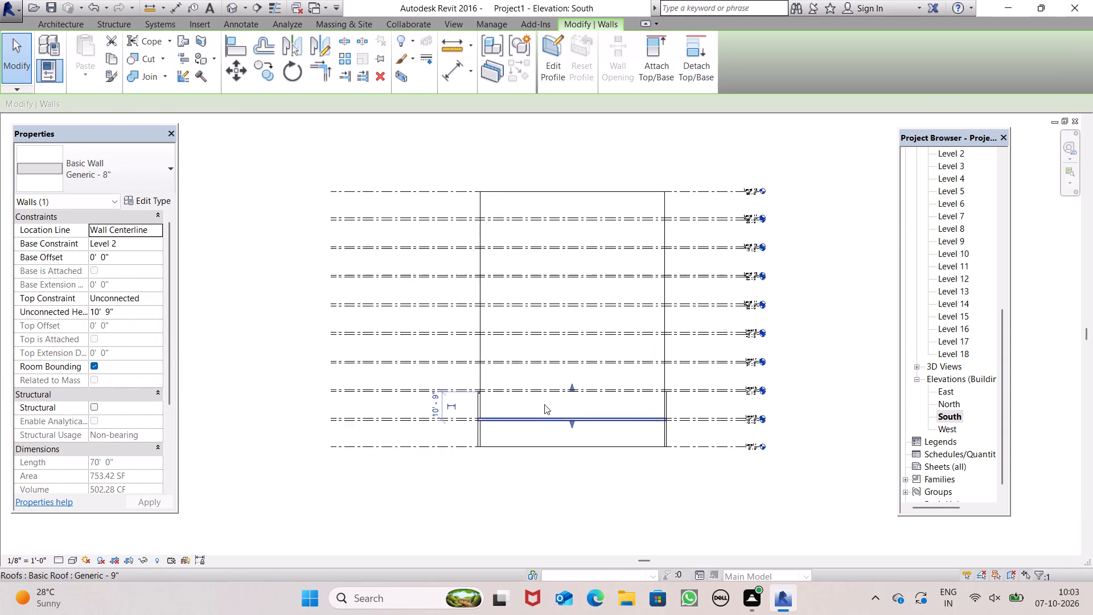
pyautogui.scroll(5, 544, 404)
pyautogui.scroll(3, 593, 383)
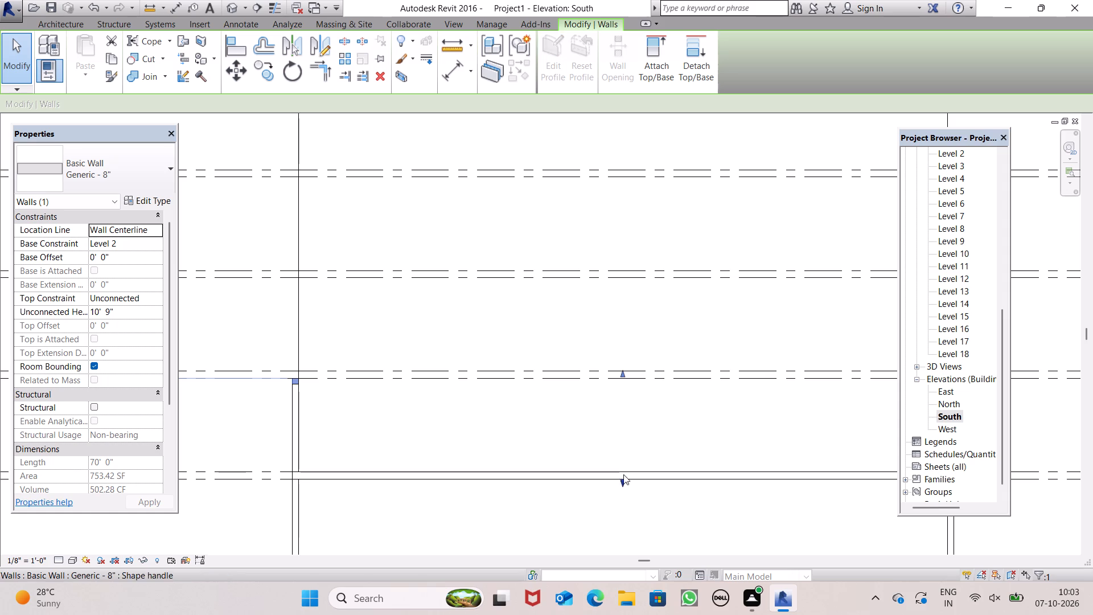
pyautogui.click(622, 471)
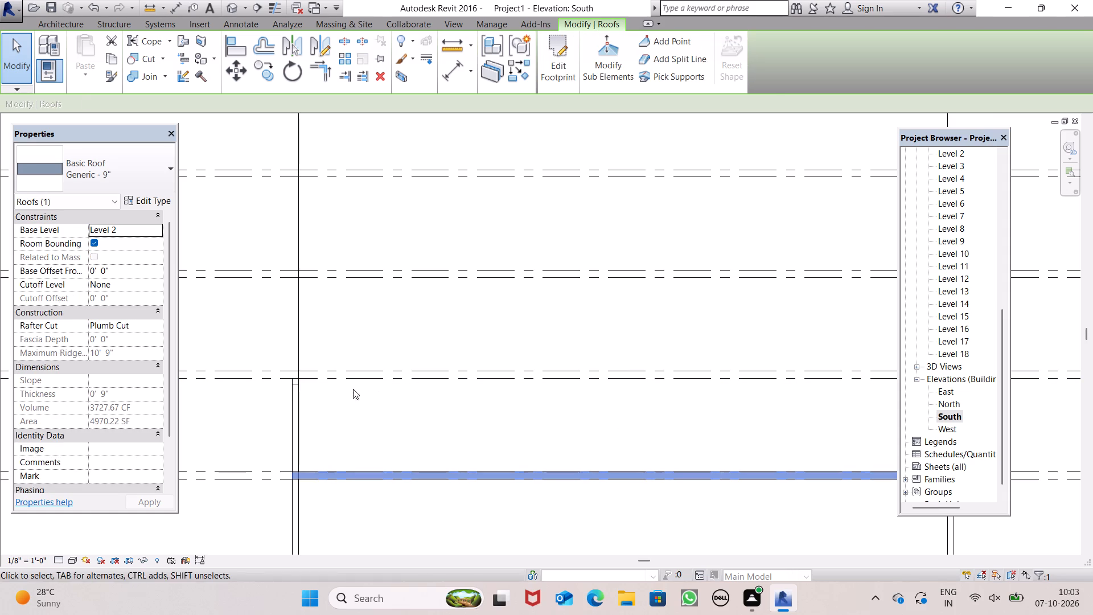
pyautogui.click(290, 406)
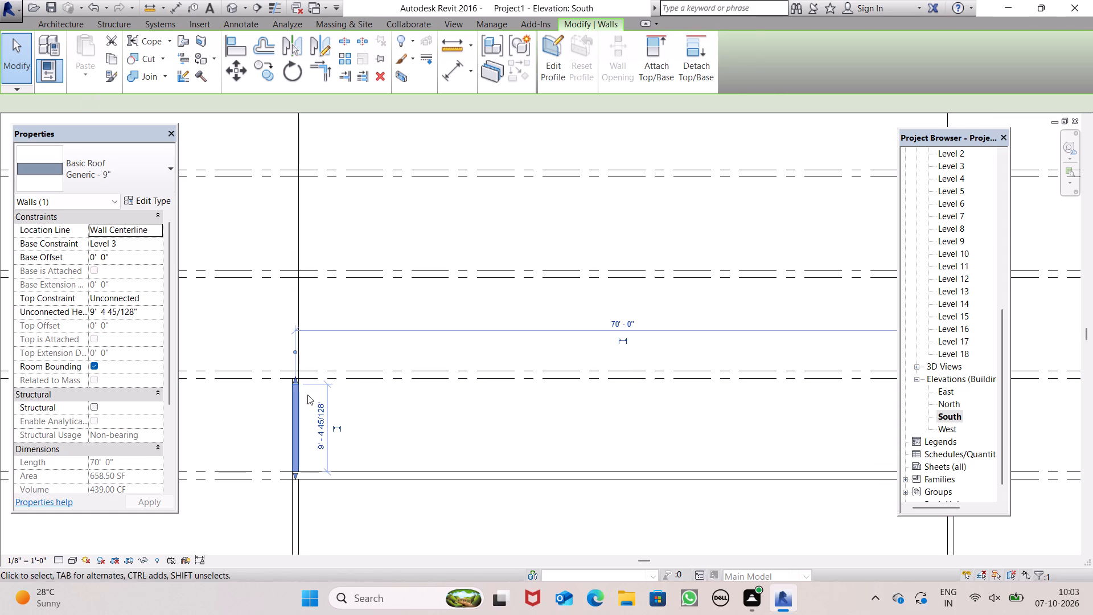
pyautogui.scroll(6, 293, 367)
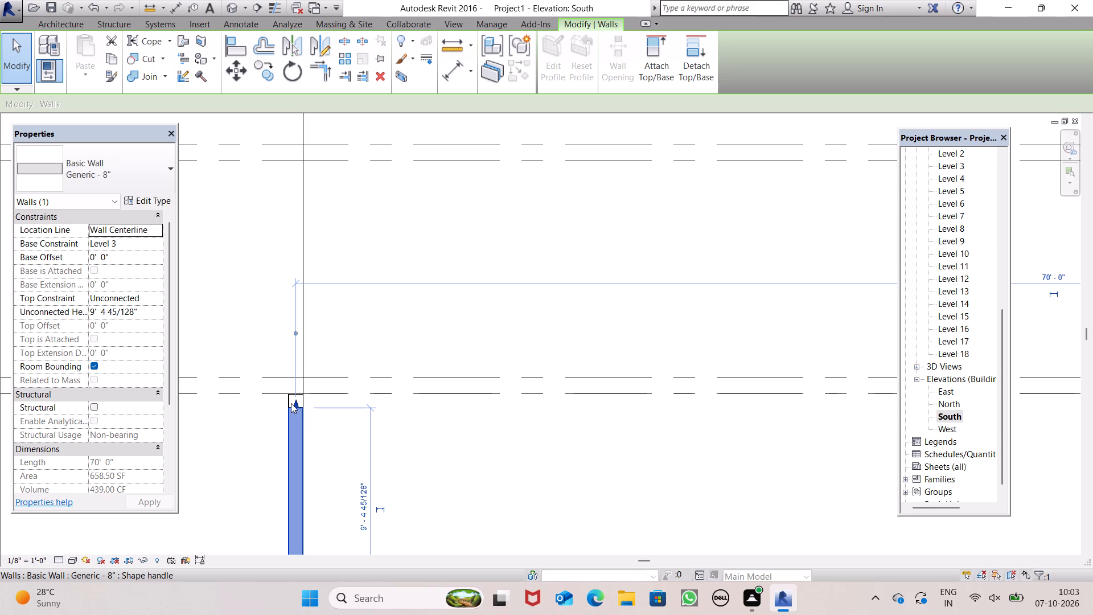
pyautogui.click(297, 401)
pyautogui.scroll(-5, 353, 374)
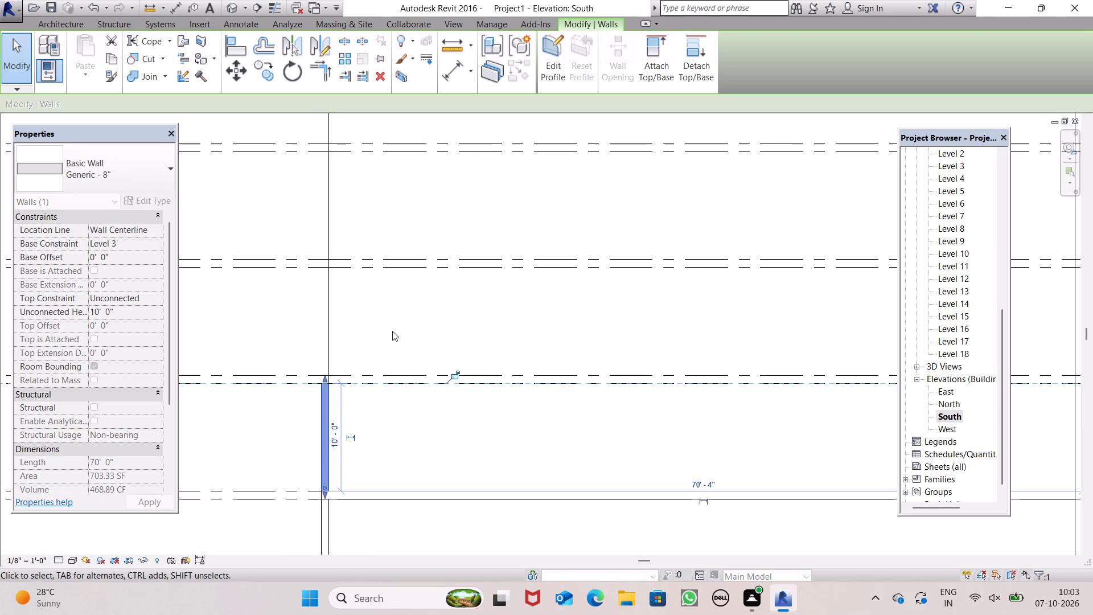
pyautogui.scroll(-12, 393, 330)
pyautogui.scroll(2, 443, 350)
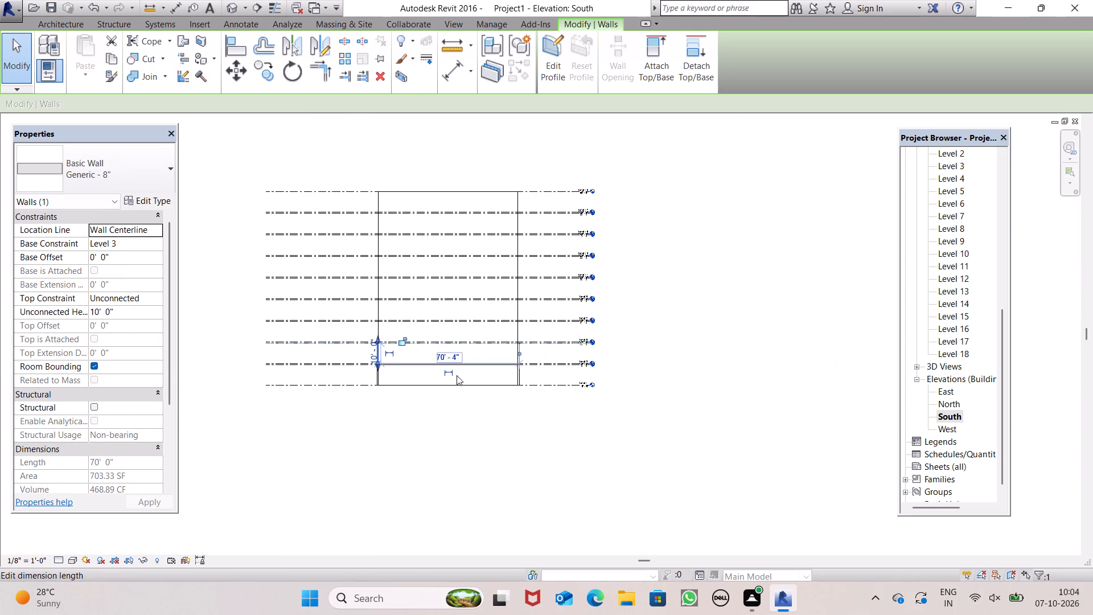
# Check the upper storey's wall tops against Level 4 in the South and West elevations.
pyautogui.scroll(5, 457, 375)
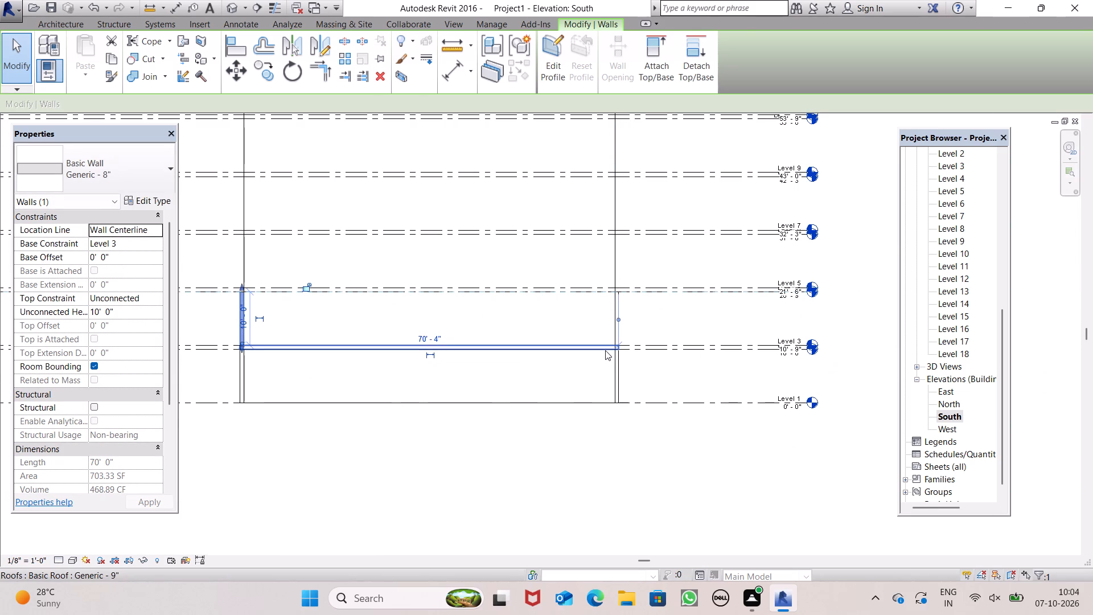
pyautogui.click(605, 349)
pyautogui.click(652, 510)
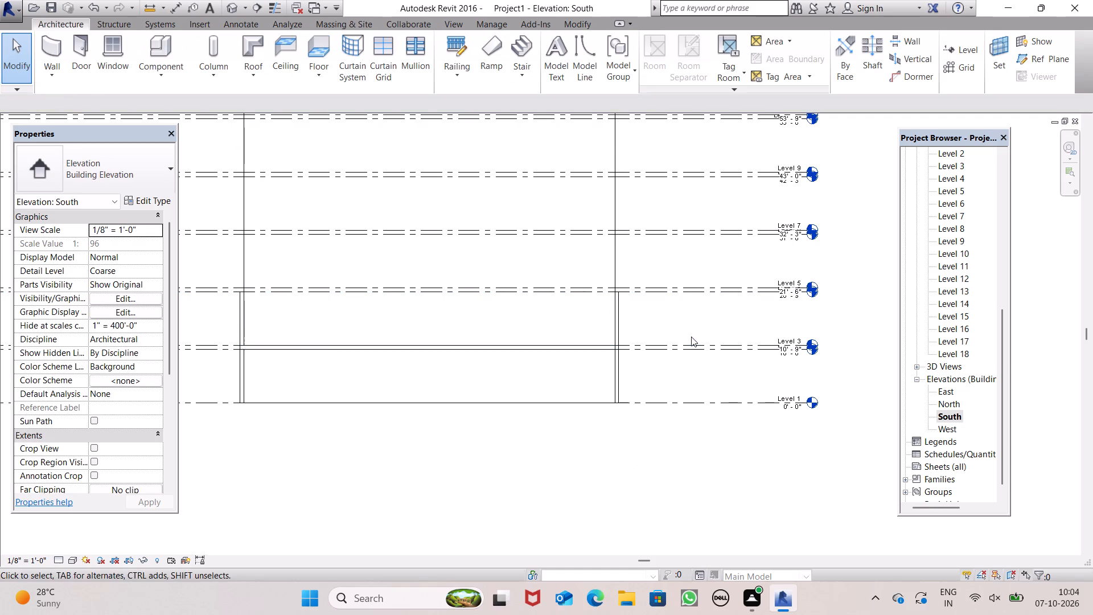
pyautogui.click(621, 308)
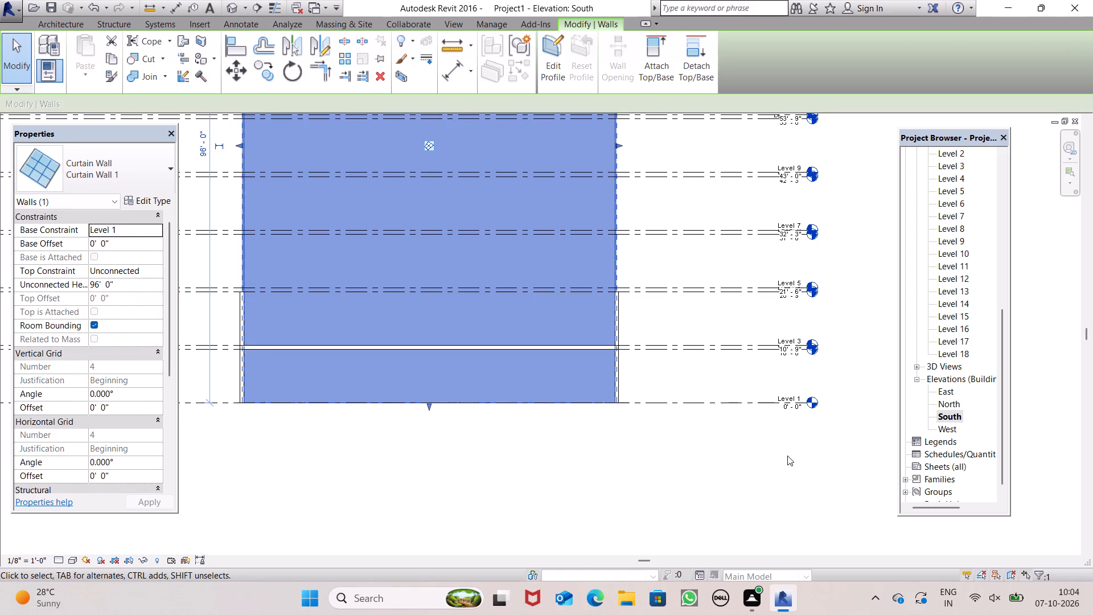
pyautogui.scroll(-3, 787, 452)
pyautogui.click(767, 479)
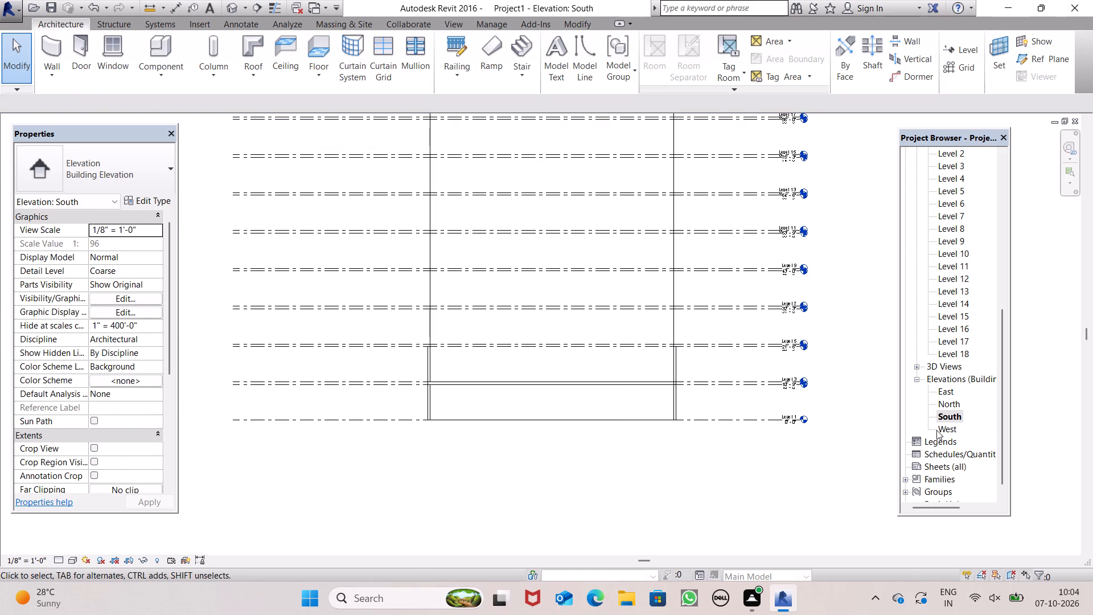
pyautogui.doubleClick(939, 428)
pyautogui.scroll(-1, 656, 404)
pyautogui.scroll(4, 478, 453)
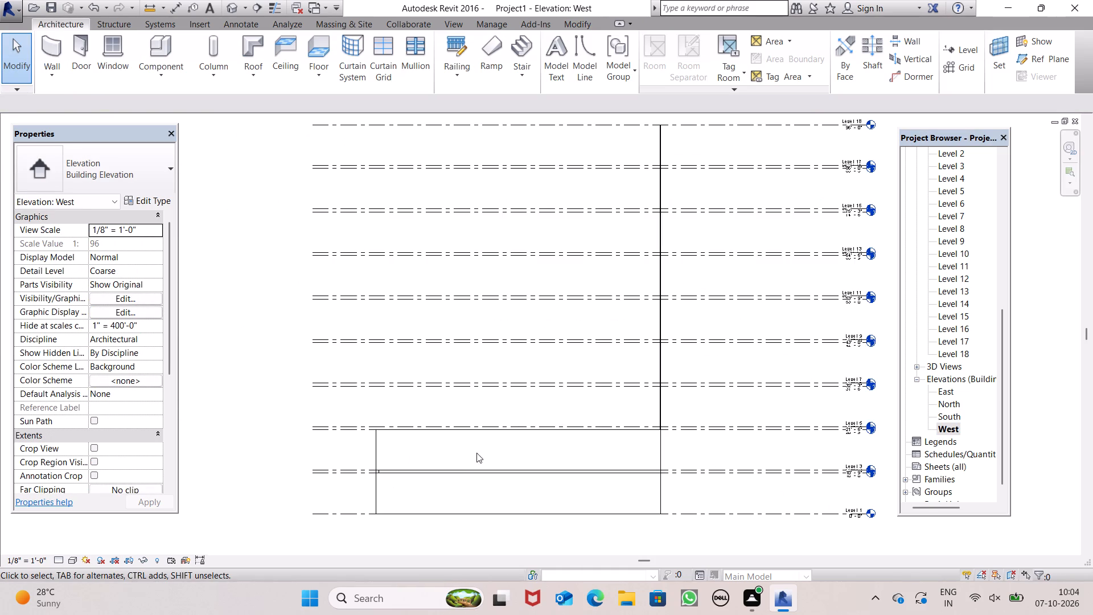
pyautogui.click(476, 431)
pyautogui.scroll(7, 470, 430)
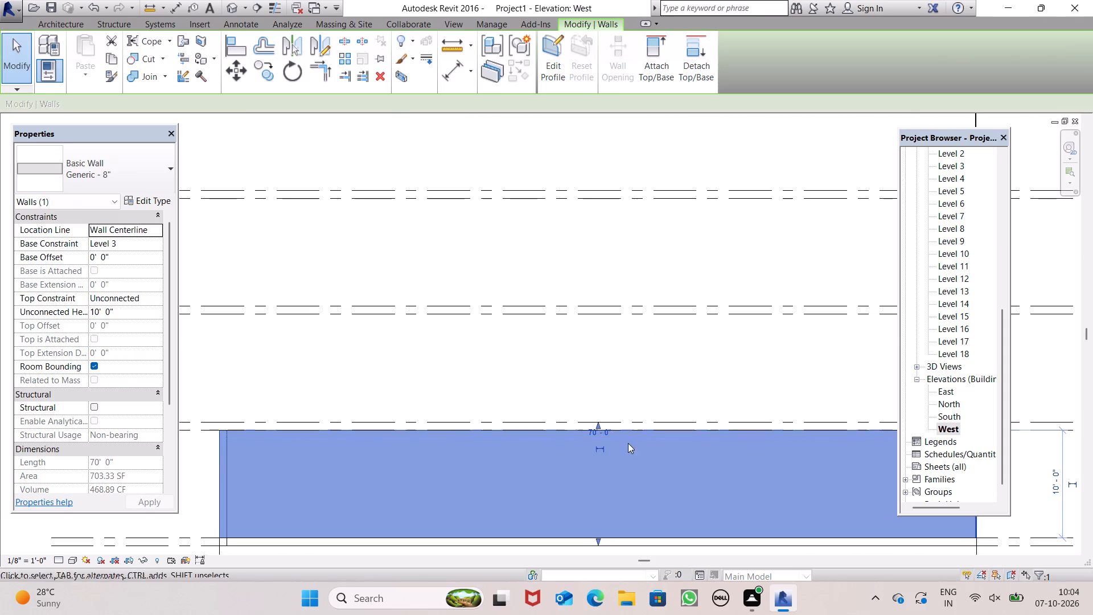
pyautogui.scroll(-8, 660, 397)
pyautogui.click(730, 492)
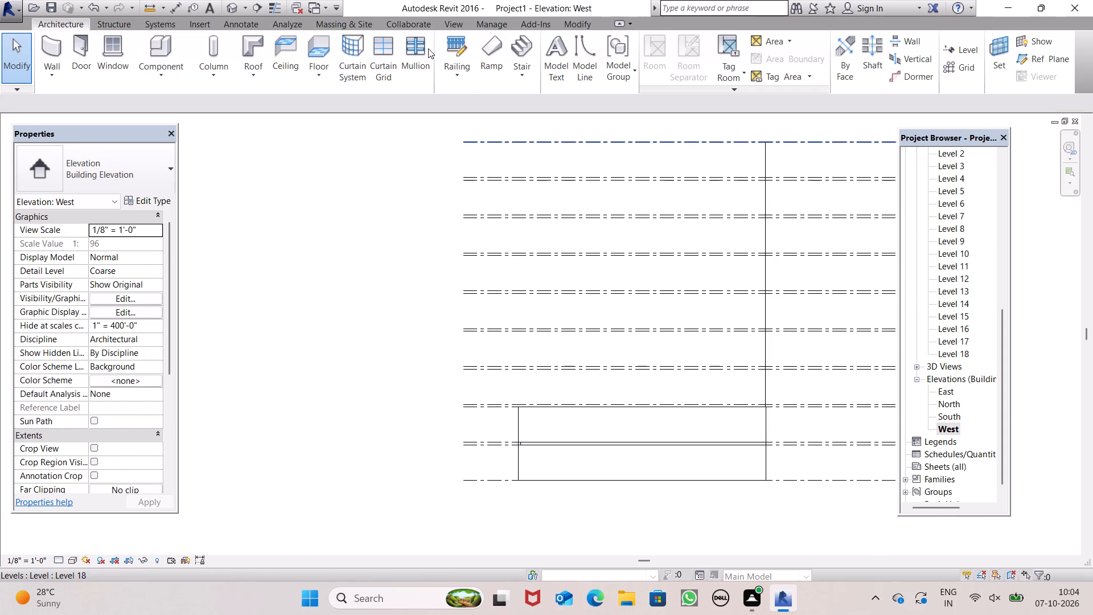
# Examine the storey walls, the slab and the tall curtain wall in the 3D view from the front and both sides.
pyautogui.click(232, 7)
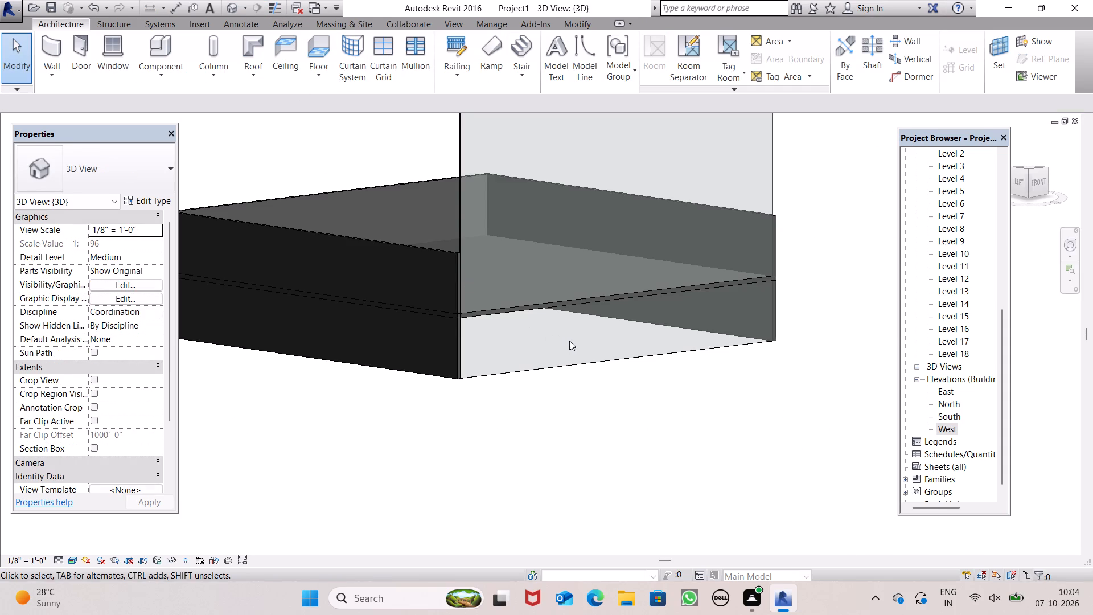
pyautogui.scroll(-2, 569, 341)
pyautogui.moveTo(584, 379); pyautogui.dragTo(700, 315, button='middle')
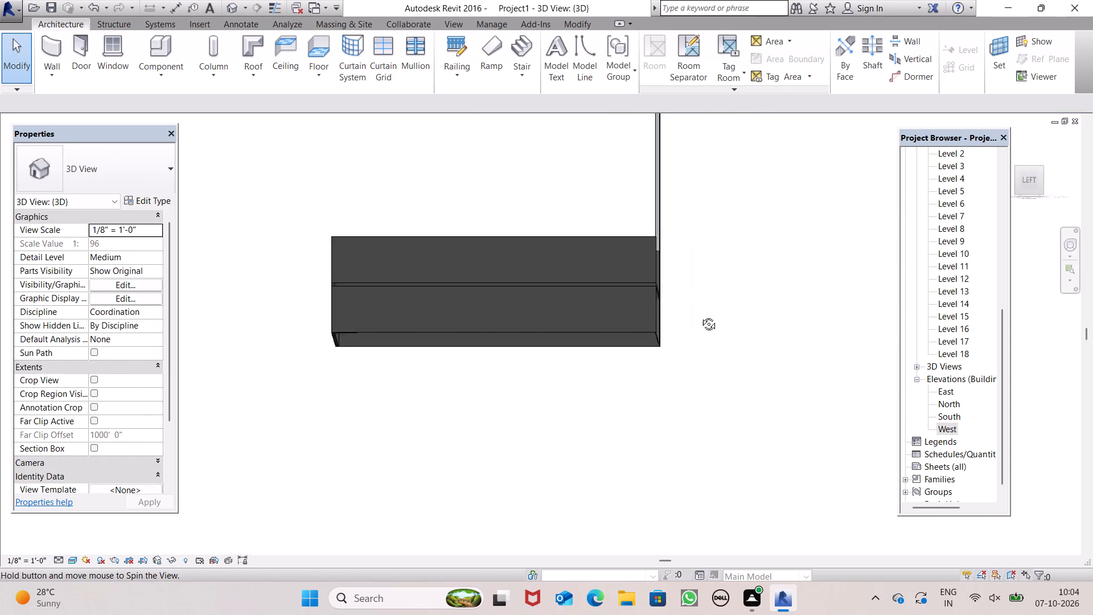
pyautogui.moveTo(700, 315); pyautogui.dragTo(342, 345, button='middle')
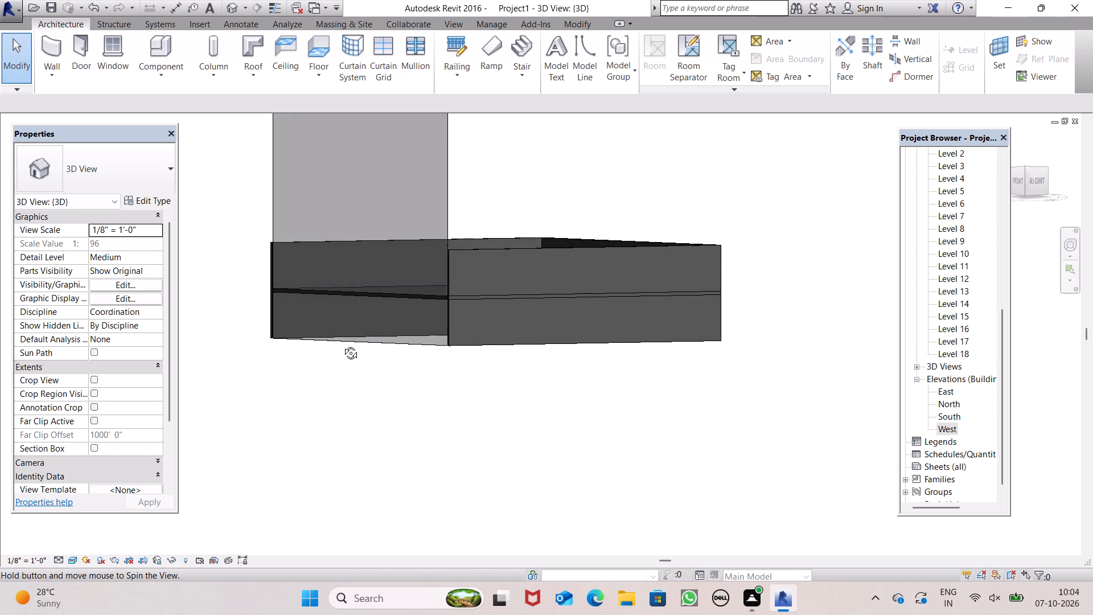
pyautogui.moveTo(342, 345); pyautogui.dragTo(593, 360, button='middle')
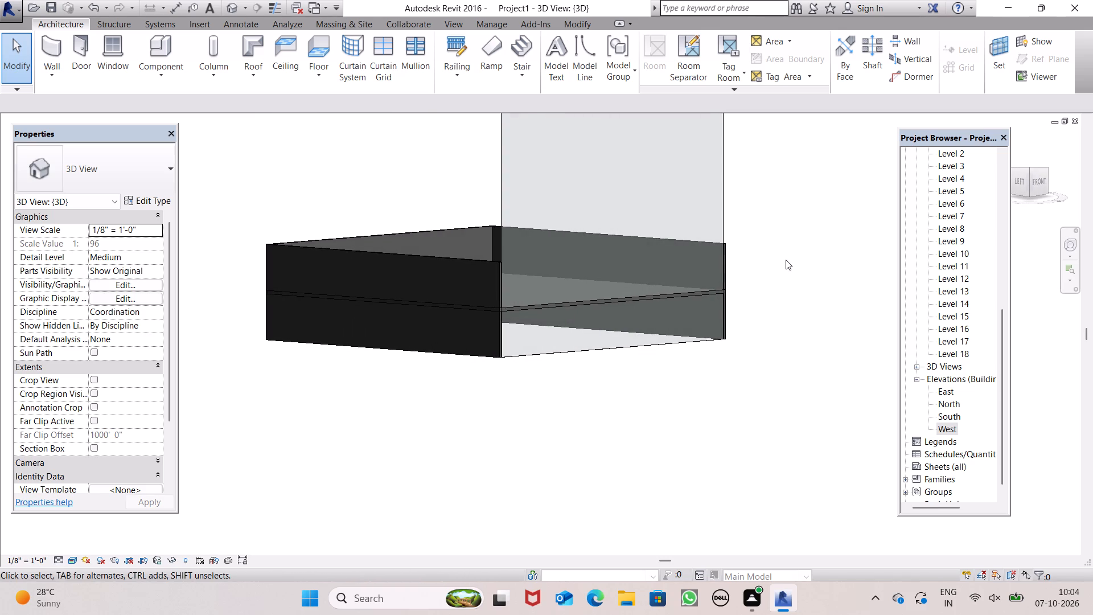
pyautogui.scroll(8, 324, 278)
pyautogui.middleClick(556, 362)
pyautogui.scroll(-6, 613, 334)
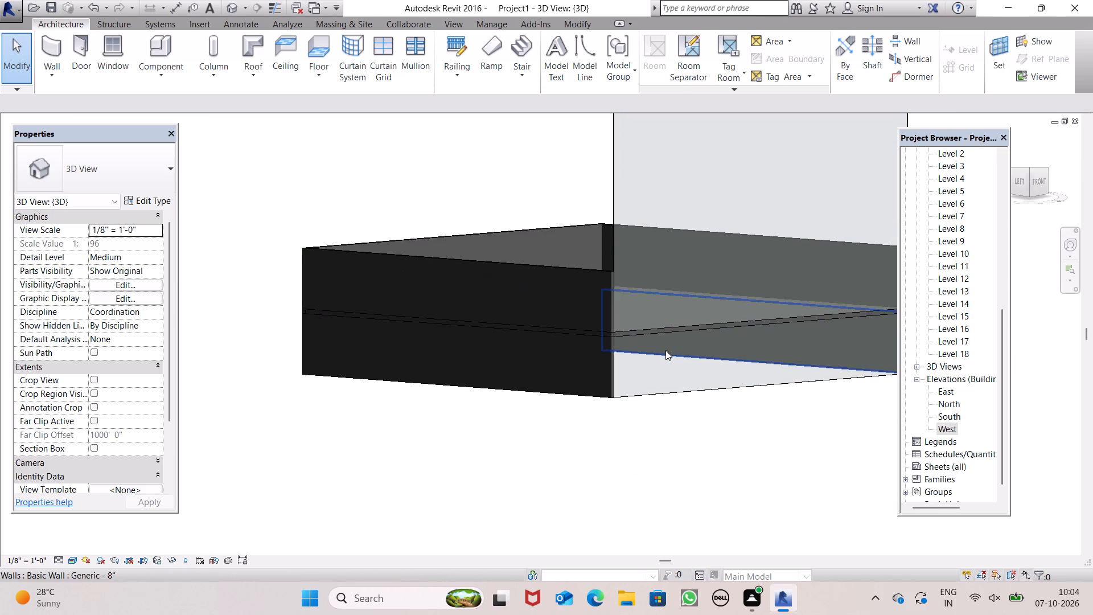
pyautogui.scroll(-4, 729, 441)
pyautogui.moveTo(757, 456); pyautogui.dragTo(456, 439, button='middle')
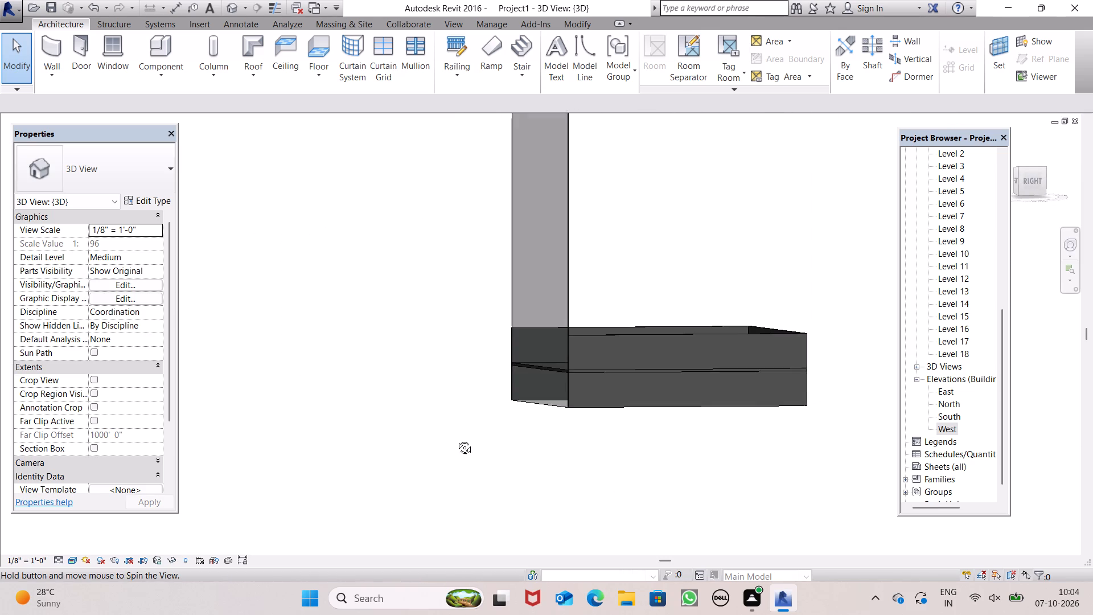
pyautogui.moveTo(456, 439); pyautogui.dragTo(439, 450, button='middle')
pyautogui.scroll(1, 554, 450)
pyautogui.keyDown('shift'); pyautogui.moveTo(565, 426); pyautogui.dragTo(792, 472, button='middle'); pyautogui.keyUp('shift')
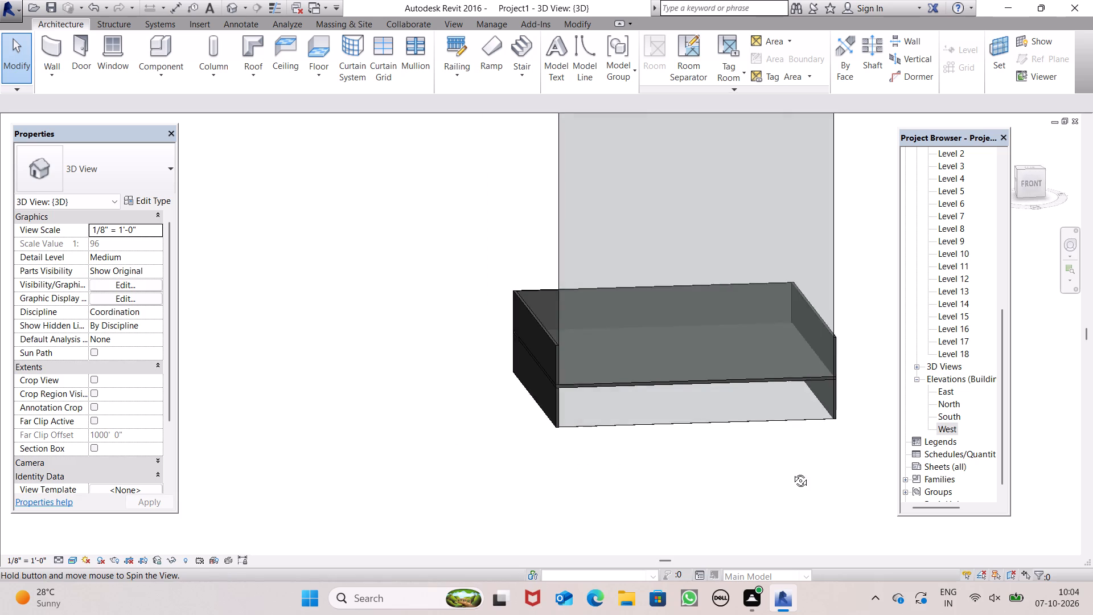
pyautogui.keyDown('shift'); pyautogui.moveTo(792, 472); pyautogui.dragTo(763, 452, button='middle'); pyautogui.keyUp('shift')
pyautogui.scroll(-3, 564, 335)
pyautogui.moveTo(670, 393); pyautogui.dragTo(698, 386, button='middle')
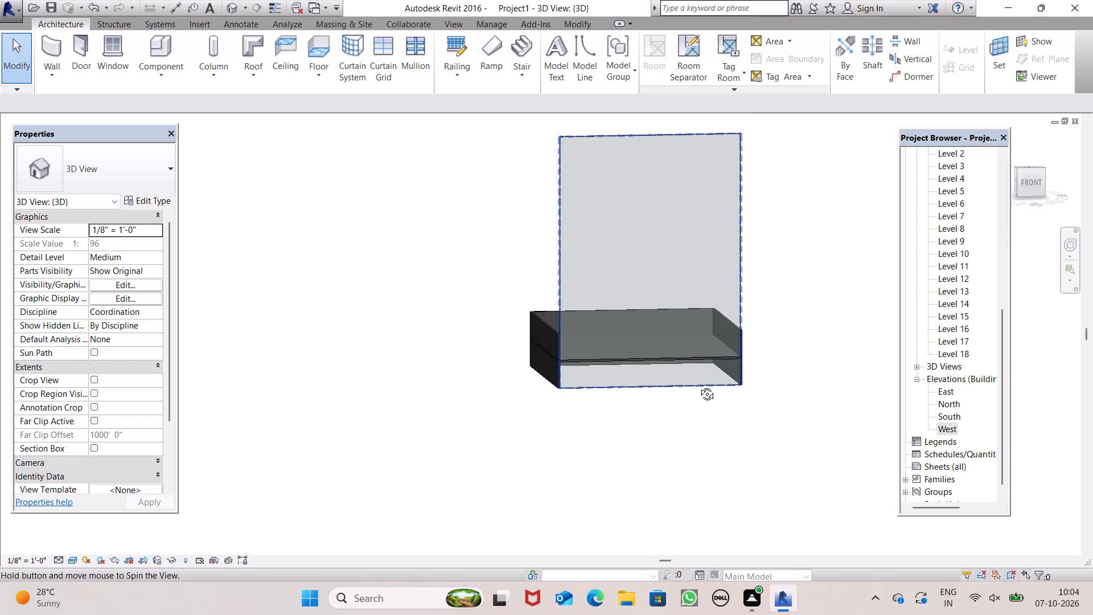
pyautogui.moveTo(698, 386); pyautogui.dragTo(683, 397, button='middle')
pyautogui.scroll(-4, 683, 354)
pyautogui.scroll(2, 787, 323)
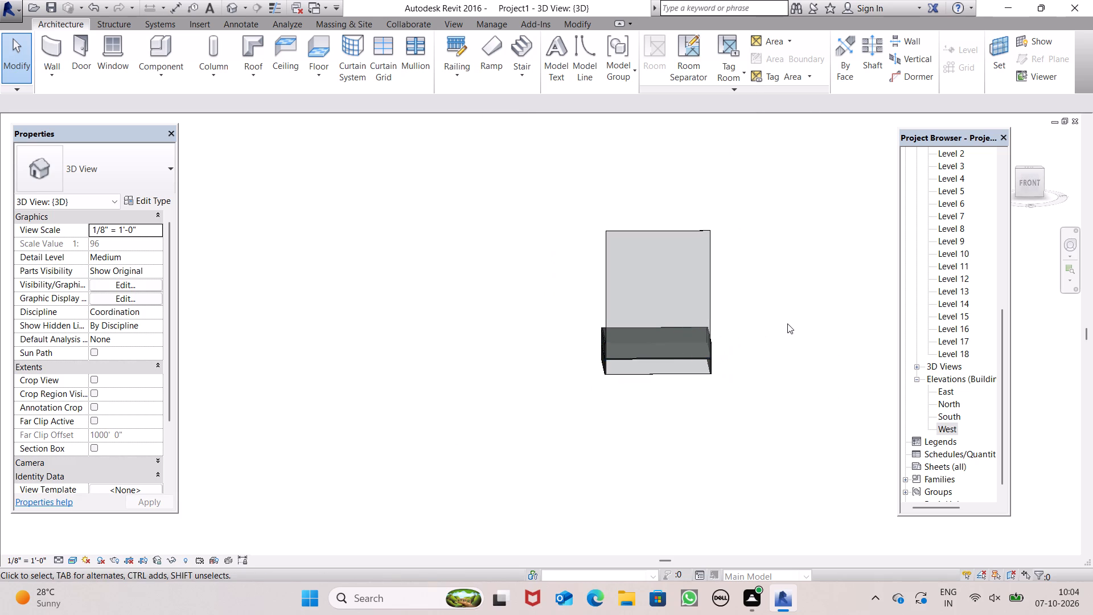
pyautogui.scroll(1, 787, 323)
pyautogui.scroll(-1, 787, 323)
pyautogui.scroll(5, 745, 303)
pyautogui.scroll(-4, 743, 313)
pyautogui.moveTo(743, 318); pyautogui.dragTo(748, 328, button='middle')
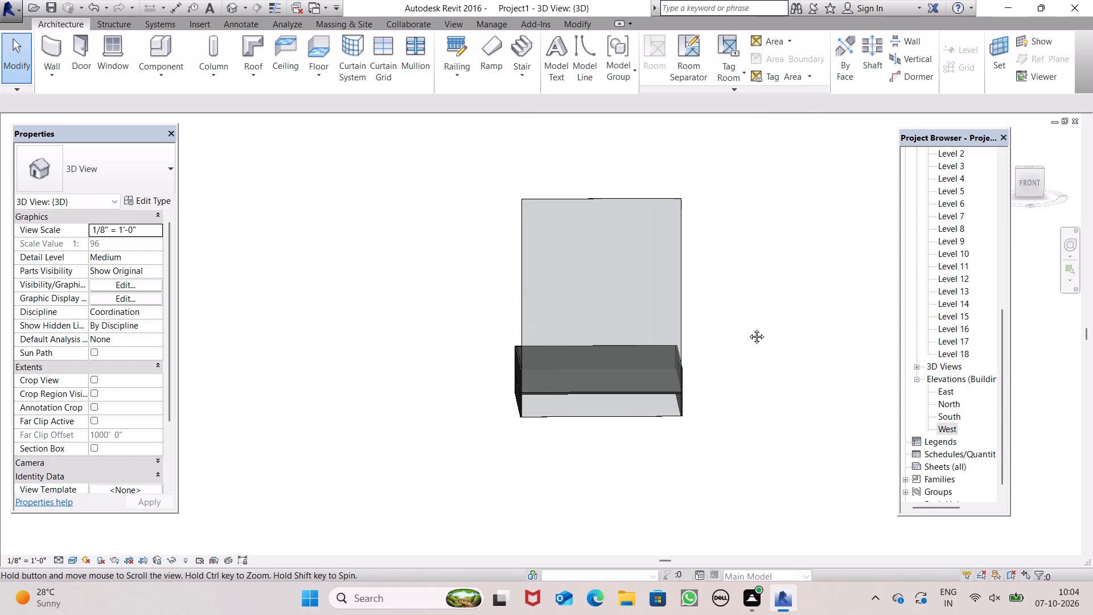
# Examine the two storeys, the slab and the tall curtain wall in the 3D view from the front corners.
pyautogui.moveTo(748, 328); pyautogui.dragTo(696, 315, button='middle')
pyautogui.keyDown('shift'); pyautogui.moveTo(617, 329); pyautogui.dragTo(505, 442, button='middle'); pyautogui.keyUp('shift')
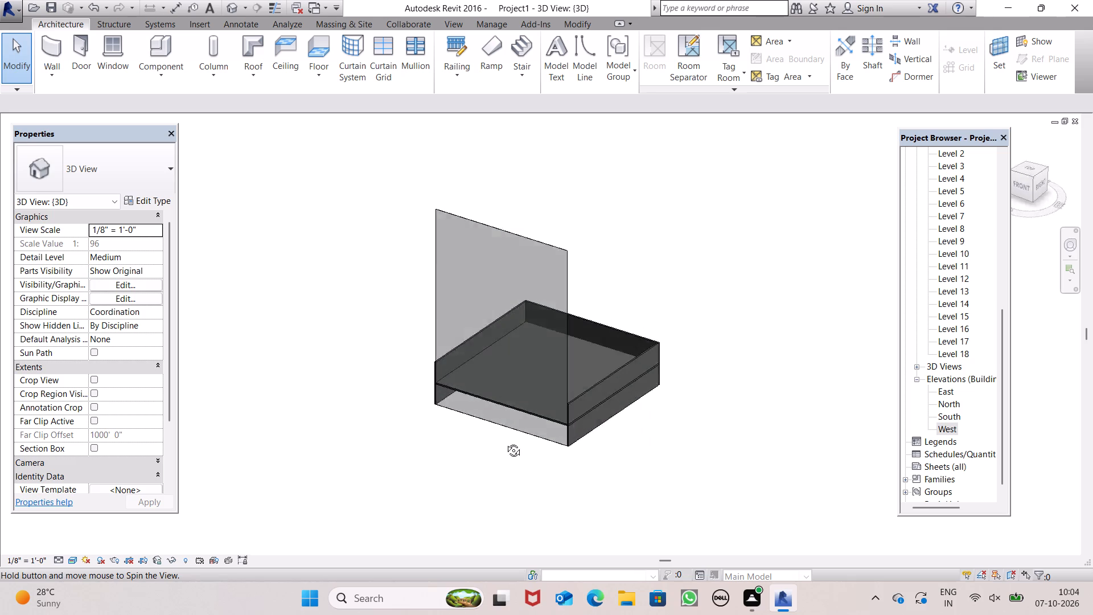
pyautogui.keyDown('shift'); pyautogui.moveTo(505, 442); pyautogui.dragTo(640, 394, button='middle'); pyautogui.keyUp('shift')
# Open the Level 3 floor plan and examine the outline of the storey walls.
pyautogui.keyDown('shift'); pyautogui.scroll(1, 640, 394); pyautogui.keyUp('shift')
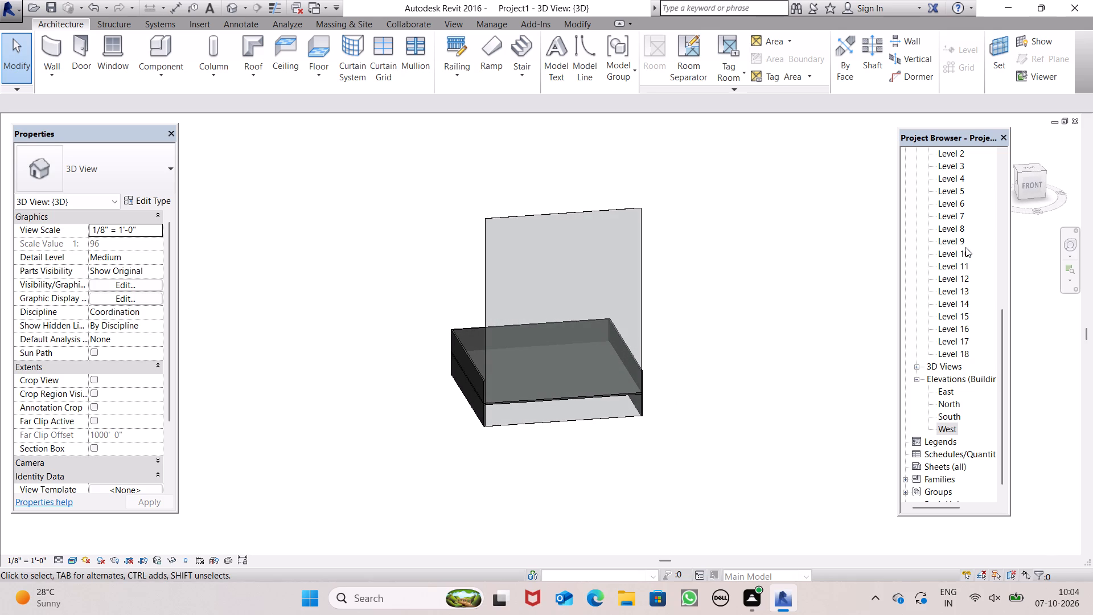
pyautogui.scroll(17, 940, 325)
pyautogui.scroll(-1, 964, 297)
pyautogui.scroll(11, 964, 297)
pyautogui.doubleClick(954, 215)
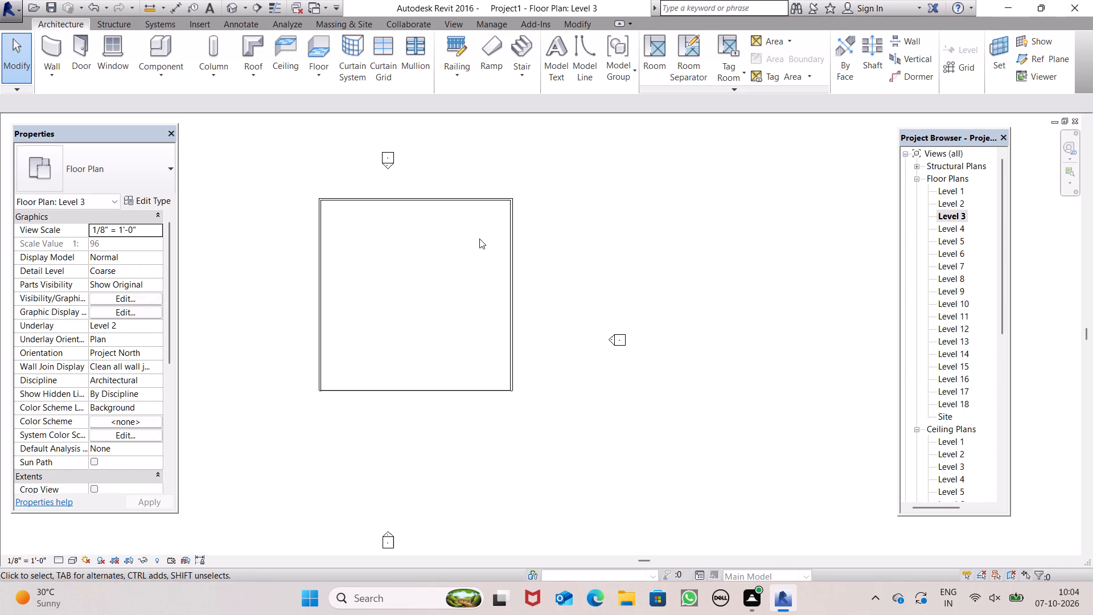
pyautogui.scroll(-1, 531, 255)
pyautogui.scroll(1, 592, 289)
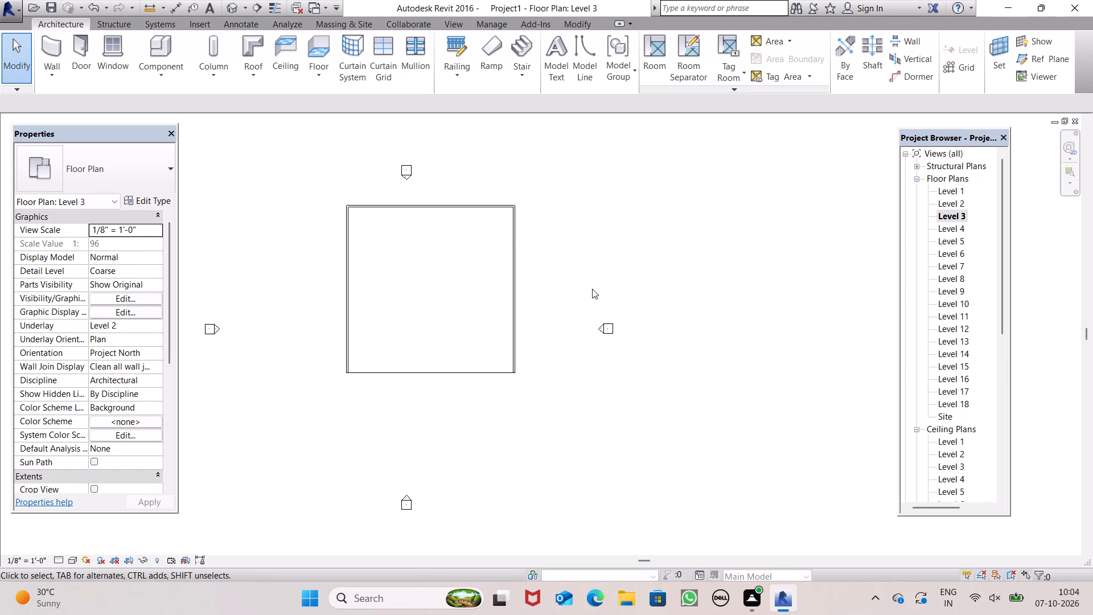
pyautogui.click(950, 217)
pyautogui.click(950, 217)
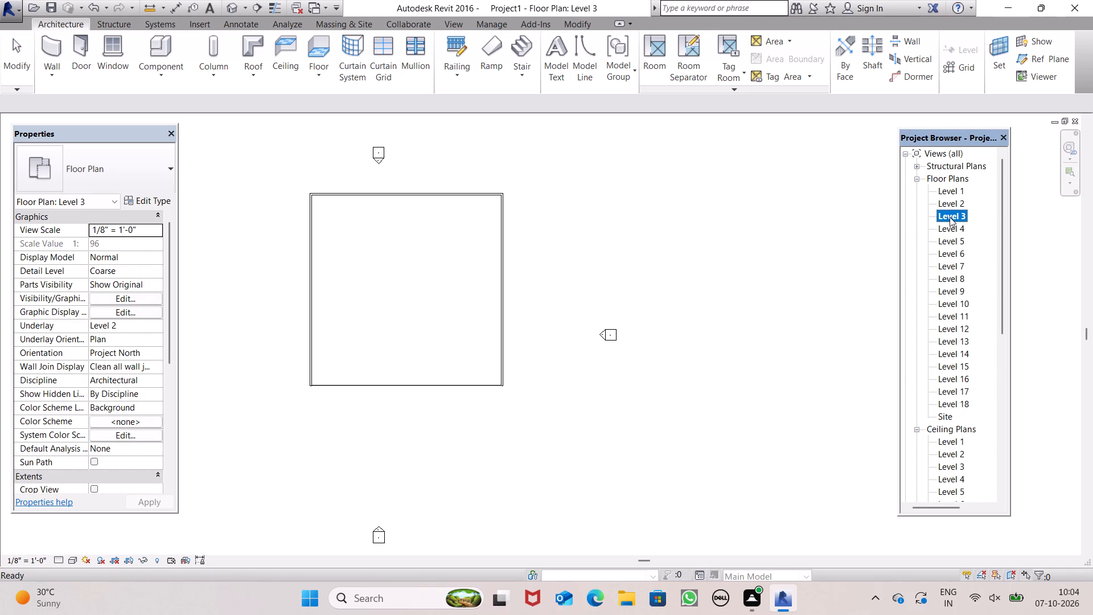
pyautogui.doubleClick(950, 217)
pyautogui.click(849, 265)
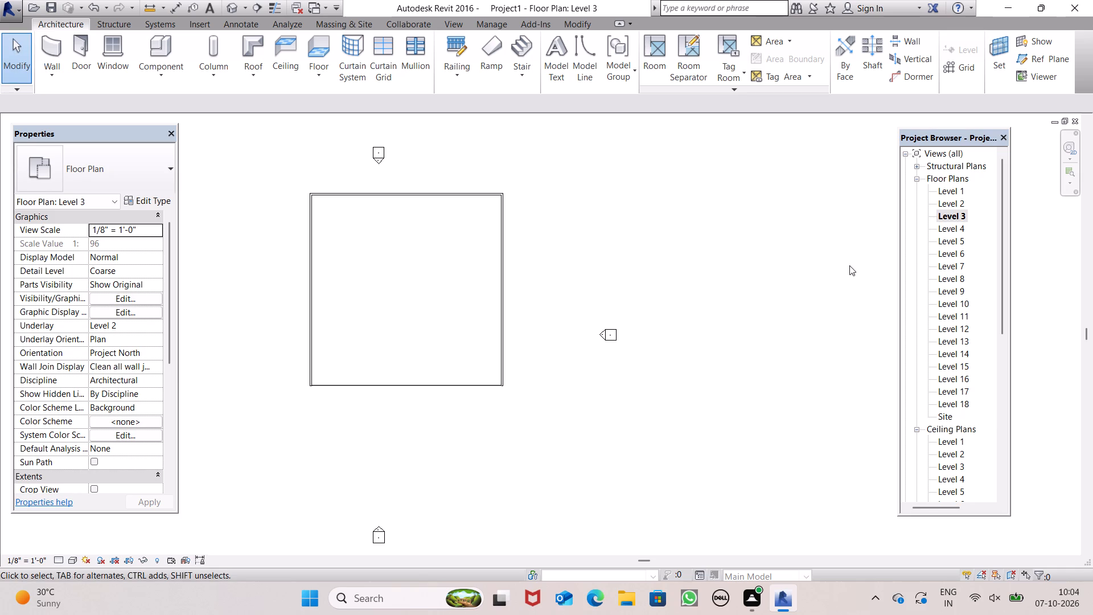
pyautogui.press('space')
pyautogui.click(761, 273)
pyautogui.rightClick(761, 273)
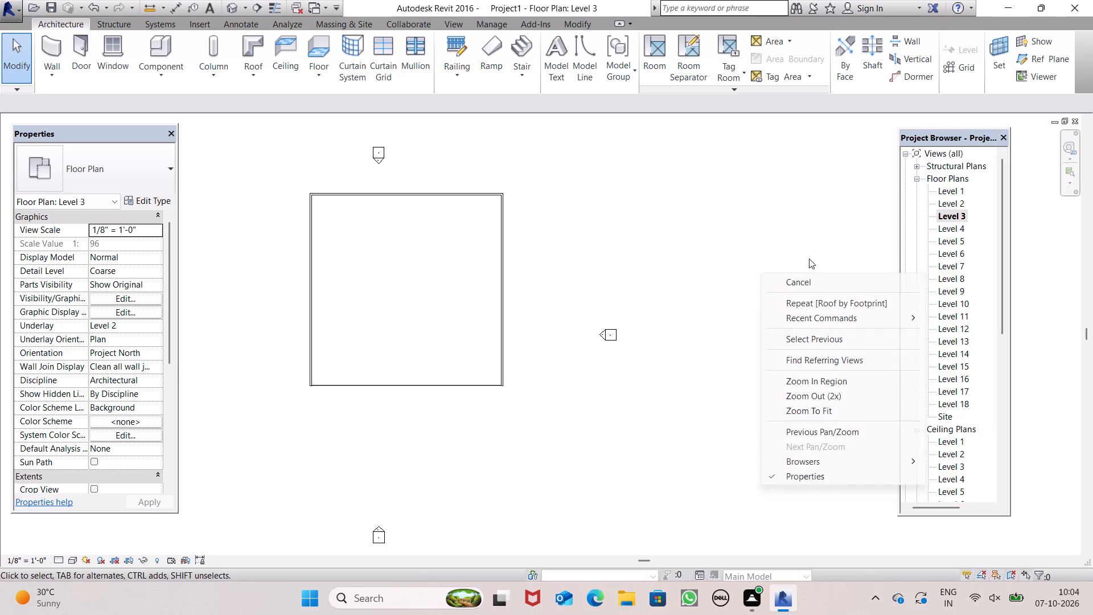
pyautogui.doubleClick(693, 229)
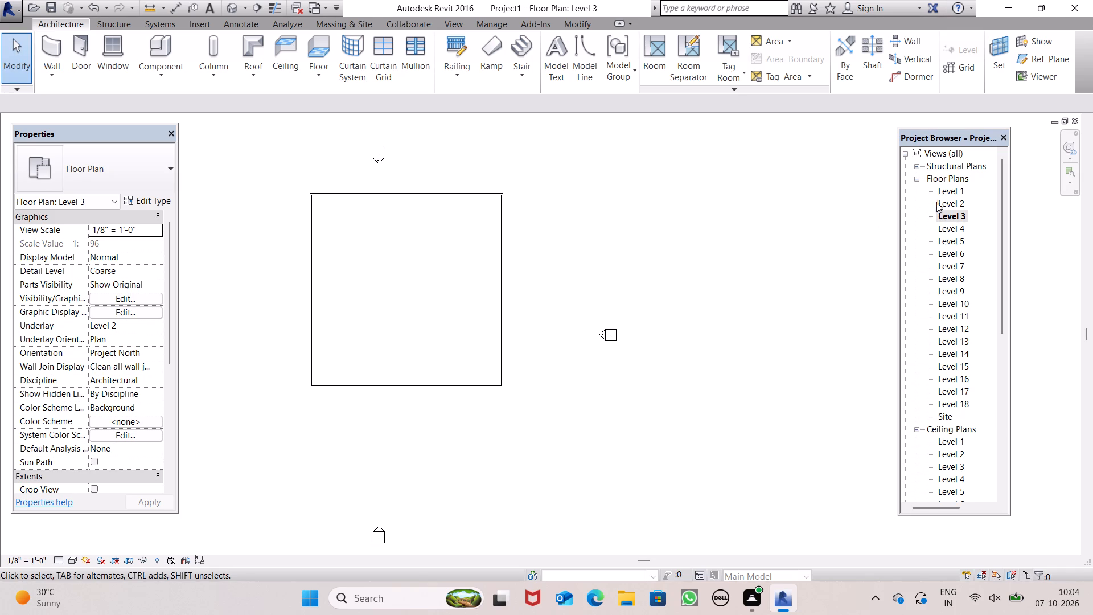
pyautogui.click(952, 212)
pyautogui.click(759, 269)
pyautogui.scroll(-3, 782, 257)
# Return to the 3D view and examine the open top of the upper storey from the left and front sides.
pyautogui.click(225, 5)
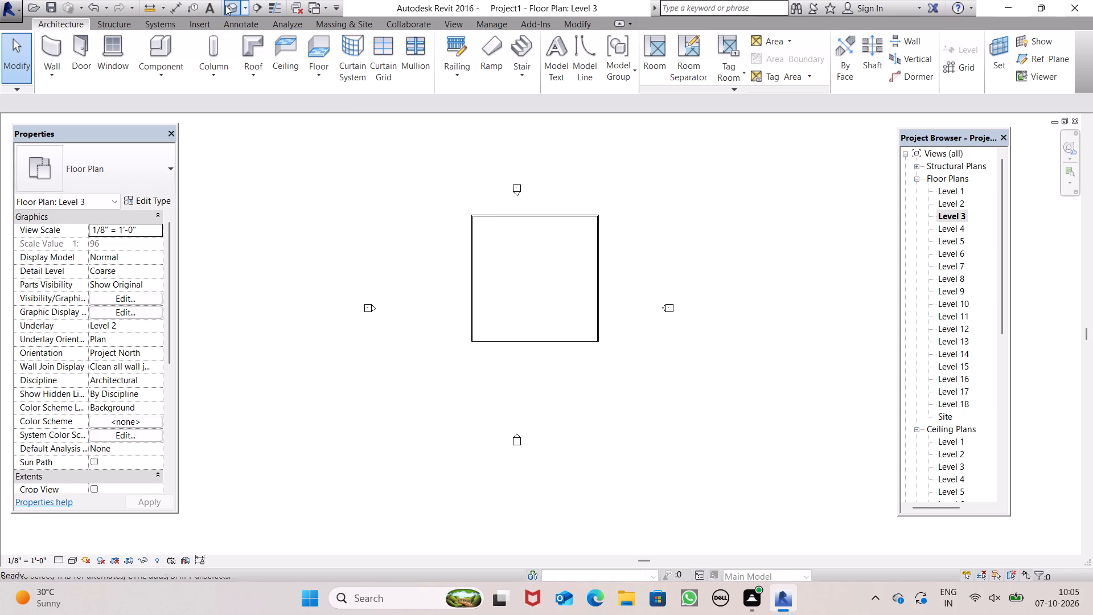
pyautogui.scroll(2, 297, 351)
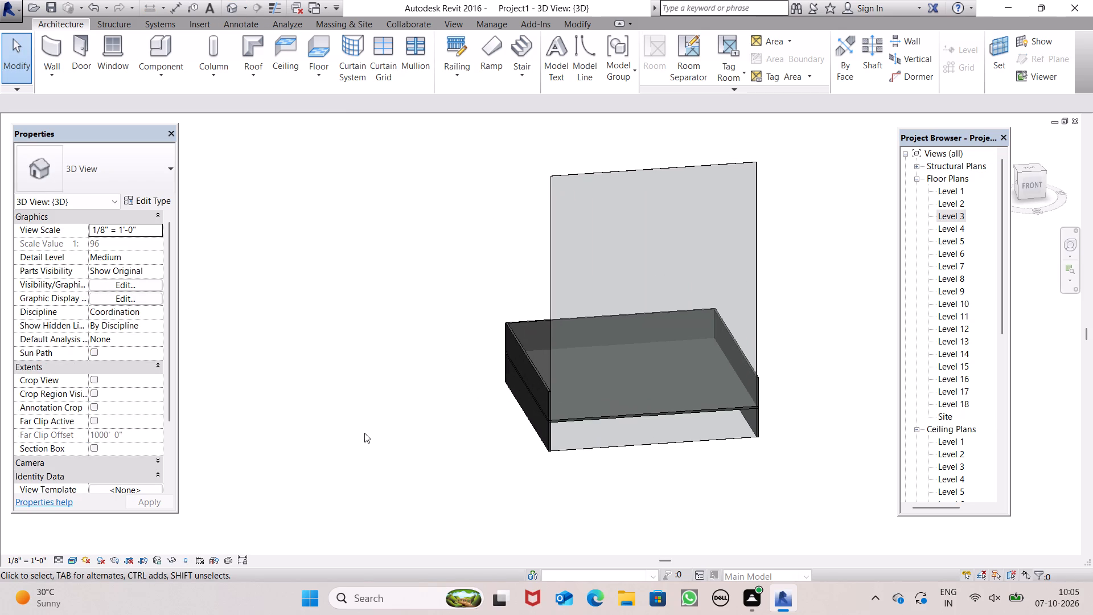
pyautogui.scroll(-1, 375, 371)
pyautogui.moveTo(533, 473); pyautogui.dragTo(655, 400, button='middle')
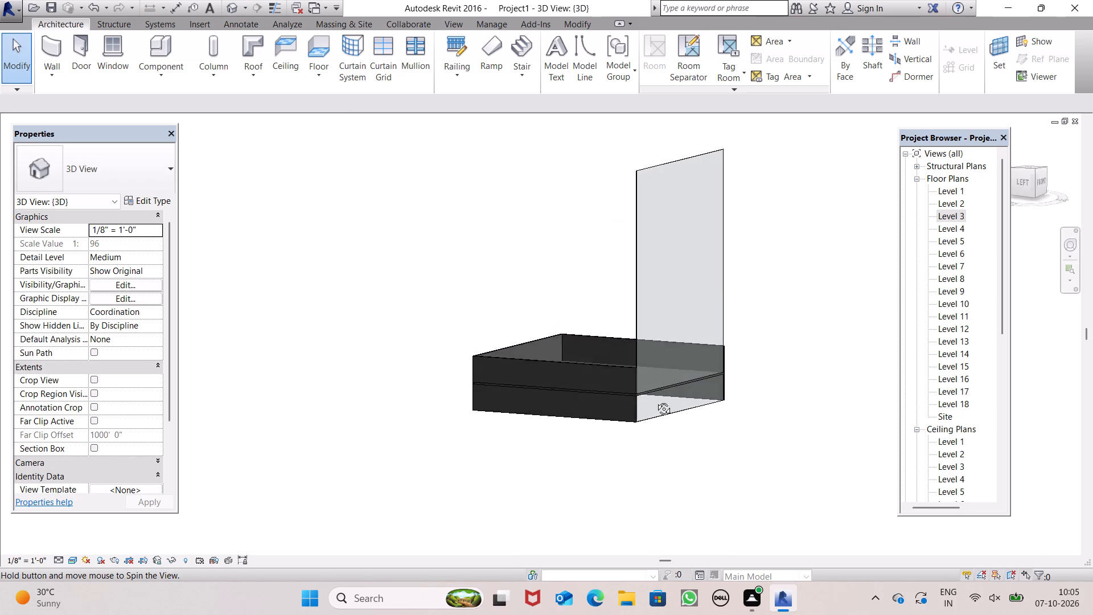
pyautogui.moveTo(655, 400); pyautogui.dragTo(639, 394, button='middle')
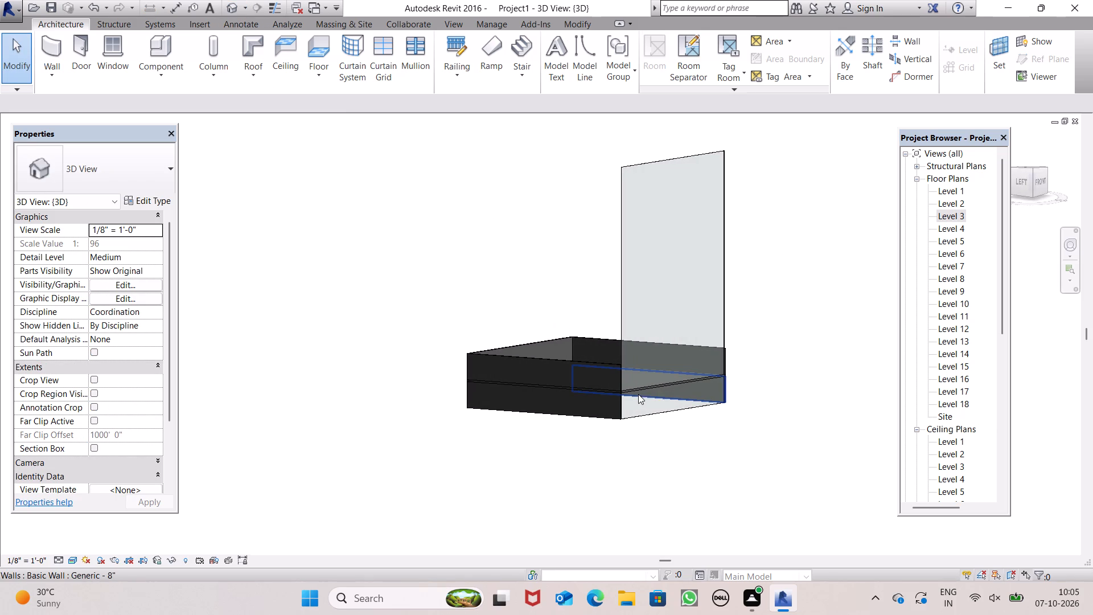
pyautogui.moveTo(784, 431); pyautogui.dragTo(723, 481, button='middle')
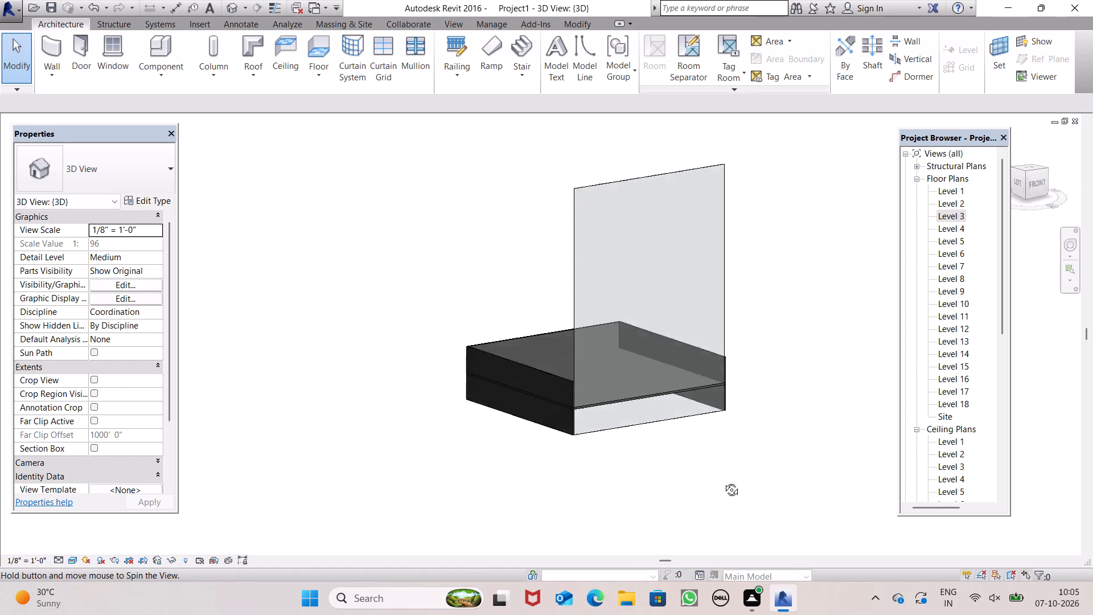
pyautogui.moveTo(723, 481); pyautogui.dragTo(678, 438, button='middle')
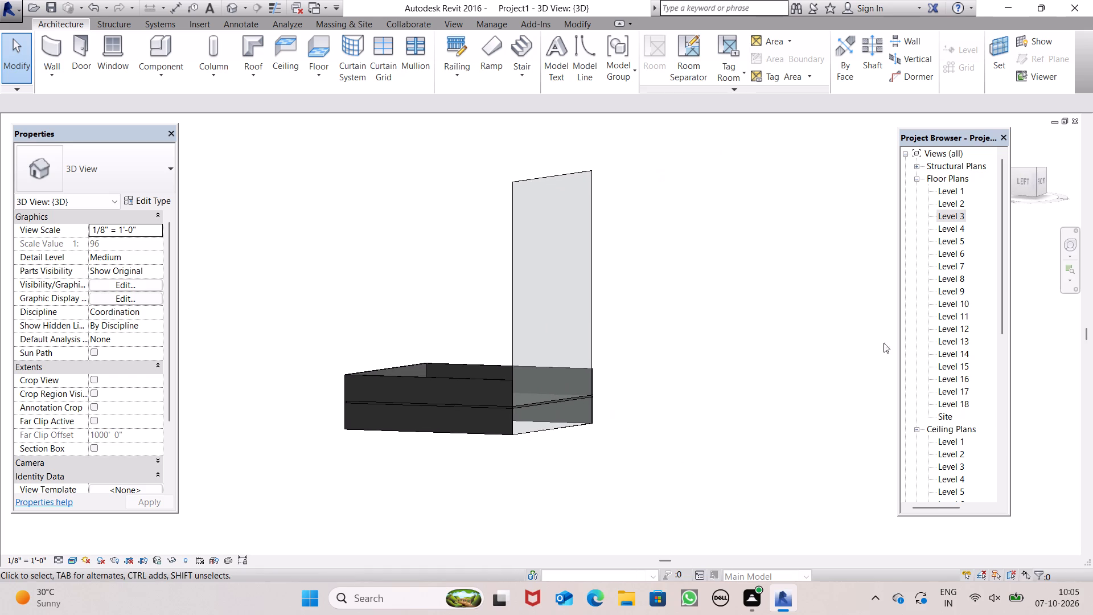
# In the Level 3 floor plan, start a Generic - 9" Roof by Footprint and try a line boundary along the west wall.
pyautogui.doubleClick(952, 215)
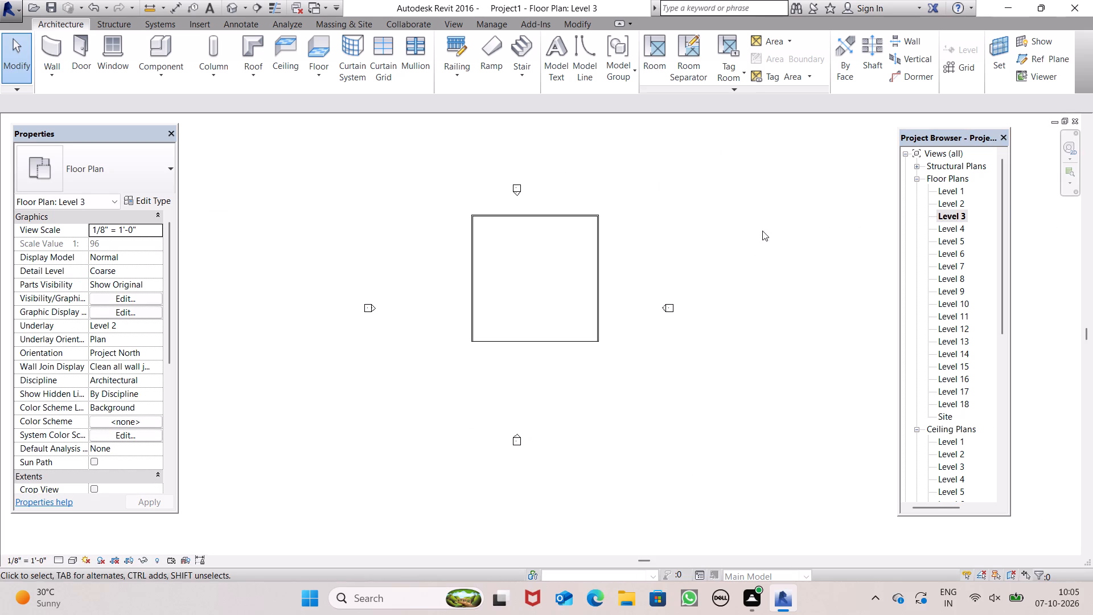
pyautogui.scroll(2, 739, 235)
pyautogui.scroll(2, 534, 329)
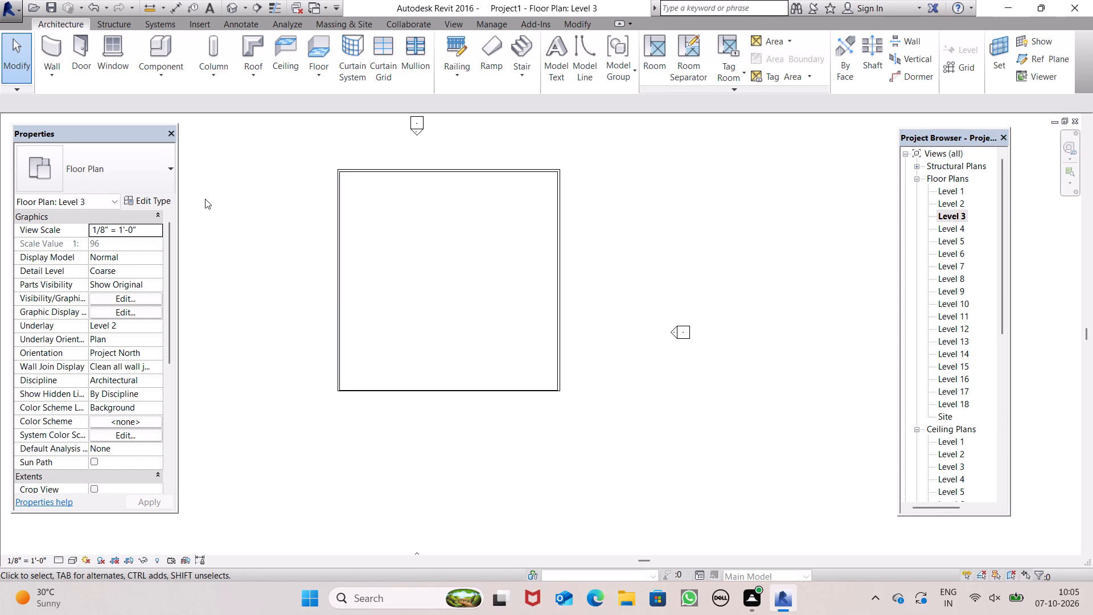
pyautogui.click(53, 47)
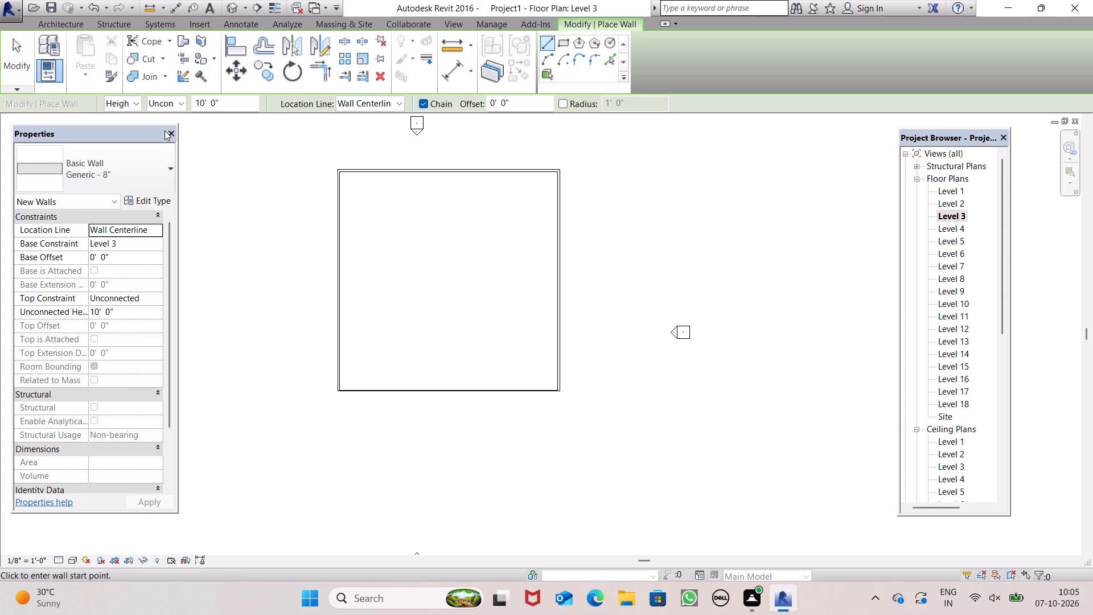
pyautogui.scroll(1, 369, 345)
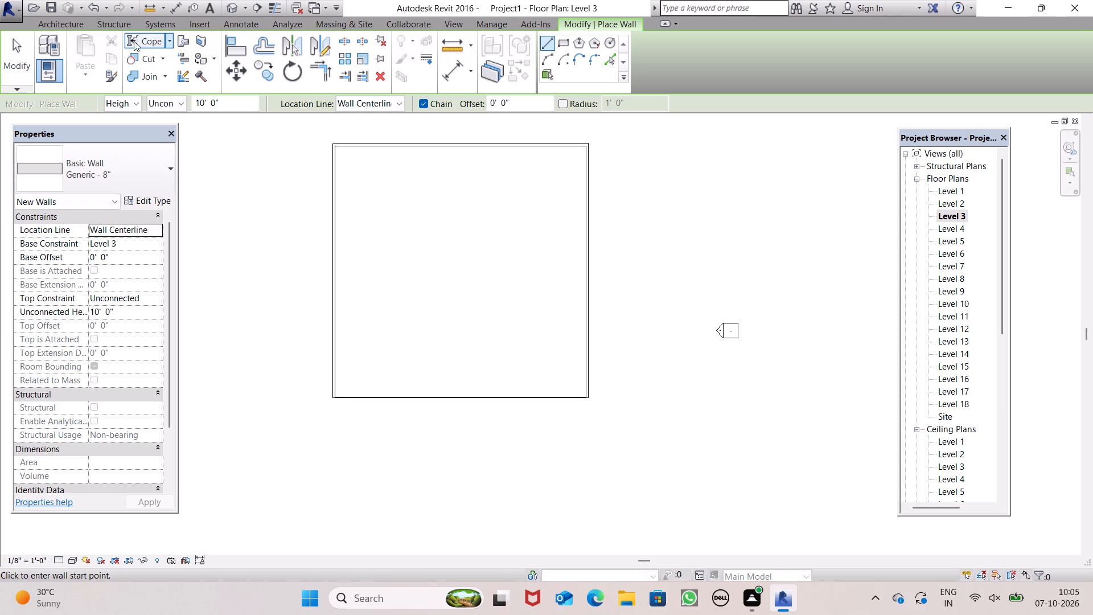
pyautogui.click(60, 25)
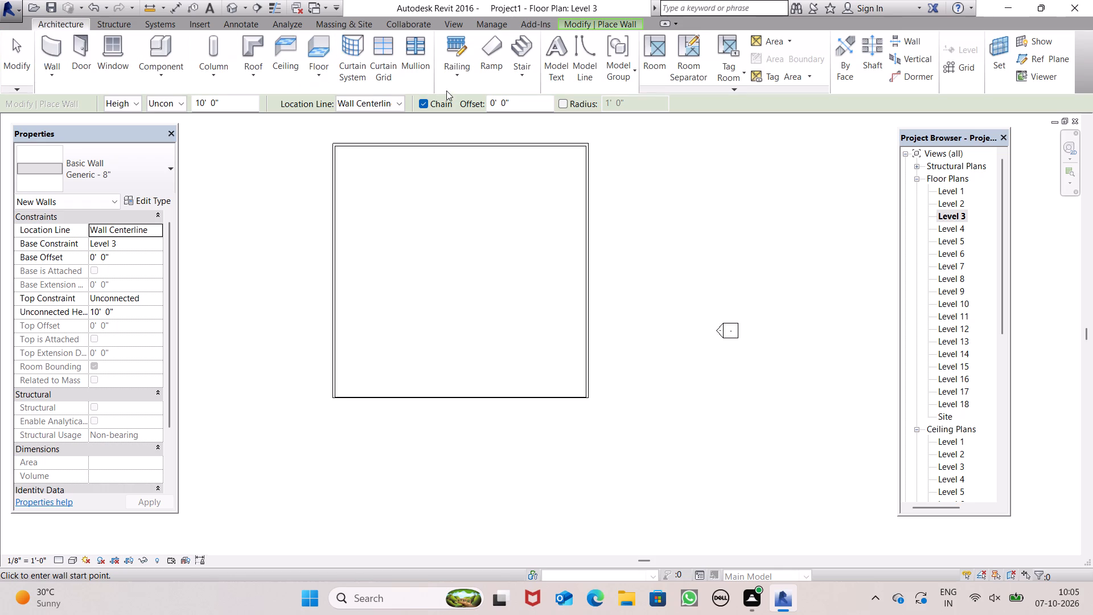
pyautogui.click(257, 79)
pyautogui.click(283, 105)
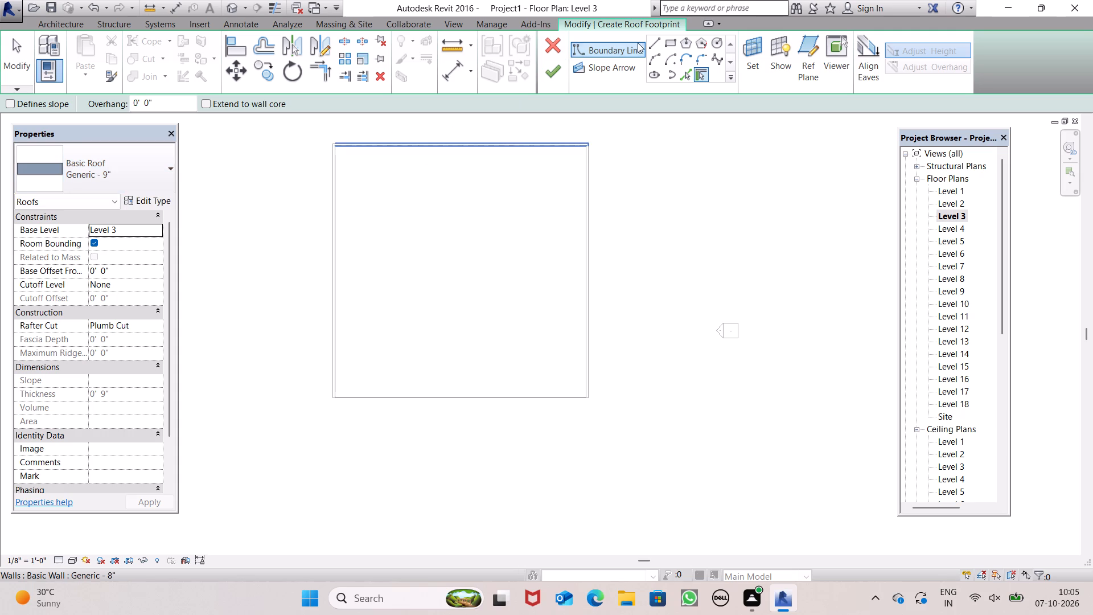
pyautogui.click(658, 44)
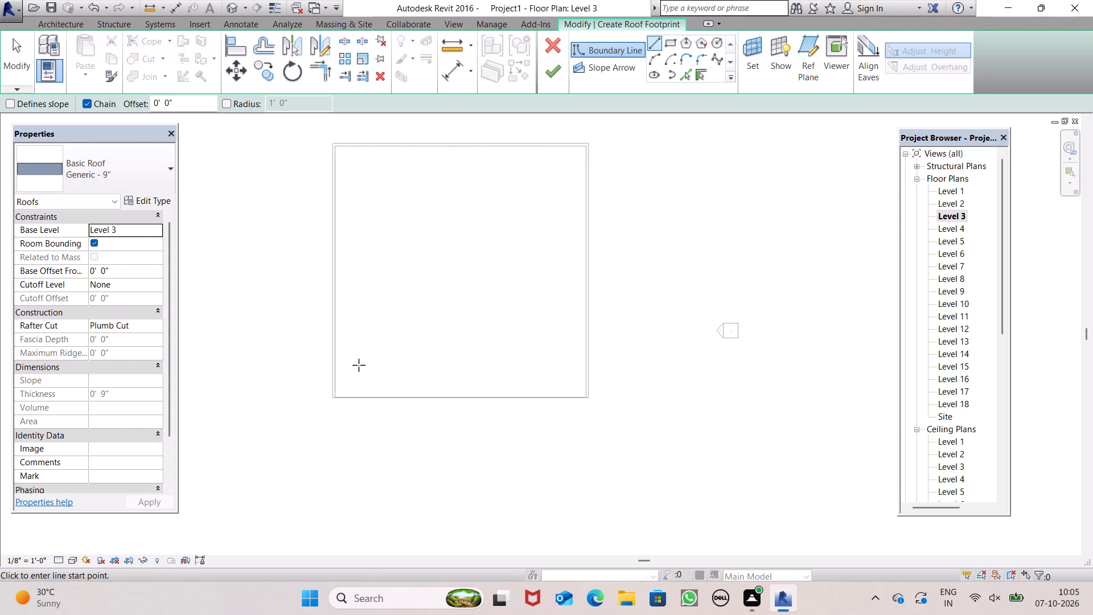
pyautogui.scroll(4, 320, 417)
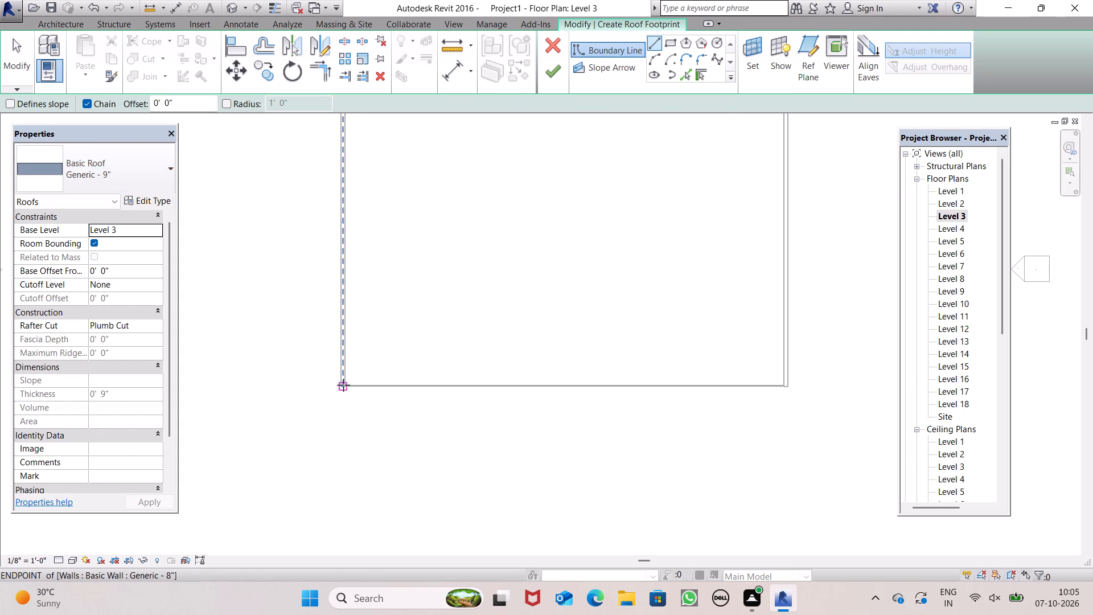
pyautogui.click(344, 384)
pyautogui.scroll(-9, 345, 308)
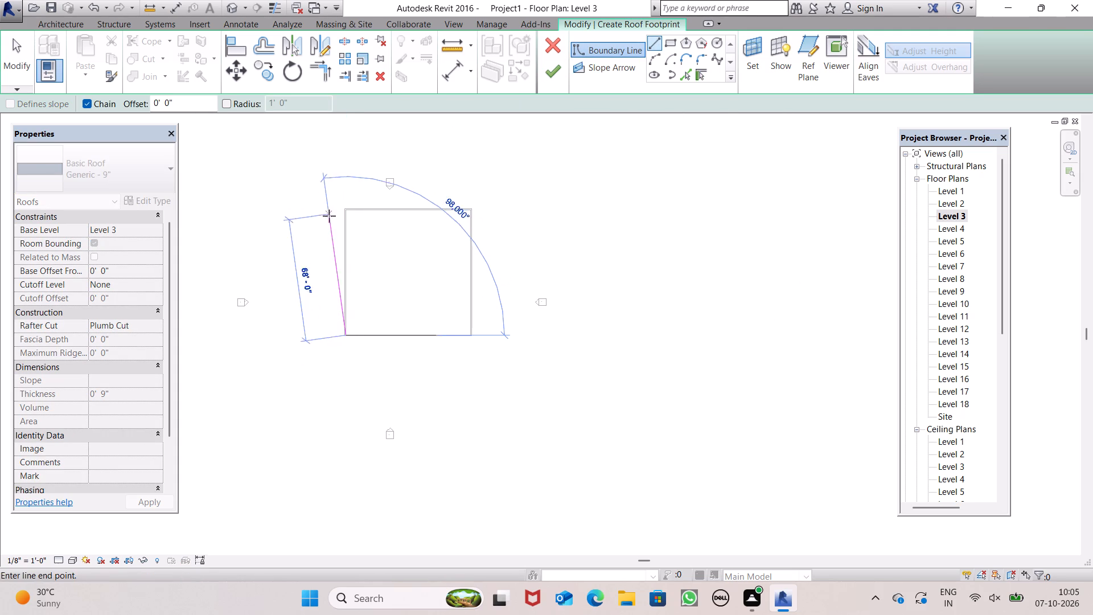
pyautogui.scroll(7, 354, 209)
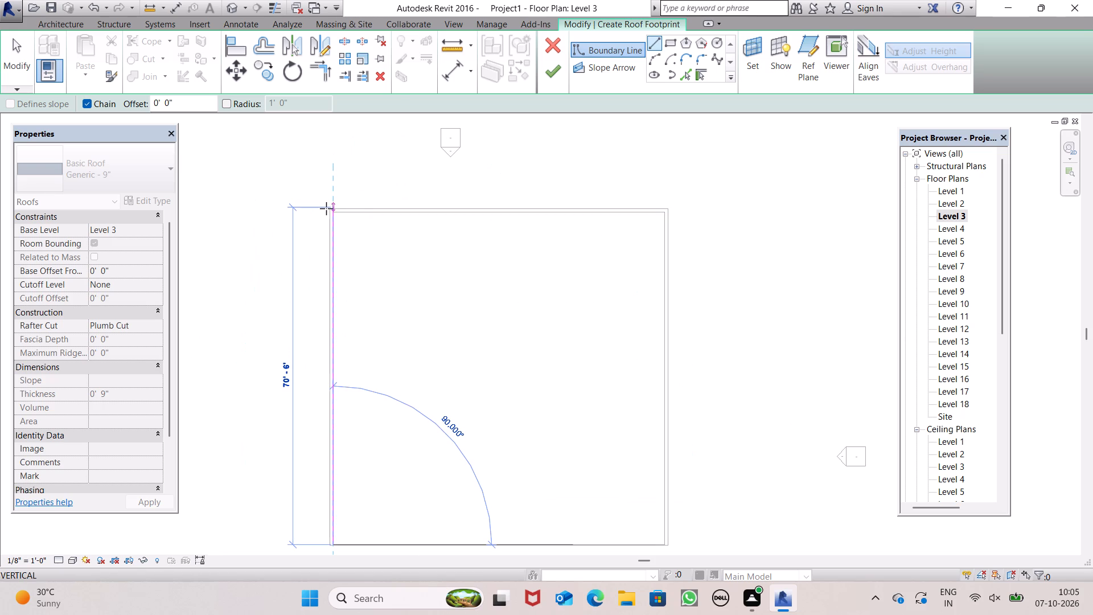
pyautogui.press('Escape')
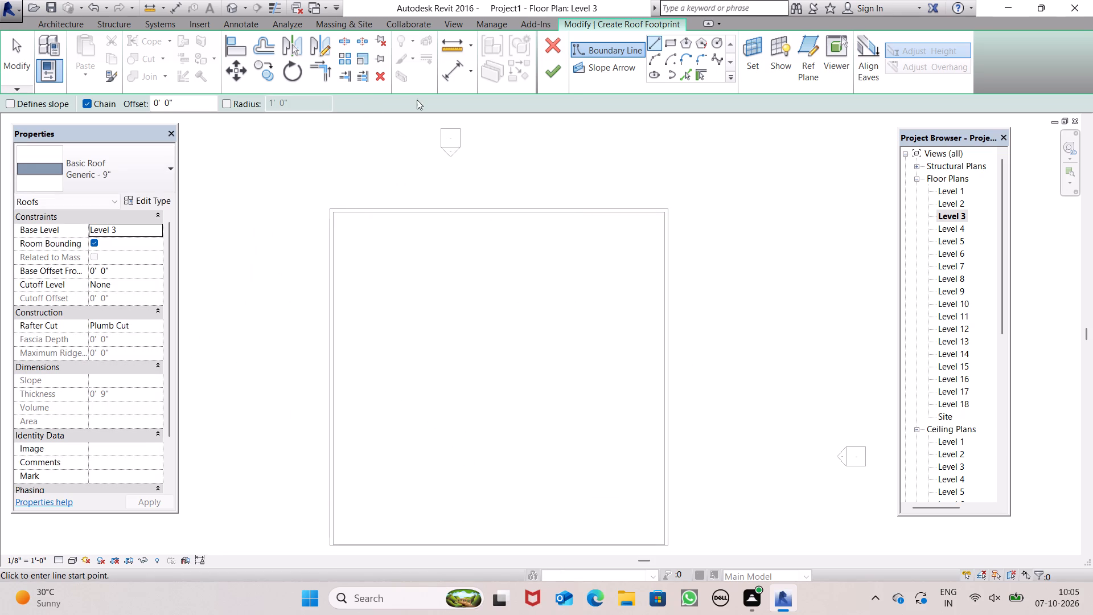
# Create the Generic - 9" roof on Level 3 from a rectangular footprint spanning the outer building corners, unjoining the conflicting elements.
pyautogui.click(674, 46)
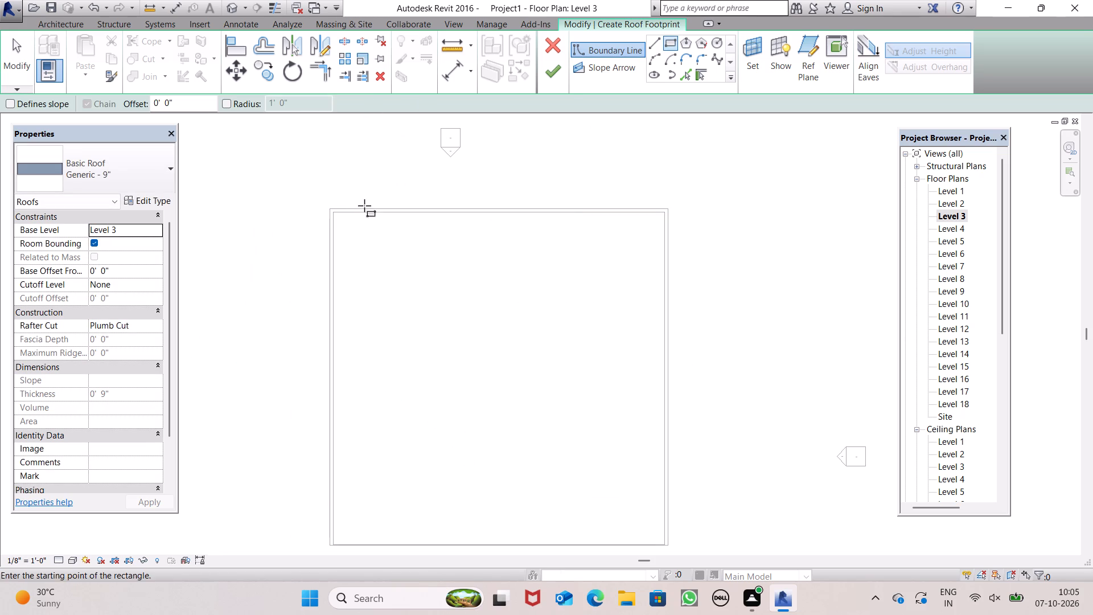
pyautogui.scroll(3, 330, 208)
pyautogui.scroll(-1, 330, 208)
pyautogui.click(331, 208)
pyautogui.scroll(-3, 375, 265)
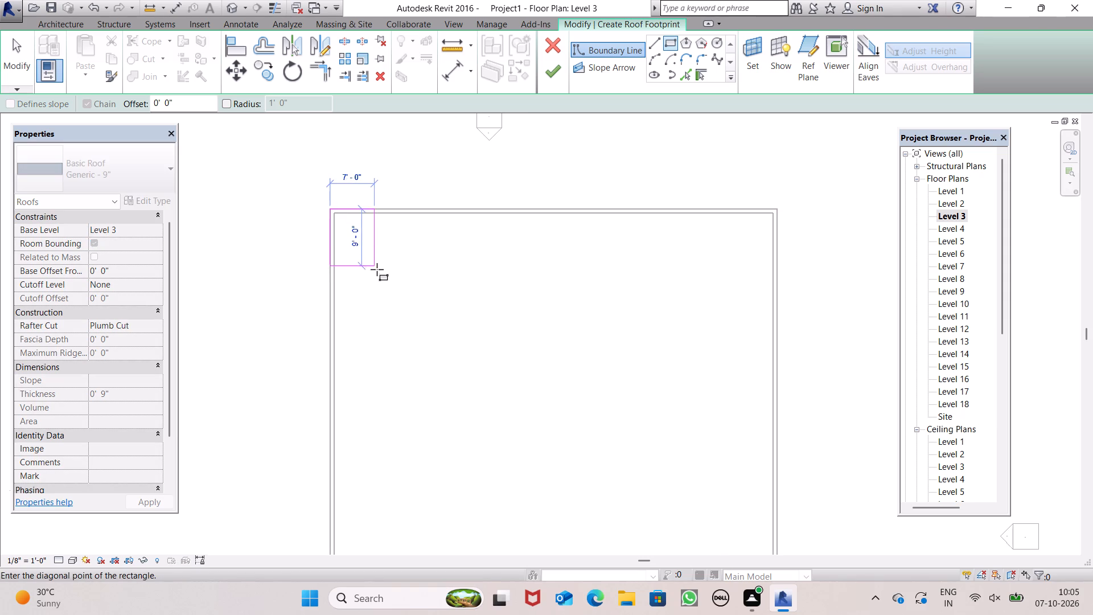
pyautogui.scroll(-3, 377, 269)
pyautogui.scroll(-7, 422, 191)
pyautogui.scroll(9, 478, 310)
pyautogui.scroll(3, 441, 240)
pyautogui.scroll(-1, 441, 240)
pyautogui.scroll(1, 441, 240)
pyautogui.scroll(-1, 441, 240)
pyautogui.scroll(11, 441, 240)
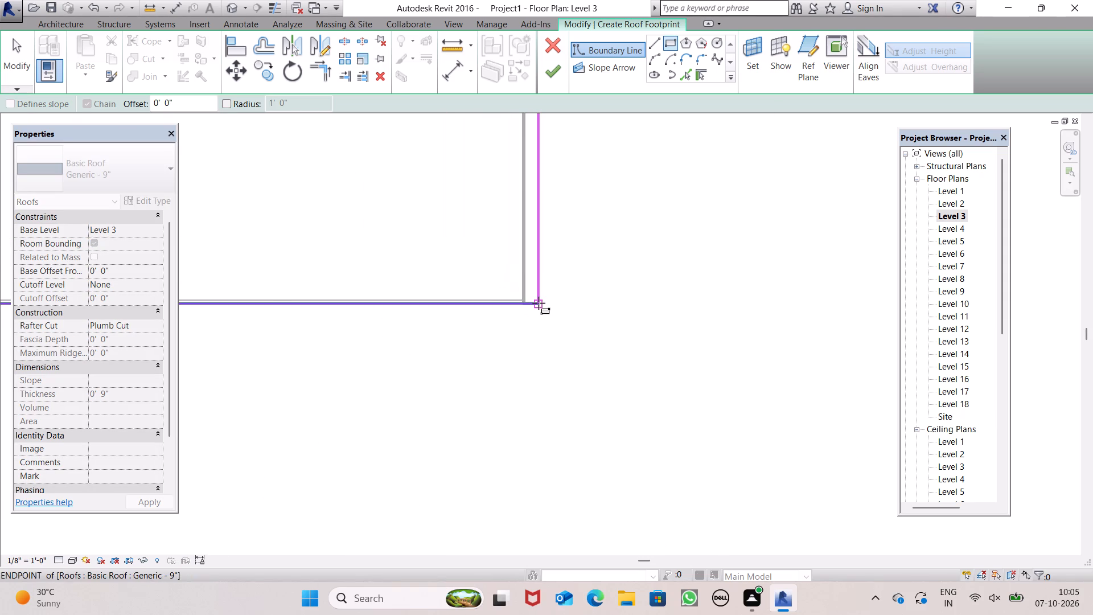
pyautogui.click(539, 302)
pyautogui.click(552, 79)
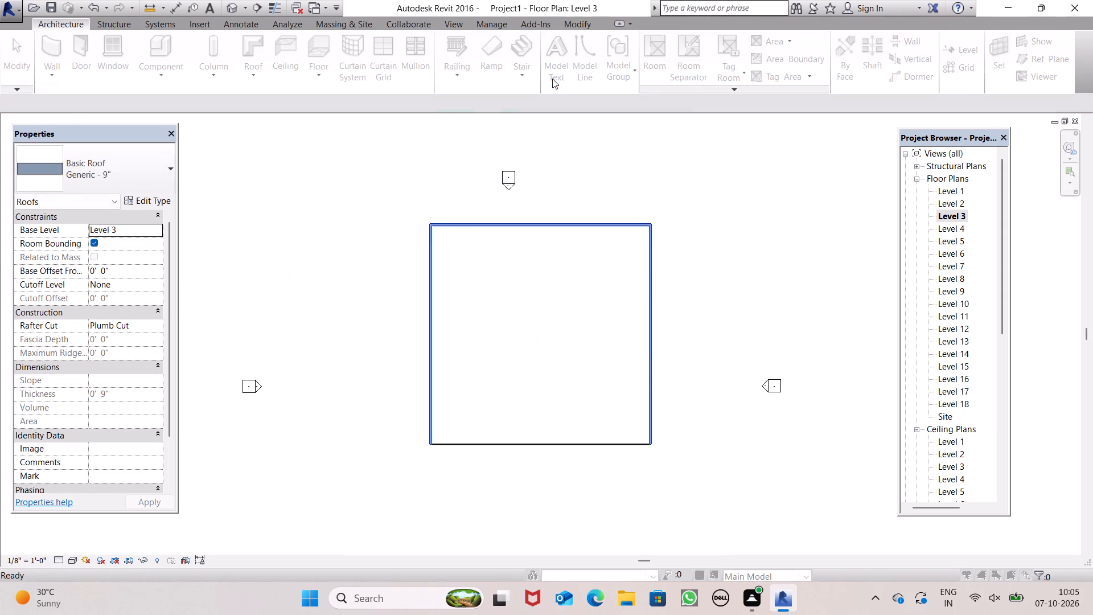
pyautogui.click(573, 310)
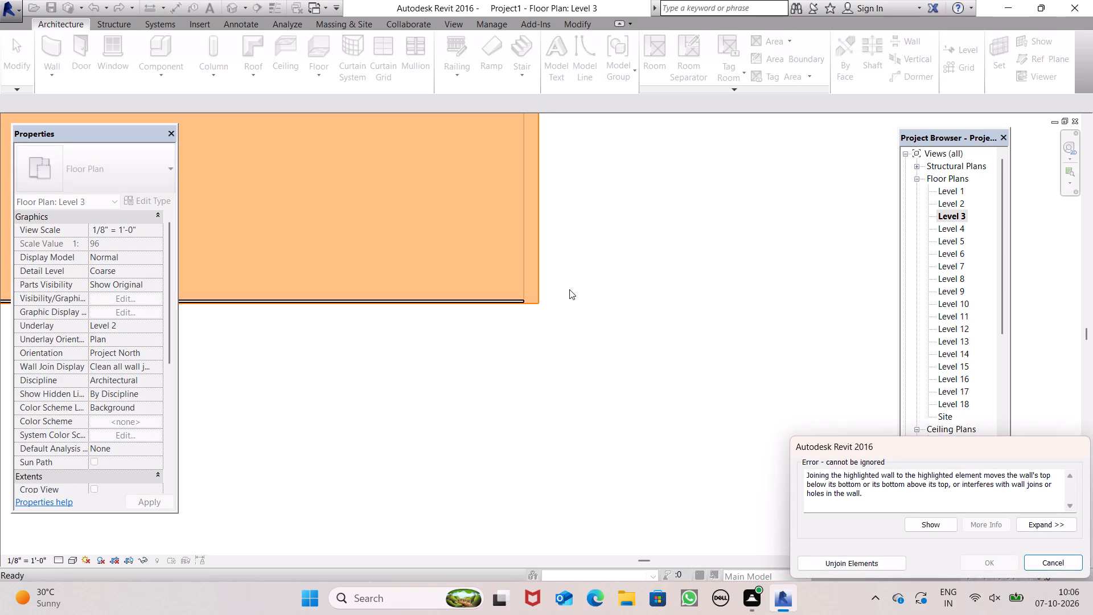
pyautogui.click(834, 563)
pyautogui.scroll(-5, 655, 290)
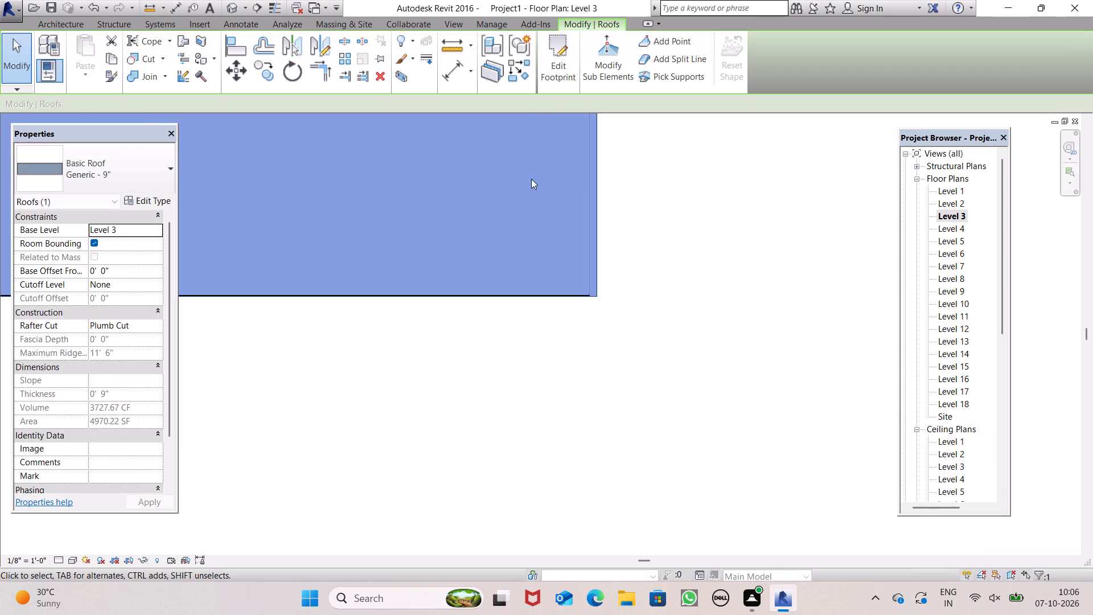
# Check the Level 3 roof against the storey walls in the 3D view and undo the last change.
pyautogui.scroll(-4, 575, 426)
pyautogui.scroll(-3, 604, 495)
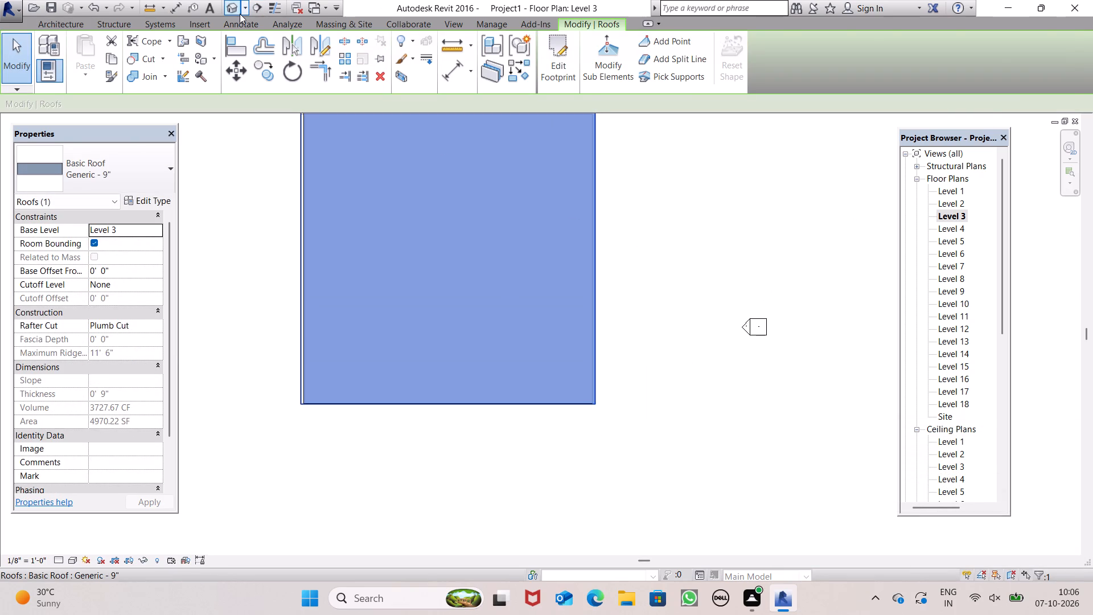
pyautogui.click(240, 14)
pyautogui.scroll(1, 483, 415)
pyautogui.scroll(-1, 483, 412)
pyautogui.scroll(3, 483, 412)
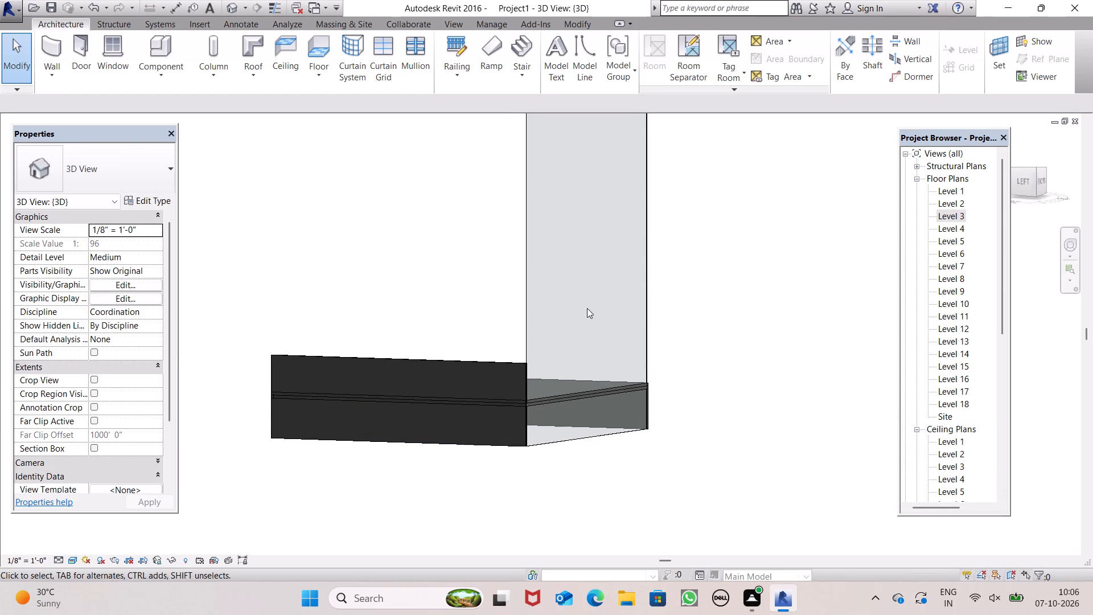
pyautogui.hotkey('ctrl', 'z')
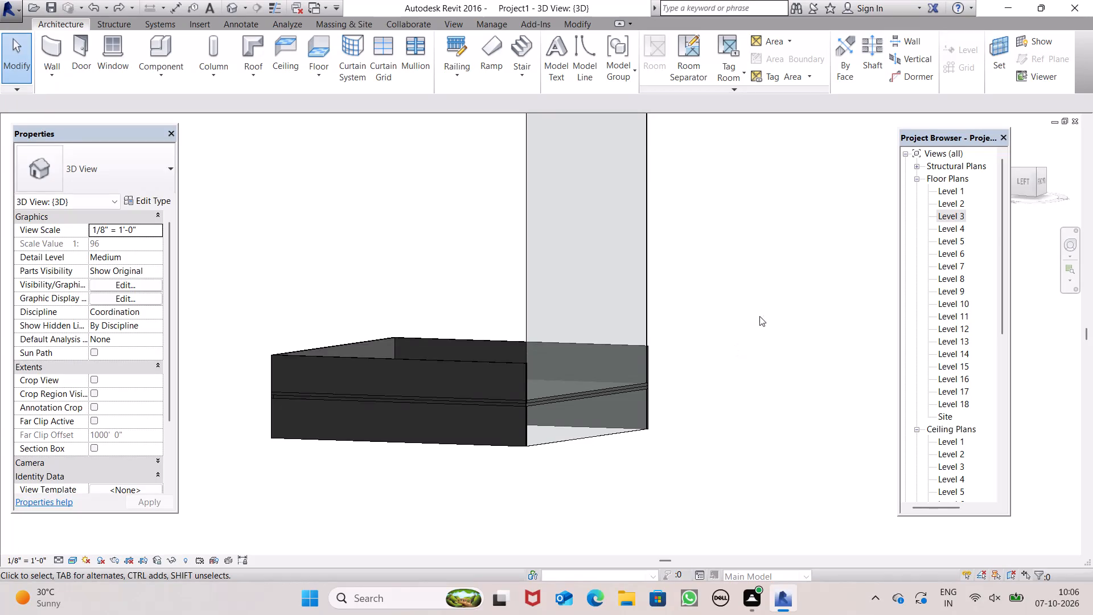
# Undo the completion of the Level 3 roof and discard its footprint sketch.
pyautogui.hotkey('ctrl', 'z')
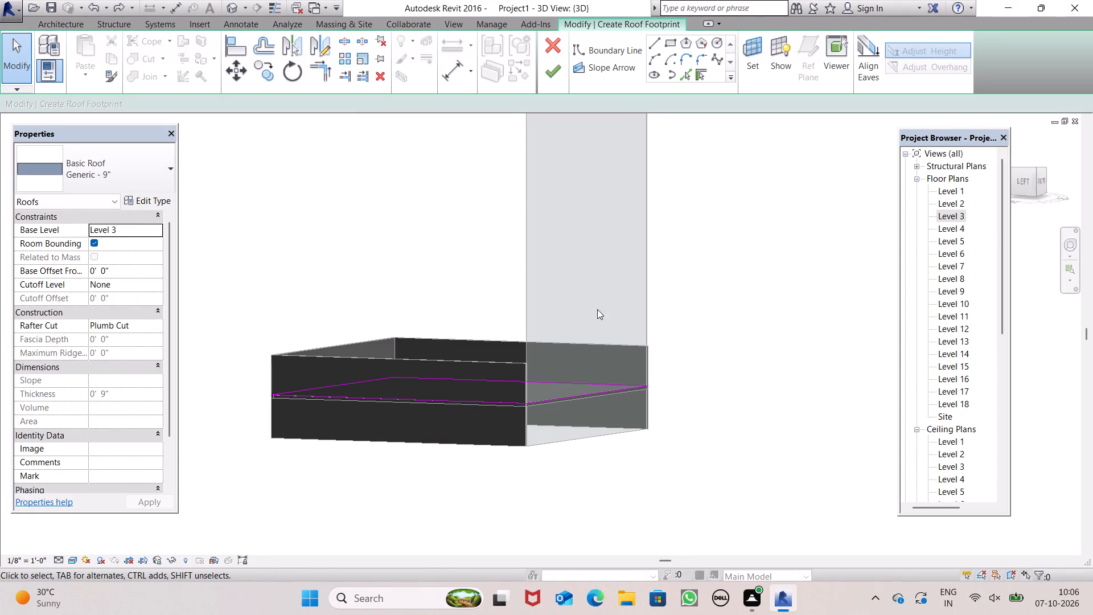
pyautogui.click(554, 32)
pyautogui.click(554, 38)
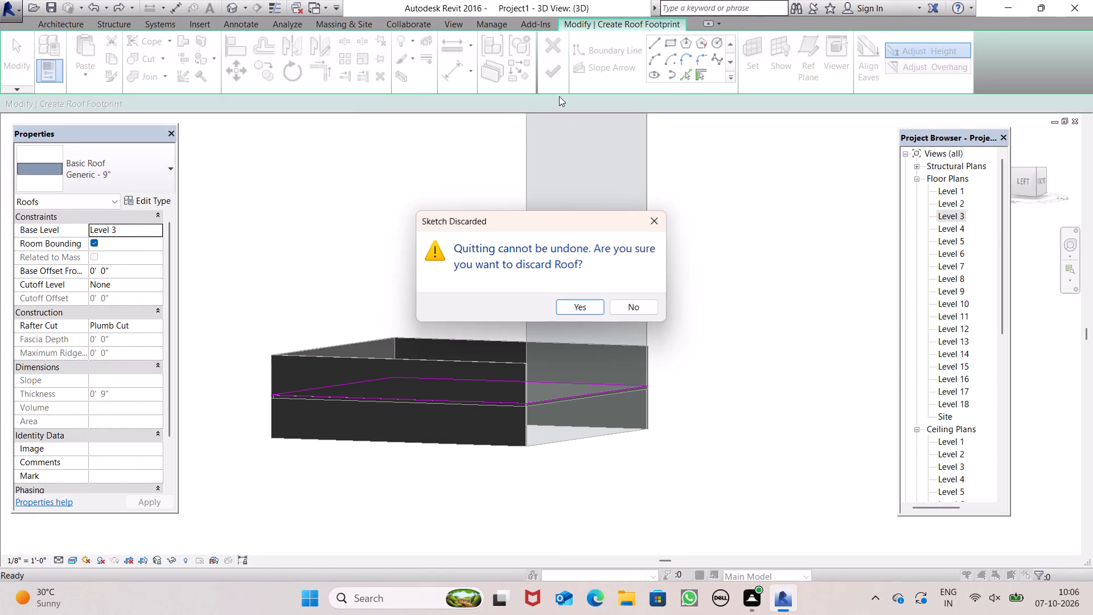
pyautogui.click(583, 311)
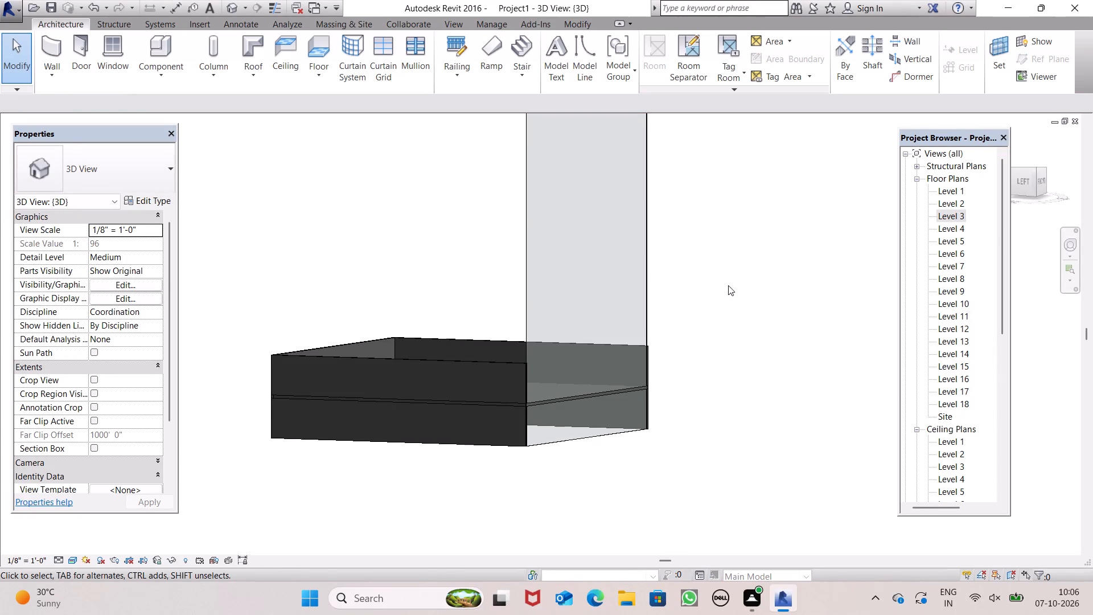
# In the Level 3 floor plan, start a Generic - 9" Roof by Footprint with a rectangular boundary and base level set to Level 4.
pyautogui.doubleClick(956, 219)
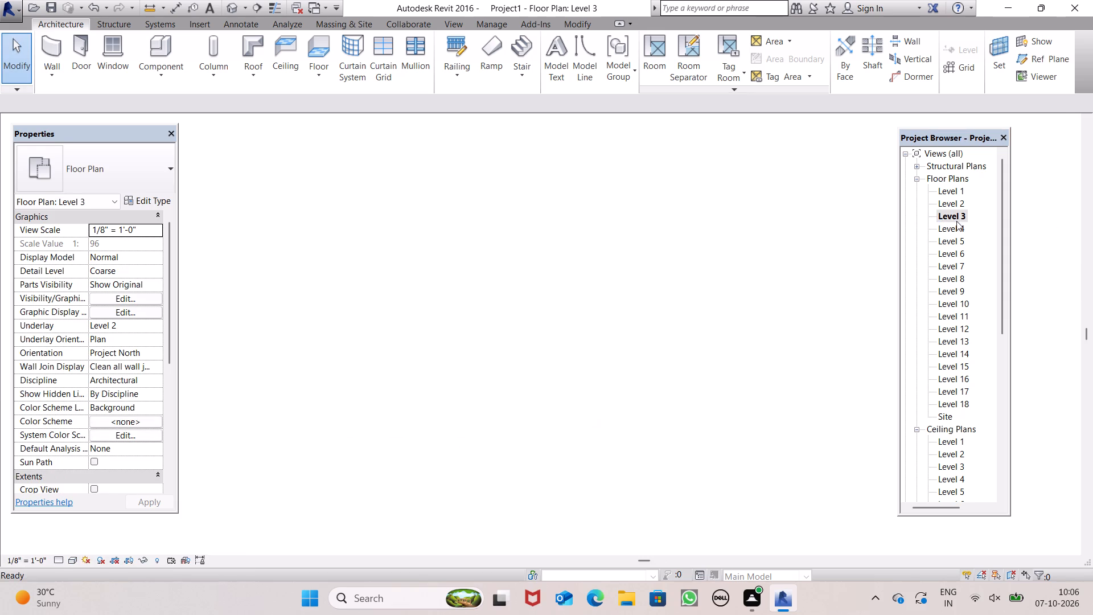
pyautogui.scroll(-2, 439, 264)
pyautogui.scroll(1, 689, 255)
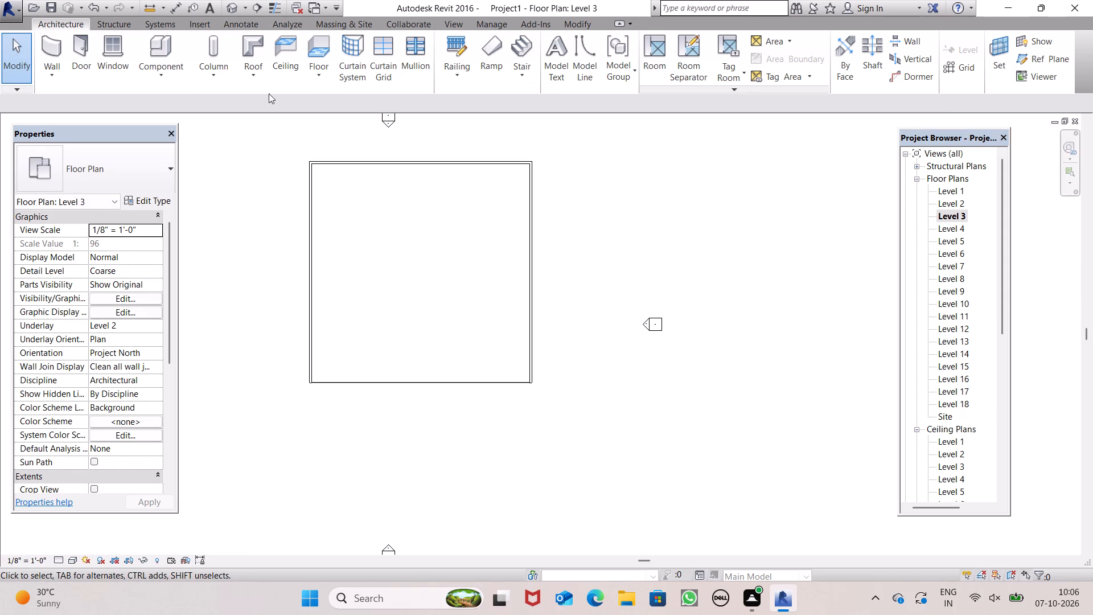
pyautogui.click(257, 76)
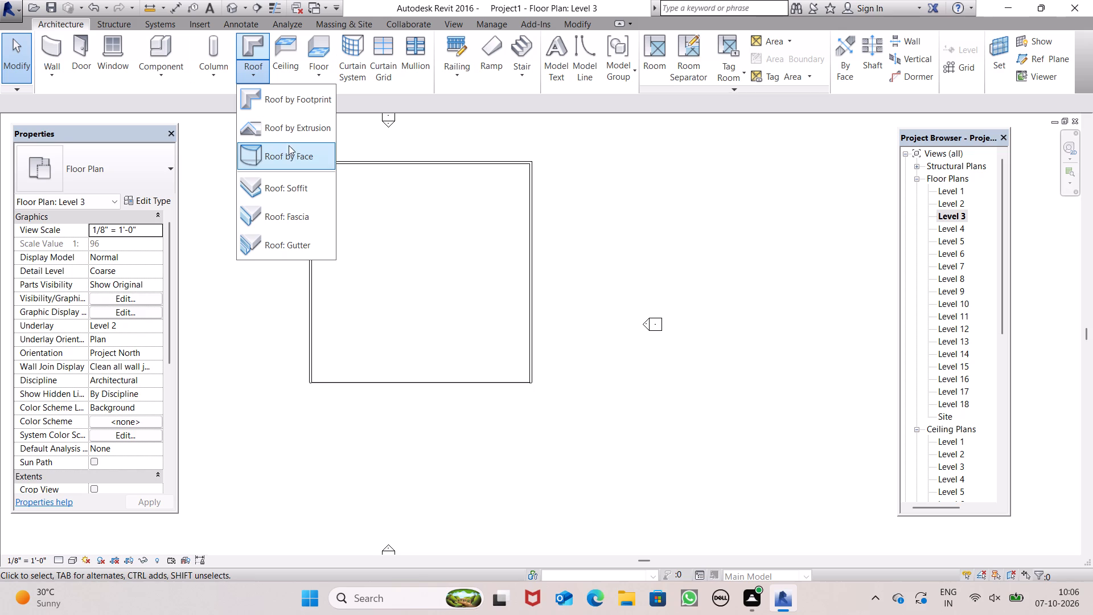
pyautogui.click(285, 100)
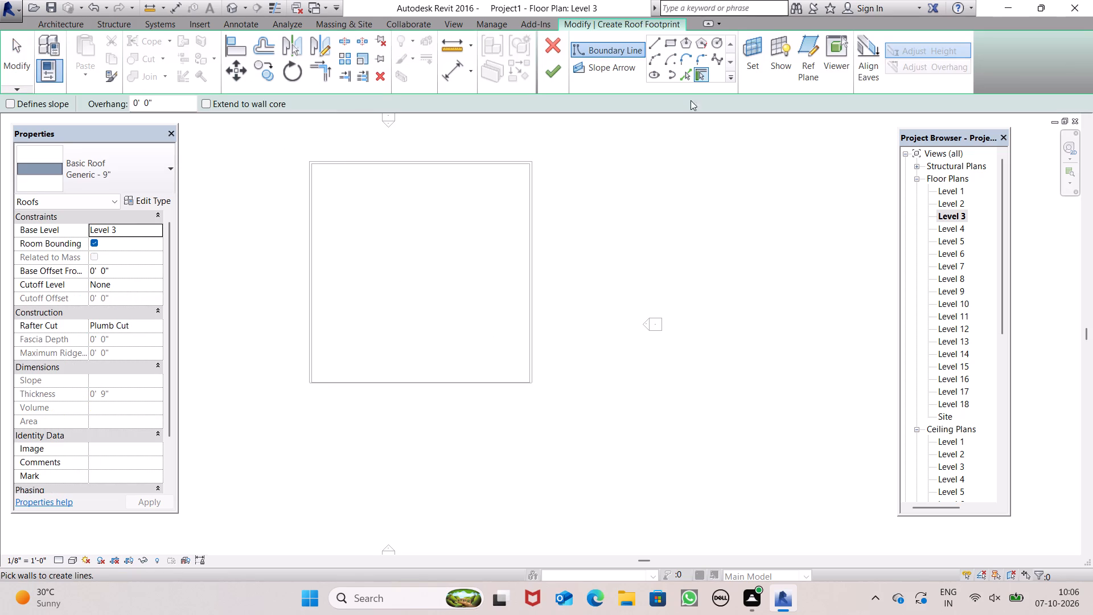
pyautogui.click(673, 45)
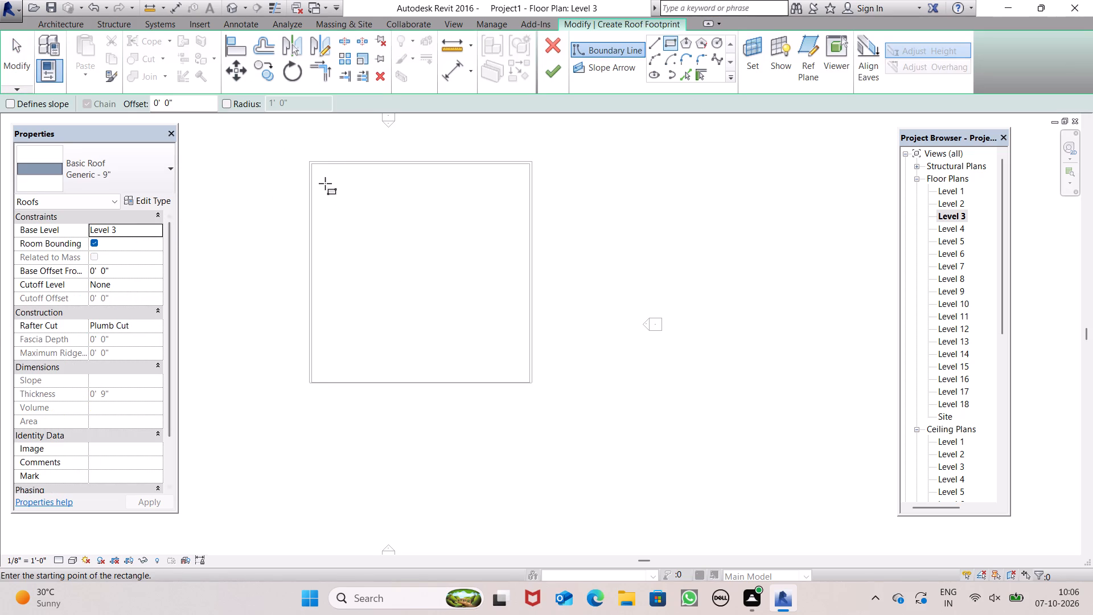
pyautogui.click(152, 229)
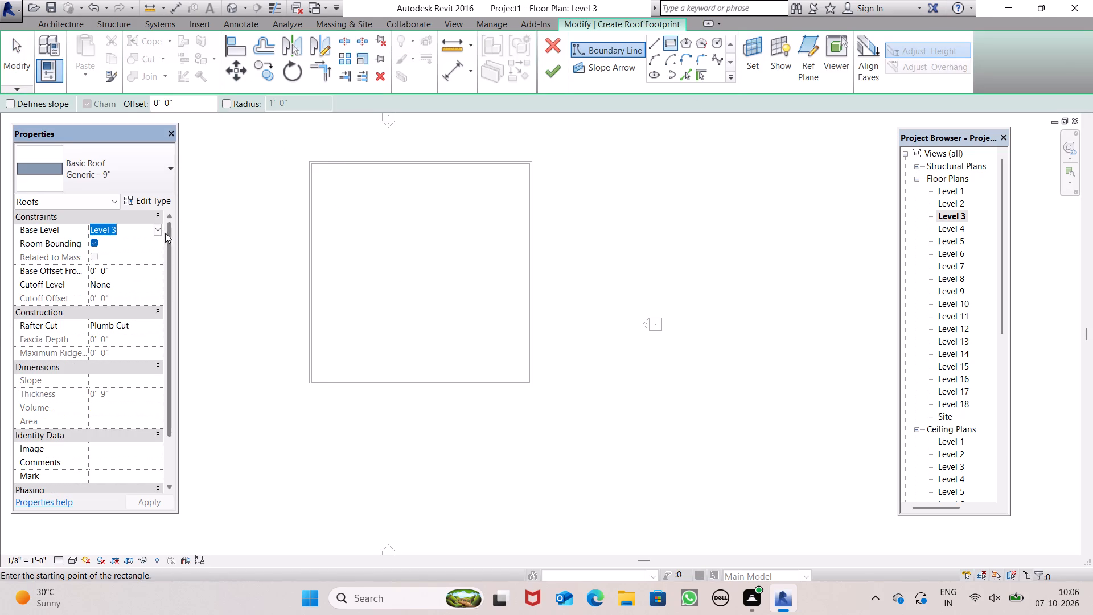
pyautogui.click(161, 231)
pyautogui.click(129, 277)
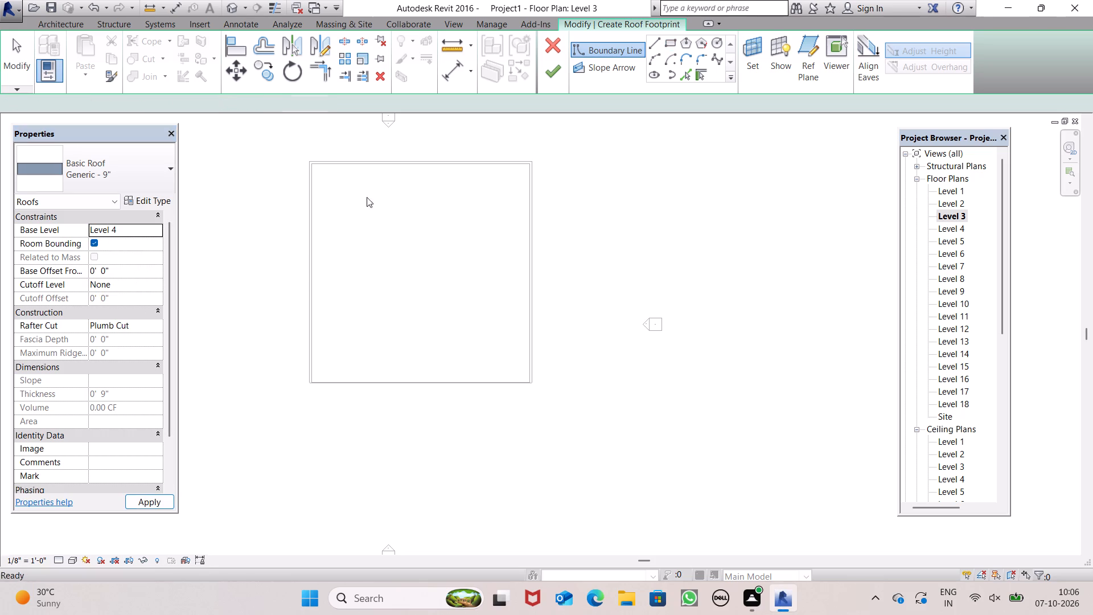
# Sketch the roof footprint rectangle between opposite outer wall corners and finish the roof without attaching the walls to it.
pyautogui.scroll(2, 418, 213)
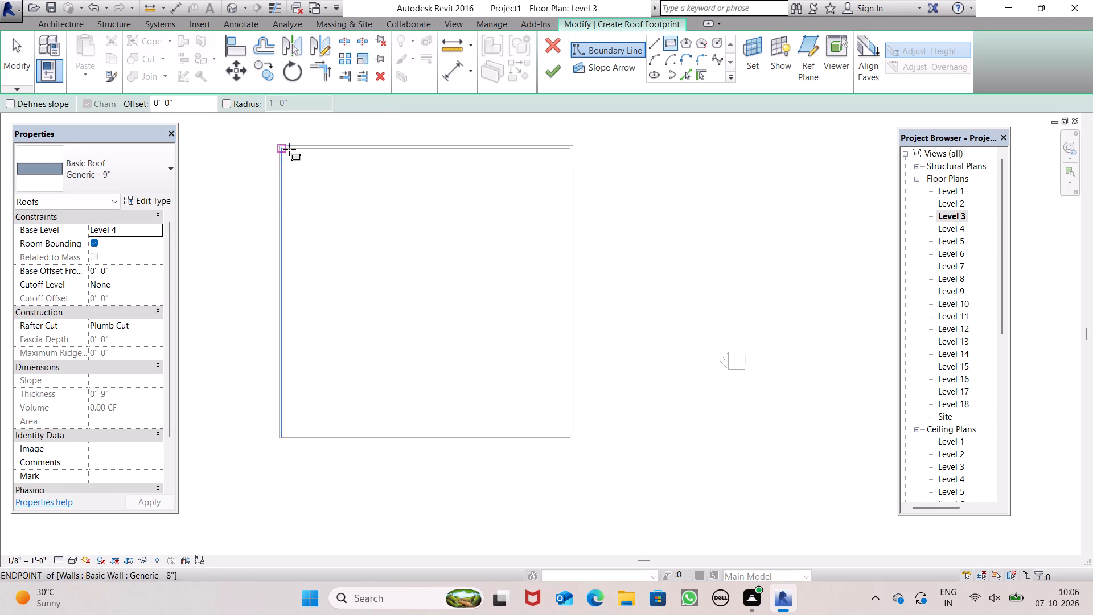
pyautogui.scroll(8, 277, 146)
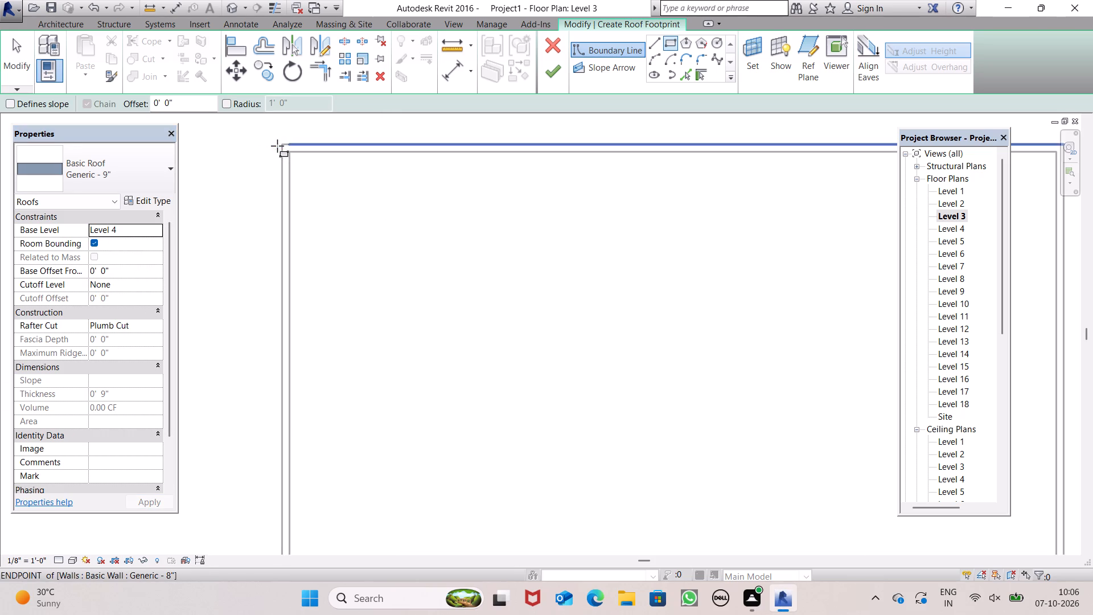
pyautogui.click(285, 145)
pyautogui.scroll(-10, 328, 216)
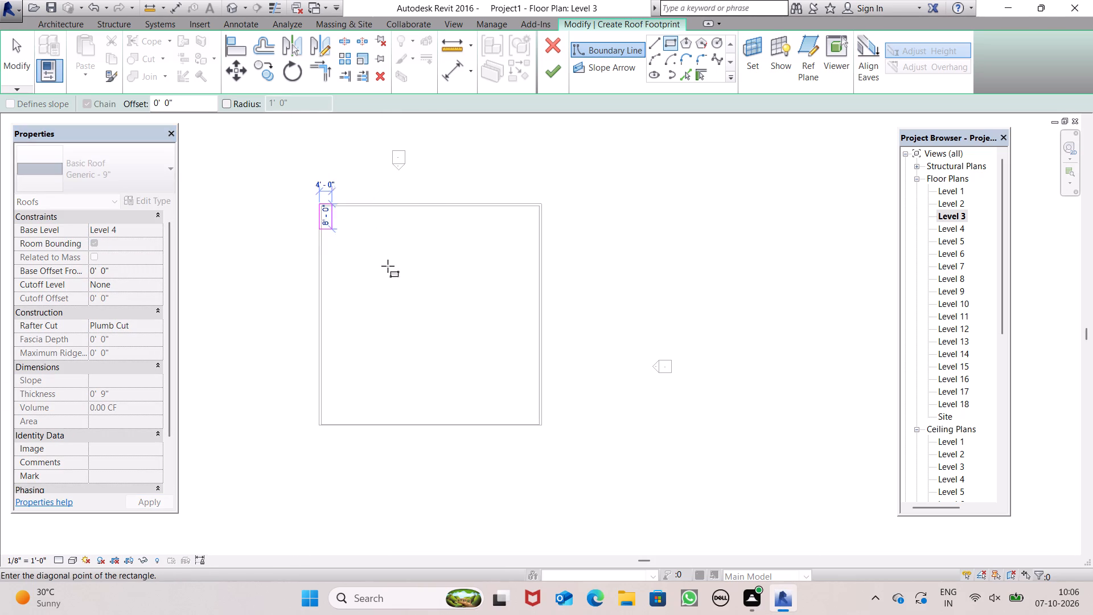
pyautogui.scroll(1, 509, 438)
pyautogui.scroll(-1, 523, 444)
pyautogui.scroll(1, 523, 444)
pyautogui.scroll(-1, 523, 444)
pyautogui.scroll(4, 523, 442)
pyautogui.scroll(9, 559, 412)
pyautogui.click(557, 413)
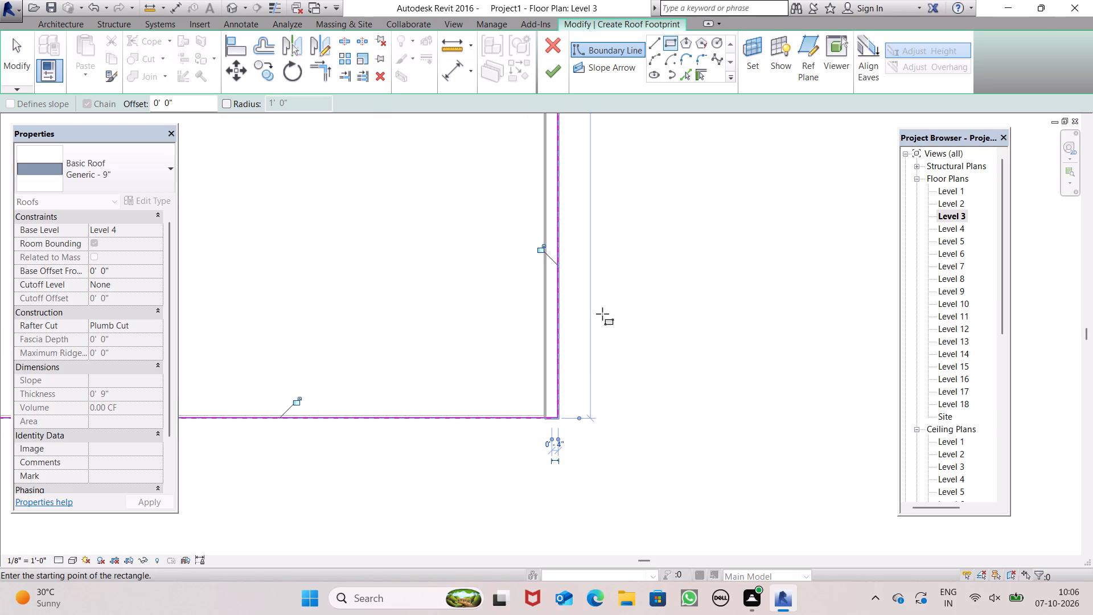
pyautogui.click(555, 80)
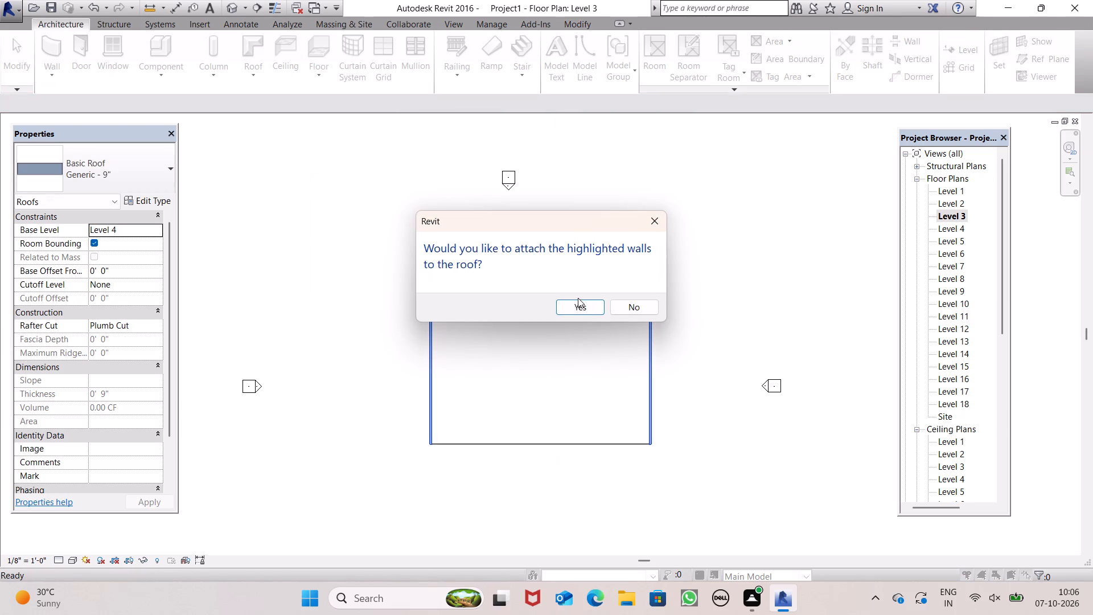
pyautogui.click(628, 305)
# Examine the new Level 4 roof on the upper storey from several sides in the 3D view.
pyautogui.scroll(-8, 533, 391)
pyautogui.scroll(-6, 578, 405)
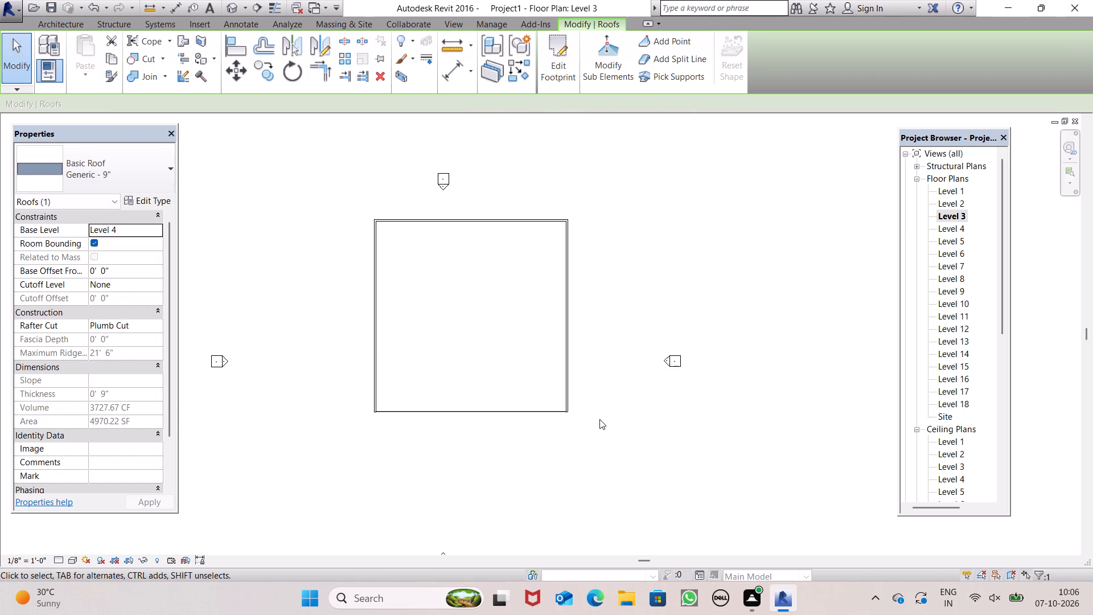
pyautogui.click(237, 12)
pyautogui.scroll(-1, 298, 113)
pyautogui.scroll(4, 517, 372)
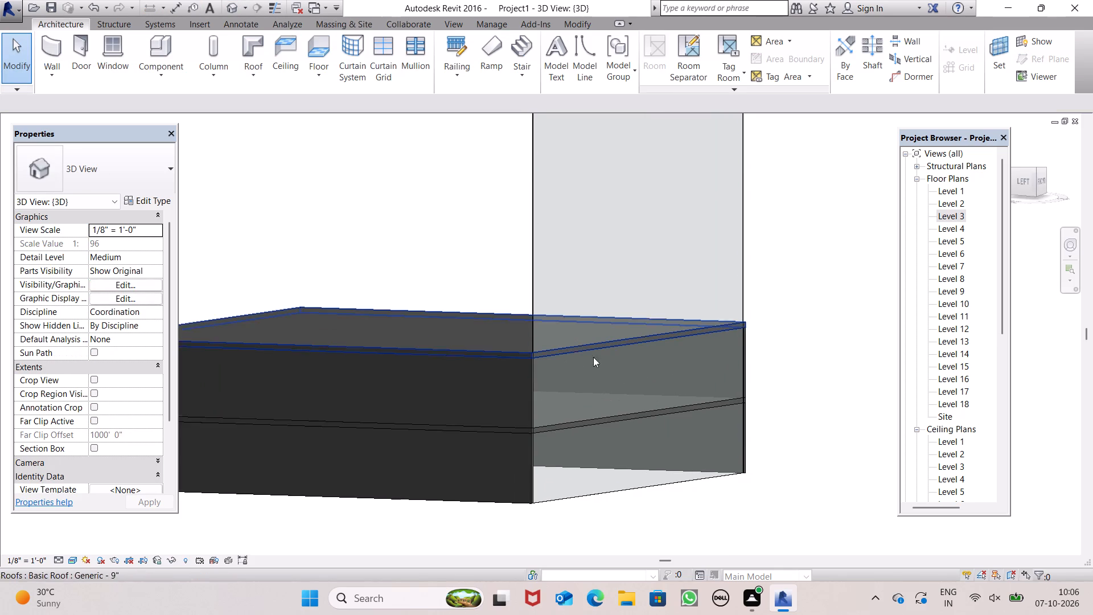
pyautogui.scroll(-4, 807, 393)
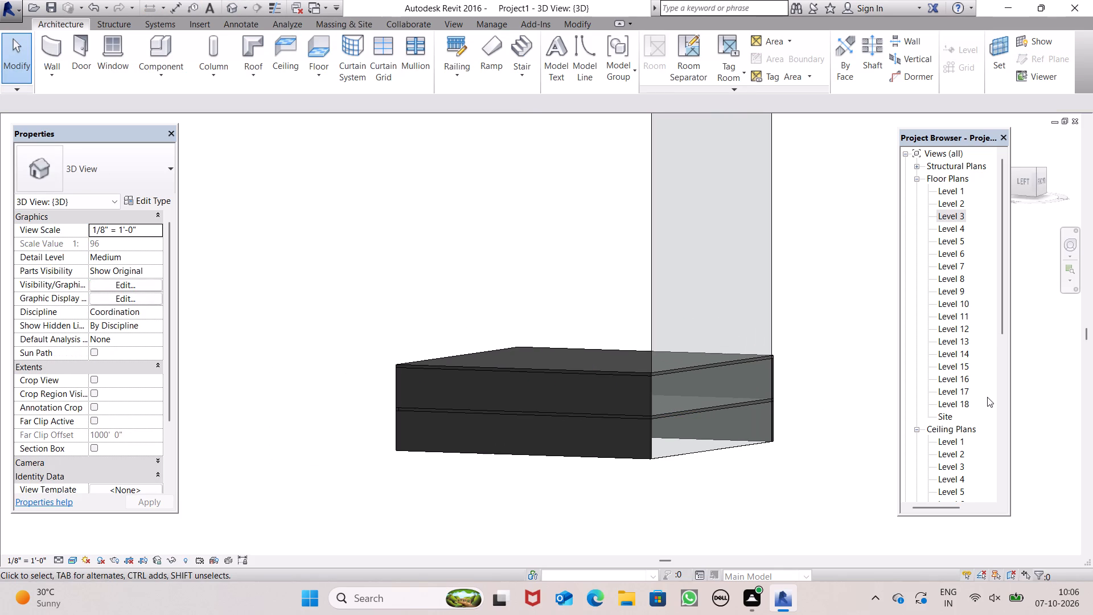
pyautogui.scroll(-1, 810, 408)
pyautogui.keyDown('shift'); pyautogui.moveTo(798, 444); pyautogui.dragTo(792, 446, button='middle'); pyautogui.keyUp('shift')
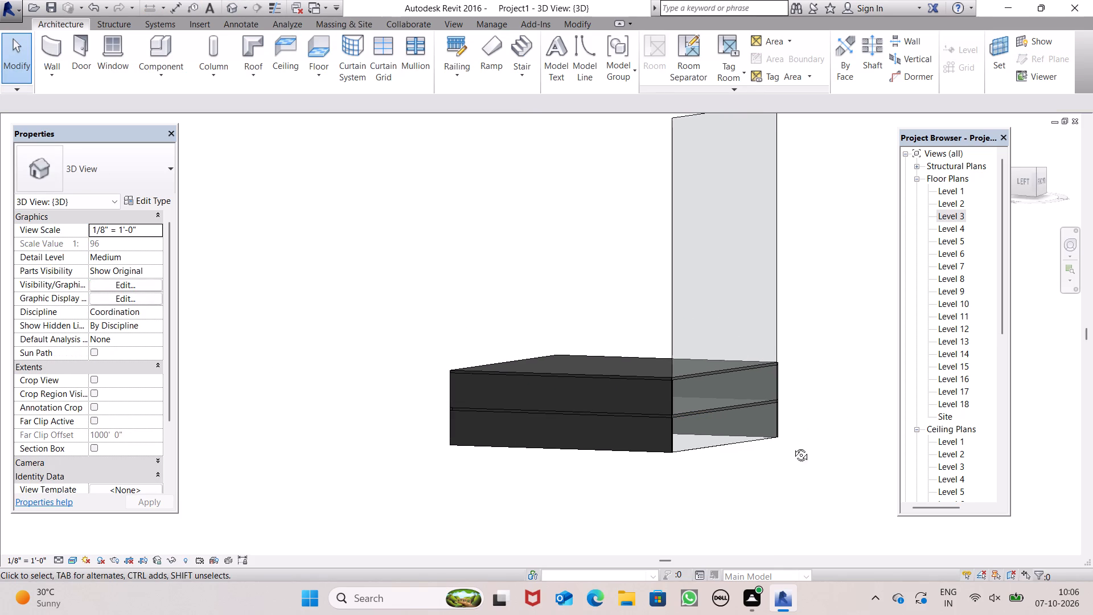
pyautogui.keyDown('shift'); pyautogui.moveTo(792, 446); pyautogui.dragTo(484, 429, button='middle'); pyautogui.keyUp('shift')
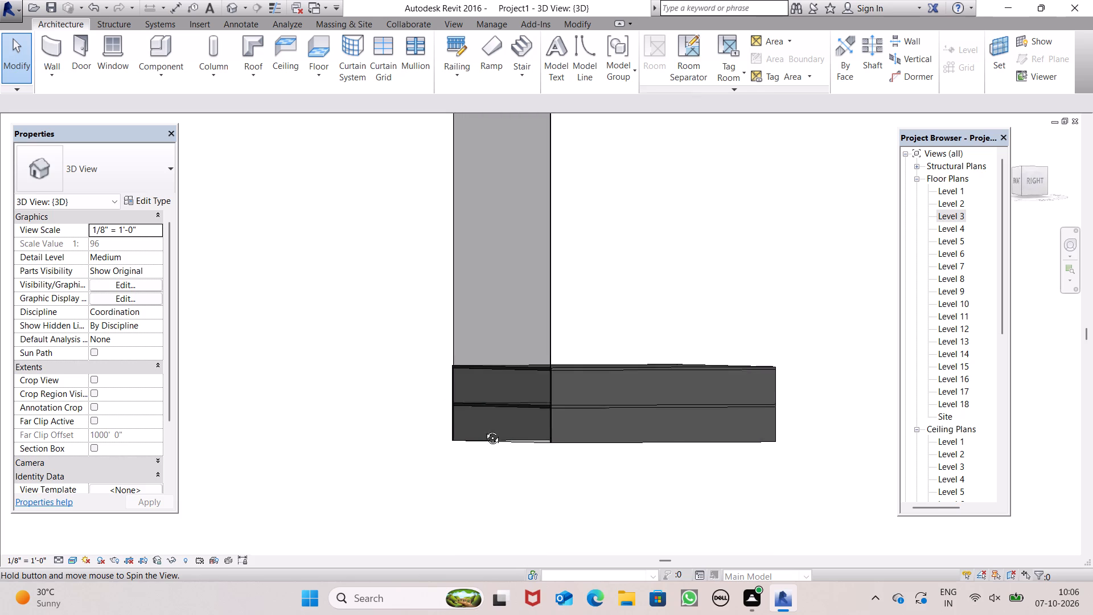
pyautogui.keyDown('shift'); pyautogui.moveTo(484, 429); pyautogui.dragTo(598, 453, button='middle'); pyautogui.keyUp('shift')
pyautogui.scroll(-4, 977, 265)
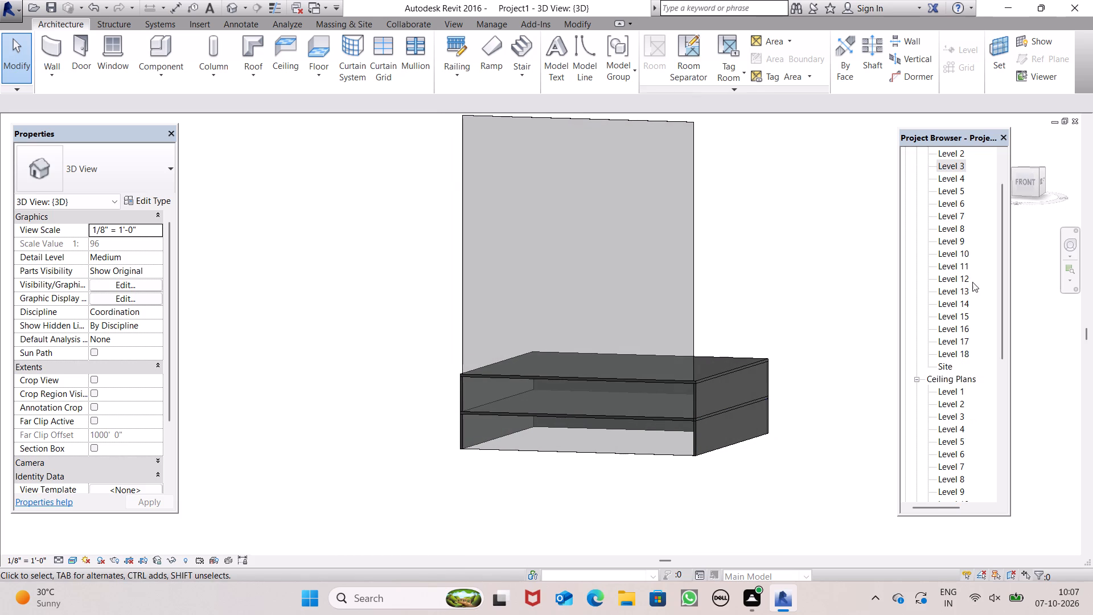
# Check the East and North elevations, then in the South elevation raise the upper-storey east wall's top to Level 5, 11' 6" high.
pyautogui.scroll(-17, 971, 329)
pyautogui.doubleClick(951, 429)
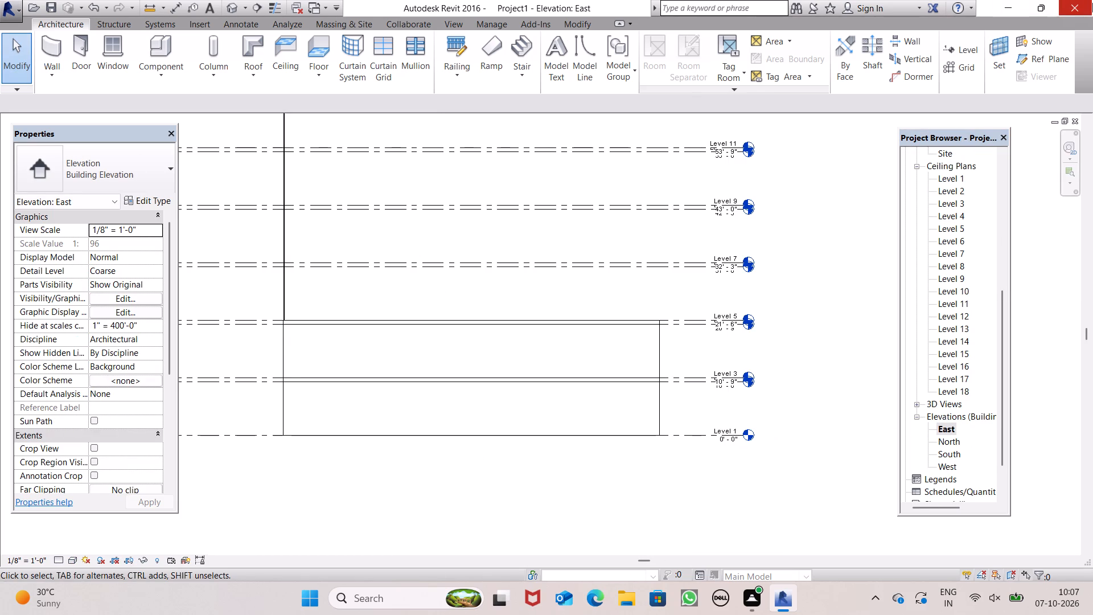
pyautogui.click(951, 441)
pyautogui.click(951, 441)
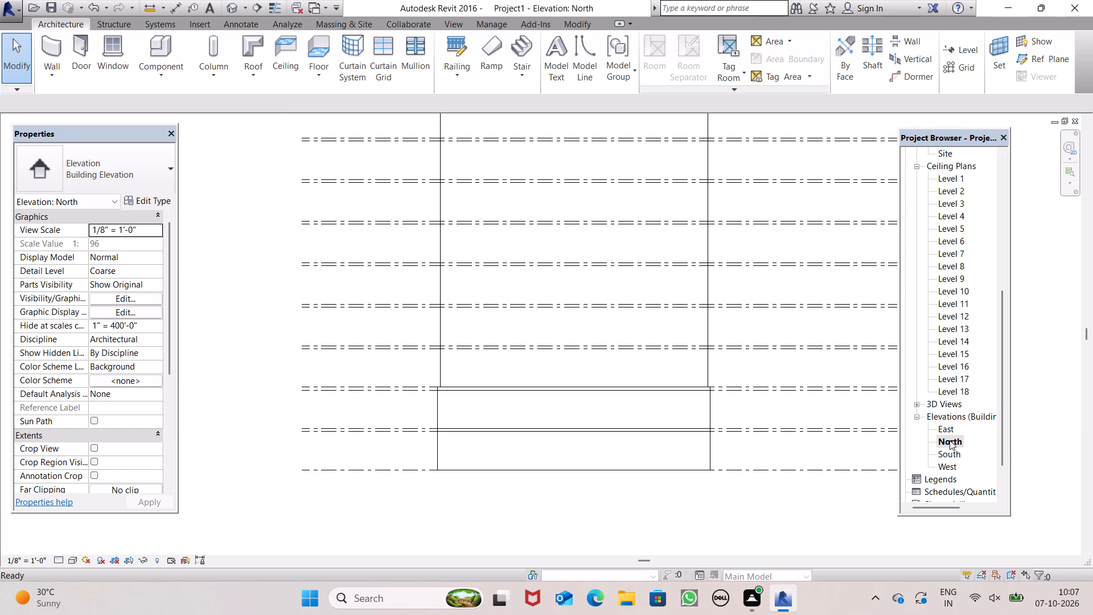
pyautogui.doubleClick(948, 454)
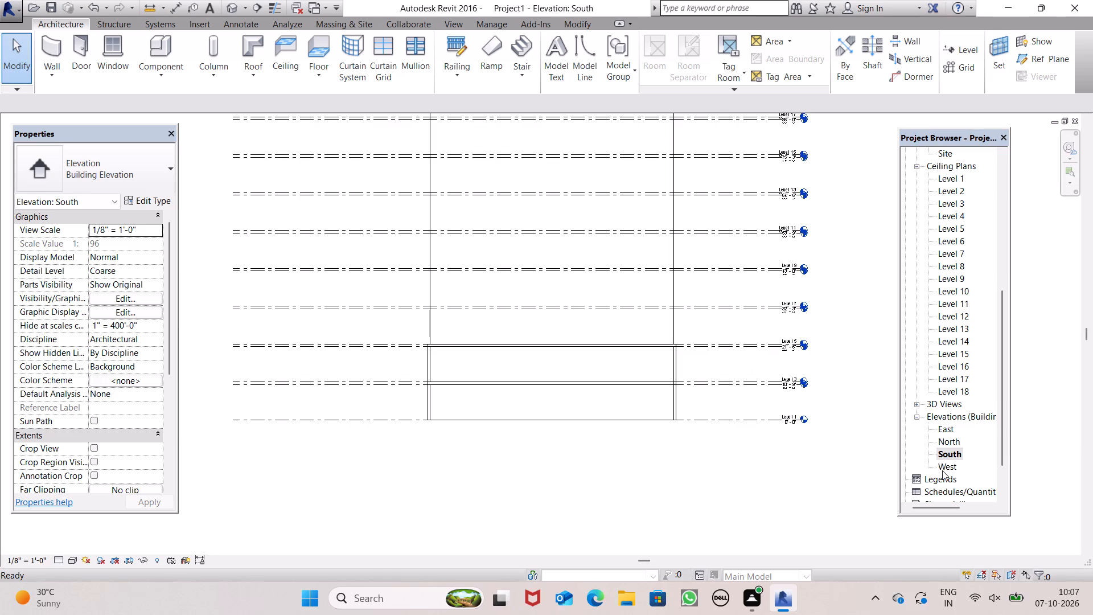
pyautogui.scroll(6, 692, 330)
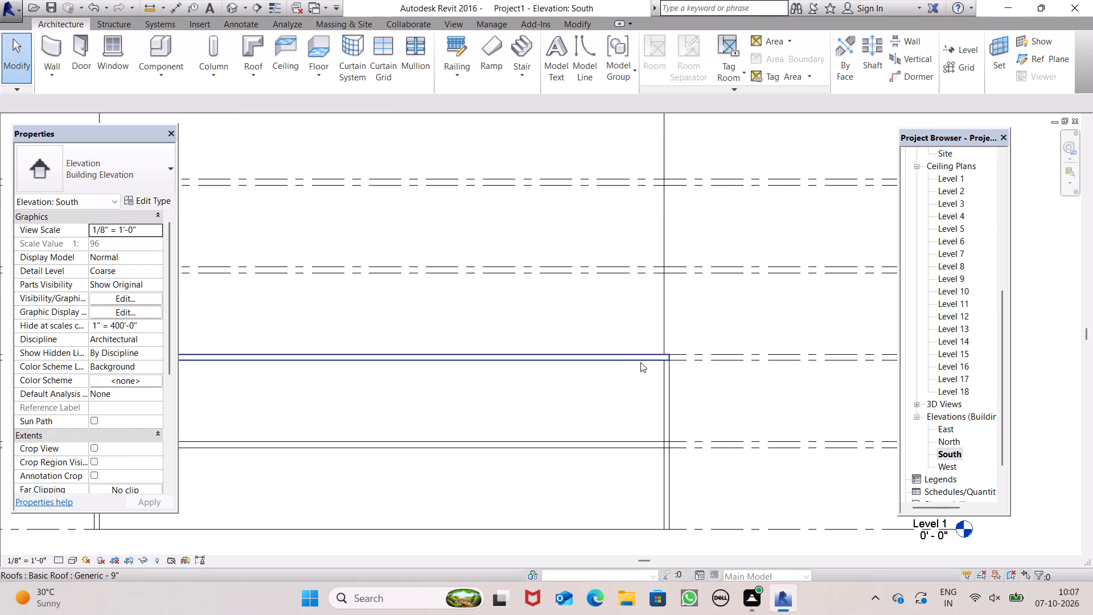
pyautogui.scroll(4, 661, 370)
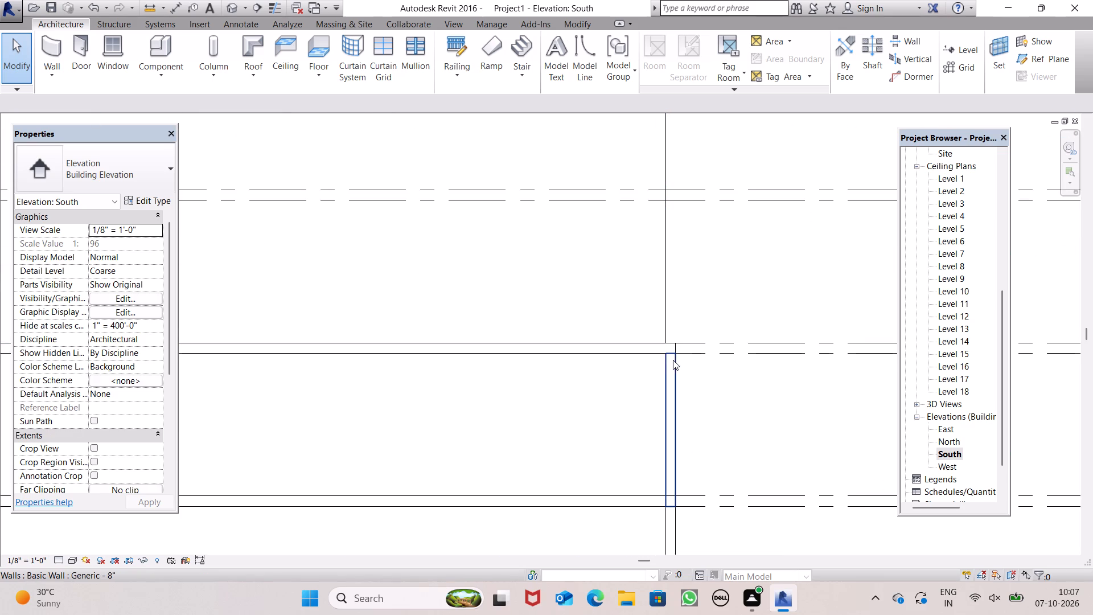
pyautogui.click(676, 361)
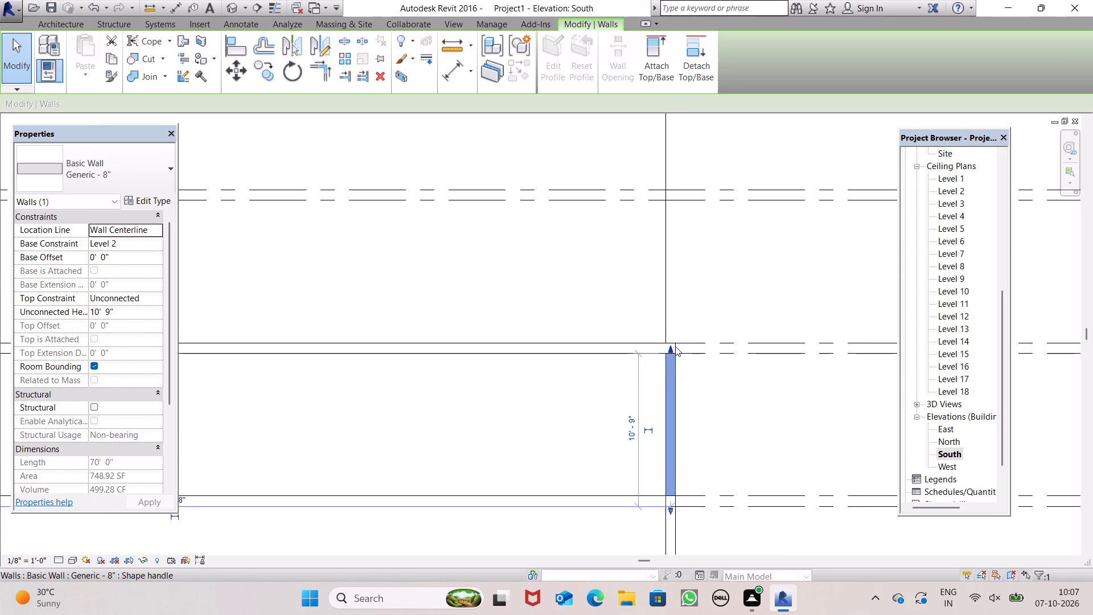
pyautogui.click(669, 348)
pyautogui.scroll(-3, 789, 343)
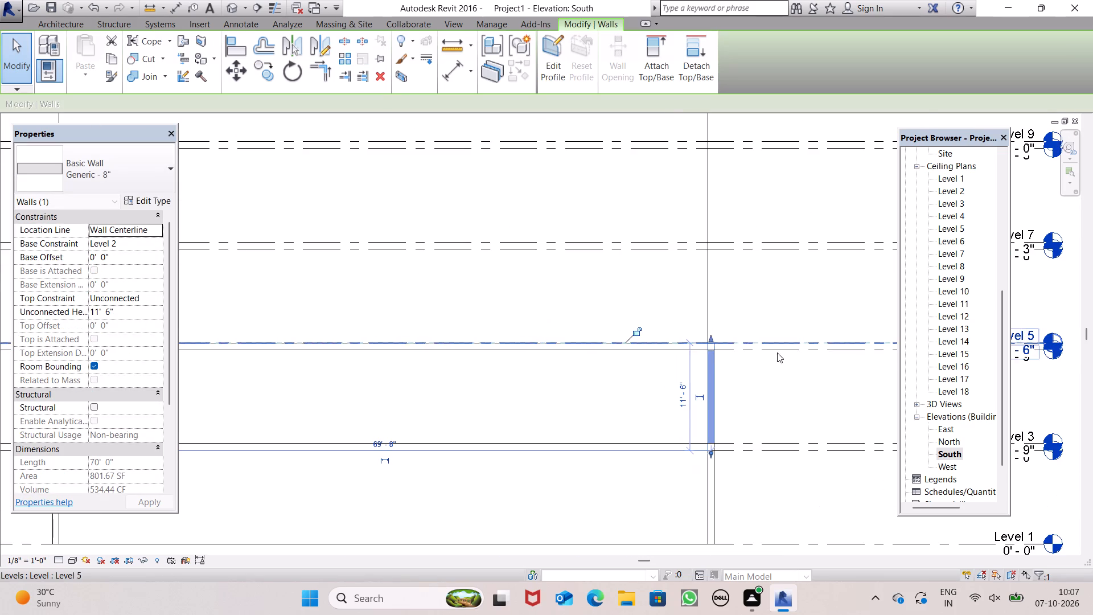
# Raise the top of the upper-storey west wall to Level 5 in the South elevation, making it 10' 9" high.
pyautogui.scroll(-2, 605, 391)
pyautogui.scroll(-5, 708, 419)
pyautogui.scroll(5, 435, 396)
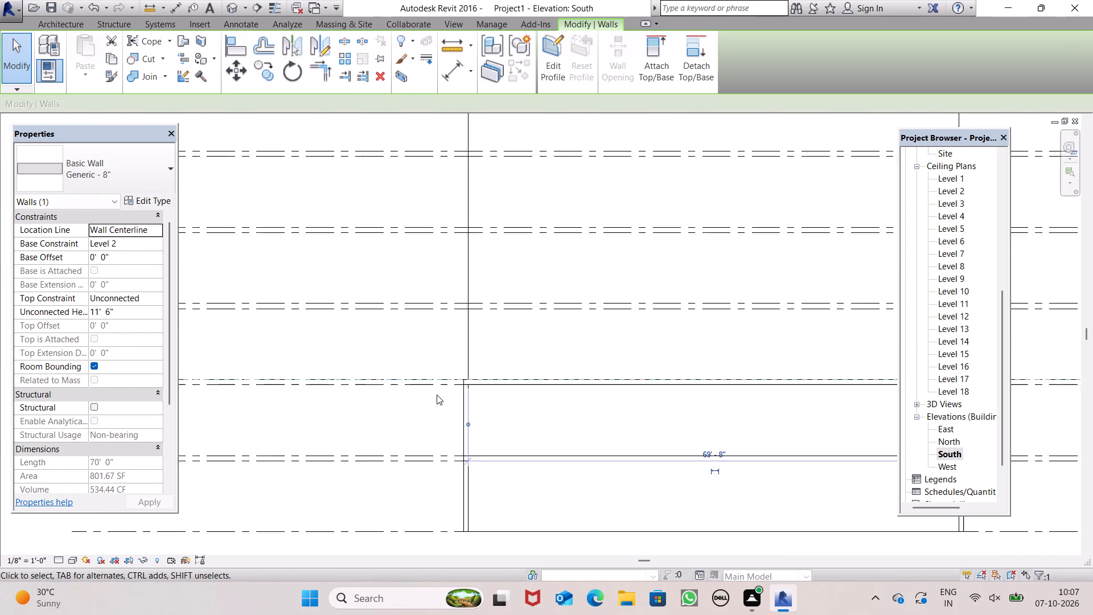
pyautogui.scroll(3, 437, 395)
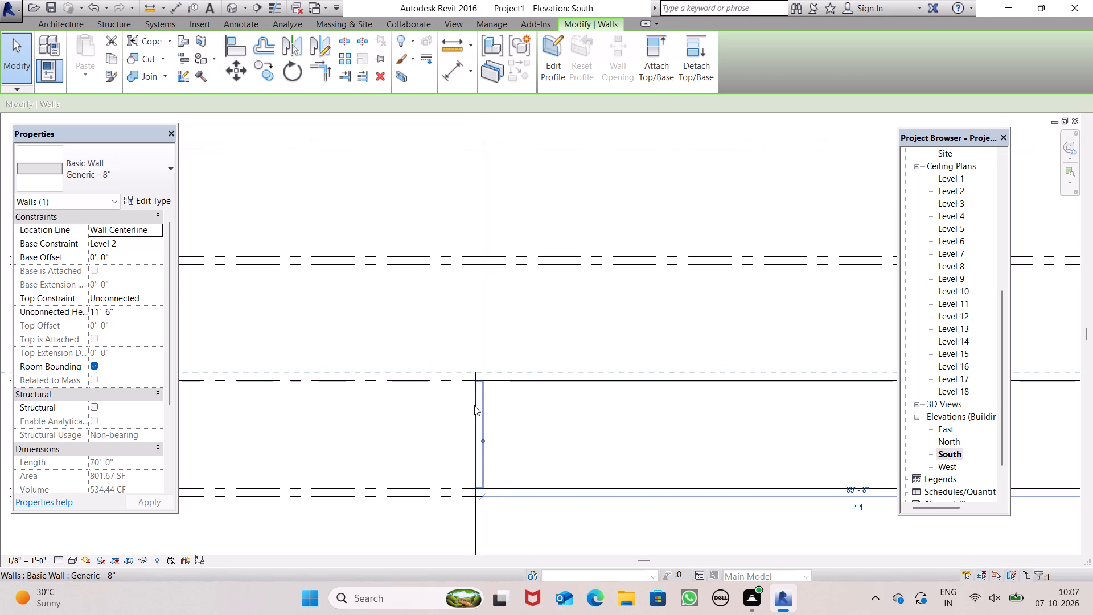
pyautogui.click(475, 408)
pyautogui.scroll(4, 479, 372)
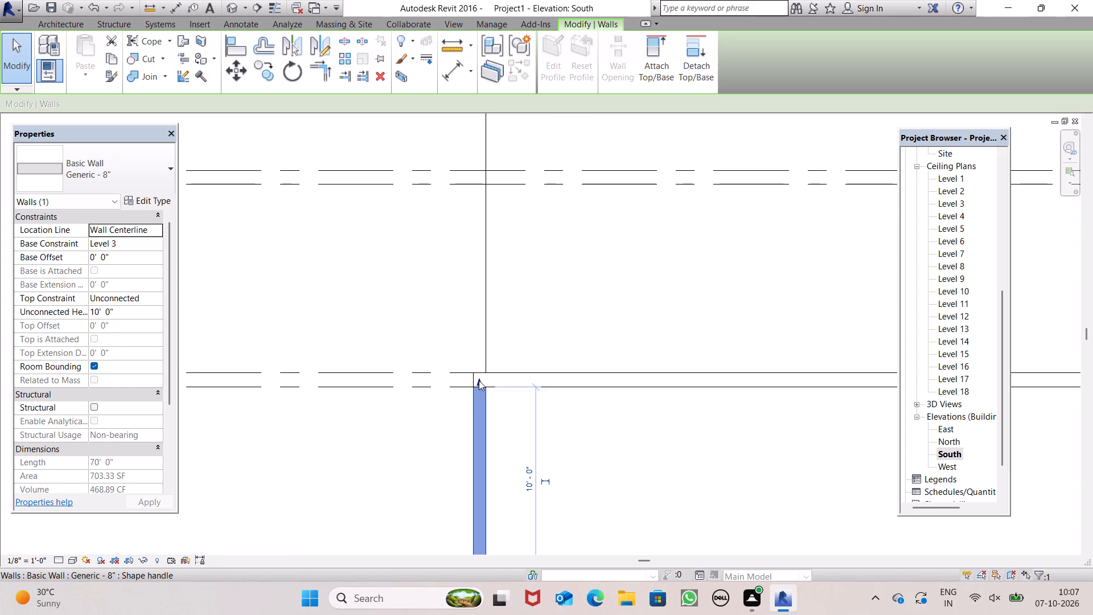
pyautogui.moveTo(478, 379); pyautogui.dragTo(478, 374)
pyautogui.scroll(-10, 531, 336)
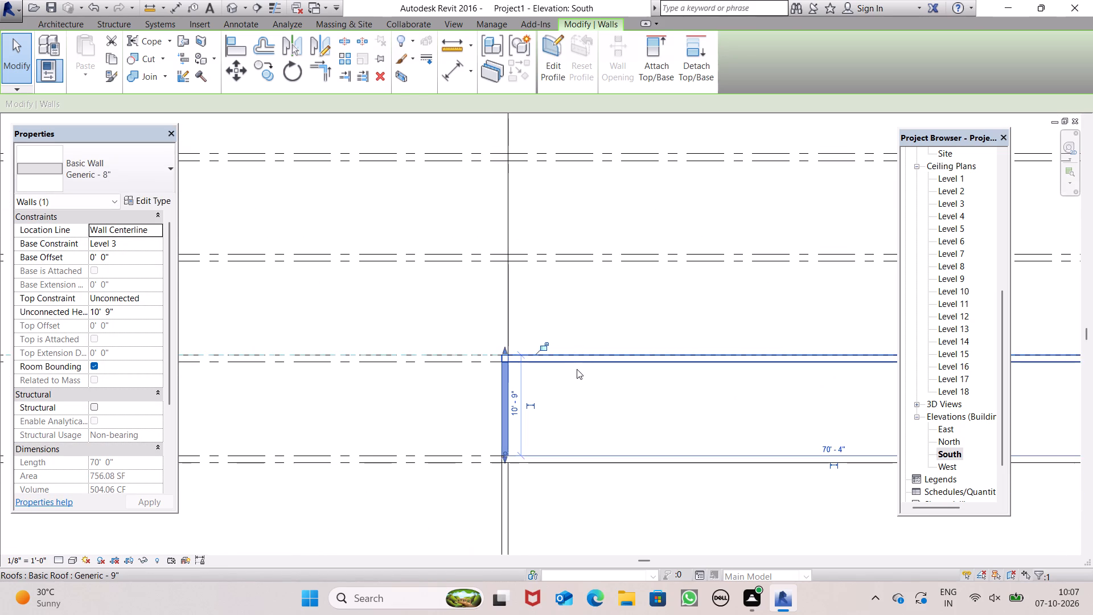
pyautogui.scroll(-6, 577, 369)
pyautogui.click(637, 492)
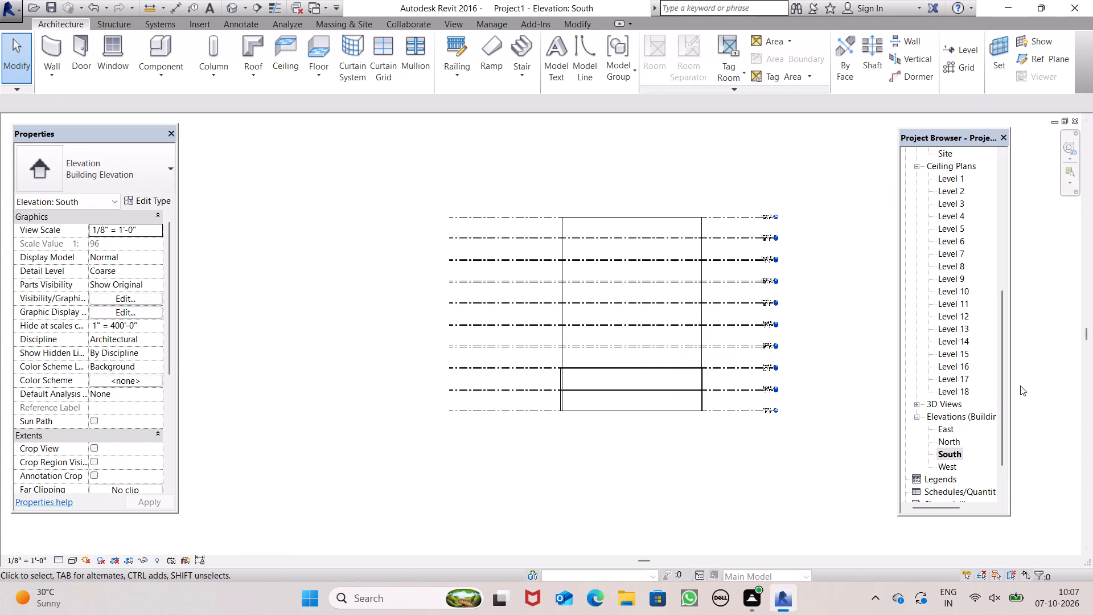
# Inspect the upper-storey walls on both sides in the North elevation, then return to the South elevation.
pyautogui.click(943, 446)
pyautogui.click(943, 446)
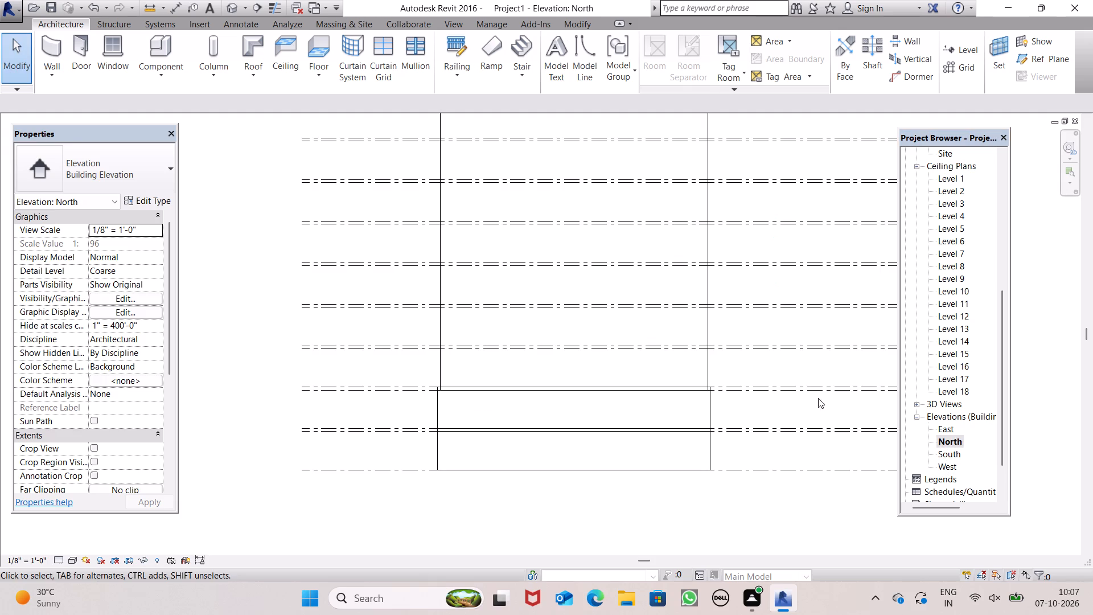
pyautogui.click(706, 401)
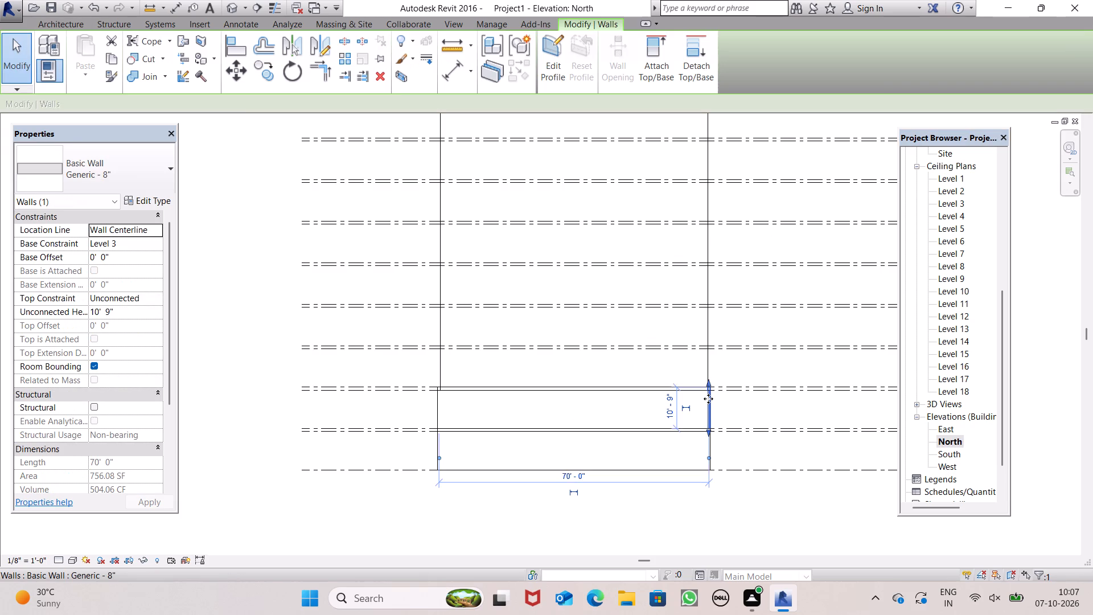
pyautogui.scroll(13, 708, 399)
pyautogui.scroll(-10, 738, 371)
pyautogui.scroll(-1, 337, 395)
pyautogui.scroll(1, 307, 393)
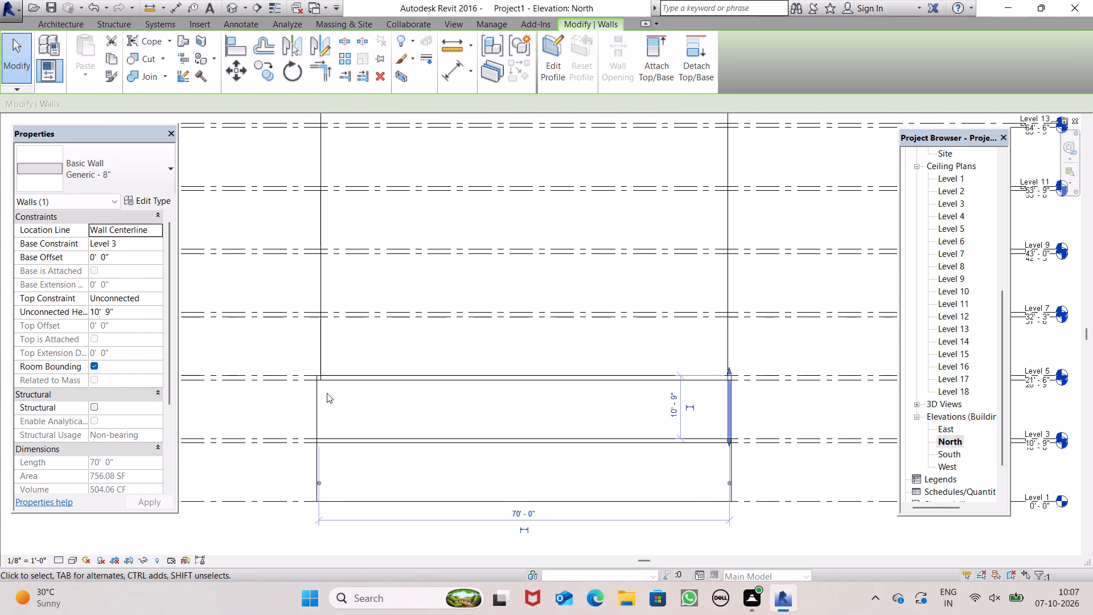
pyautogui.click(314, 396)
pyautogui.scroll(7, 314, 384)
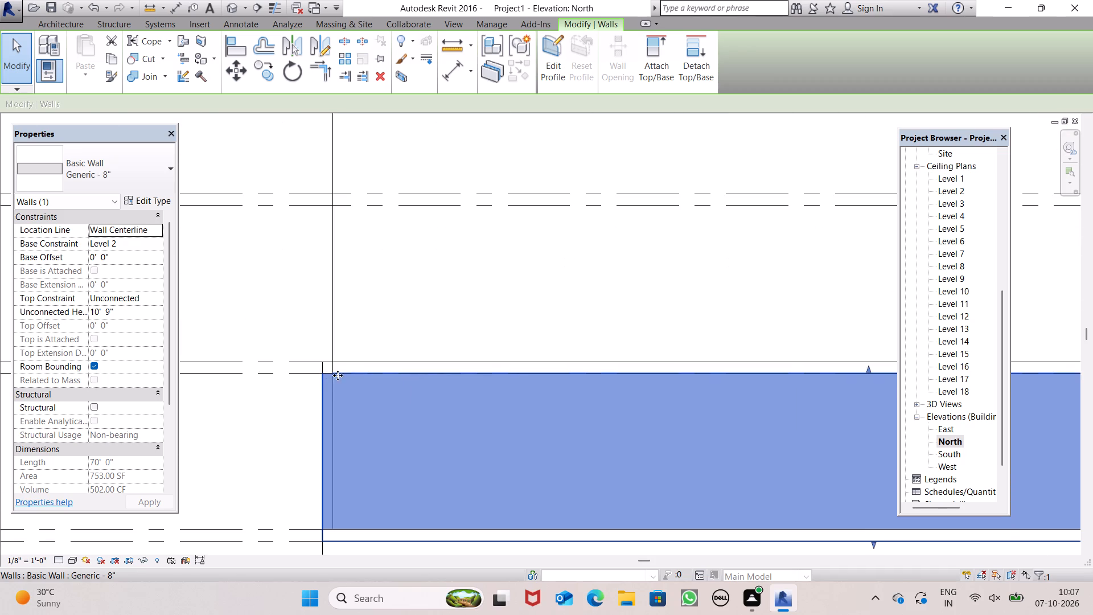
pyautogui.scroll(-10, 336, 384)
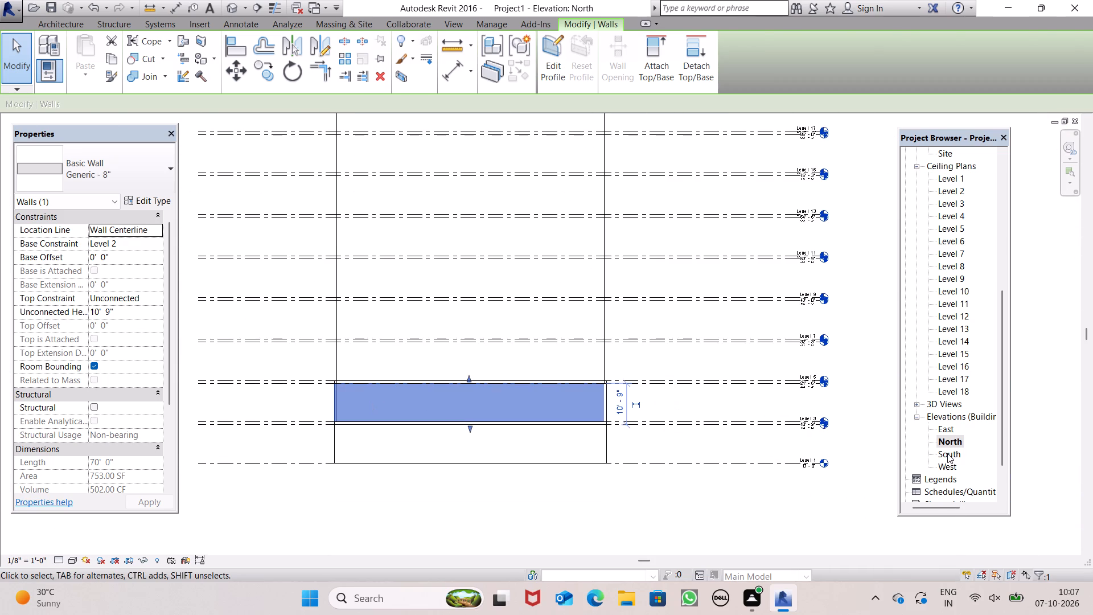
pyautogui.doubleClick(947, 456)
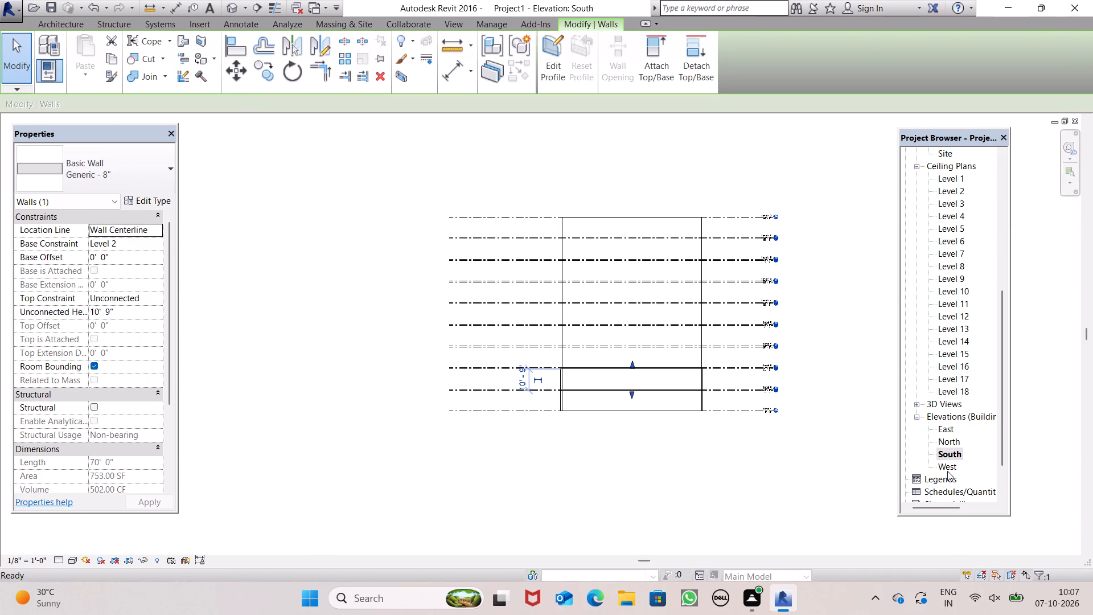
pyautogui.click(947, 471)
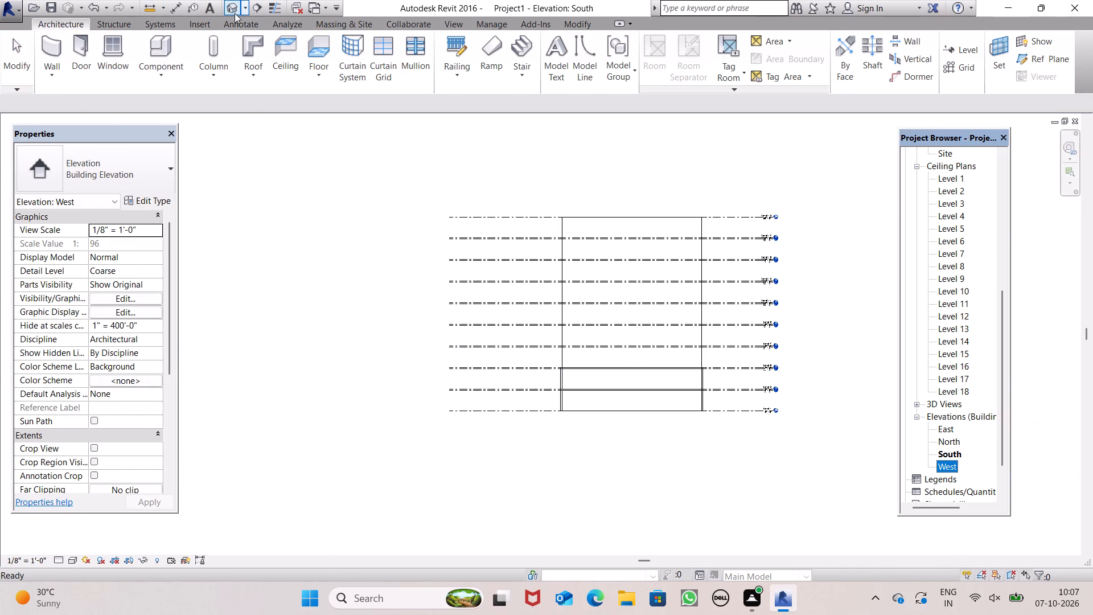
# Open the 3D view and examine the two stacked storeys and their roof slabs from the front, back and right sides.
pyautogui.click(235, 13)
pyautogui.scroll(-1, 711, 419)
pyautogui.scroll(4, 697, 408)
pyautogui.scroll(6, 731, 374)
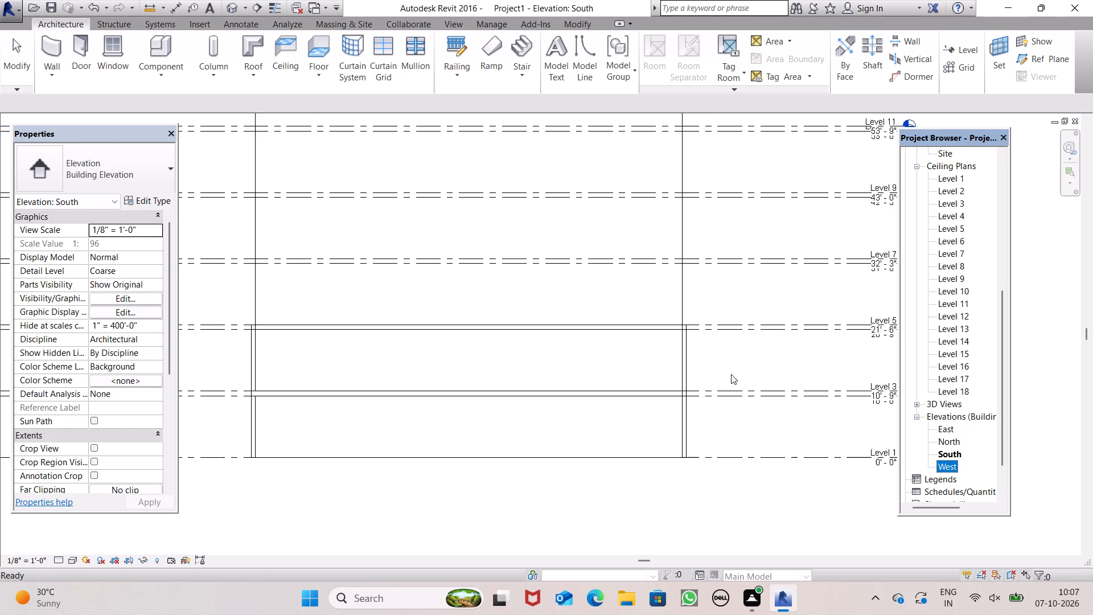
pyautogui.scroll(-6, 737, 363)
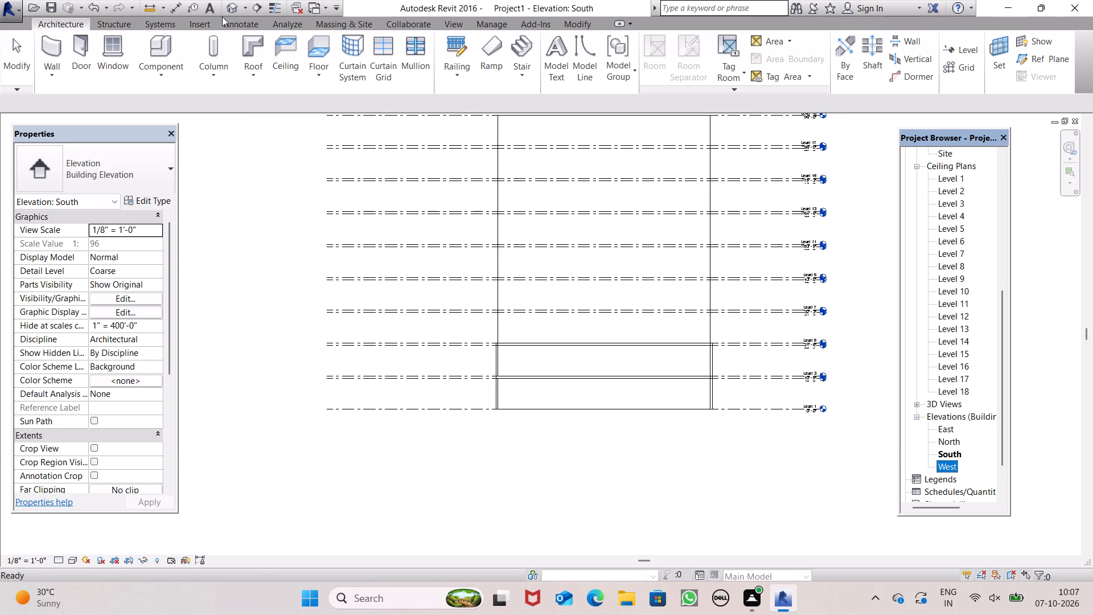
pyautogui.click(227, 11)
pyautogui.click(287, 217)
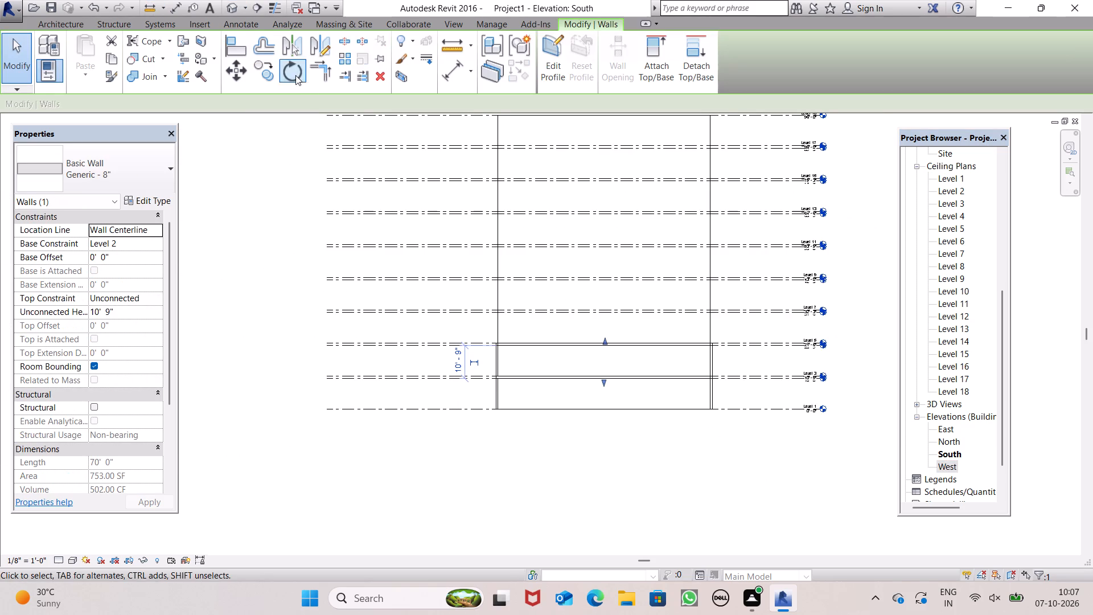
pyautogui.click(235, 9)
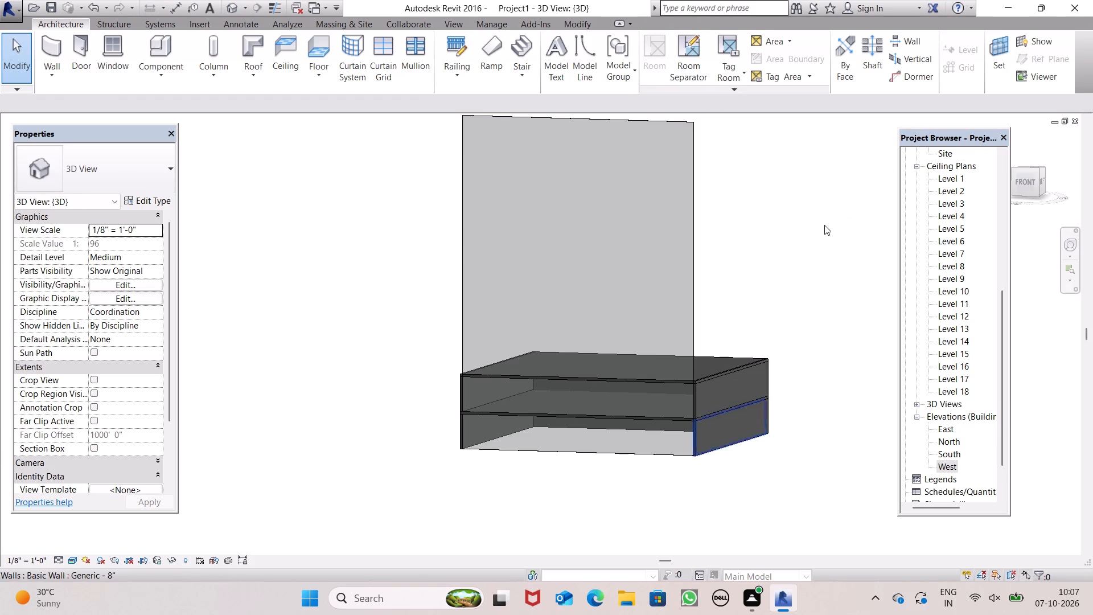
pyautogui.scroll(4, 751, 447)
pyautogui.scroll(-3, 728, 386)
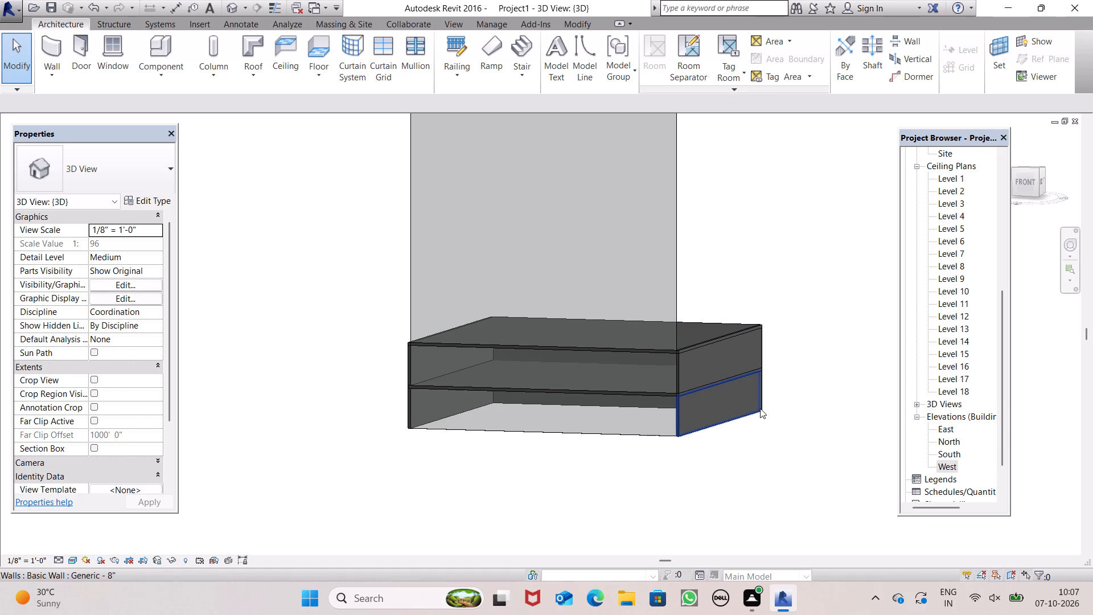
pyautogui.moveTo(760, 408); pyautogui.dragTo(313, 408, button='middle')
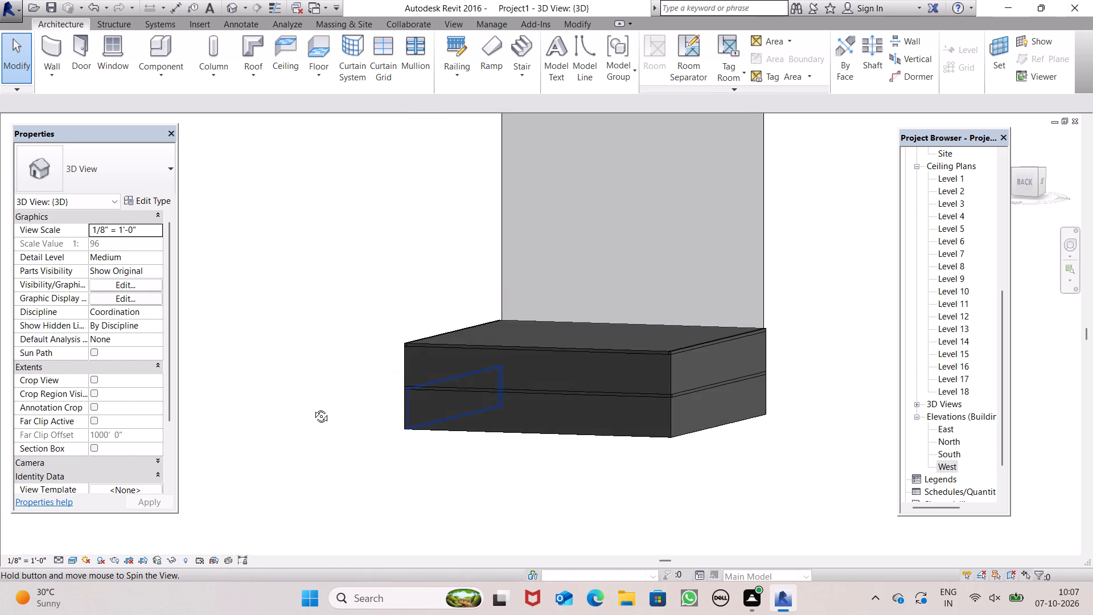
pyautogui.moveTo(313, 408); pyautogui.dragTo(313, 392, button='middle')
pyautogui.scroll(5, 451, 304)
pyautogui.scroll(-5, 500, 347)
pyautogui.moveTo(500, 379); pyautogui.dragTo(710, 536, button='middle')
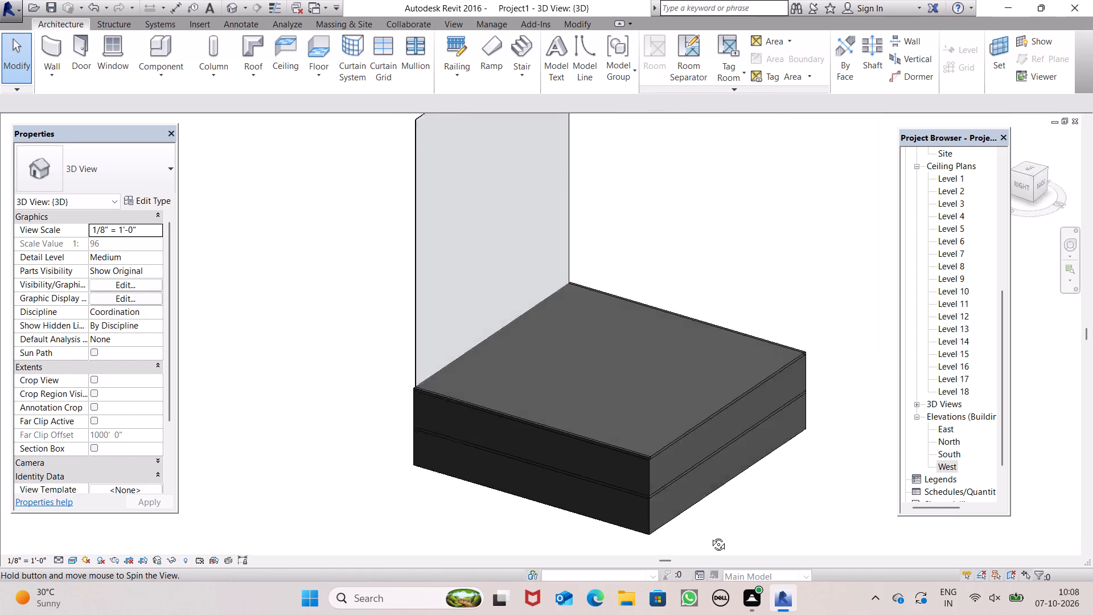
pyautogui.moveTo(710, 536); pyautogui.dragTo(710, 538, button='middle')
pyautogui.keyDown('shift'); pyautogui.scroll(10, 706, 471); pyautogui.keyUp('shift')
pyautogui.keyDown('shift'); pyautogui.scroll(-1, 696, 463); pyautogui.keyUp('shift')
pyautogui.keyDown('shift'); pyautogui.scroll(5, 696, 463); pyautogui.keyUp('shift')
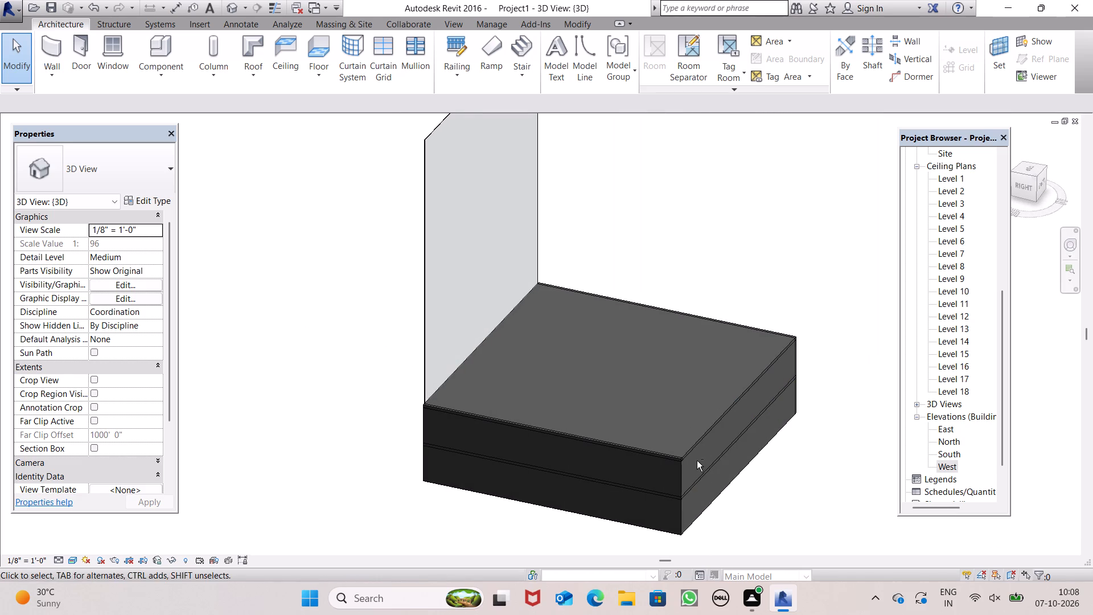
pyautogui.keyDown('shift'); pyautogui.scroll(18, 700, 442); pyautogui.keyUp('shift')
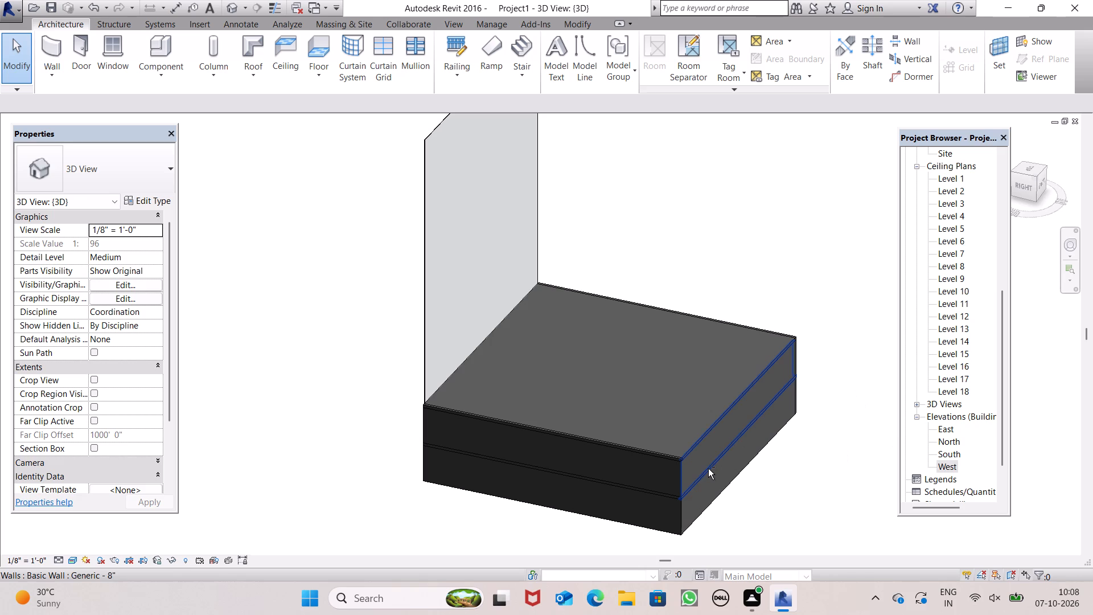
pyautogui.keyDown('shift'); pyautogui.scroll(9, 847, 501); pyautogui.keyUp('shift')
pyautogui.hotkey('shift', 'space')
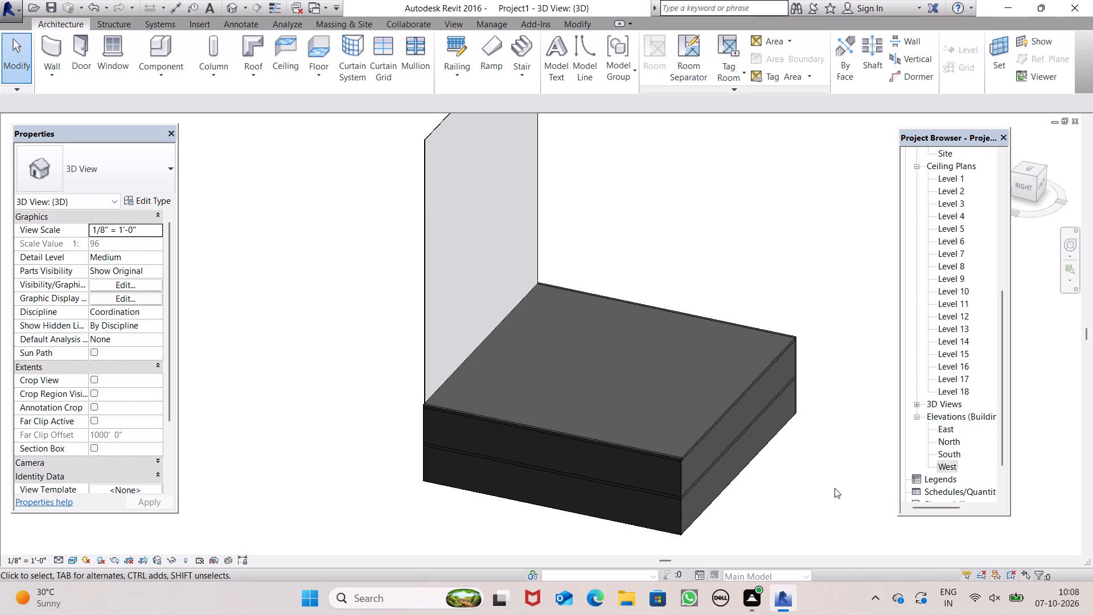
# Inspect how the Level 4 roof meets the upper-storey wall tops at the corners, selecting the roof and viewing it from several sides.
pyautogui.scroll(6, 832, 487)
pyautogui.scroll(7, 430, 440)
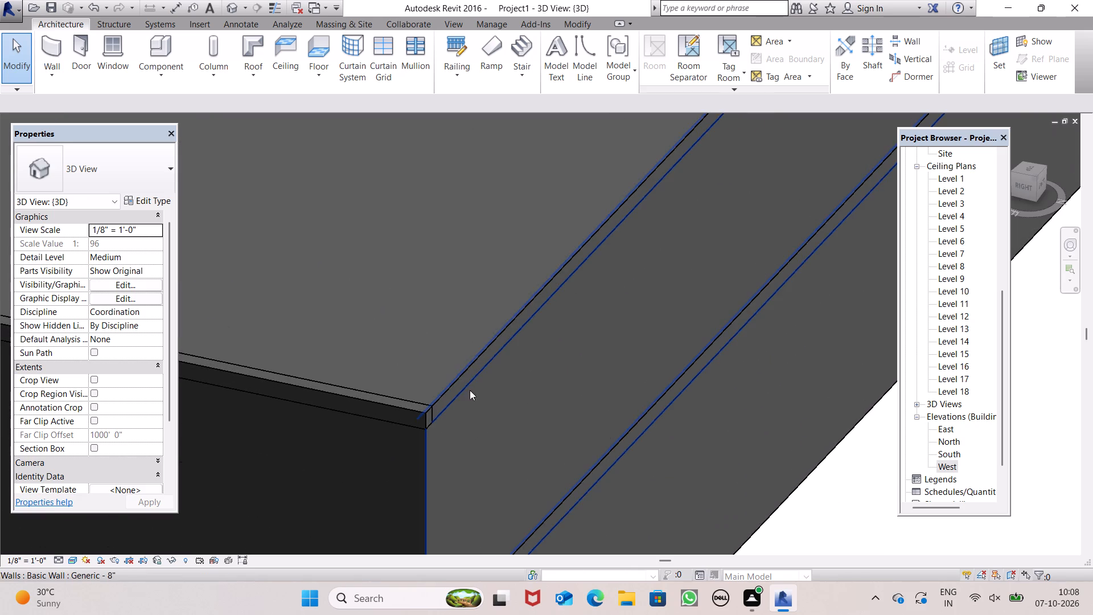
pyautogui.click(453, 398)
pyautogui.scroll(-8, 589, 432)
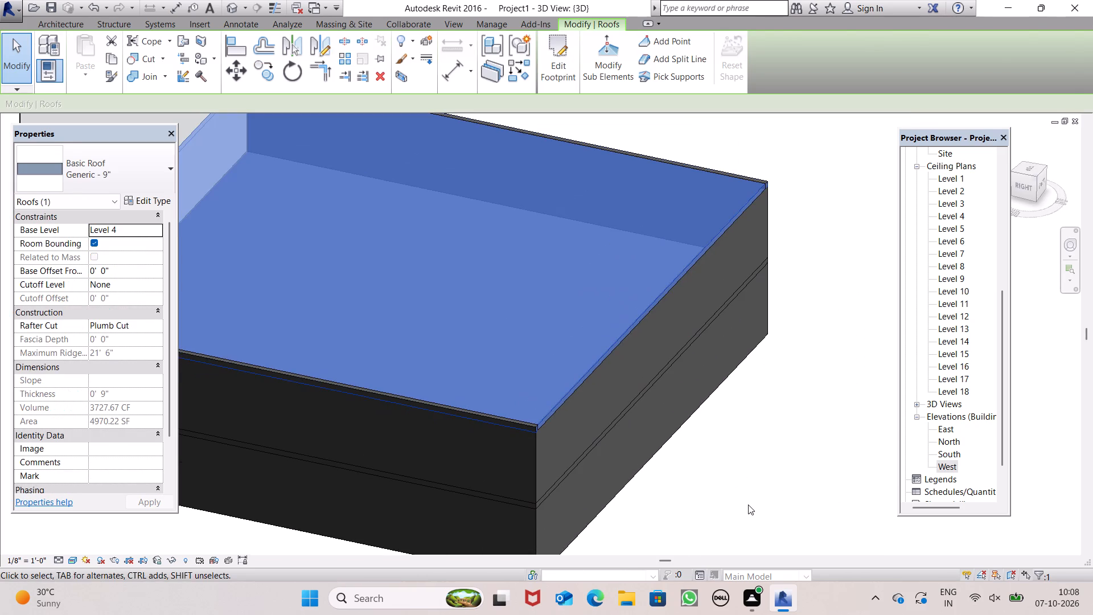
pyautogui.click(748, 506)
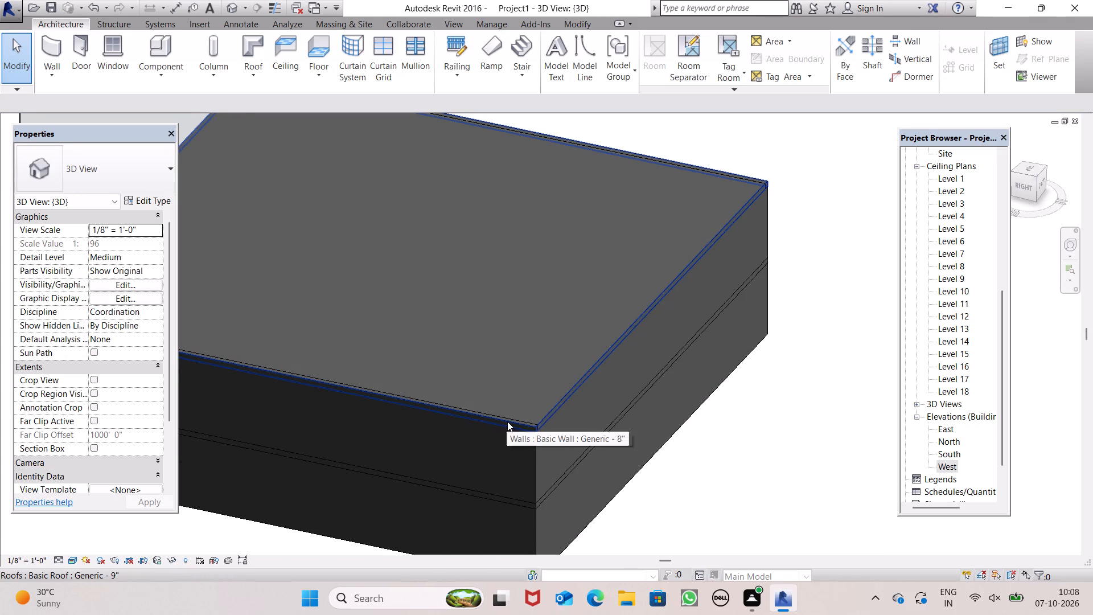
pyautogui.click(507, 421)
pyautogui.scroll(-5, 558, 424)
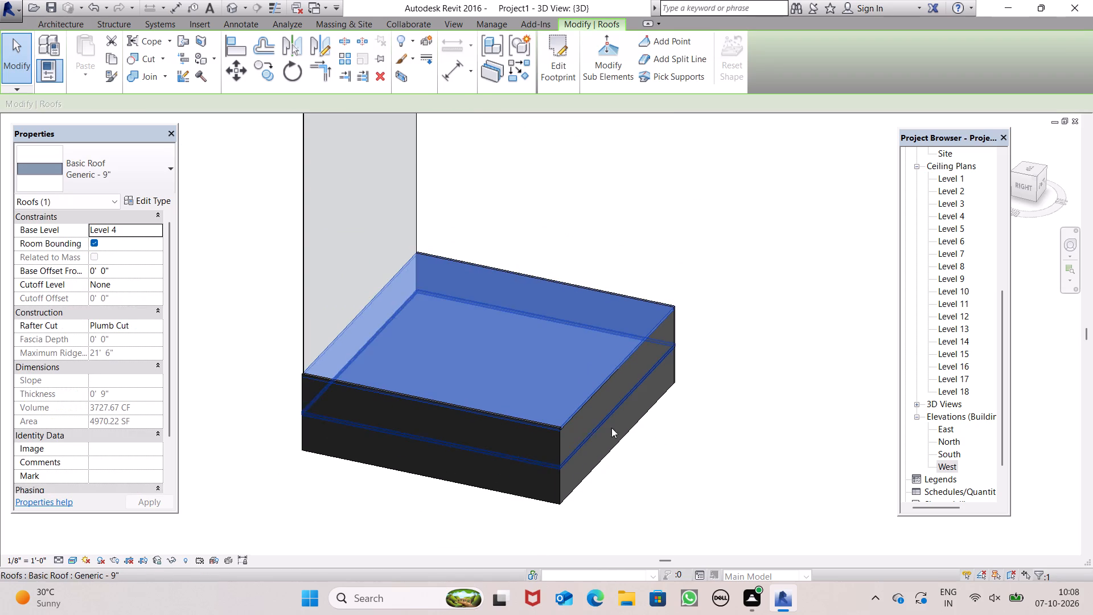
pyautogui.keyDown('shift'); pyautogui.moveTo(764, 475); pyautogui.dragTo(428, 377, button='middle'); pyautogui.keyUp('shift')
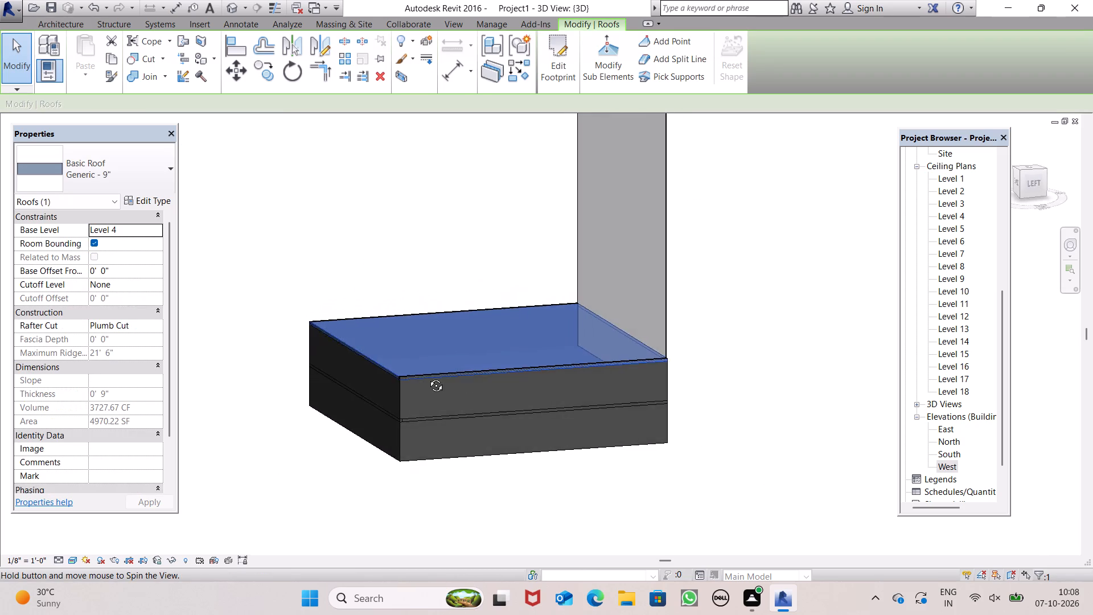
pyautogui.keyDown('shift'); pyautogui.moveTo(428, 377); pyautogui.dragTo(862, 389, button='middle'); pyautogui.keyUp('shift')
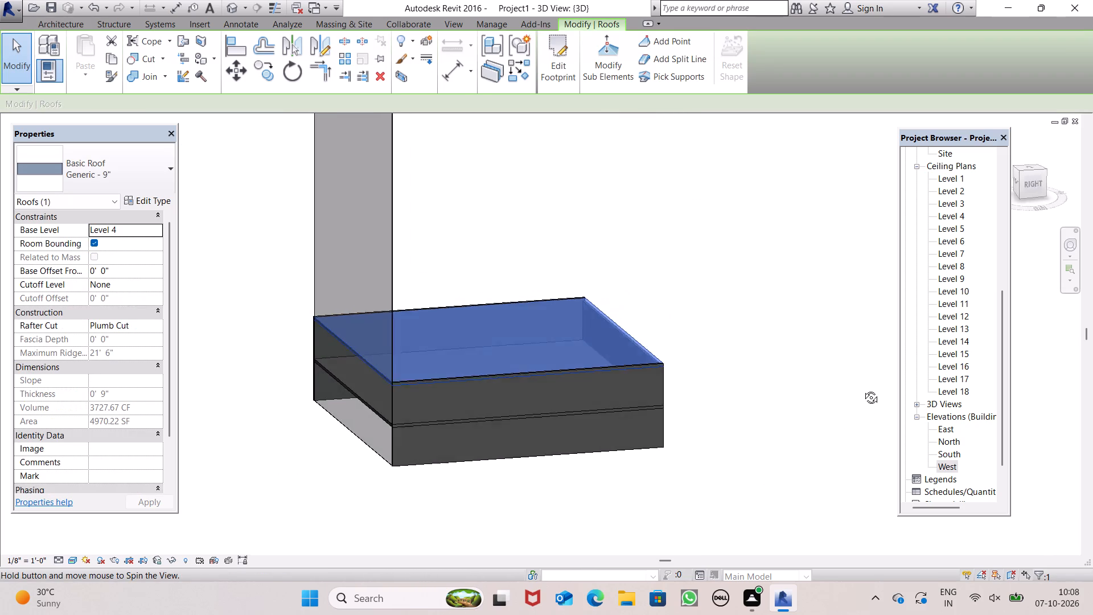
pyautogui.keyDown('shift'); pyautogui.moveTo(862, 389); pyautogui.dragTo(817, 434, button='middle'); pyautogui.keyUp('shift')
pyautogui.keyDown('shift'); pyautogui.scroll(1, 817, 434); pyautogui.keyUp('shift')
pyautogui.scroll(8, 591, 391)
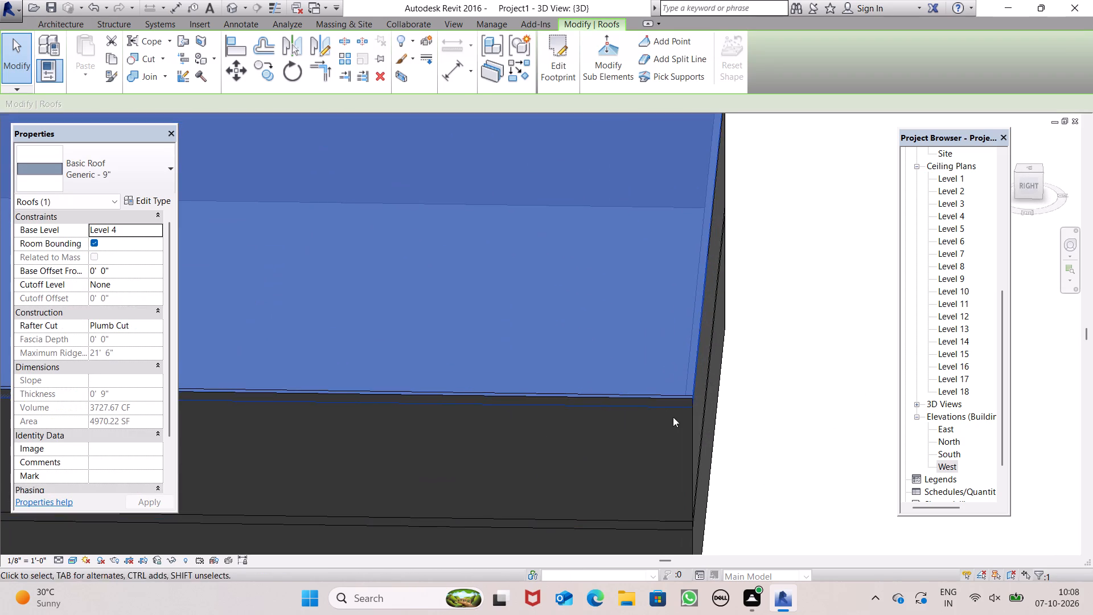
pyautogui.click(678, 409)
pyautogui.click(819, 403)
pyautogui.scroll(-2, 798, 367)
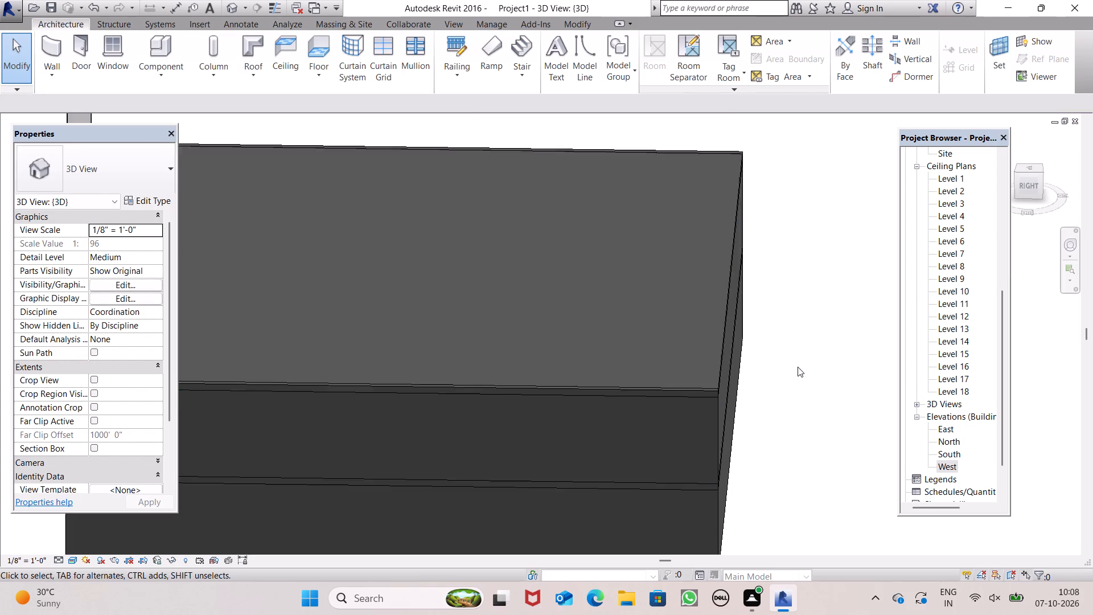
pyautogui.scroll(-3, 798, 367)
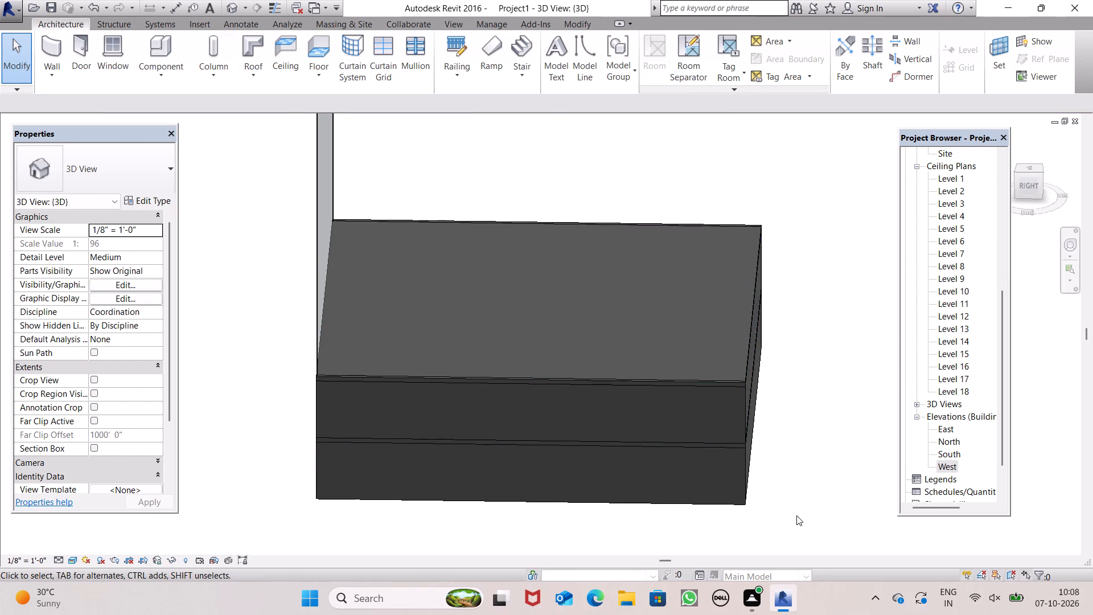
# Examine the Level 4 roof edge against the right-side upper wall from a low angle, selecting the roof and adjoining walls.
pyautogui.moveTo(795, 515); pyautogui.dragTo(789, 396, button='middle')
pyautogui.scroll(5, 442, 298)
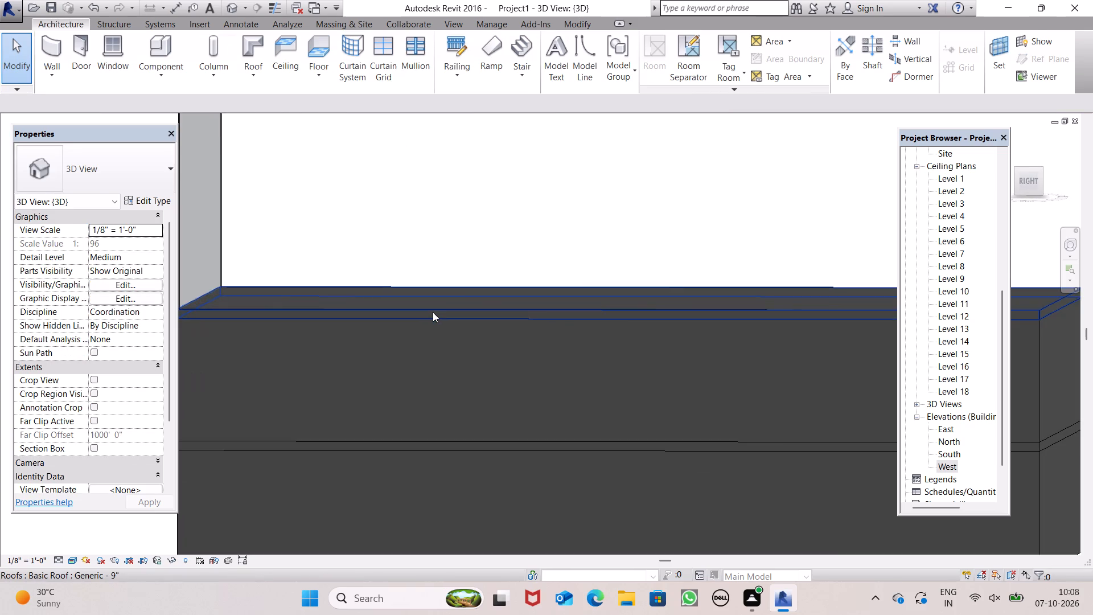
pyautogui.click(432, 312)
pyautogui.scroll(-6, 432, 312)
pyautogui.moveTo(512, 378); pyautogui.dragTo(509, 448, button='middle')
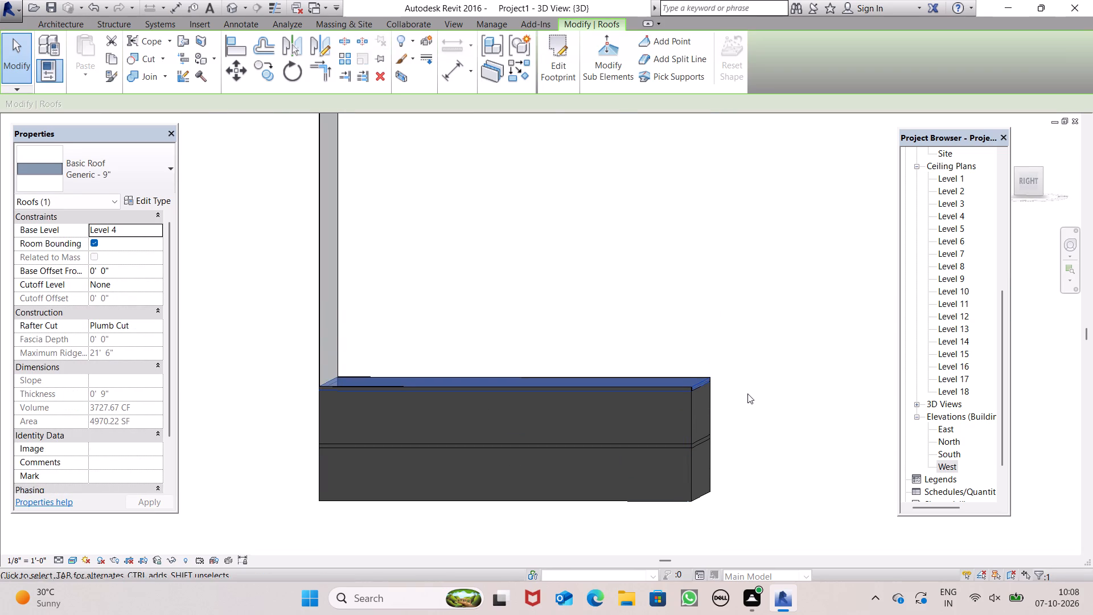
pyautogui.scroll(6, 724, 413)
pyautogui.scroll(6, 689, 357)
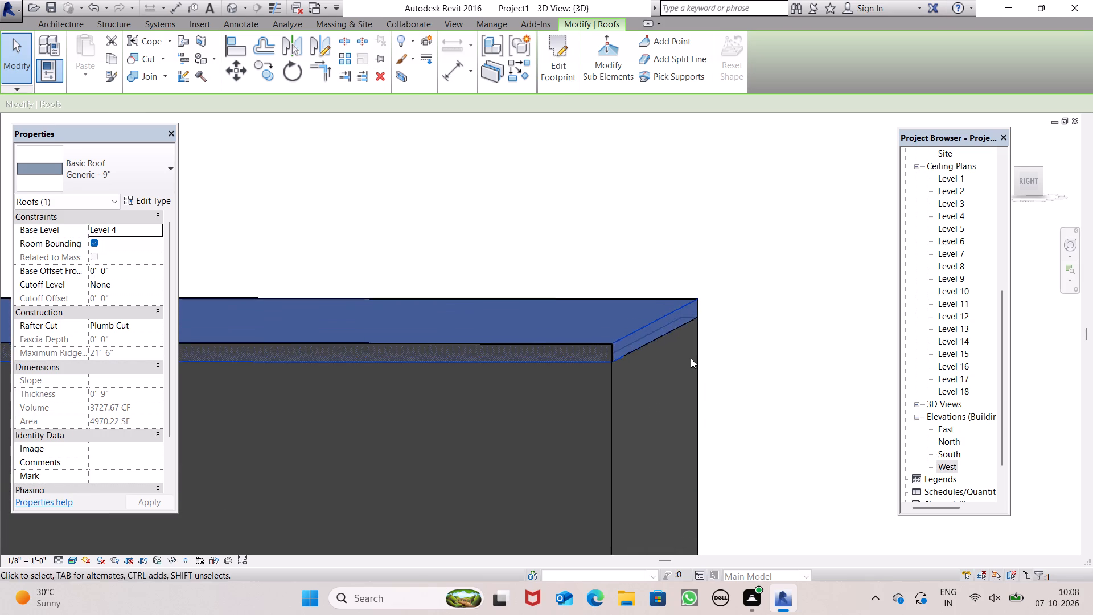
pyautogui.scroll(-5, 772, 342)
pyautogui.middleClick(788, 382)
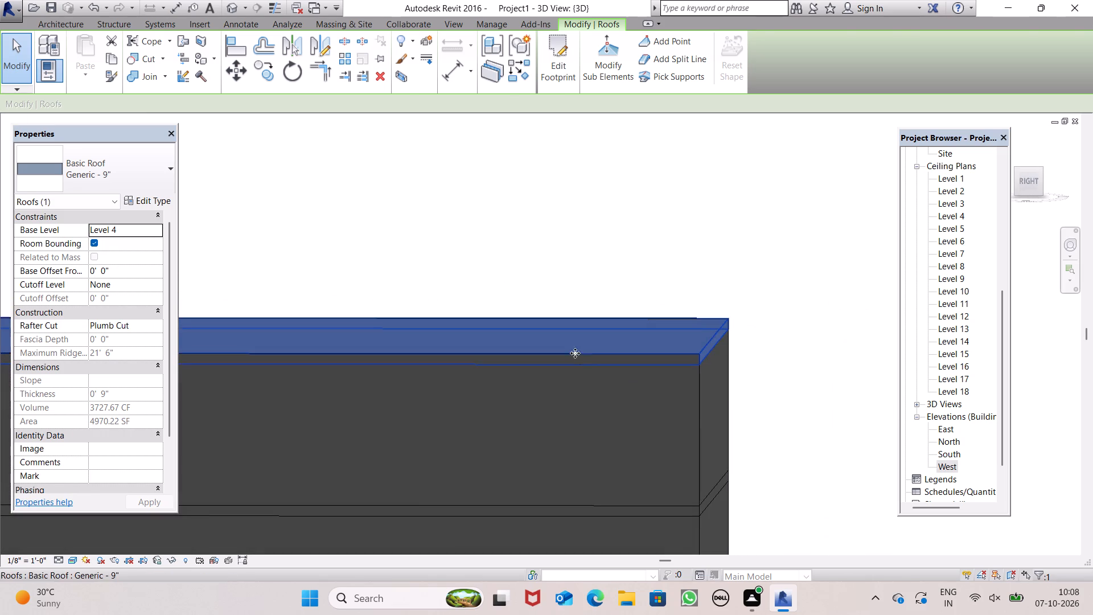
pyautogui.click(607, 373)
pyautogui.click(651, 361)
pyautogui.scroll(-3, 685, 347)
pyautogui.click(695, 391)
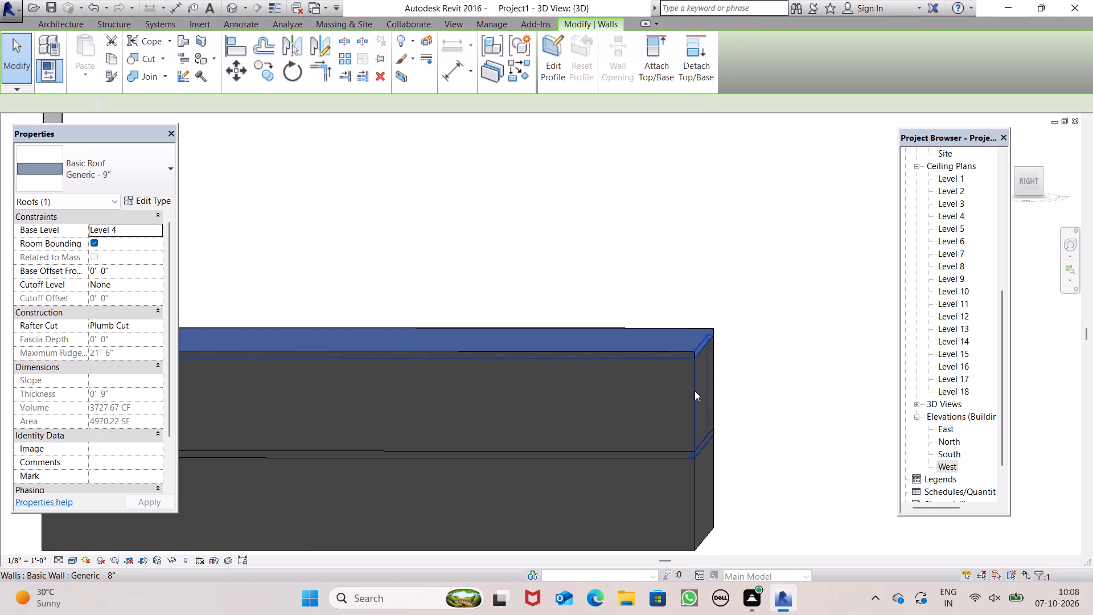
pyautogui.click(785, 430)
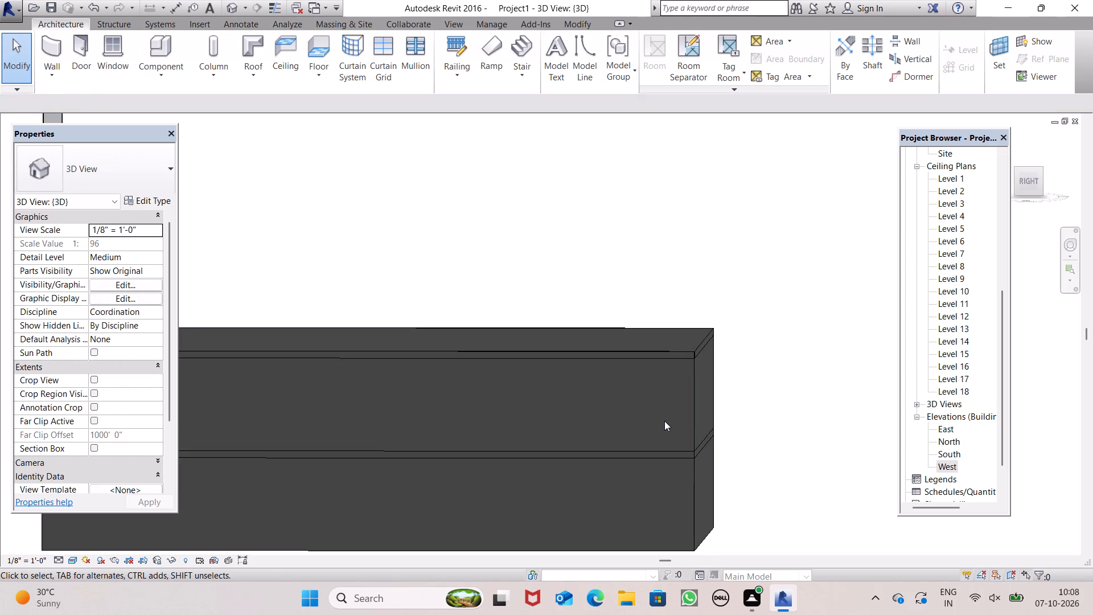
pyautogui.click(664, 419)
pyautogui.click(562, 360)
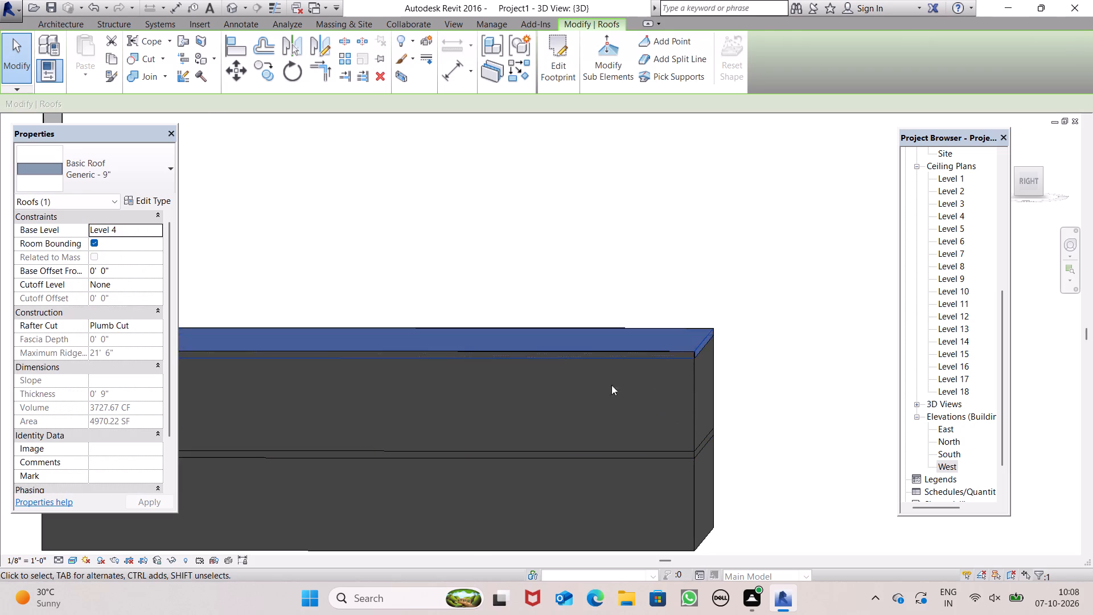
pyautogui.scroll(-5, 664, 396)
pyautogui.click(821, 425)
pyautogui.scroll(7, 352, 397)
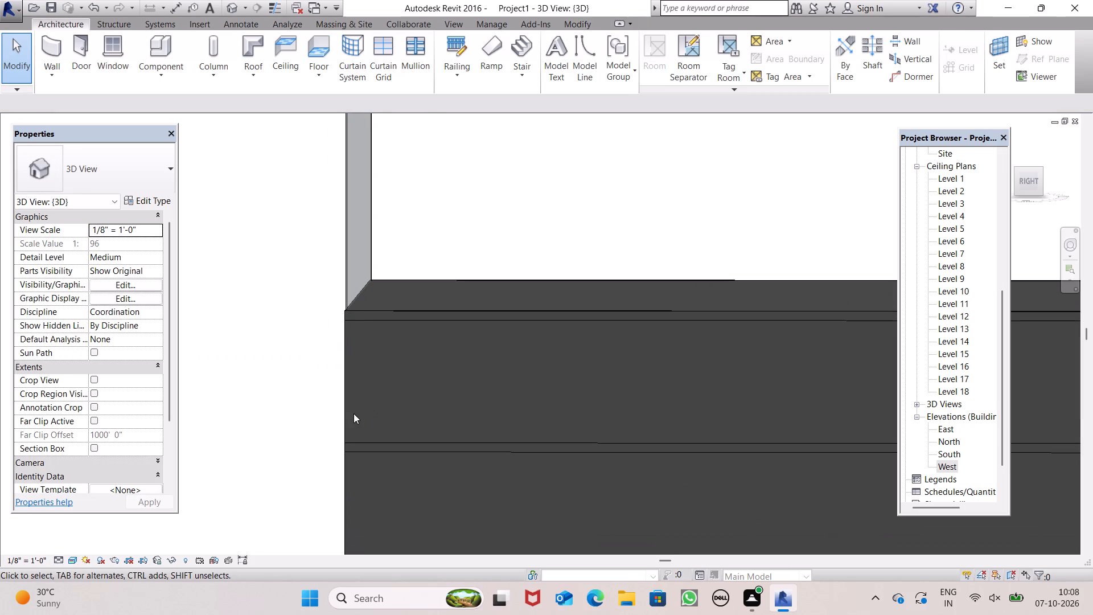
# Examine the Level 4 roof edge and the wall ends along the right side of the building, selecting the roof.
pyautogui.click(344, 412)
pyautogui.click(395, 417)
pyautogui.click(417, 323)
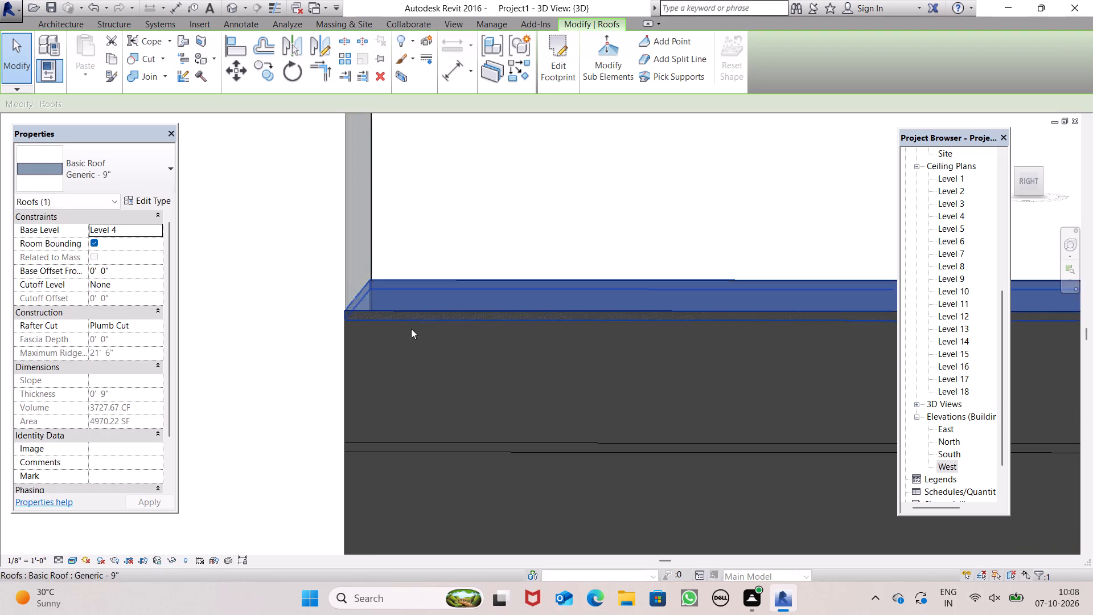
pyautogui.scroll(-7, 399, 354)
pyautogui.moveTo(288, 377); pyautogui.dragTo(287, 383)
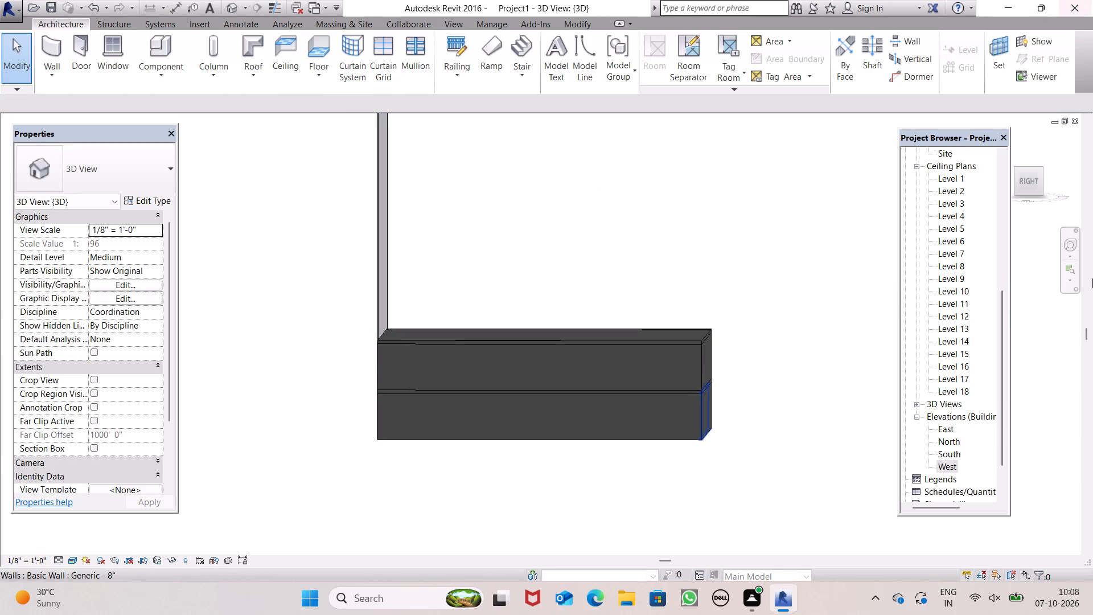
pyautogui.hotkey('ctrl', 'z')
pyautogui.click(635, 260)
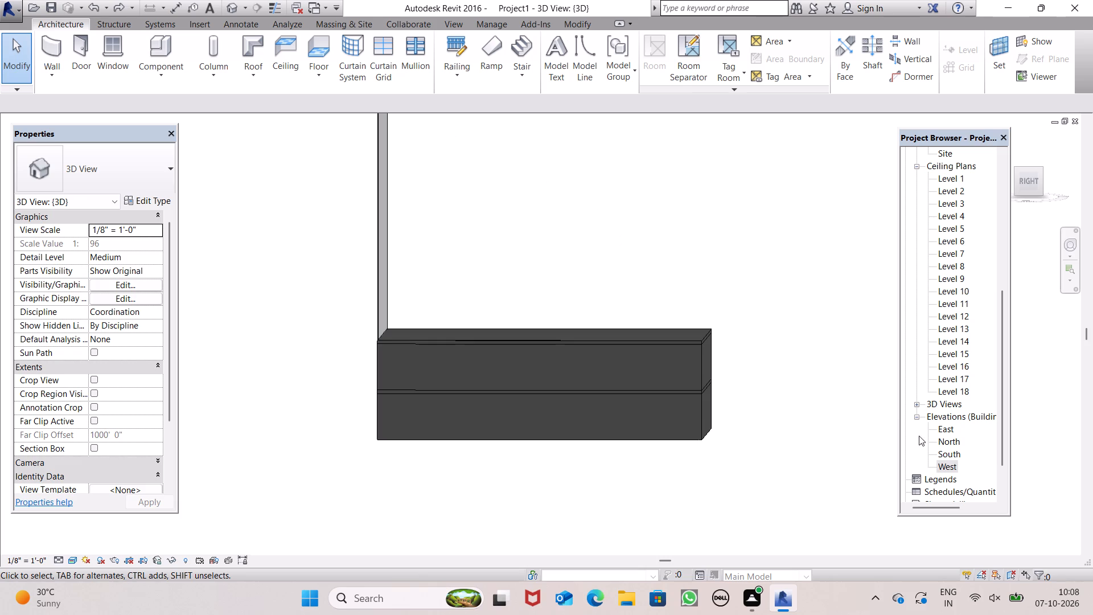
pyautogui.scroll(6, 854, 406)
pyautogui.scroll(-3, 564, 333)
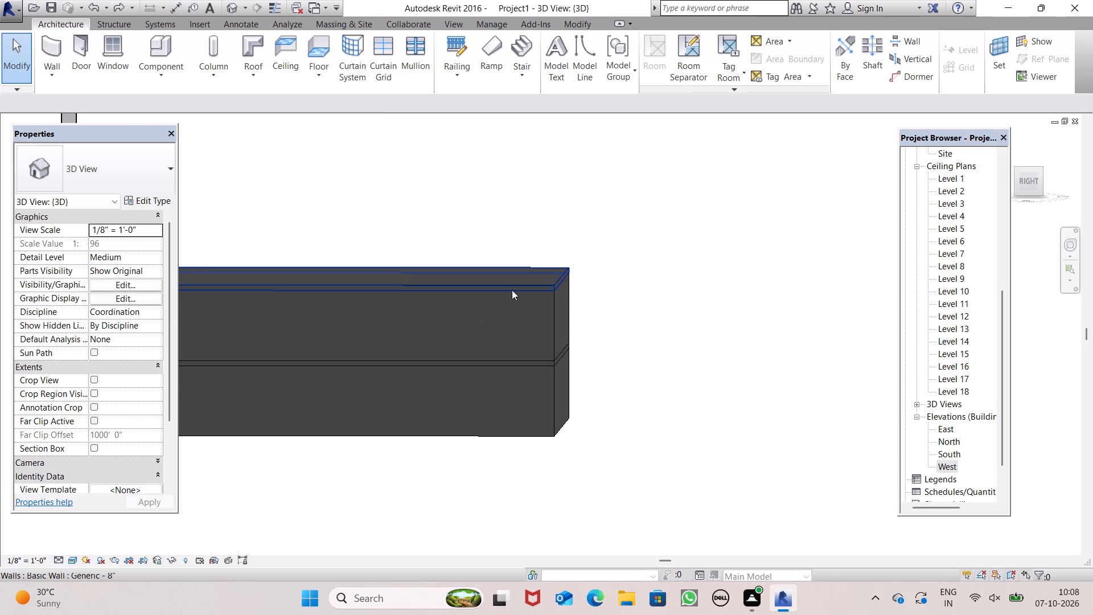
# Inspect the stacked storeys and both roof slabs from the back, right, left and front sides in 3D.
pyautogui.moveTo(646, 341); pyautogui.dragTo(523, 477, button='middle')
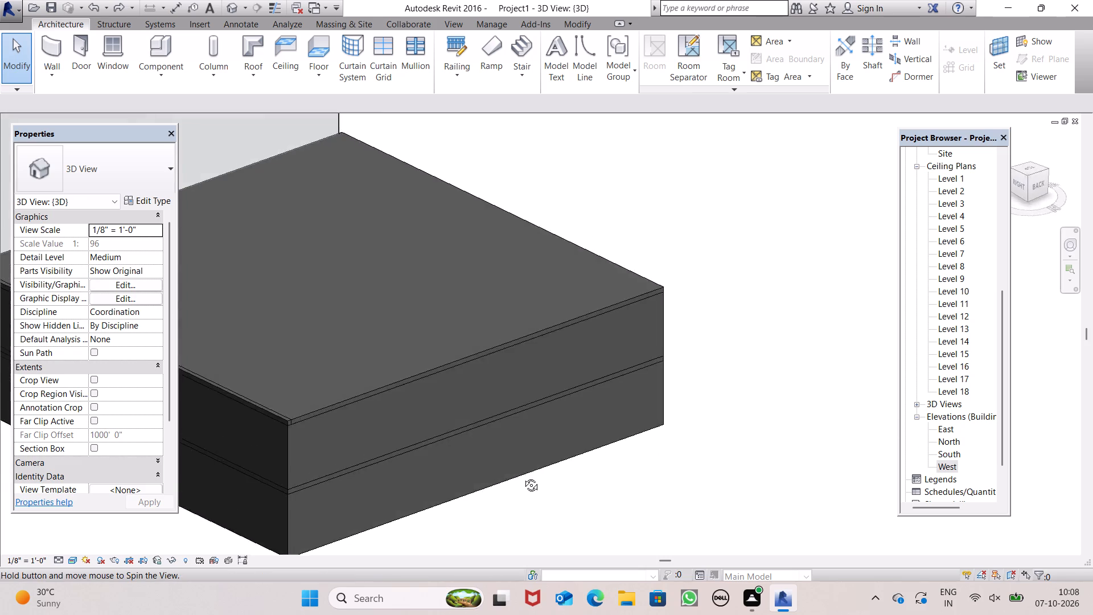
pyautogui.moveTo(523, 477); pyautogui.dragTo(568, 367, button='middle')
pyautogui.scroll(7, 441, 315)
pyautogui.scroll(-3, 587, 292)
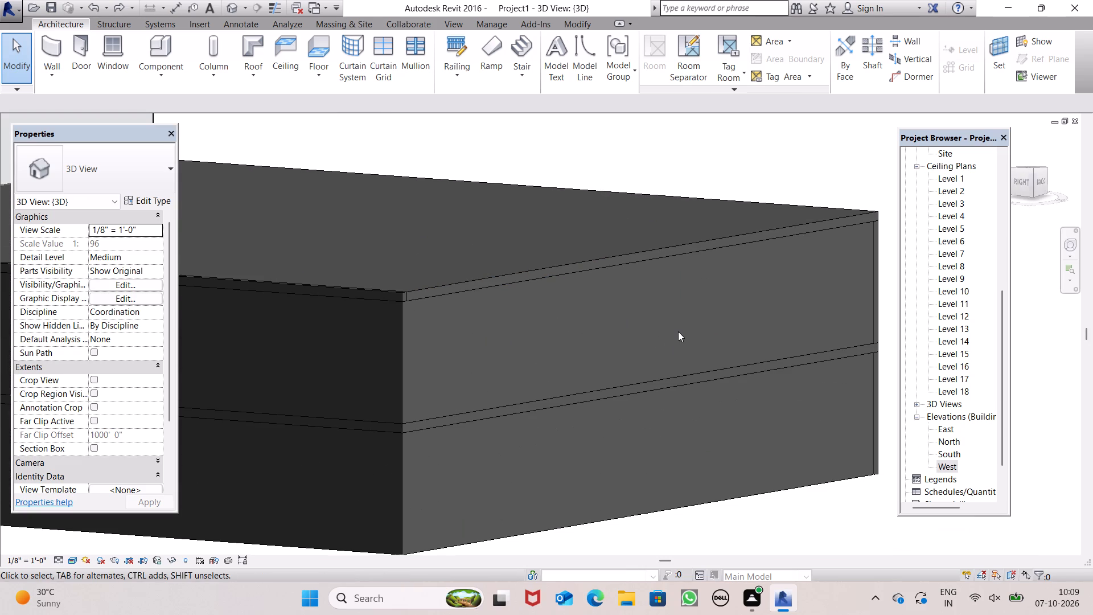
pyautogui.hotkey('ctrl', 'z')
pyautogui.scroll(-6, 692, 333)
pyautogui.keyDown('shift'); pyautogui.moveTo(674, 371); pyautogui.dragTo(780, 410, button='middle'); pyautogui.keyUp('shift')
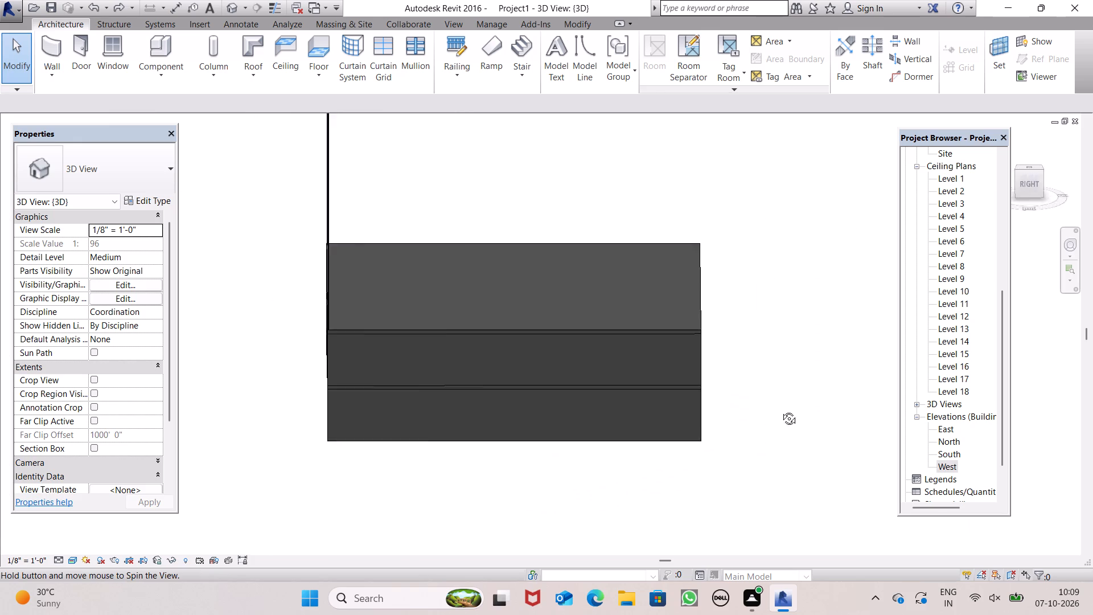
pyautogui.keyDown('shift'); pyautogui.moveTo(780, 410); pyautogui.dragTo(1092, 375, button='middle'); pyautogui.keyUp('shift')
pyautogui.keyDown('shift'); pyautogui.moveTo(620, 380); pyautogui.dragTo(820, 408, button='middle'); pyautogui.keyUp('shift')
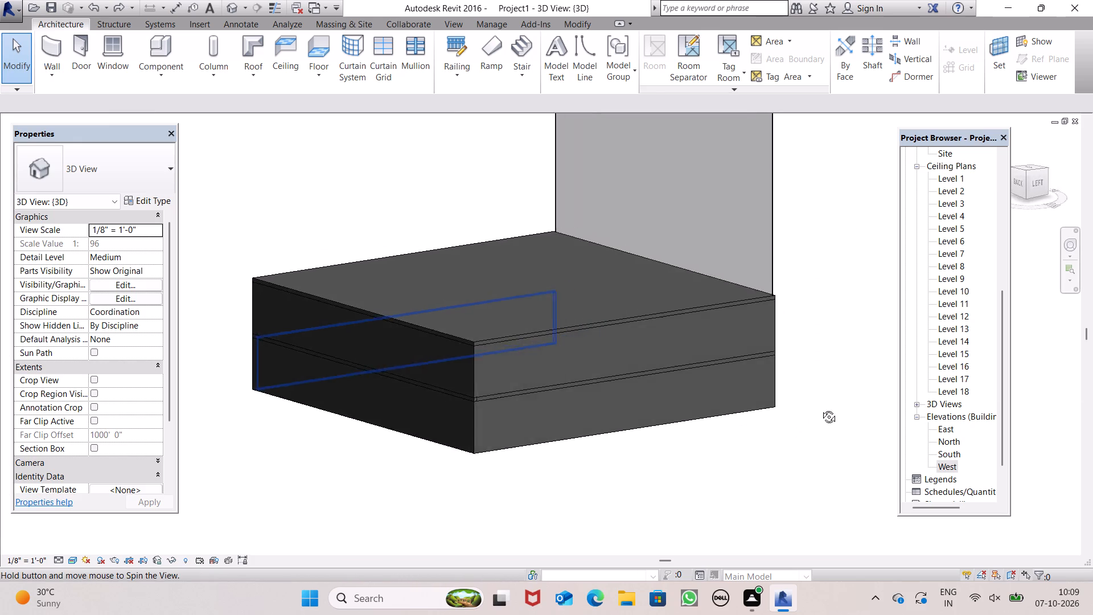
pyautogui.keyDown('shift'); pyautogui.moveTo(820, 408); pyautogui.dragTo(463, 444, button='middle'); pyautogui.keyUp('shift')
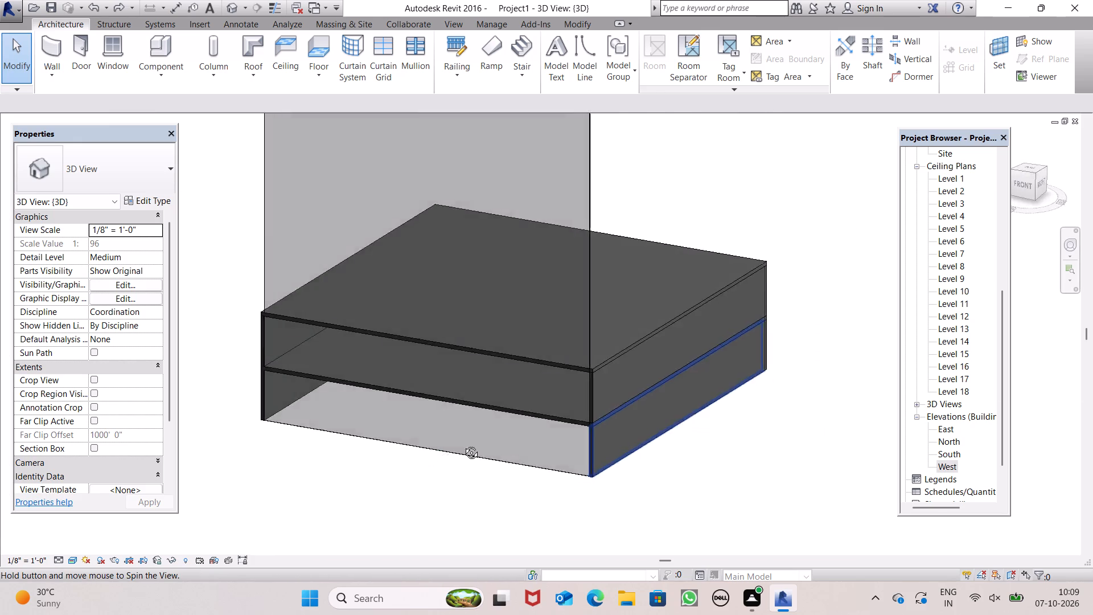
pyautogui.keyDown('shift'); pyautogui.moveTo(463, 444); pyautogui.dragTo(509, 413, button='middle'); pyautogui.keyUp('shift')
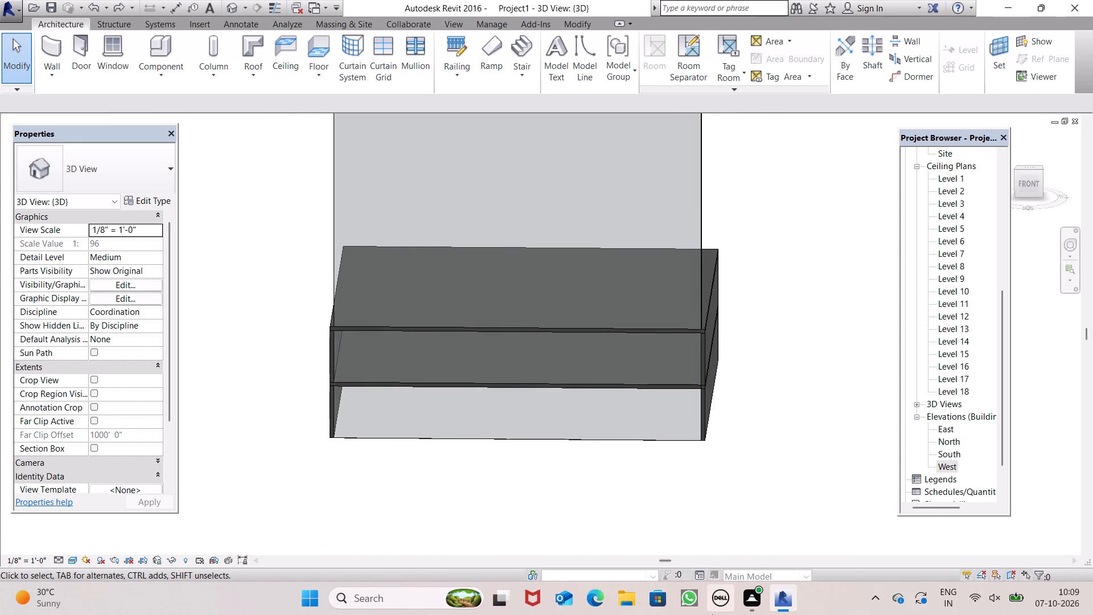
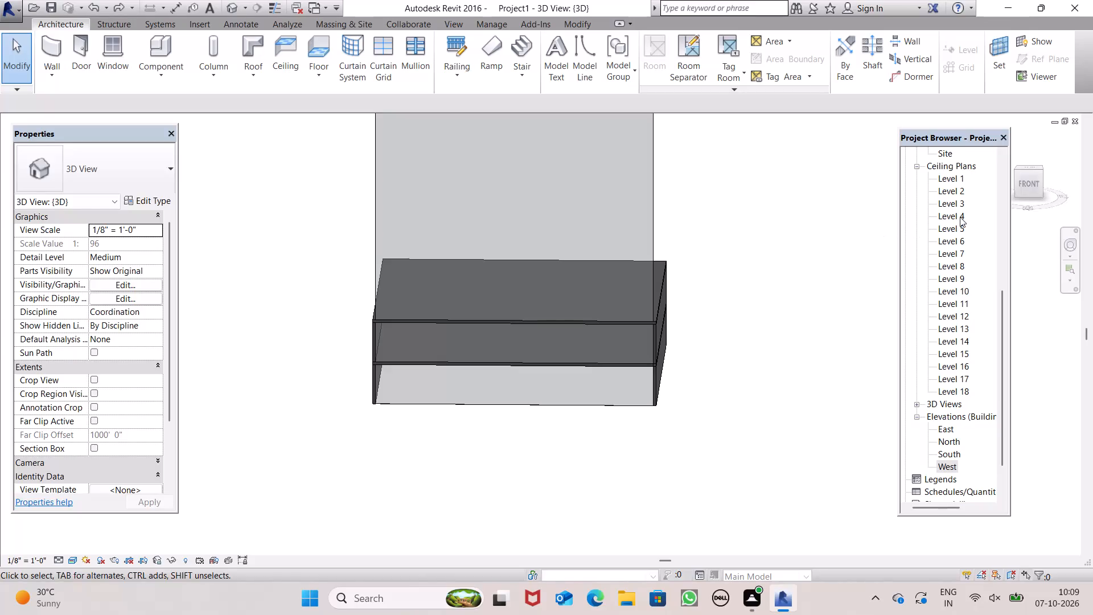
# Compare the Level 3, Level 4 and Level 5 ceiling plans for the existing wall outline, ending in the Level 3 plan.
pyautogui.doubleClick(960, 219)
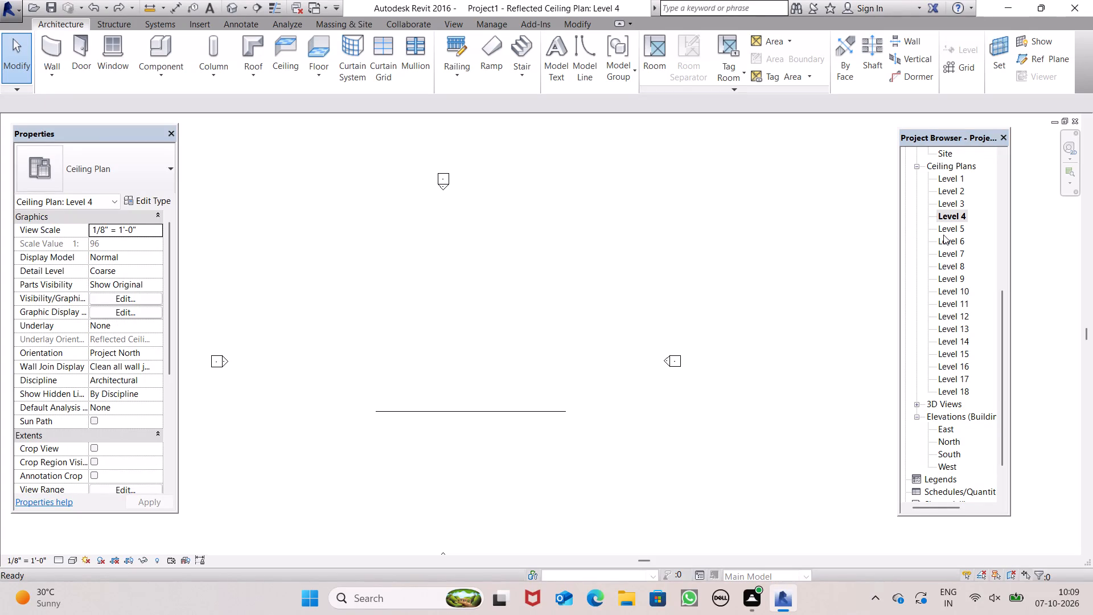
pyautogui.doubleClick(943, 234)
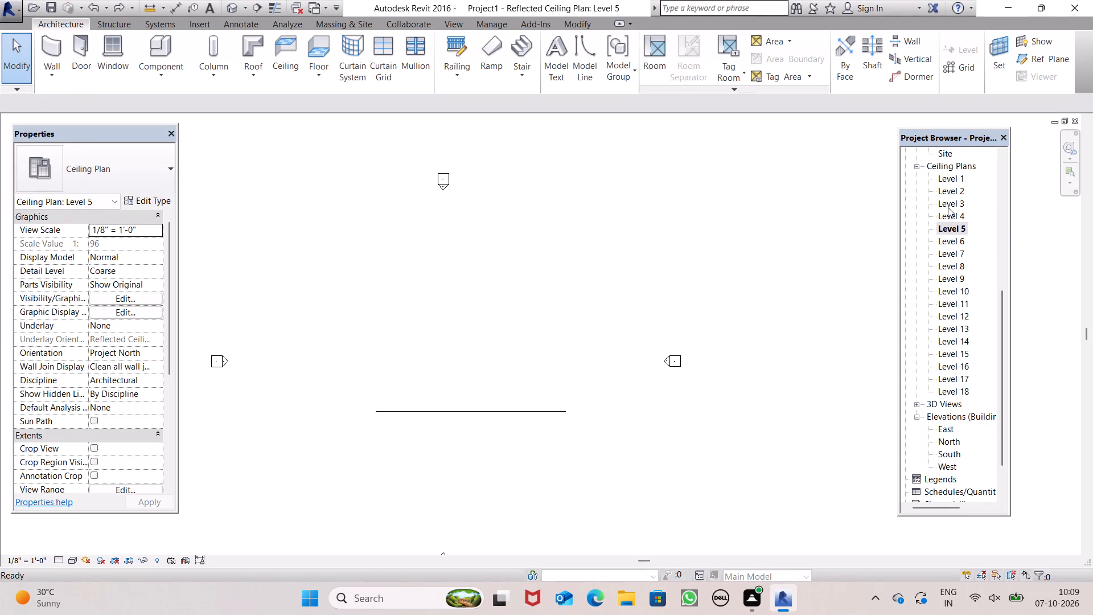
pyautogui.doubleClick(948, 207)
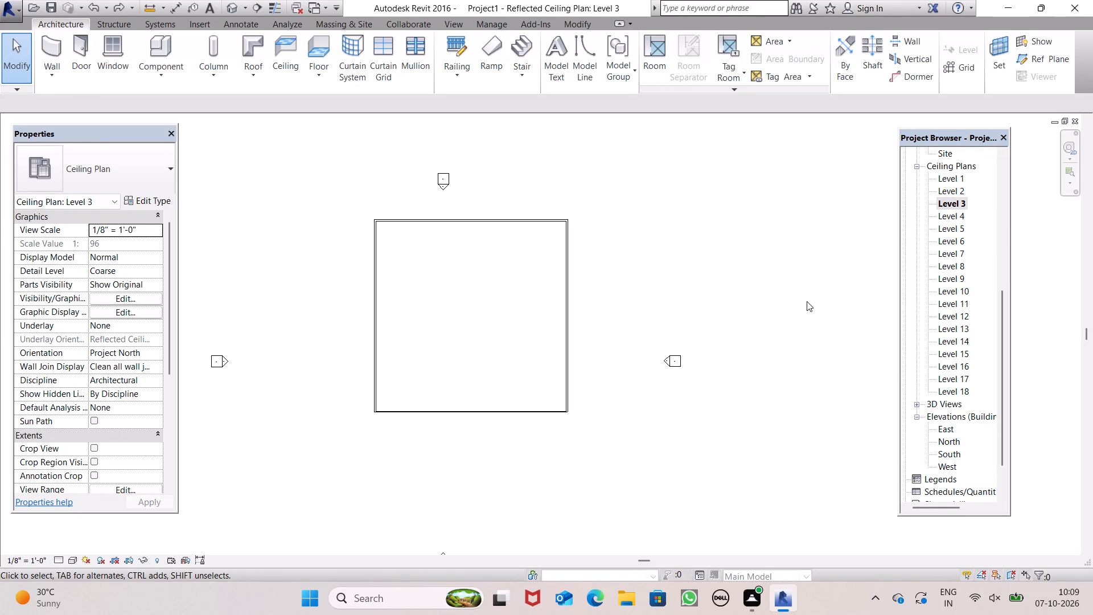
pyautogui.doubleClick(949, 217)
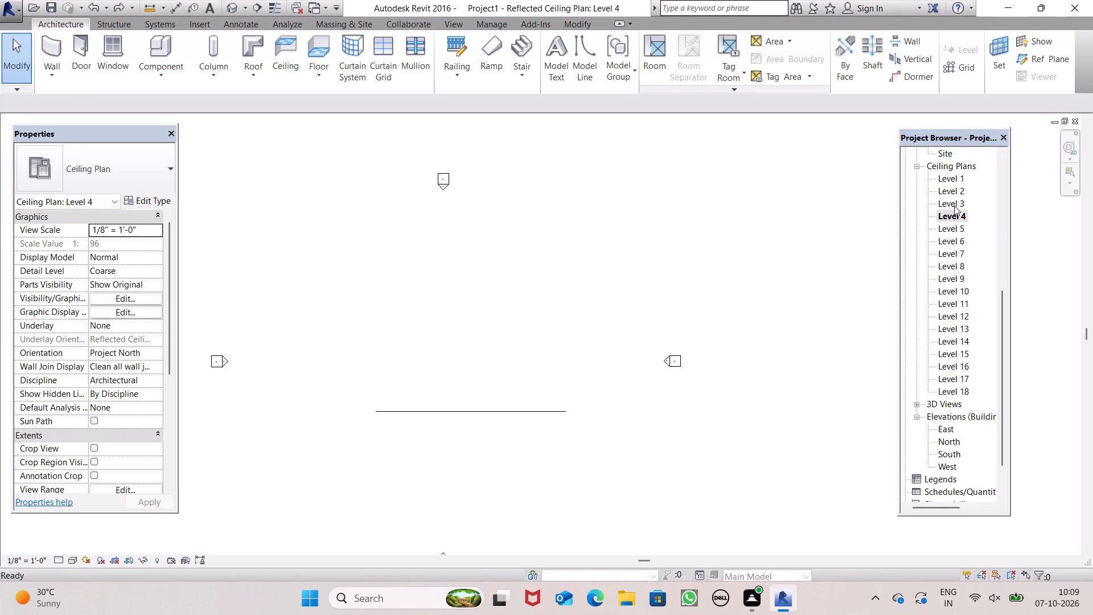
pyautogui.click(954, 204)
pyautogui.doubleClick(946, 216)
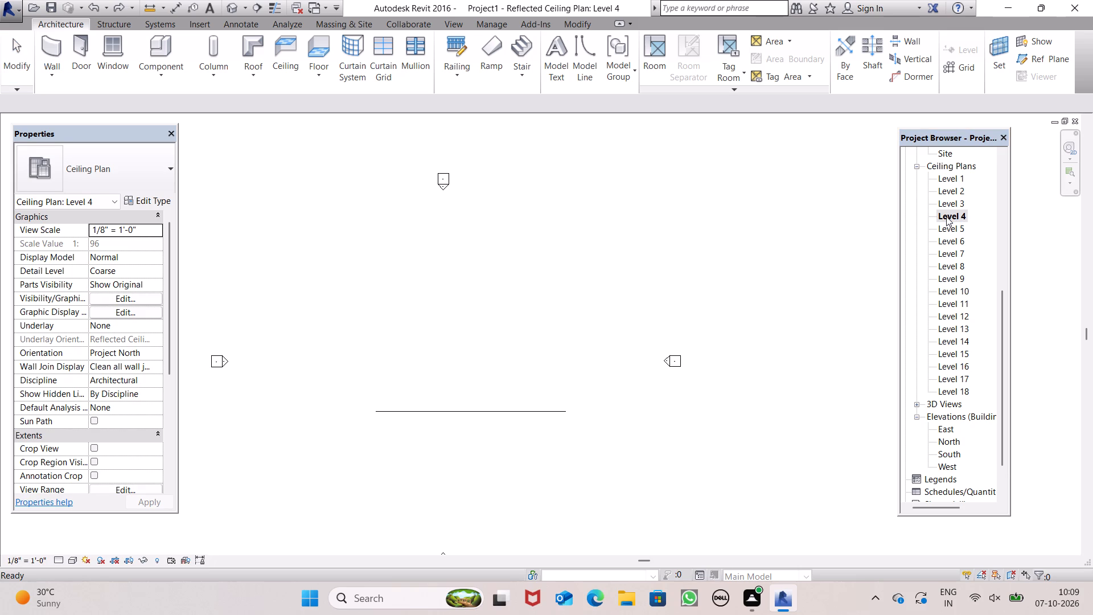
pyautogui.click(951, 201)
pyautogui.click(951, 201)
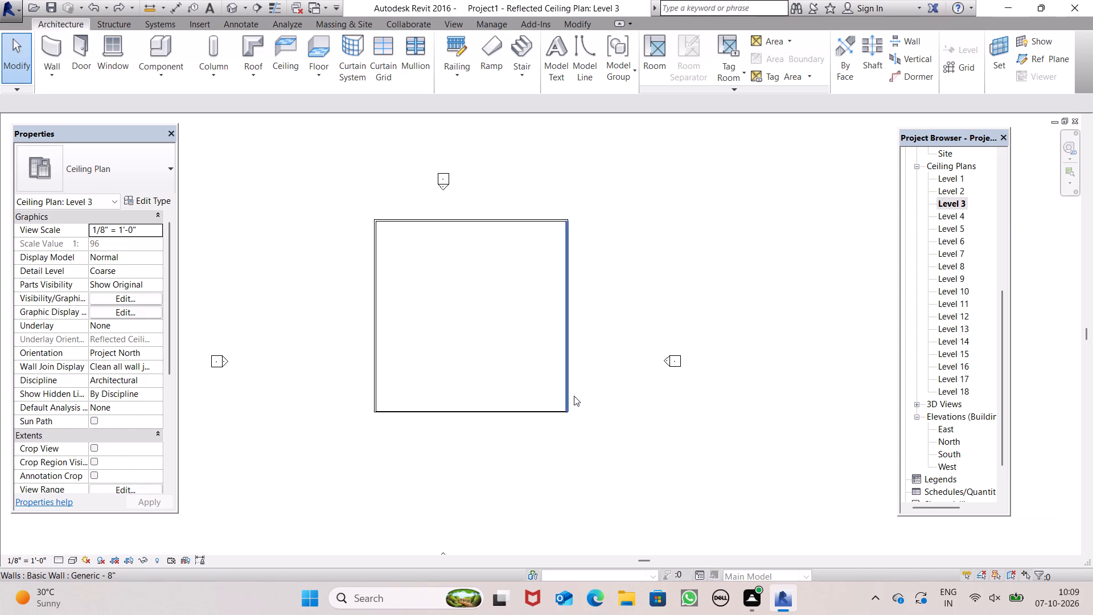
pyautogui.scroll(2, 574, 389)
pyautogui.scroll(-1, 619, 386)
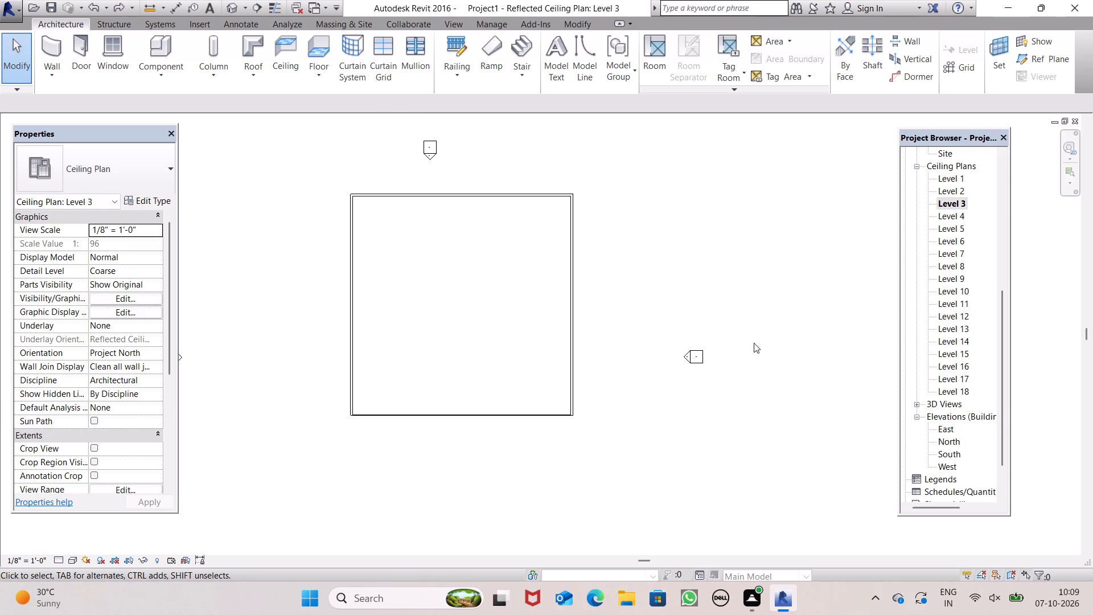
pyautogui.scroll(1, 751, 372)
pyautogui.scroll(1, 596, 375)
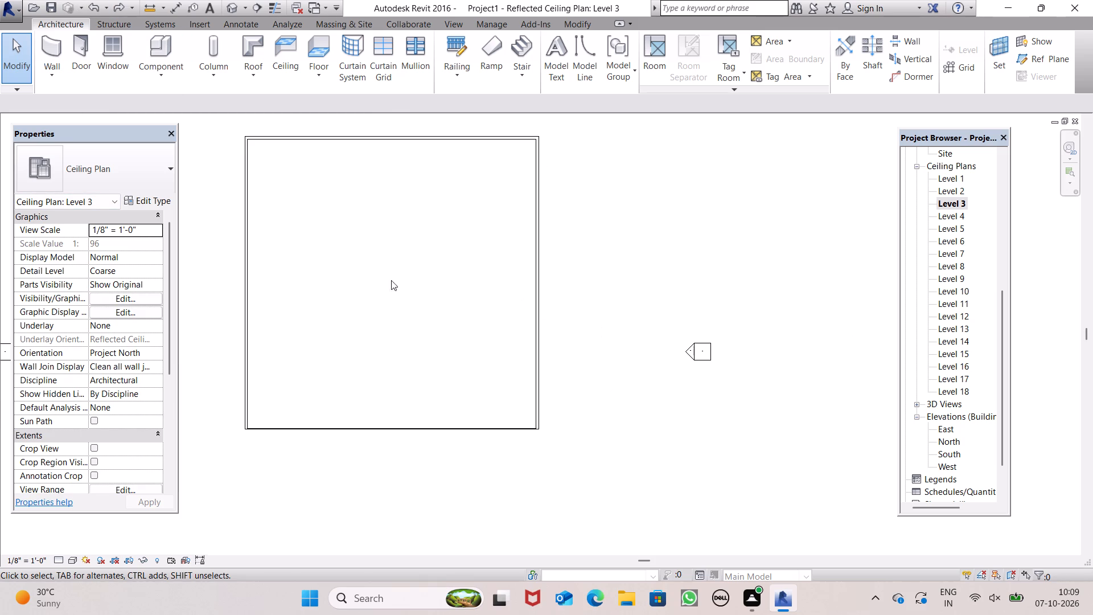
# Draw an architectural Generic - 8" wall with base constraint Level 5 along the west wall, about 70' 6" long from the southwest to northwest corner.
pyautogui.click(58, 80)
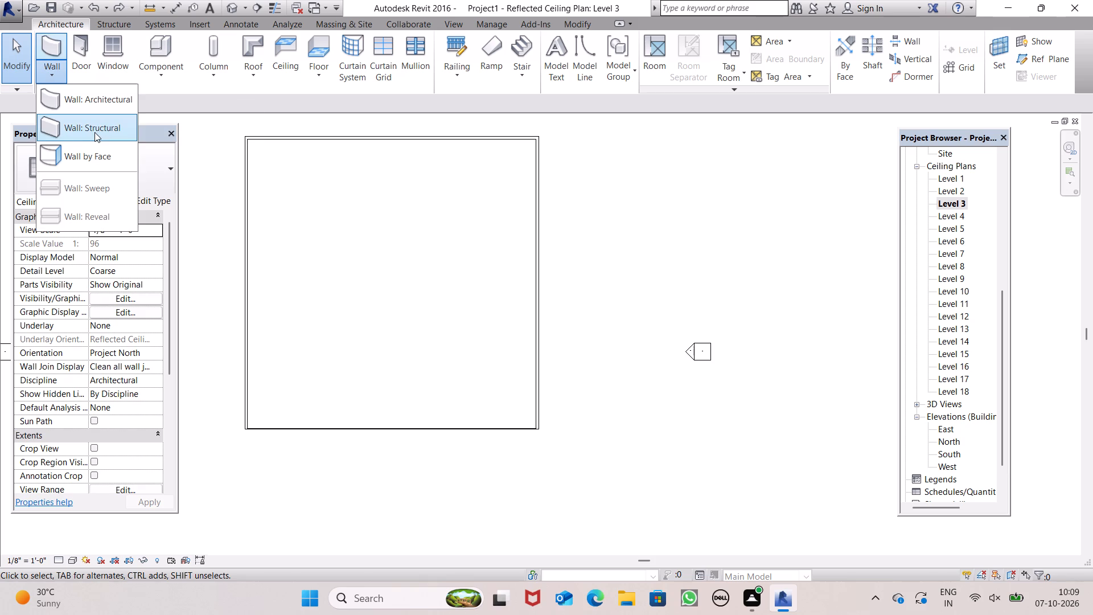
pyautogui.click(69, 102)
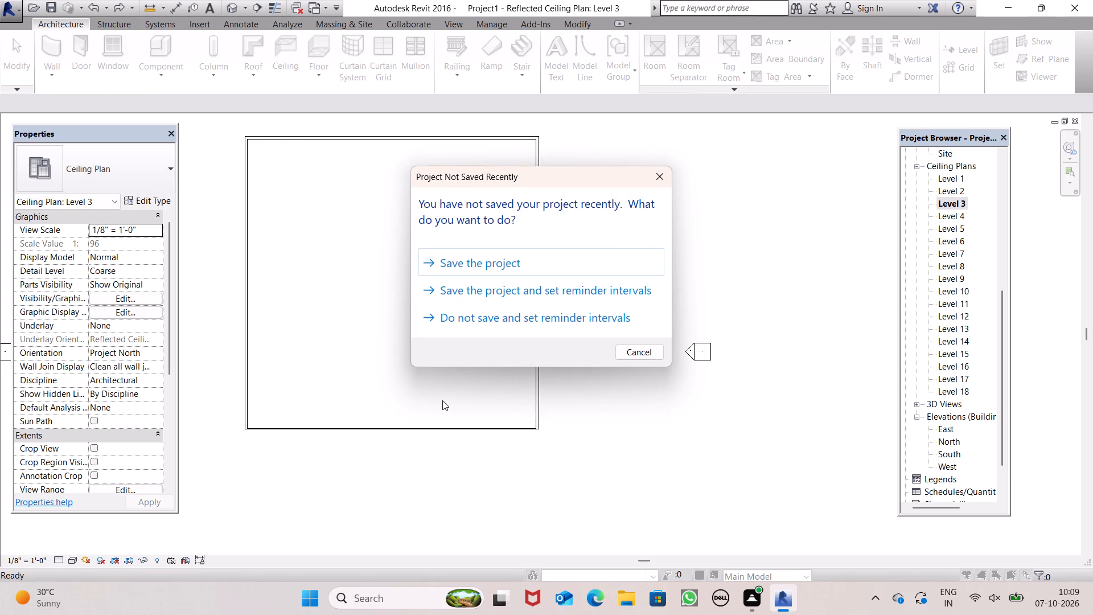
pyautogui.click(622, 351)
pyautogui.scroll(-2, 627, 401)
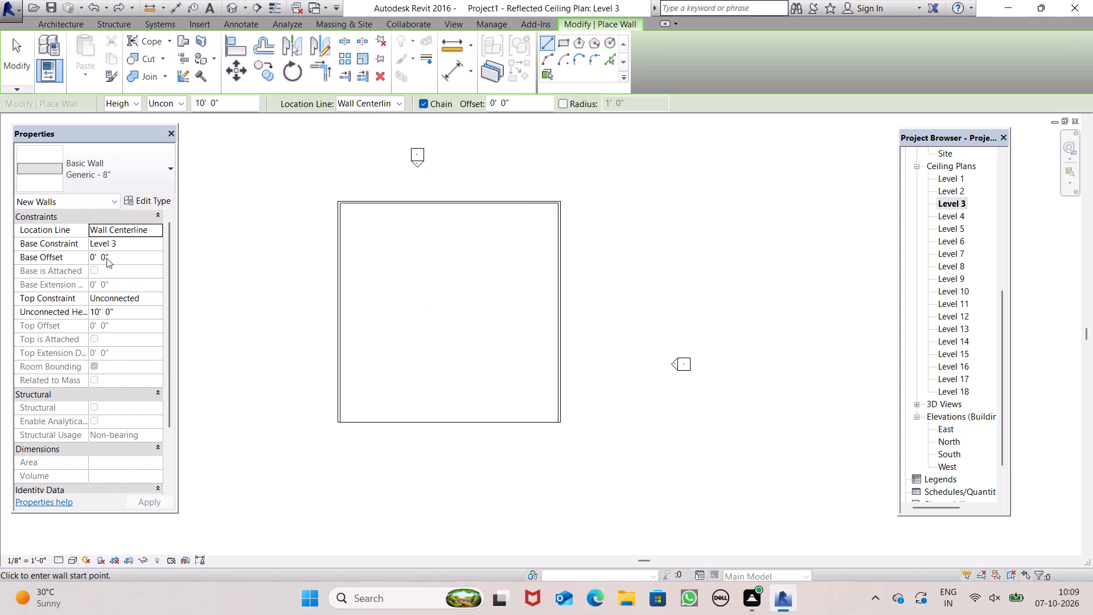
pyautogui.click(159, 243)
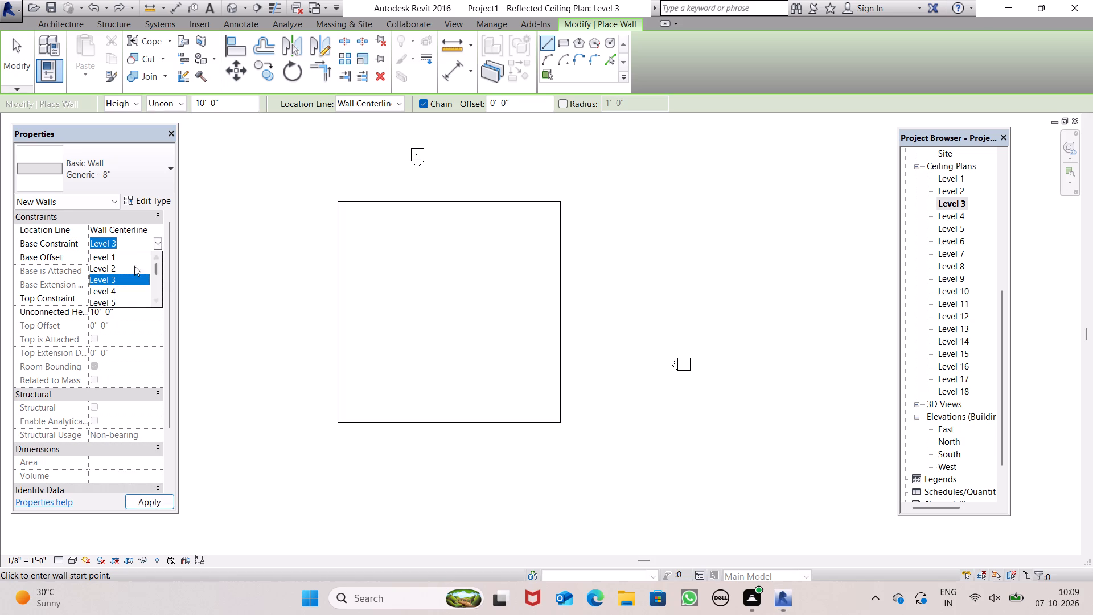
pyautogui.click(116, 302)
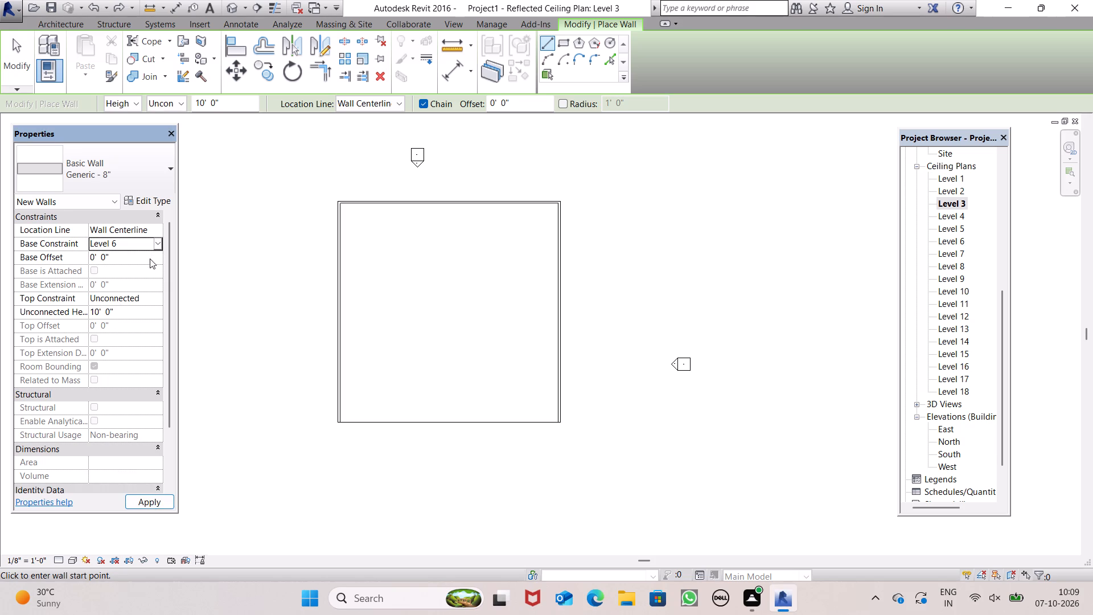
pyautogui.click(152, 244)
pyautogui.click(159, 243)
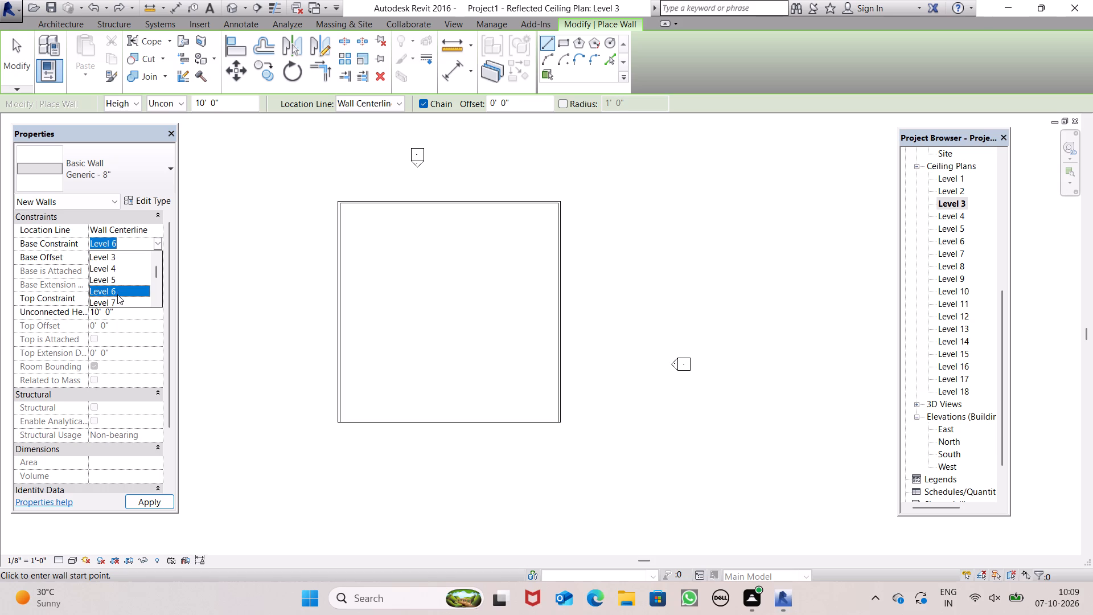
pyautogui.click(118, 281)
pyautogui.scroll(-1, 228, 326)
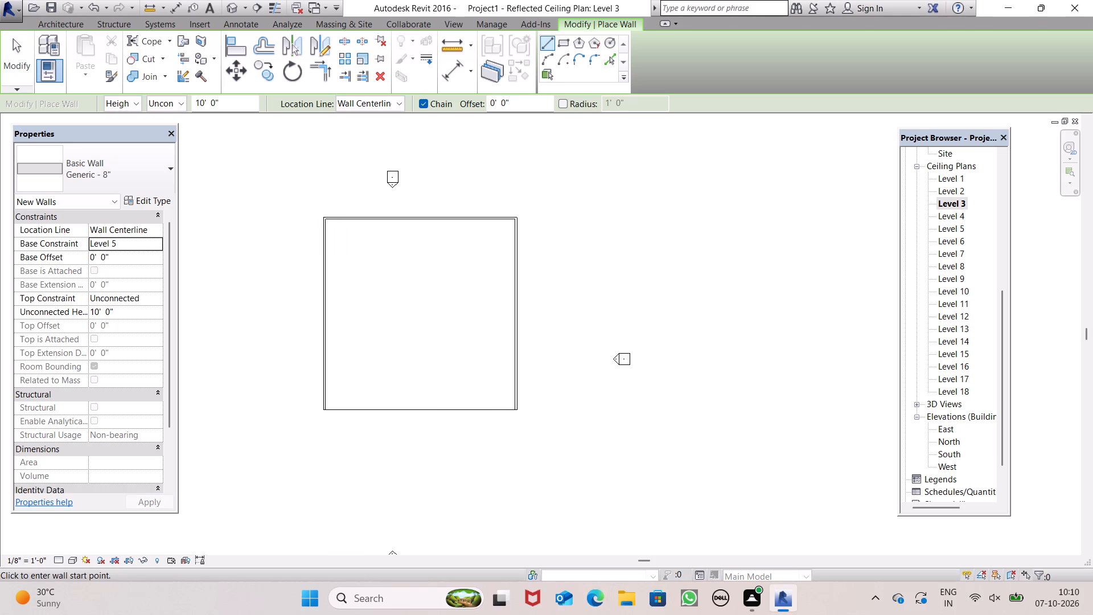
pyautogui.scroll(2, 318, 404)
pyautogui.scroll(-1, 324, 391)
pyautogui.scroll(3, 324, 391)
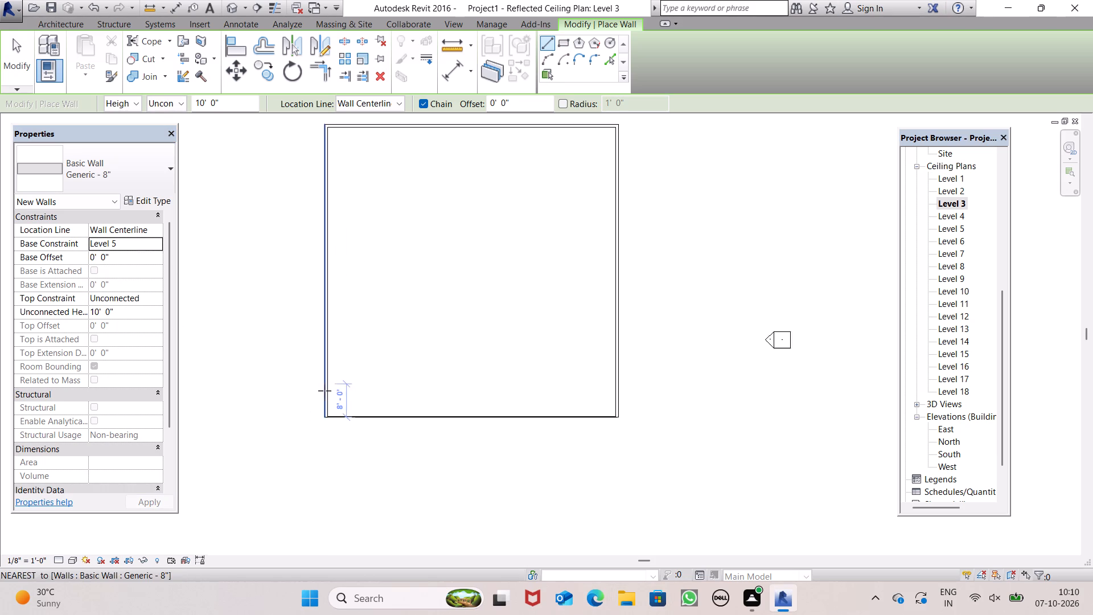
pyautogui.scroll(7, 328, 415)
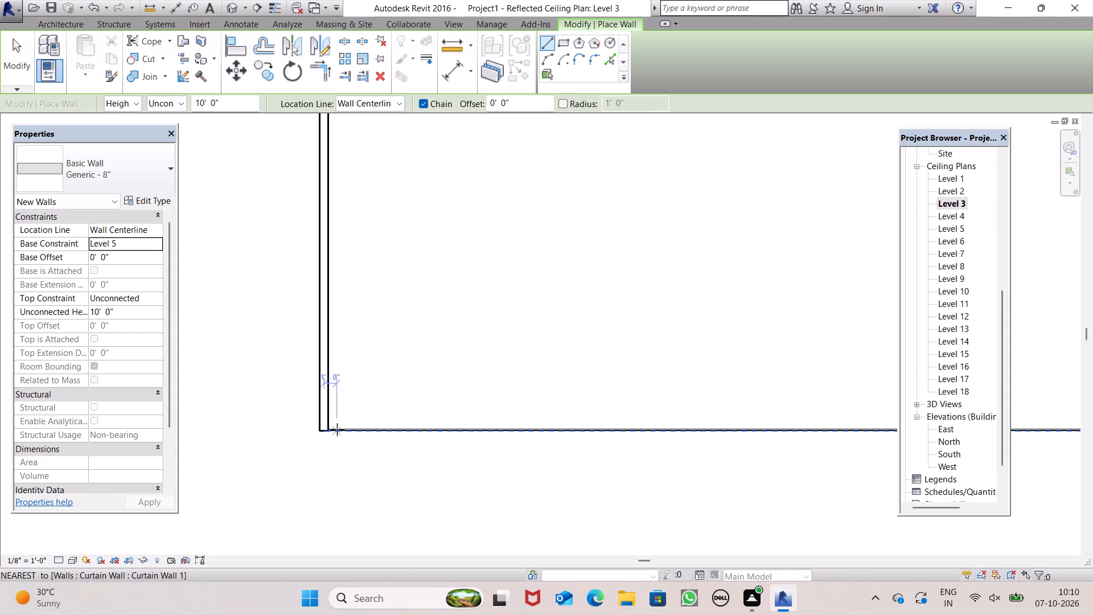
pyautogui.click(327, 429)
pyautogui.scroll(-8, 323, 343)
pyautogui.scroll(-2, 338, 397)
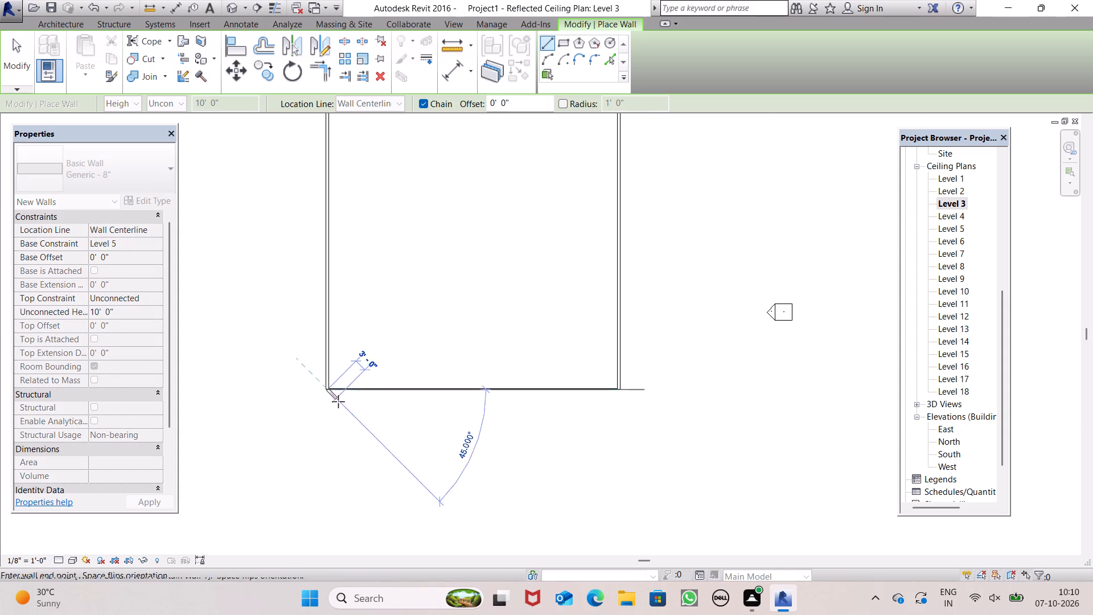
pyautogui.scroll(-1, 338, 401)
pyautogui.scroll(7, 384, 157)
pyautogui.scroll(3, 293, 220)
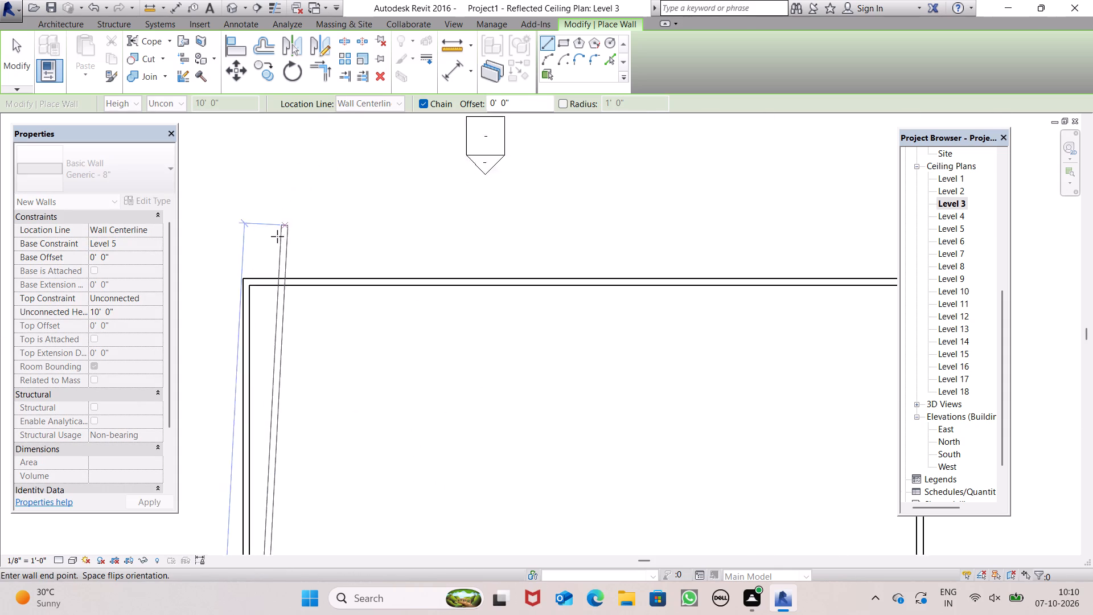
pyautogui.scroll(4, 277, 236)
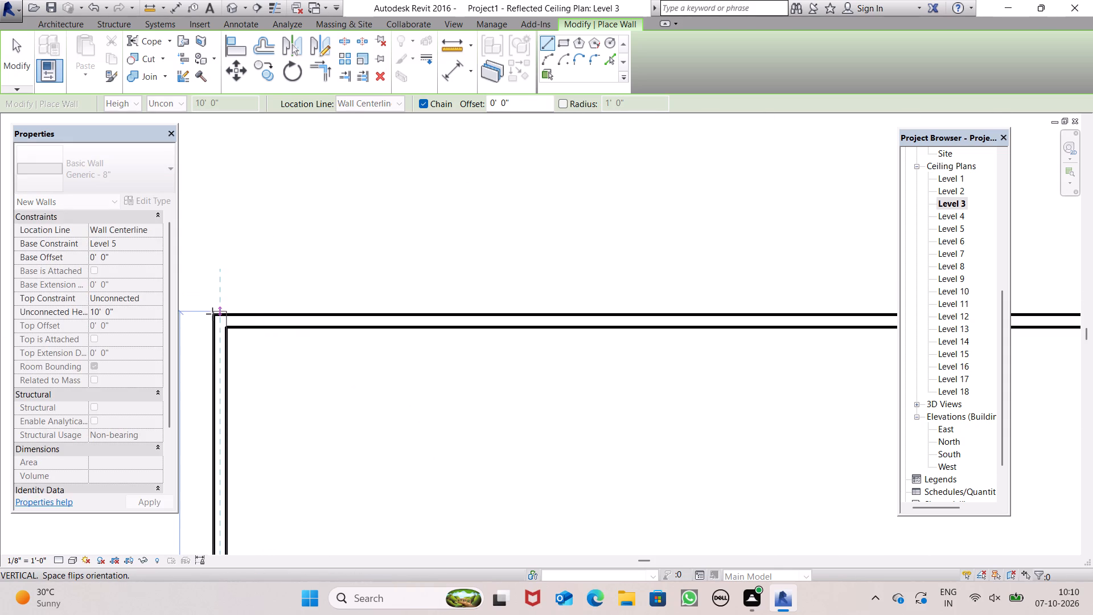
pyautogui.click(212, 314)
pyautogui.press('Escape')
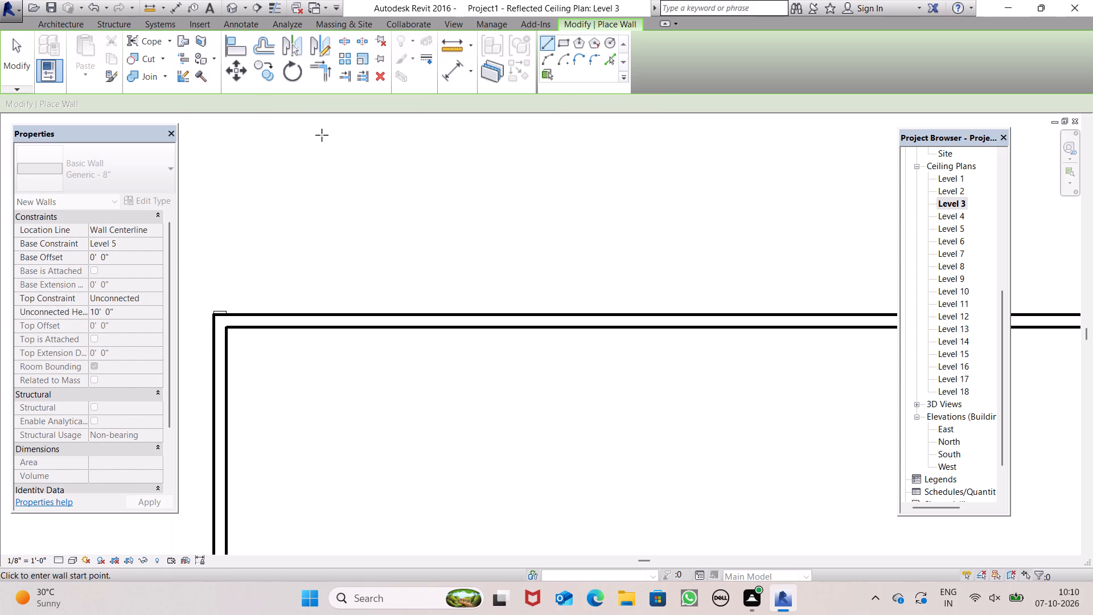
pyautogui.press('Escape')
# Pull the north end of the new Level 5 wall back flush with the outer face of the existing north wall.
pyautogui.click(218, 310)
pyautogui.scroll(5, 215, 313)
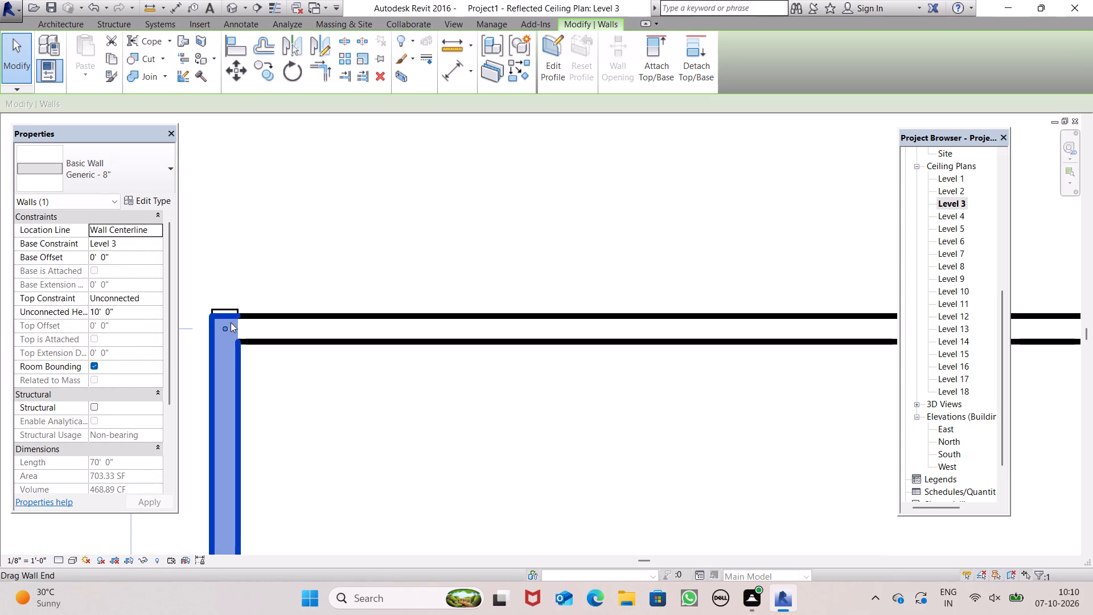
pyautogui.click(285, 257)
pyautogui.click(233, 308)
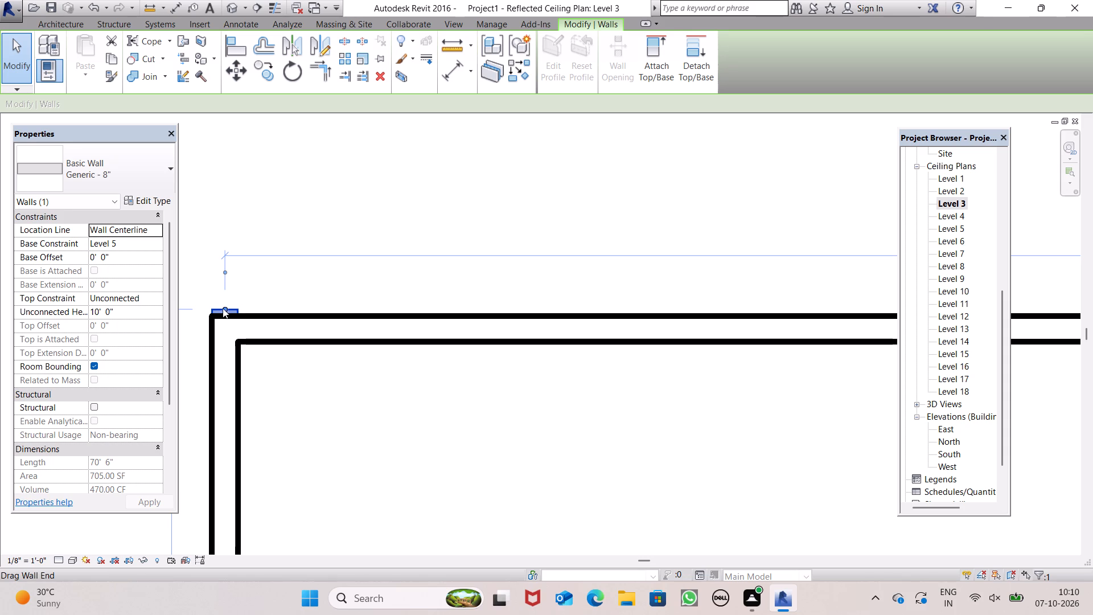
pyautogui.moveTo(224, 308); pyautogui.dragTo(225, 316)
pyautogui.click(300, 246)
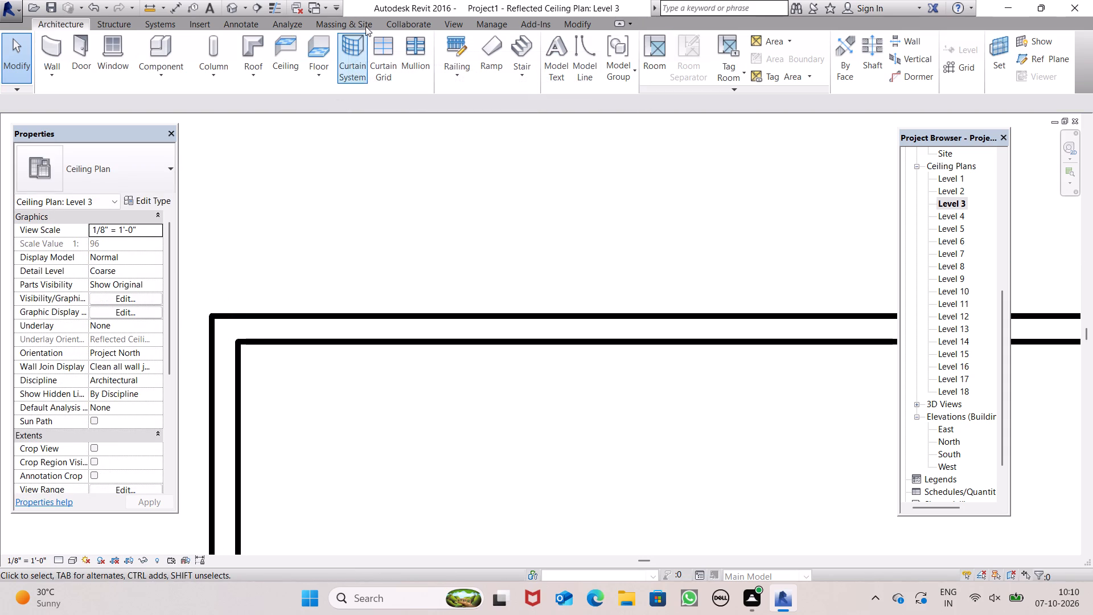
# Check the new west wall in the 3D view and in the Level 5 ceiling plan.
pyautogui.scroll(-6, 233, 278)
pyautogui.scroll(-8, 436, 231)
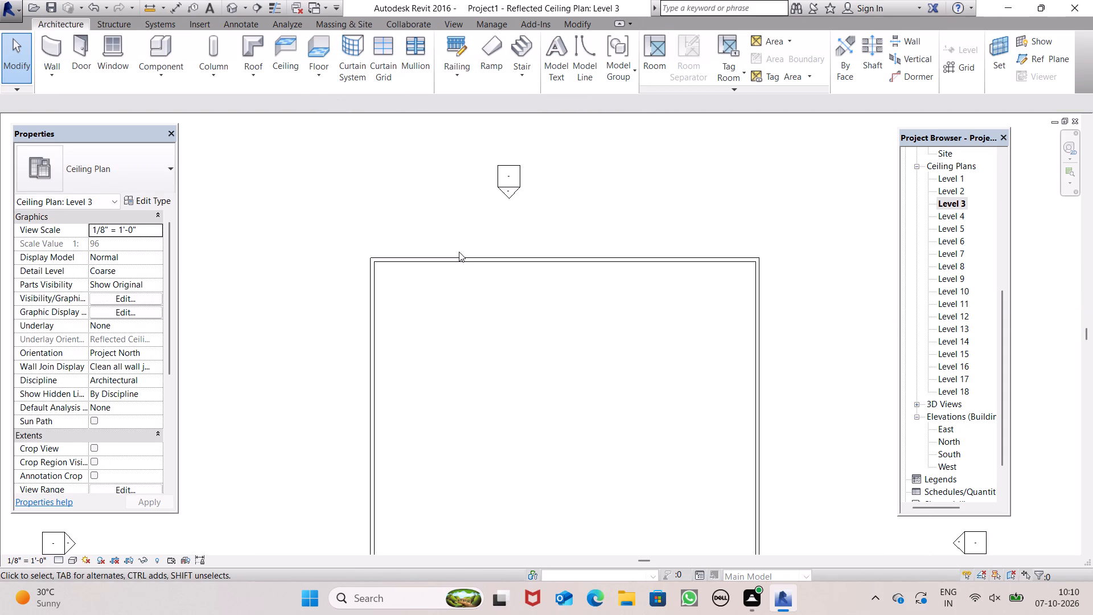
pyautogui.scroll(-1, 564, 292)
pyautogui.scroll(-2, 511, 294)
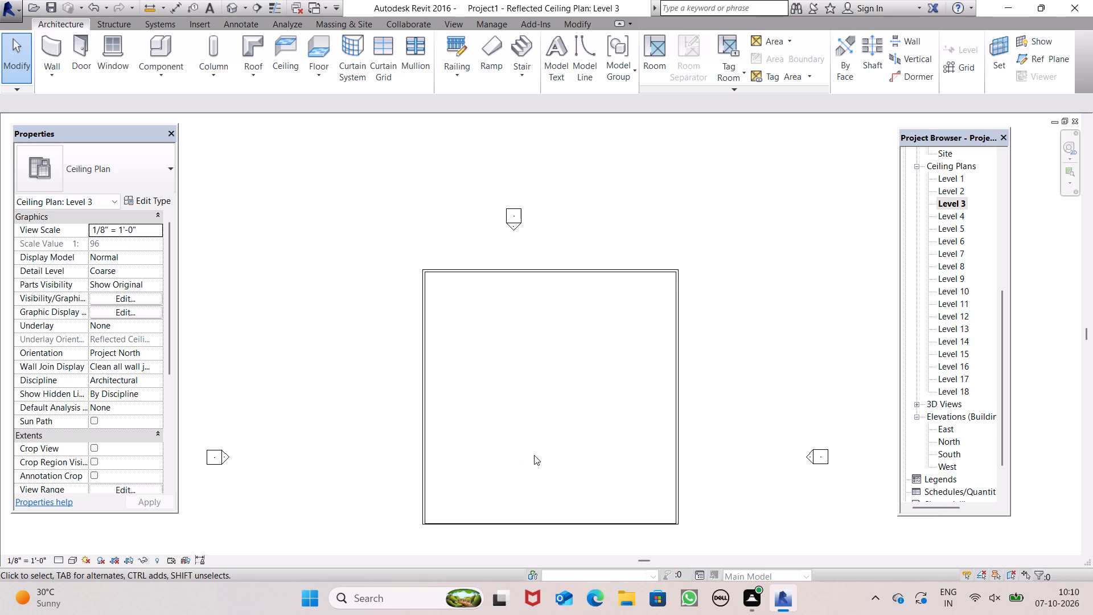
pyautogui.click(231, 6)
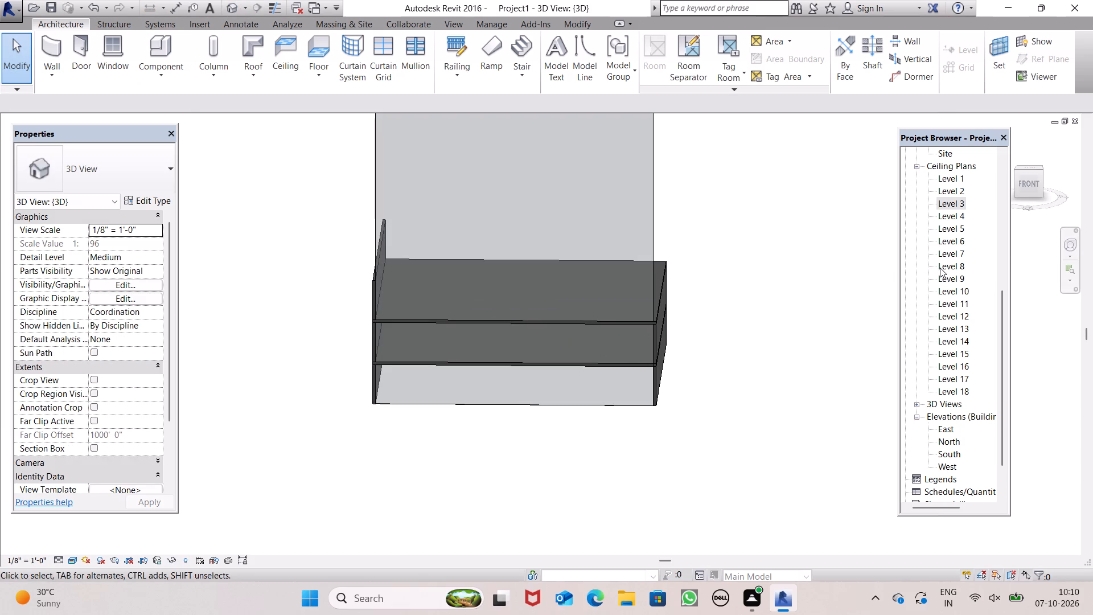
pyautogui.doubleClick(957, 227)
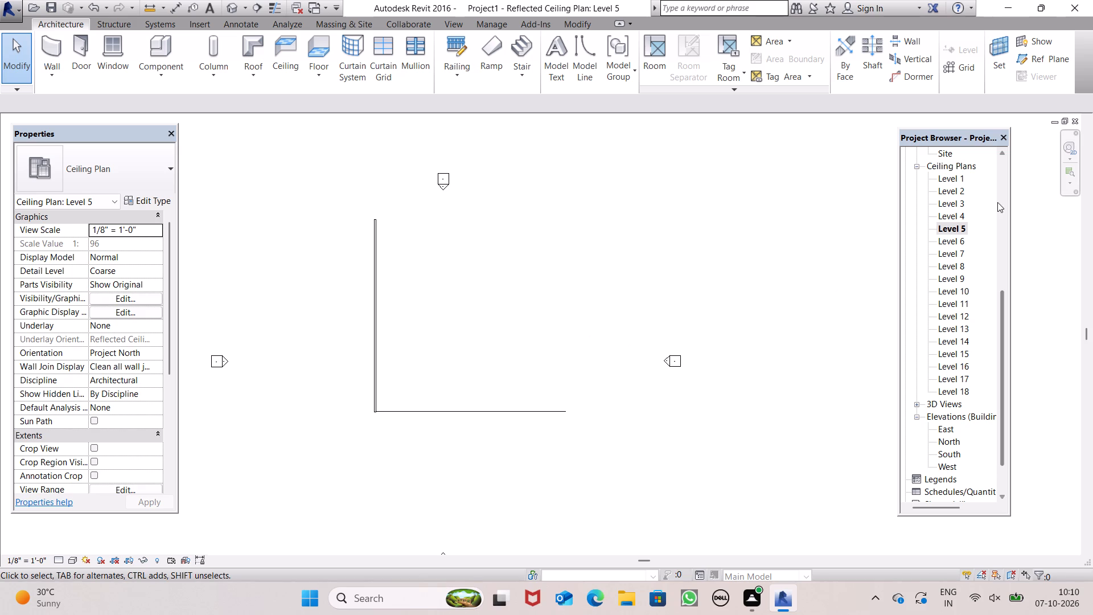
# In the Level 3 ceiling plan, draw a Generic - 8" wall with base constraint Level 5 along the north wall, about 70' 6" long.
pyautogui.doubleClick(947, 201)
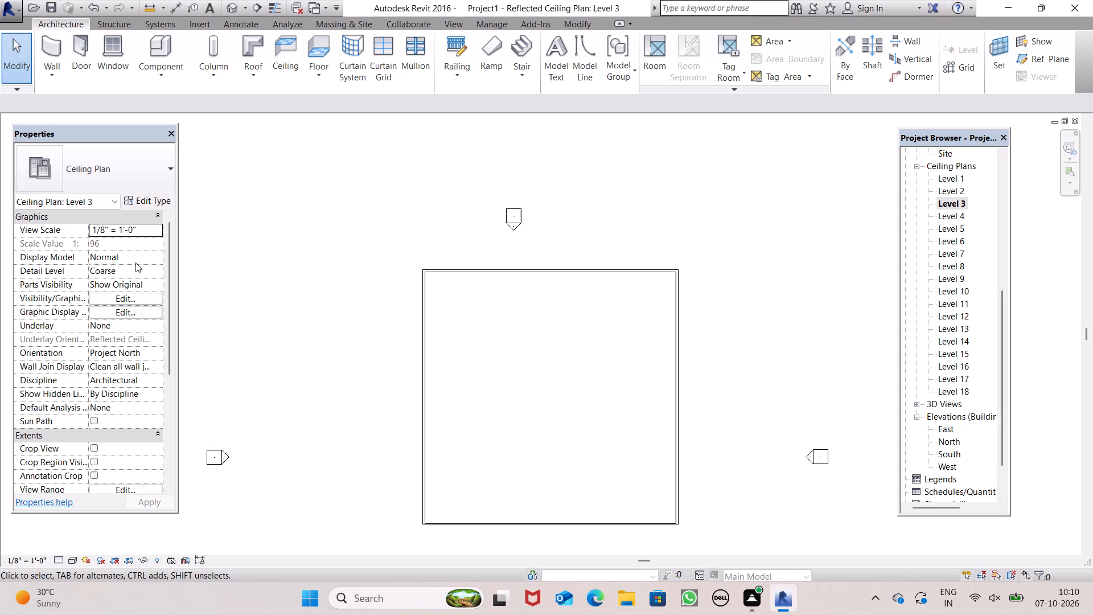
pyautogui.scroll(-4, 287, 127)
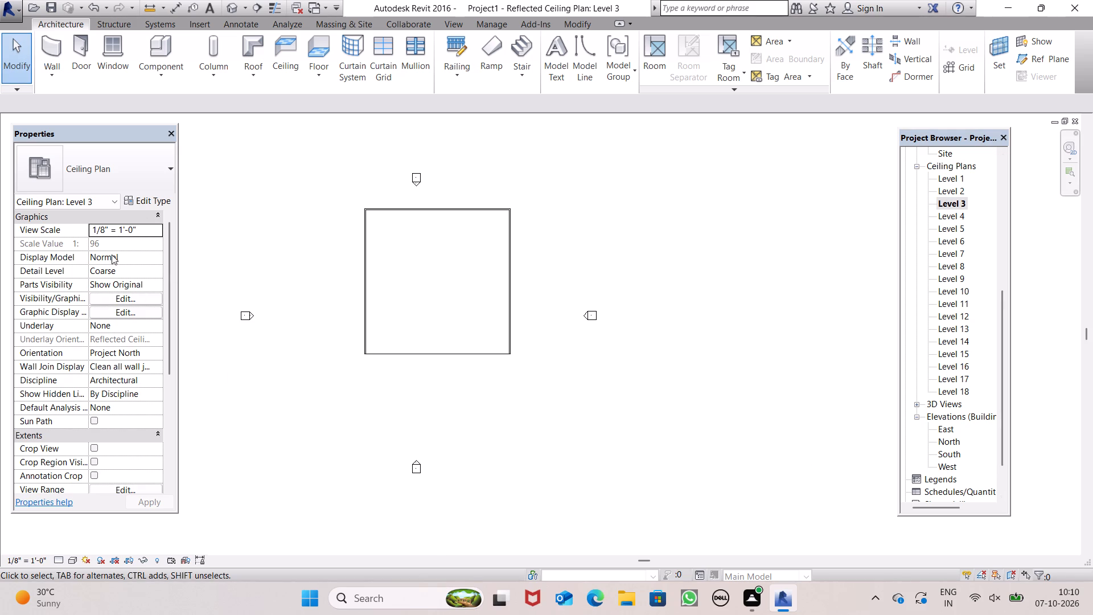
pyautogui.click(50, 48)
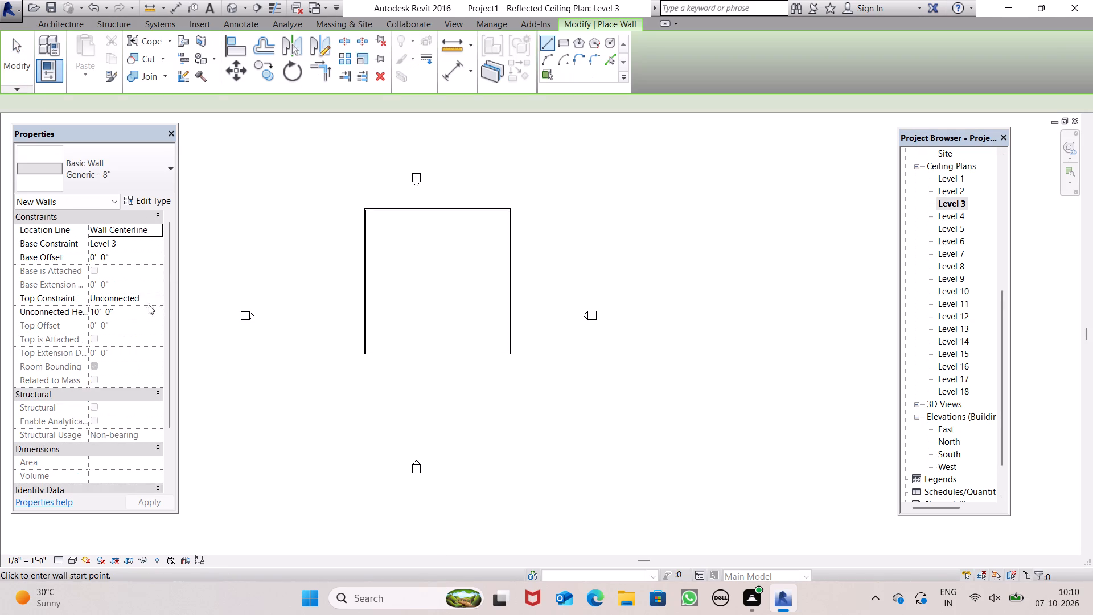
pyautogui.scroll(2, 162, 296)
pyautogui.click(158, 245)
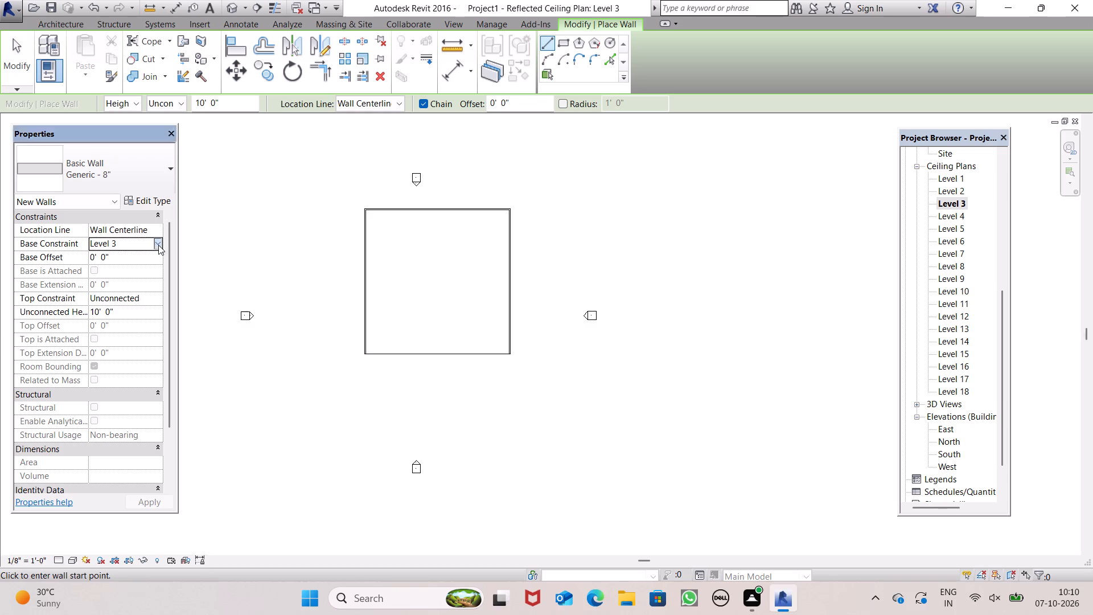
pyautogui.click(132, 304)
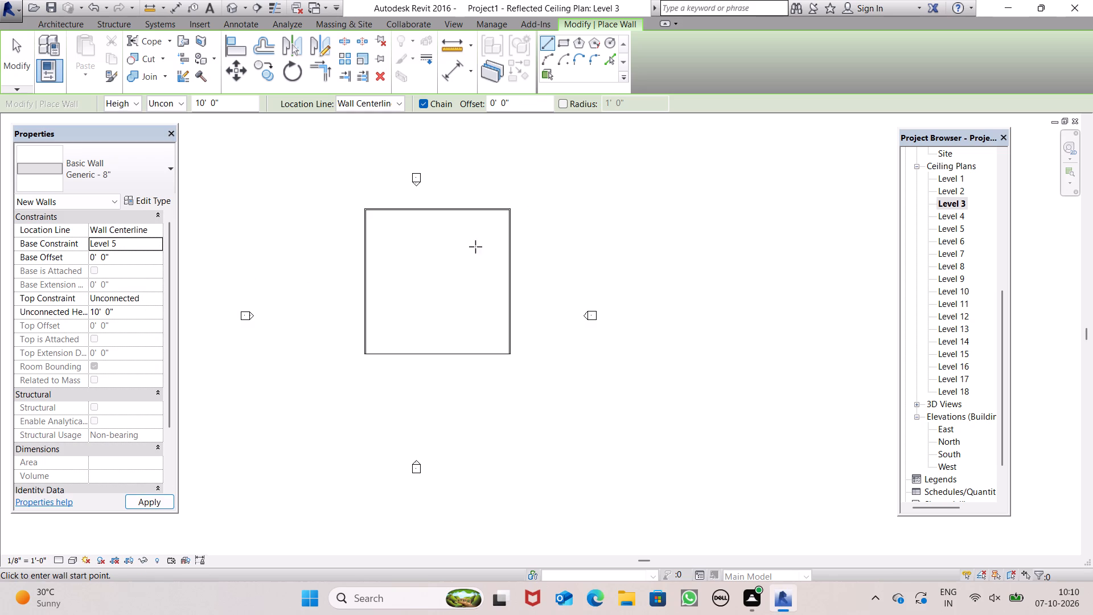
pyautogui.scroll(2, 470, 232)
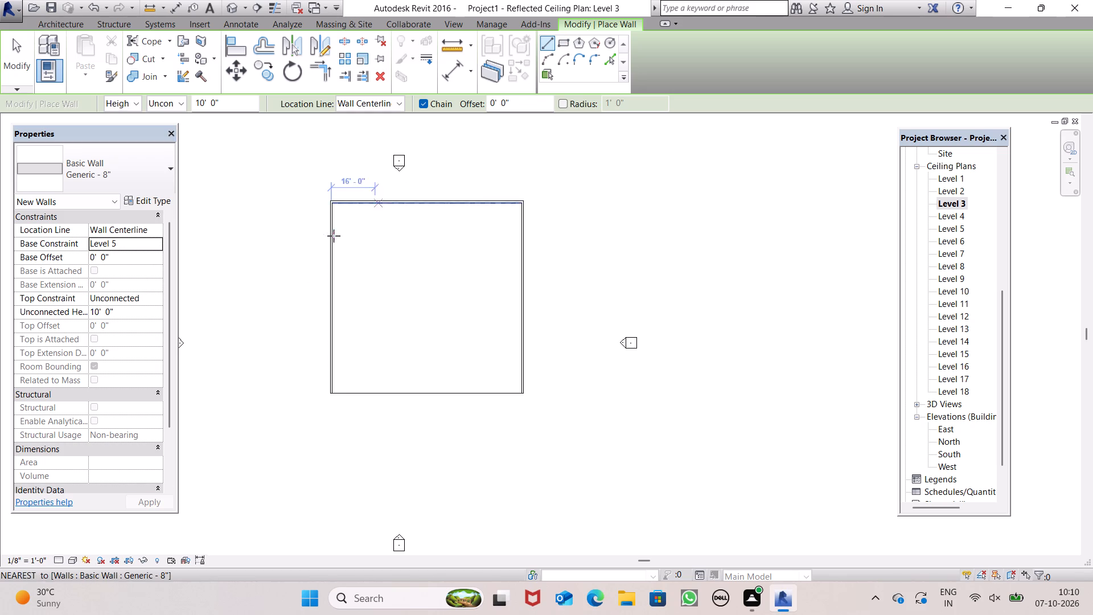
pyautogui.scroll(2, 331, 229)
pyautogui.scroll(-1, 332, 215)
pyautogui.scroll(11, 332, 212)
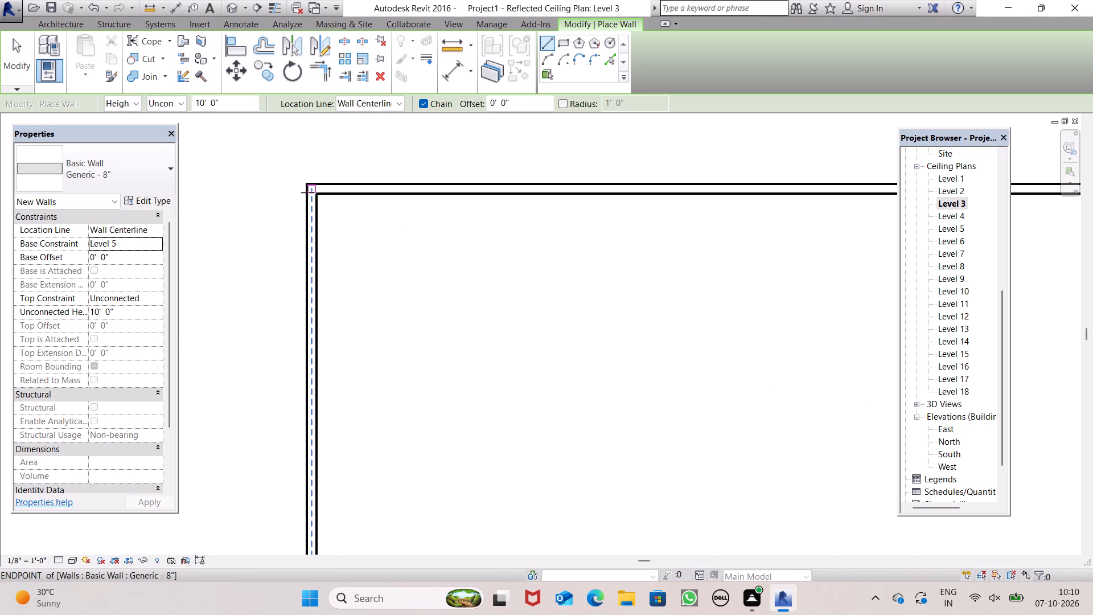
pyautogui.click(307, 192)
pyautogui.scroll(-7, 410, 187)
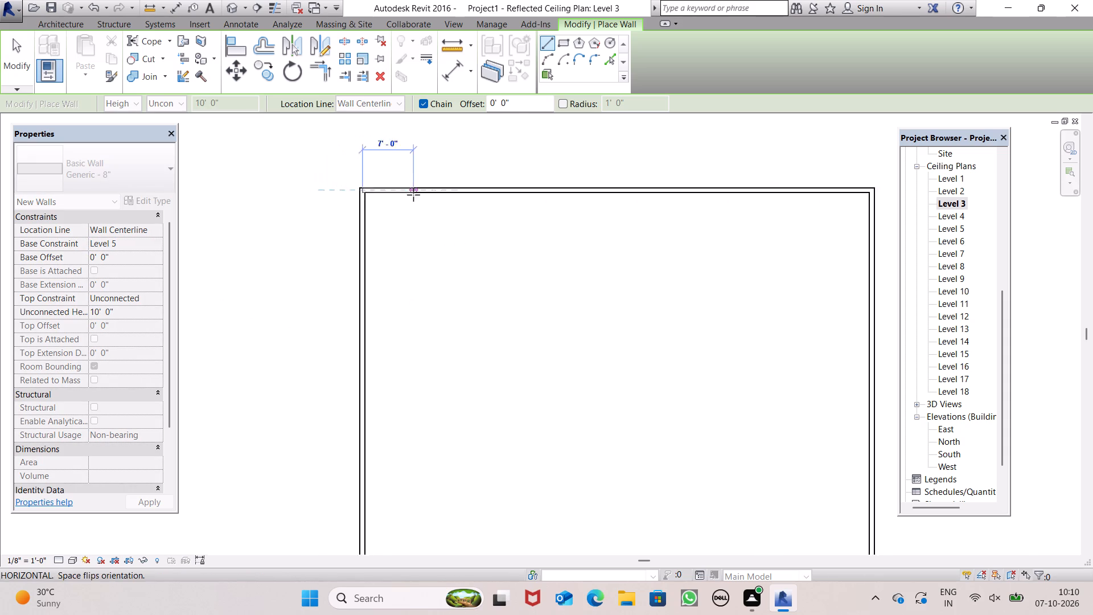
pyautogui.scroll(8, 758, 192)
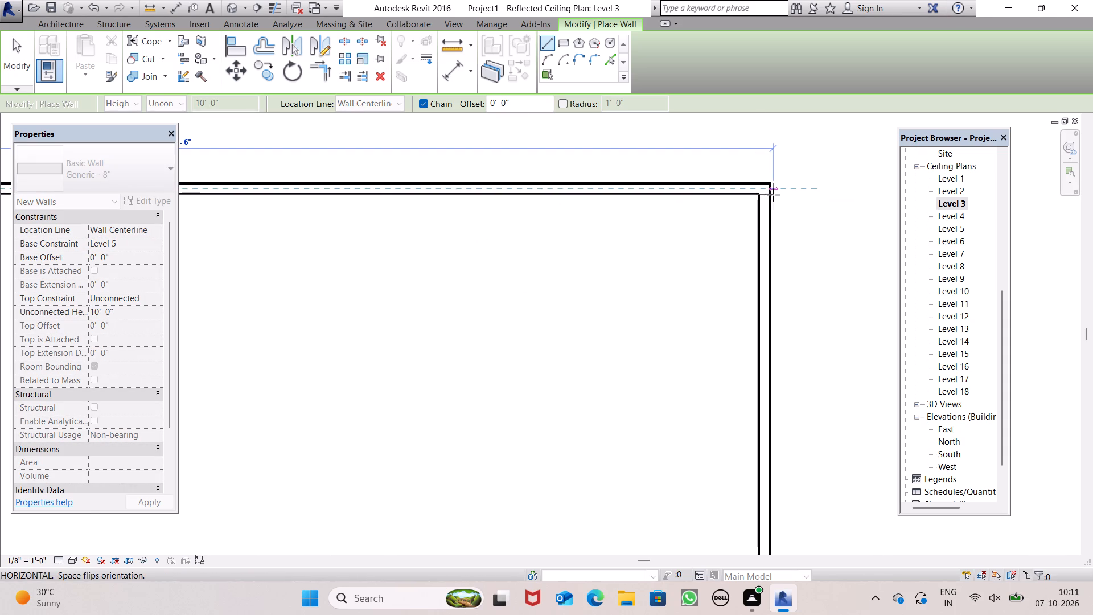
pyautogui.click(773, 195)
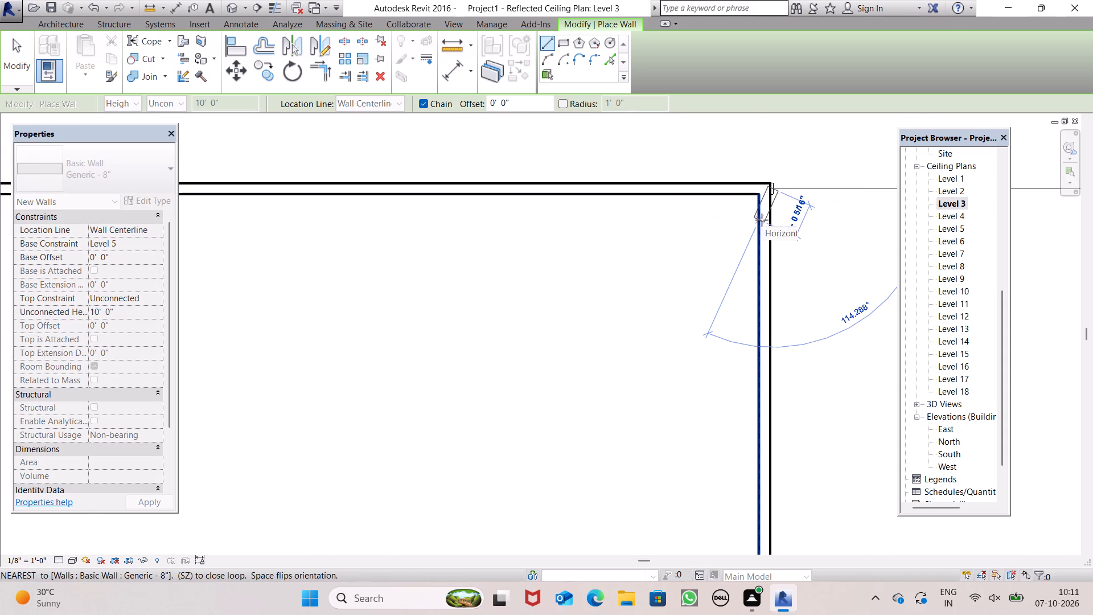
pyautogui.press('Escape')
pyautogui.press('Escape')
# Pull the east end of the new Level 5 north wall back flush with the outer face of the existing east wall.
pyautogui.scroll(5, 793, 187)
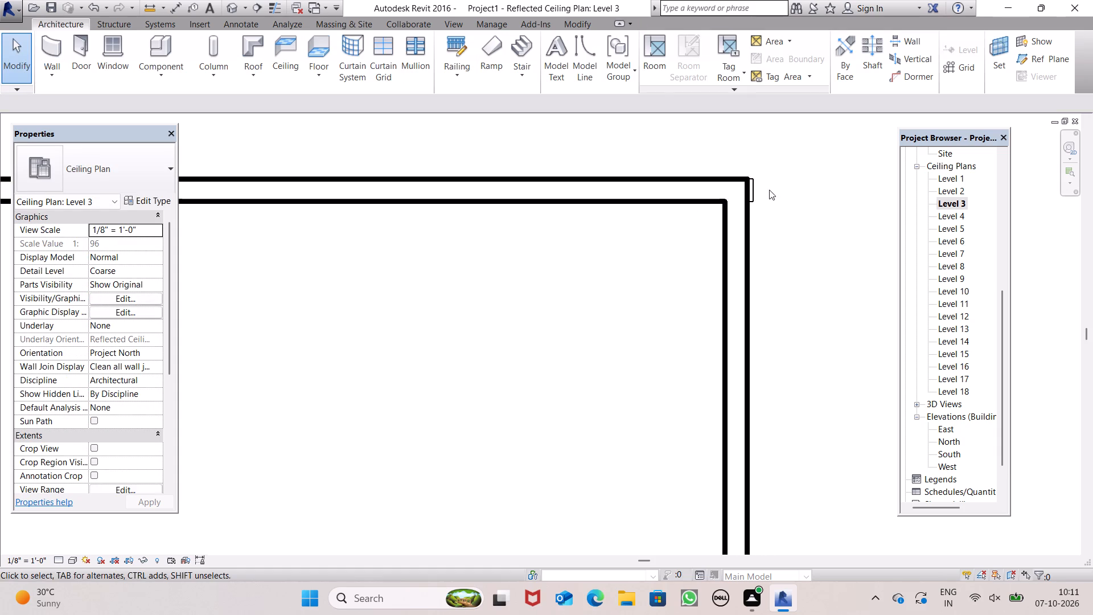
pyautogui.scroll(2, 751, 190)
pyautogui.scroll(-1, 750, 190)
pyautogui.scroll(3, 749, 190)
pyautogui.doubleClick(755, 200)
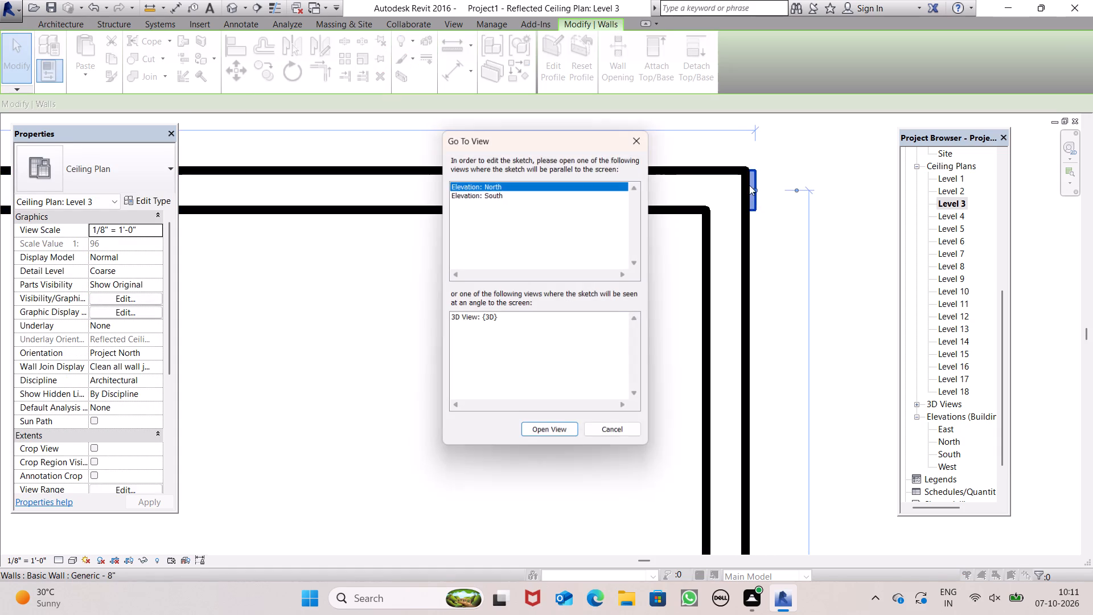
pyautogui.scroll(6, 748, 183)
pyautogui.click(592, 436)
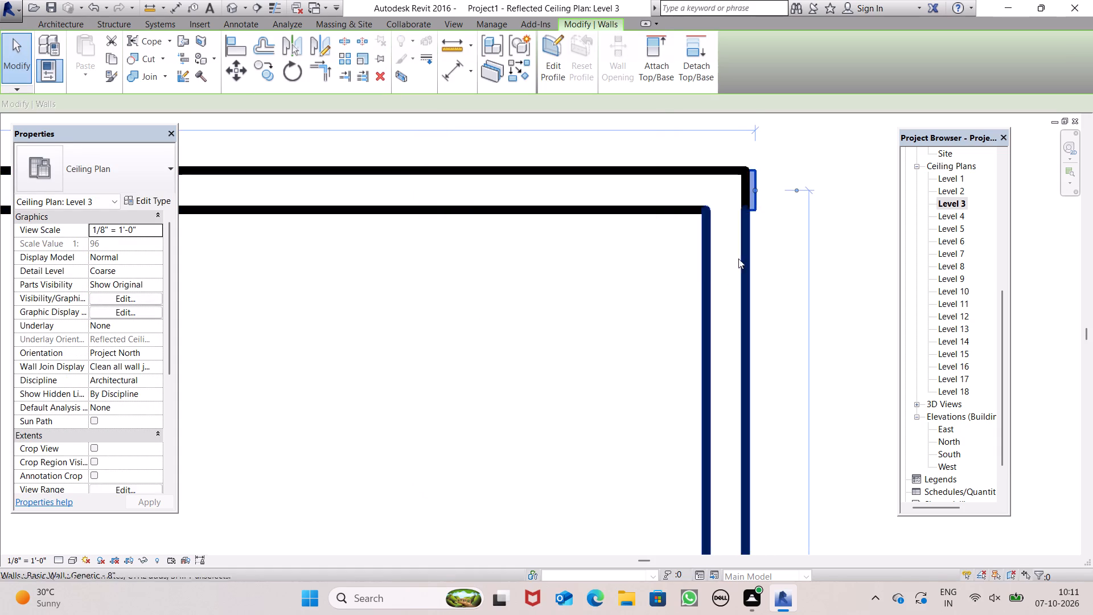
pyautogui.scroll(7, 738, 223)
pyautogui.scroll(-4, 773, 186)
pyautogui.scroll(5, 776, 155)
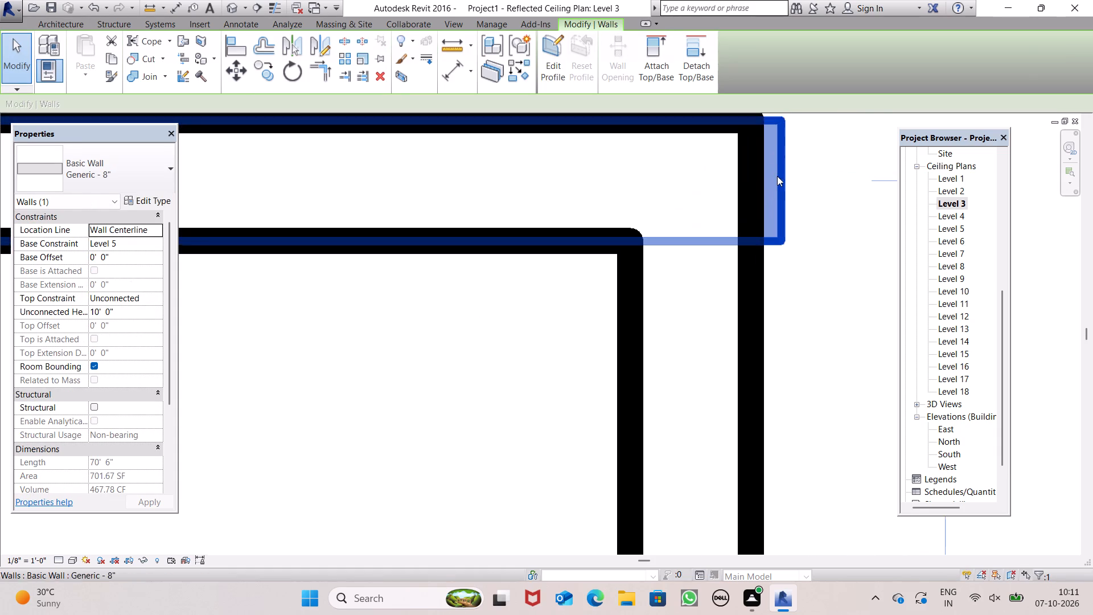
pyautogui.moveTo(782, 181); pyautogui.dragTo(762, 186)
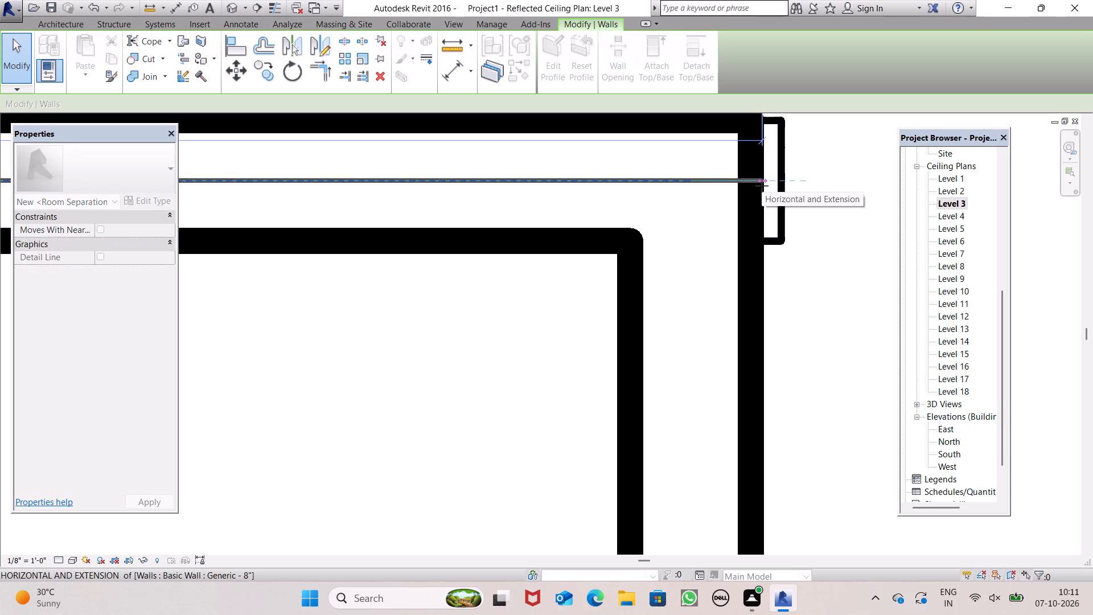
pyautogui.moveTo(762, 186); pyautogui.dragTo(755, 187)
pyautogui.click(755, 187)
pyautogui.scroll(-13, 739, 216)
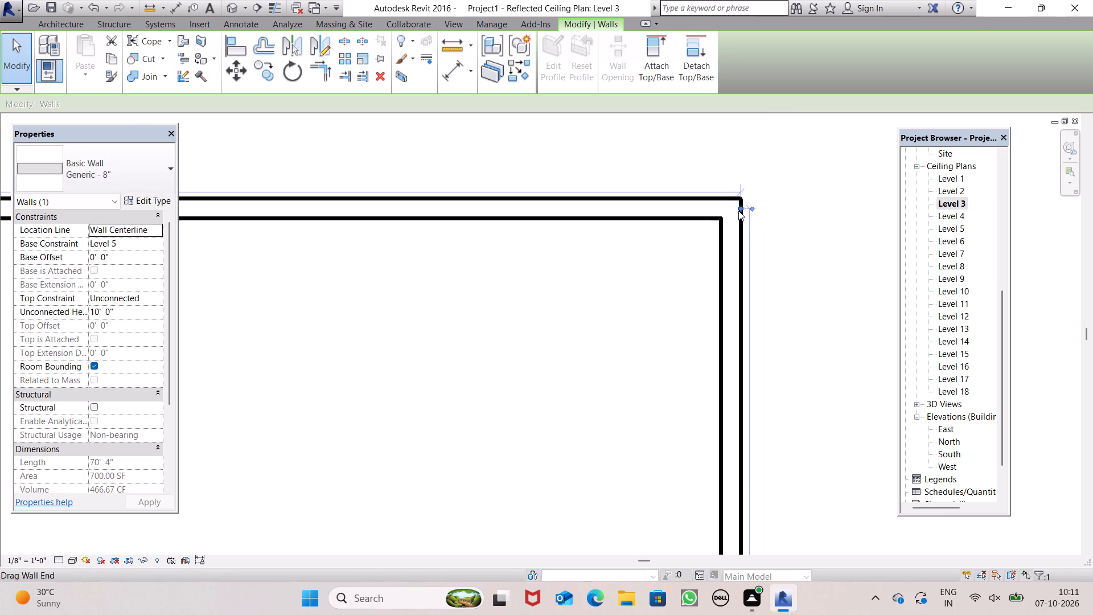
pyautogui.scroll(-1, 738, 211)
pyautogui.press('Escape')
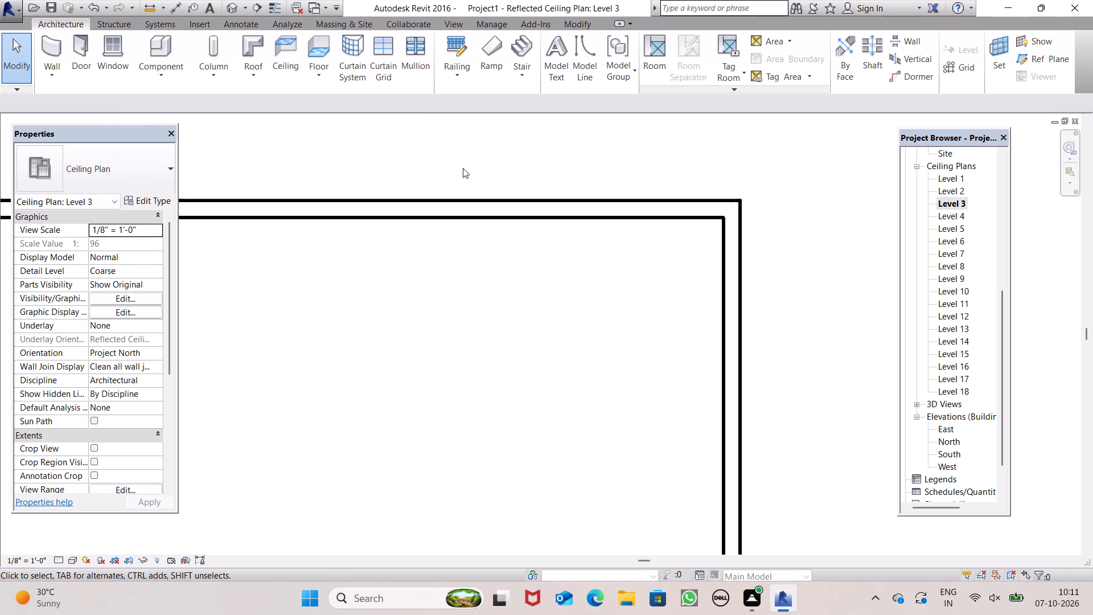
# Draw a Generic - 8" wall with base constraint Level 3 and 10' 0" height along the east wall, from the northeast to southeast corner.
pyautogui.click(51, 52)
pyautogui.scroll(-3, 615, 144)
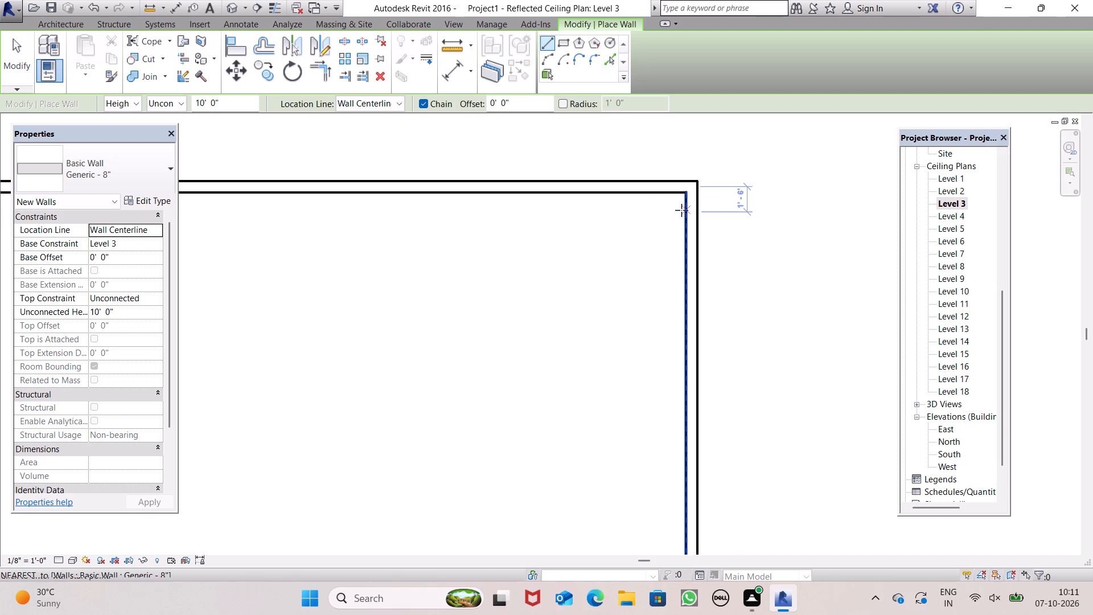
pyautogui.scroll(-4, 684, 211)
pyautogui.click(690, 200)
pyautogui.scroll(-6, 692, 228)
pyautogui.scroll(1, 692, 229)
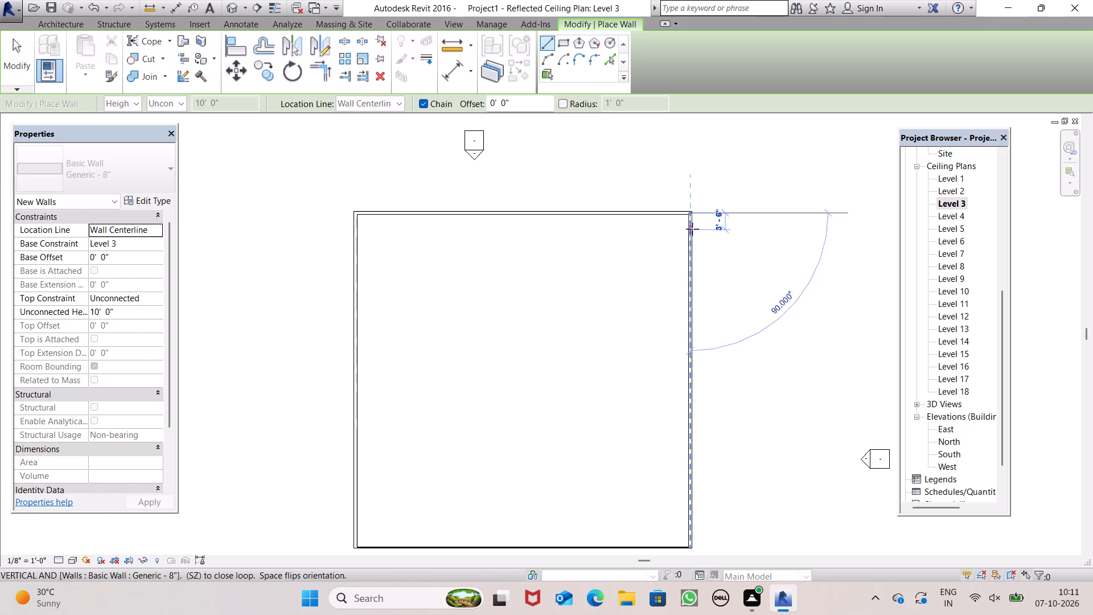
pyautogui.scroll(-1, 692, 229)
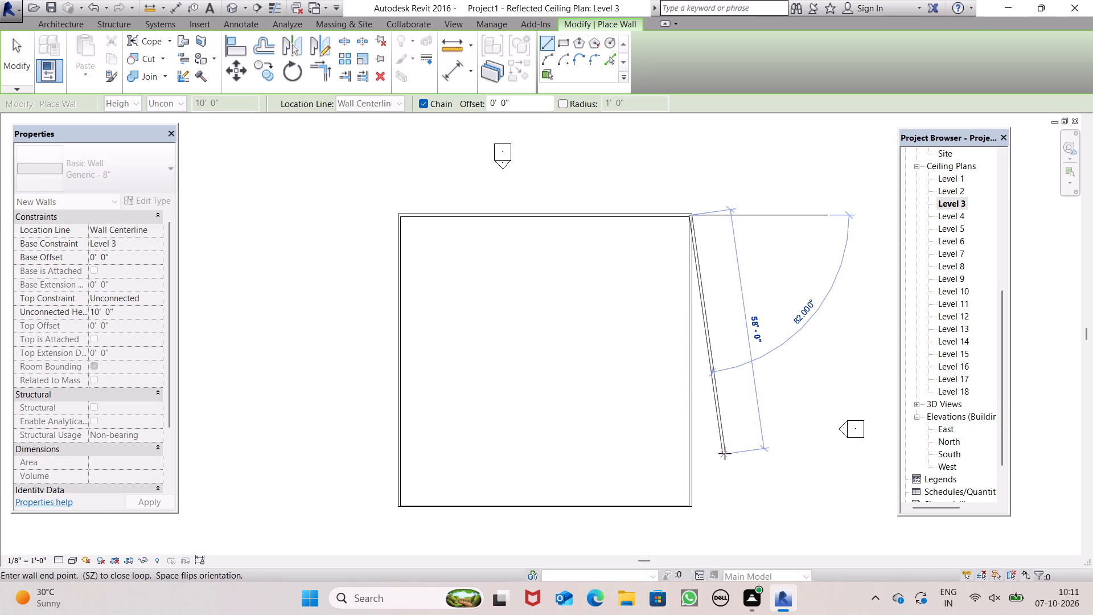
pyautogui.scroll(15, 691, 511)
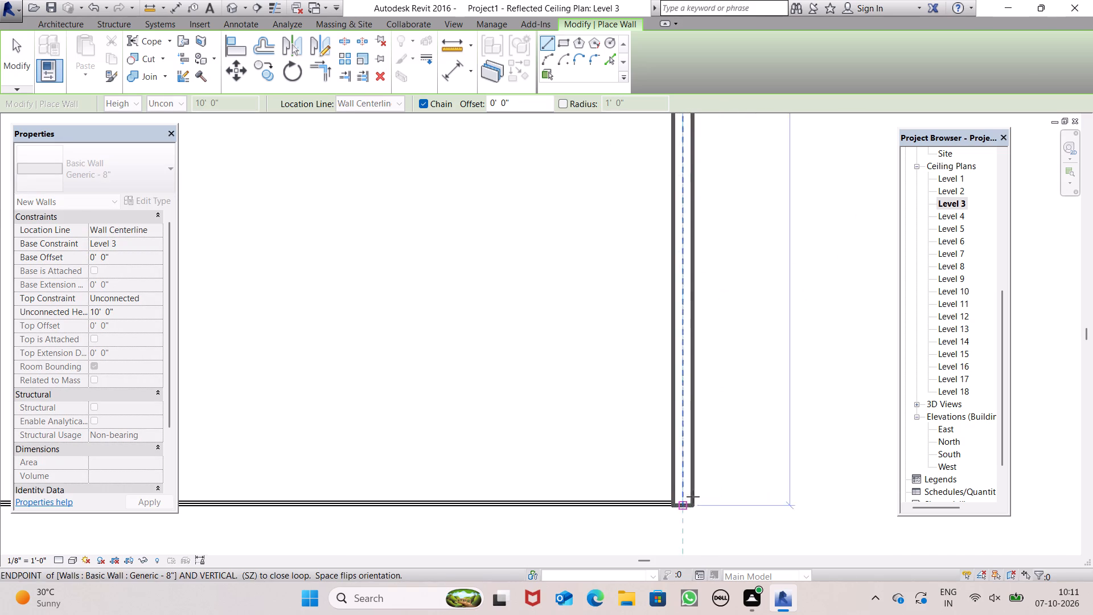
pyautogui.scroll(7, 693, 495)
pyautogui.click(692, 526)
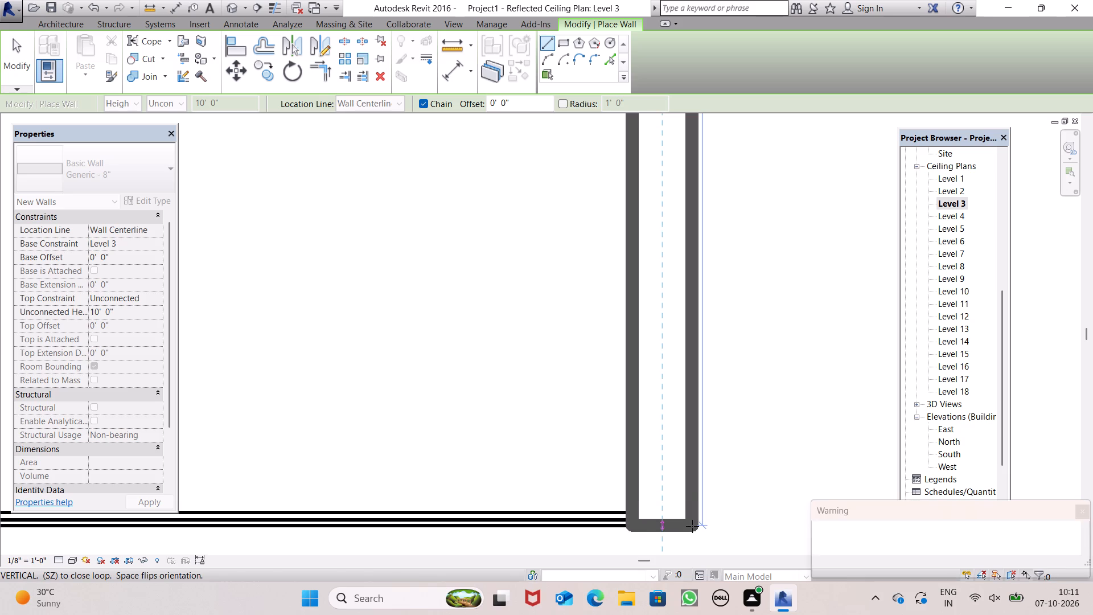
pyautogui.press('Escape')
pyautogui.scroll(-5, 717, 455)
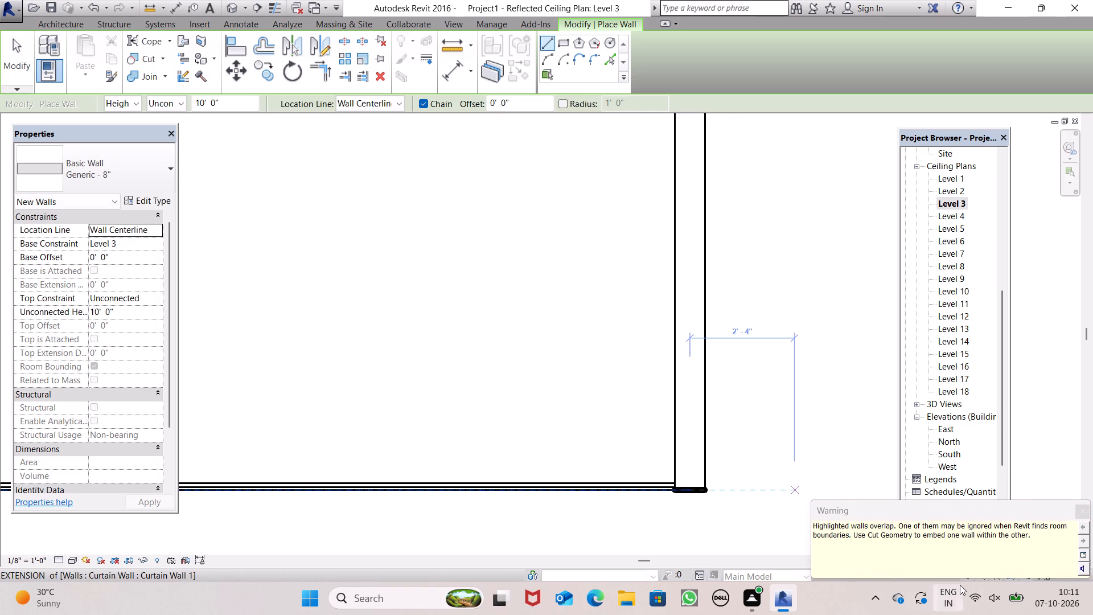
pyautogui.scroll(-6, 829, 479)
pyautogui.scroll(-8, 721, 444)
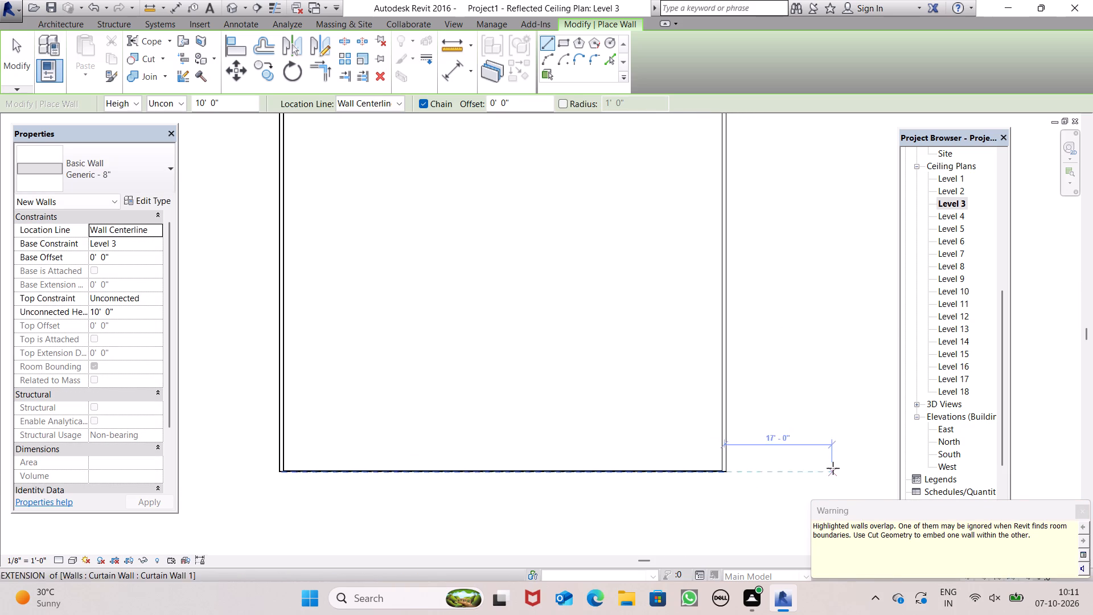
pyautogui.click(833, 468)
pyautogui.press('Escape')
pyautogui.press('Escape')
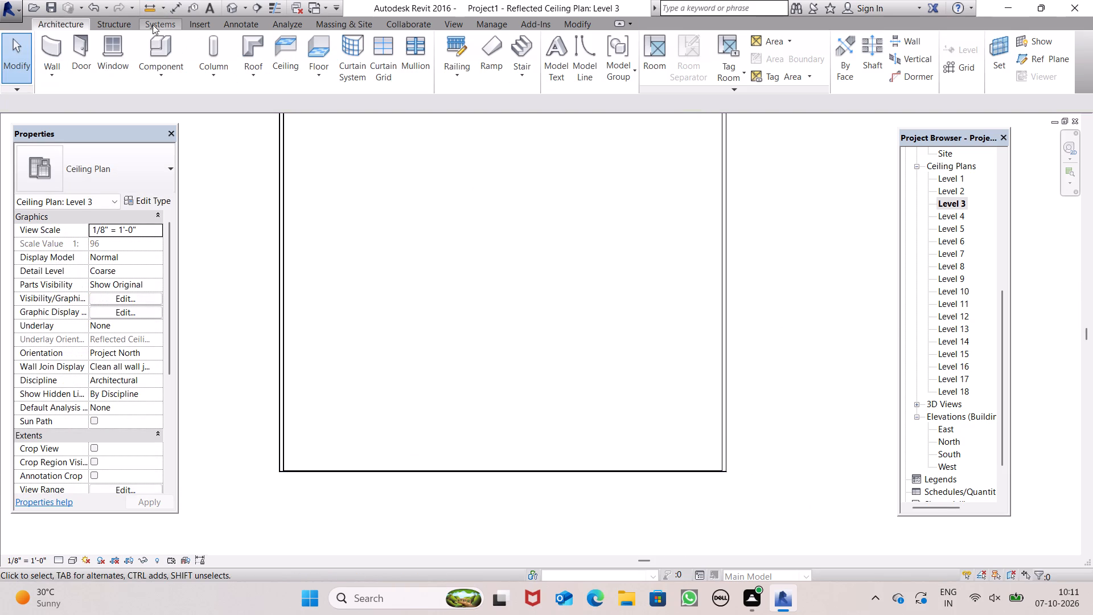
# Check the newly drawn north and east walls in the 3D view from the front and the east side.
pyautogui.click(231, 5)
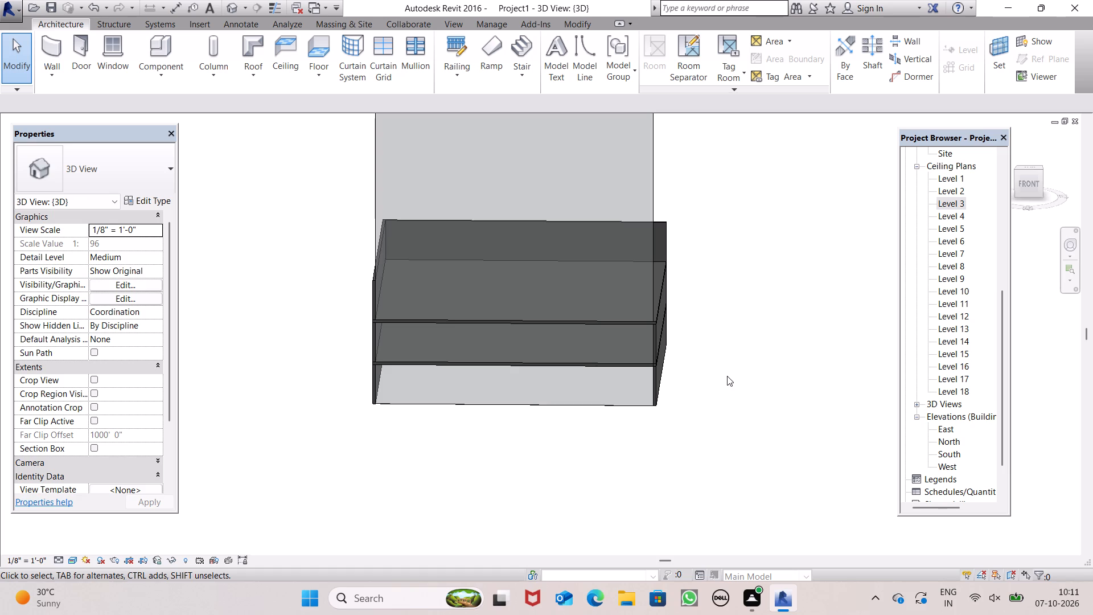
pyautogui.scroll(-1, 727, 375)
pyautogui.keyDown('shift'); pyautogui.moveTo(725, 382); pyautogui.dragTo(503, 367, button='middle'); pyautogui.keyUp('shift')
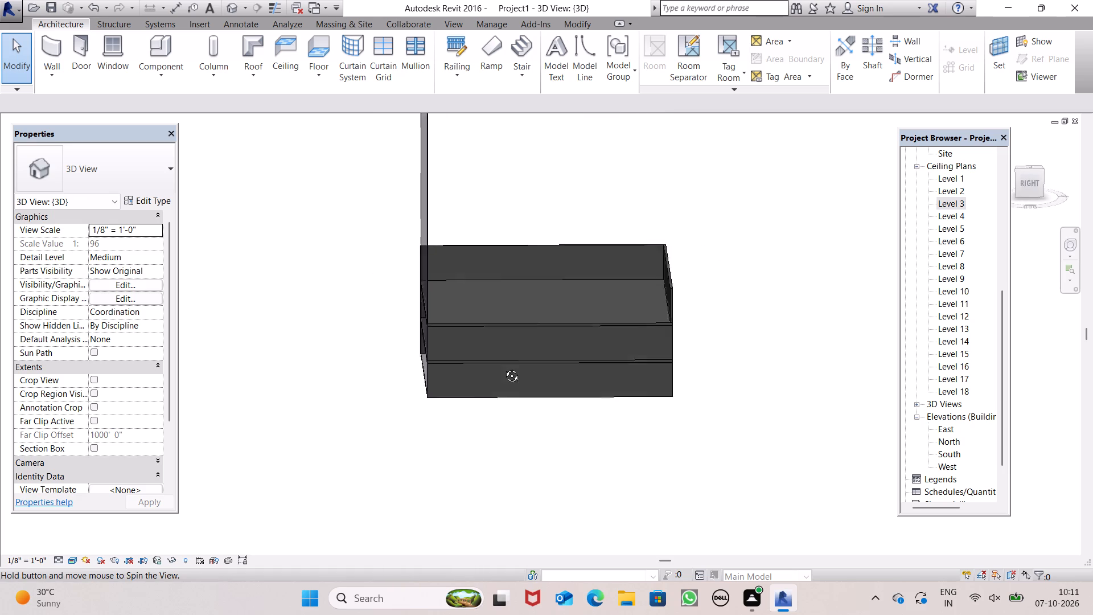
pyautogui.keyDown('shift'); pyautogui.moveTo(503, 367); pyautogui.dragTo(536, 389, button='middle'); pyautogui.keyUp('shift')
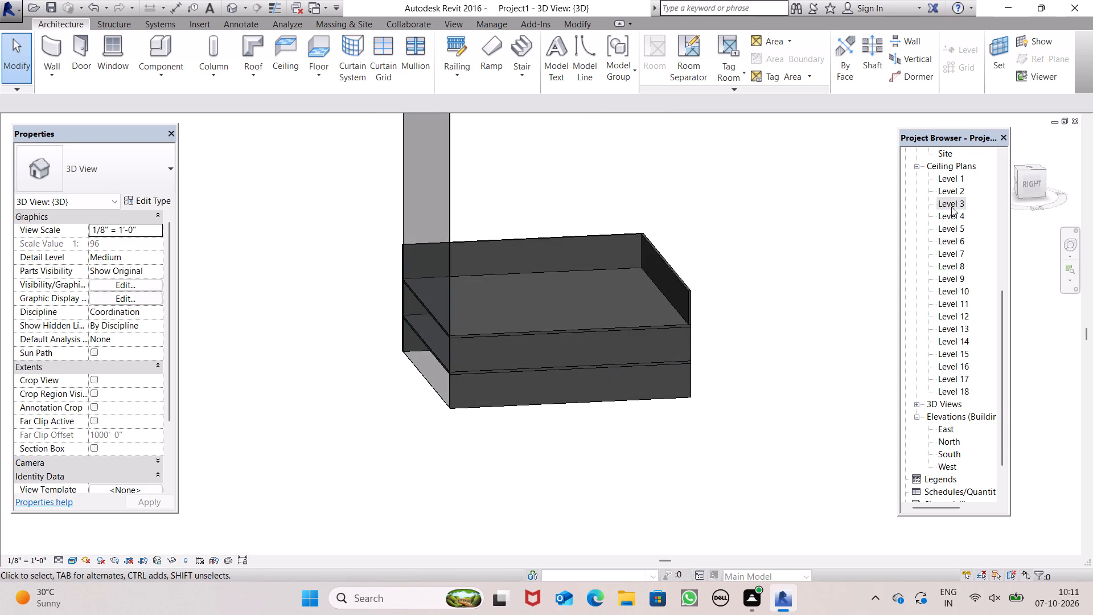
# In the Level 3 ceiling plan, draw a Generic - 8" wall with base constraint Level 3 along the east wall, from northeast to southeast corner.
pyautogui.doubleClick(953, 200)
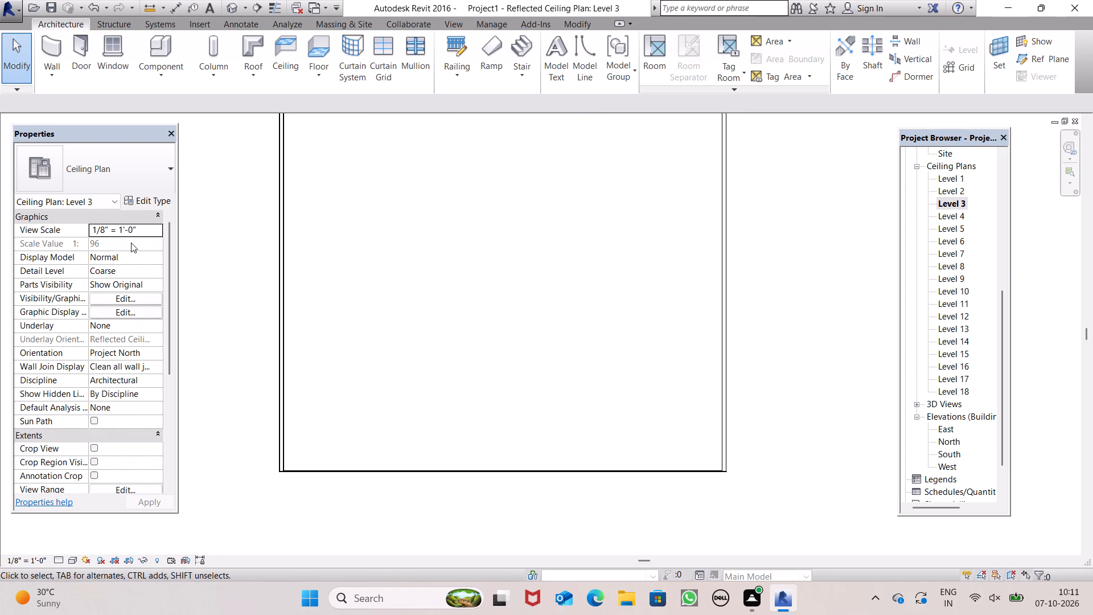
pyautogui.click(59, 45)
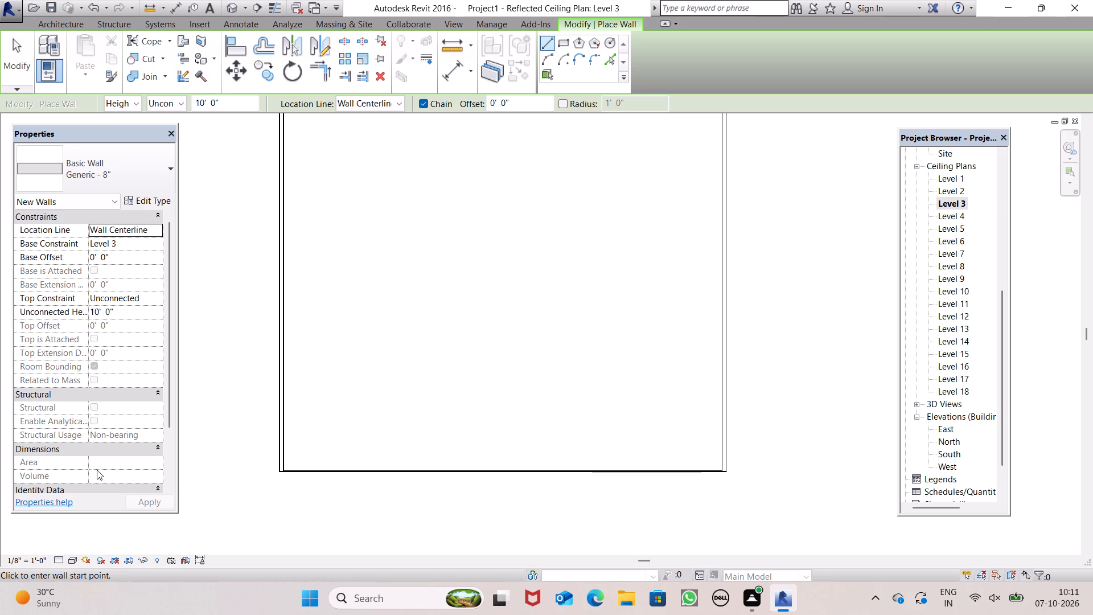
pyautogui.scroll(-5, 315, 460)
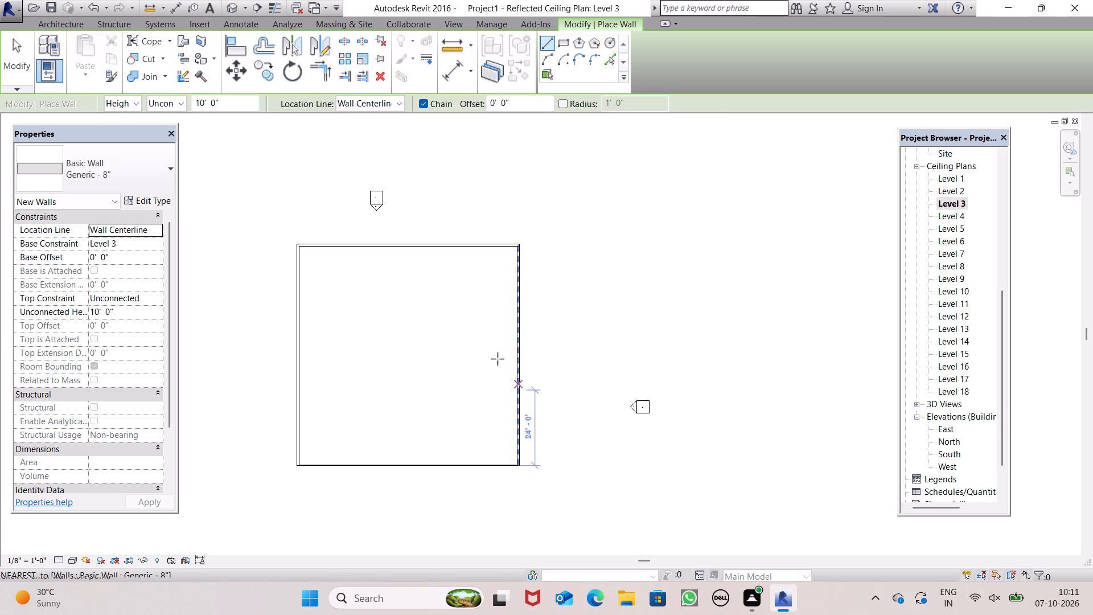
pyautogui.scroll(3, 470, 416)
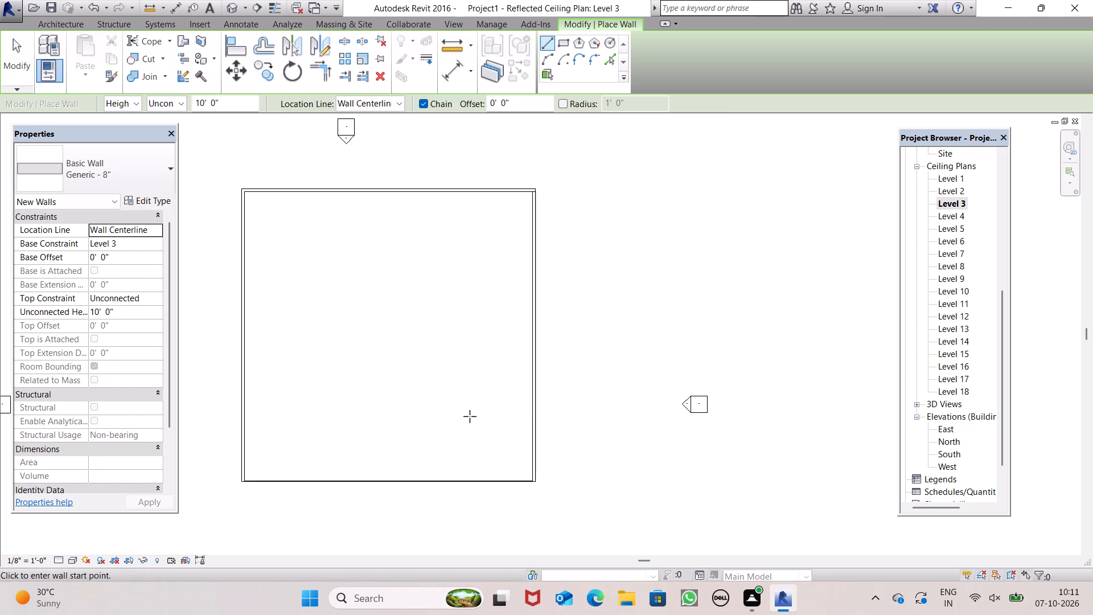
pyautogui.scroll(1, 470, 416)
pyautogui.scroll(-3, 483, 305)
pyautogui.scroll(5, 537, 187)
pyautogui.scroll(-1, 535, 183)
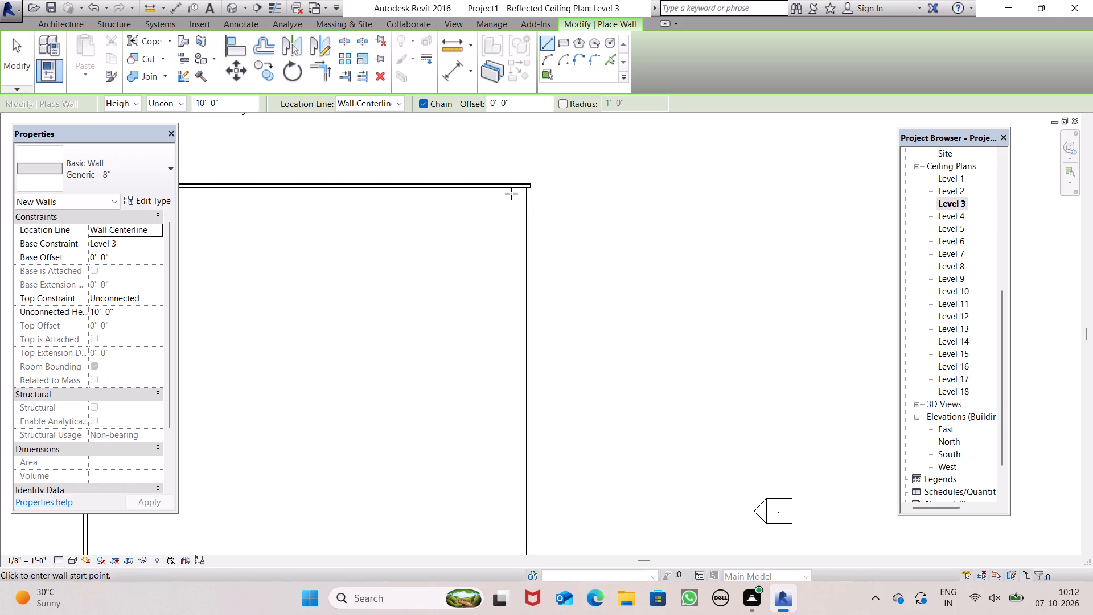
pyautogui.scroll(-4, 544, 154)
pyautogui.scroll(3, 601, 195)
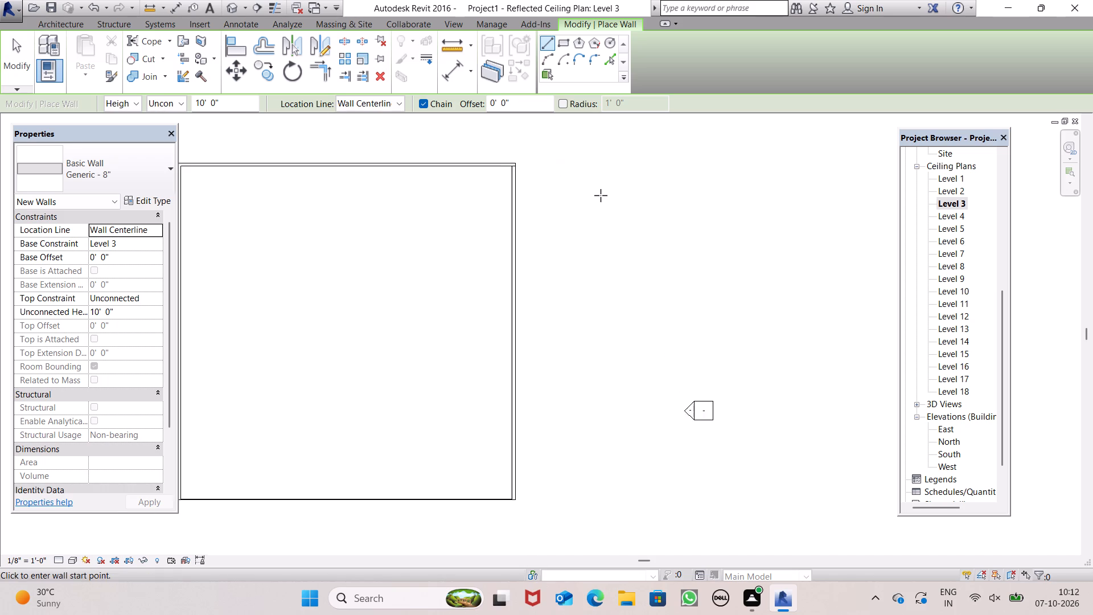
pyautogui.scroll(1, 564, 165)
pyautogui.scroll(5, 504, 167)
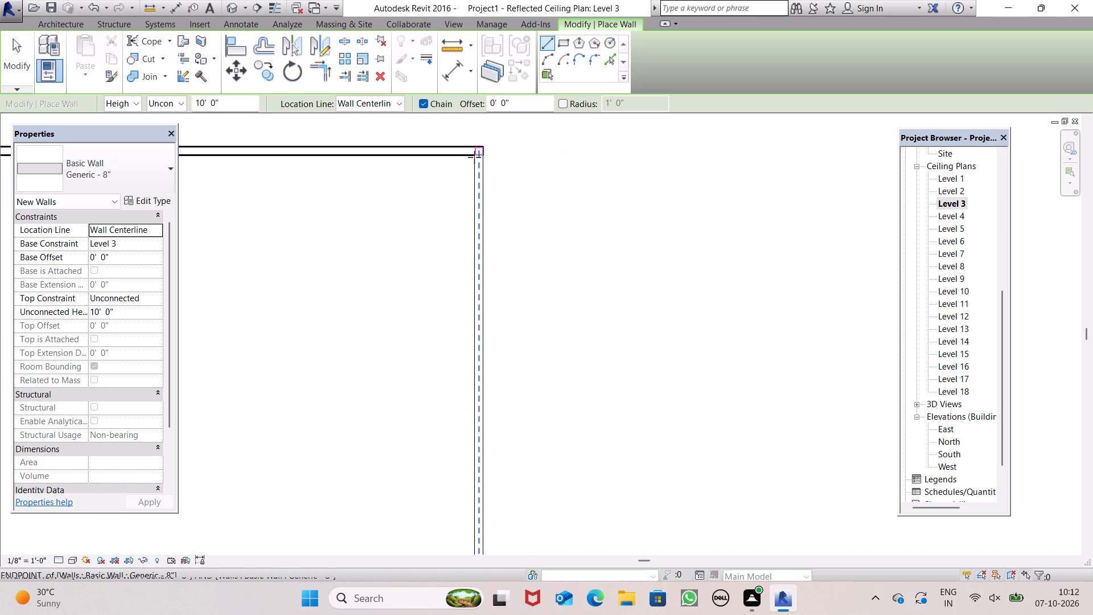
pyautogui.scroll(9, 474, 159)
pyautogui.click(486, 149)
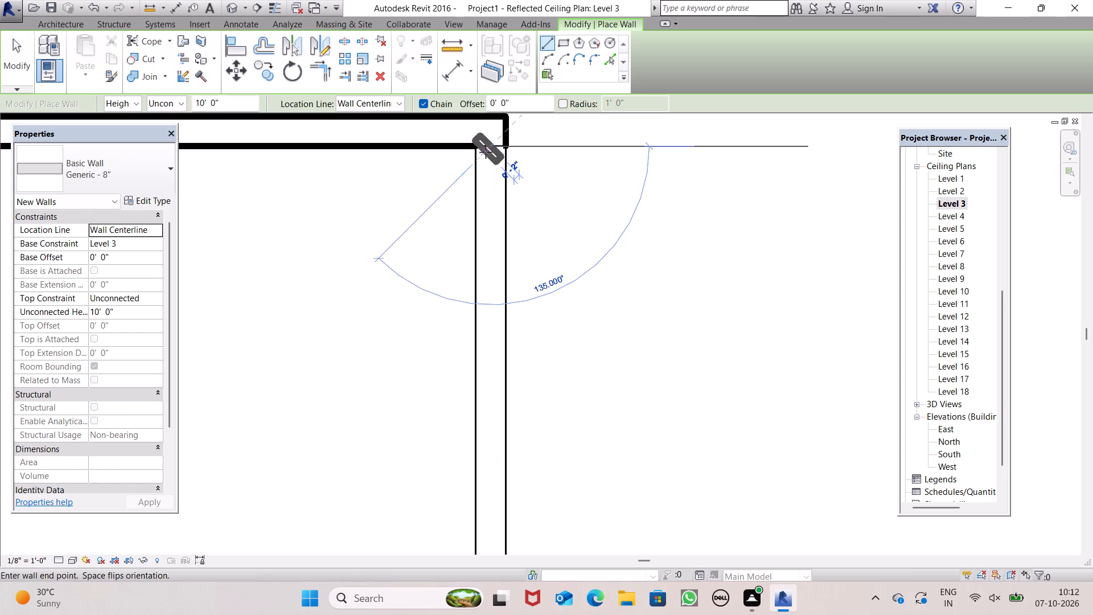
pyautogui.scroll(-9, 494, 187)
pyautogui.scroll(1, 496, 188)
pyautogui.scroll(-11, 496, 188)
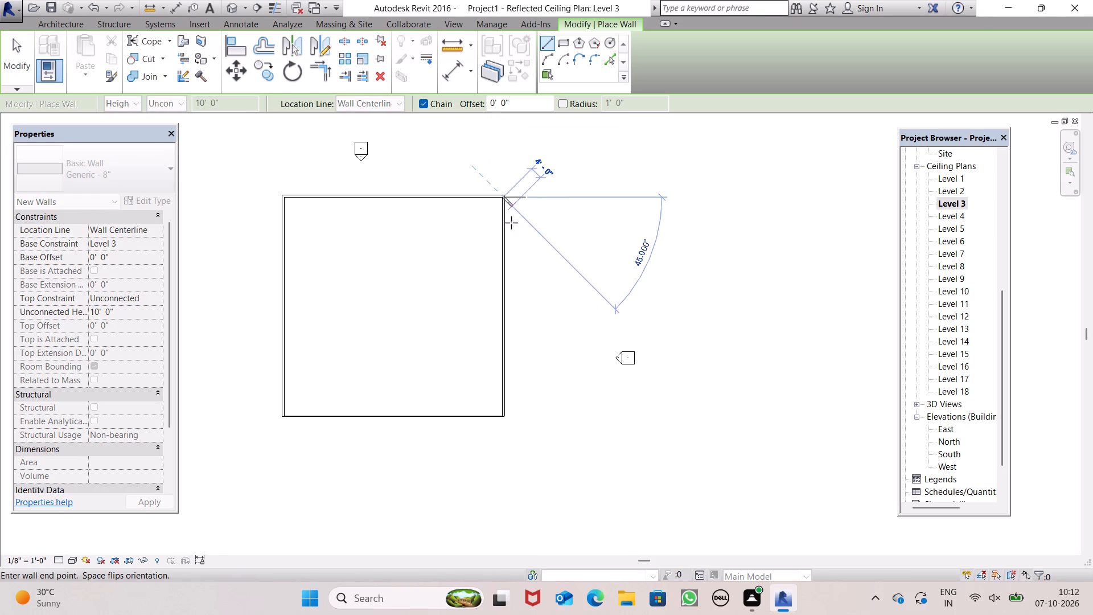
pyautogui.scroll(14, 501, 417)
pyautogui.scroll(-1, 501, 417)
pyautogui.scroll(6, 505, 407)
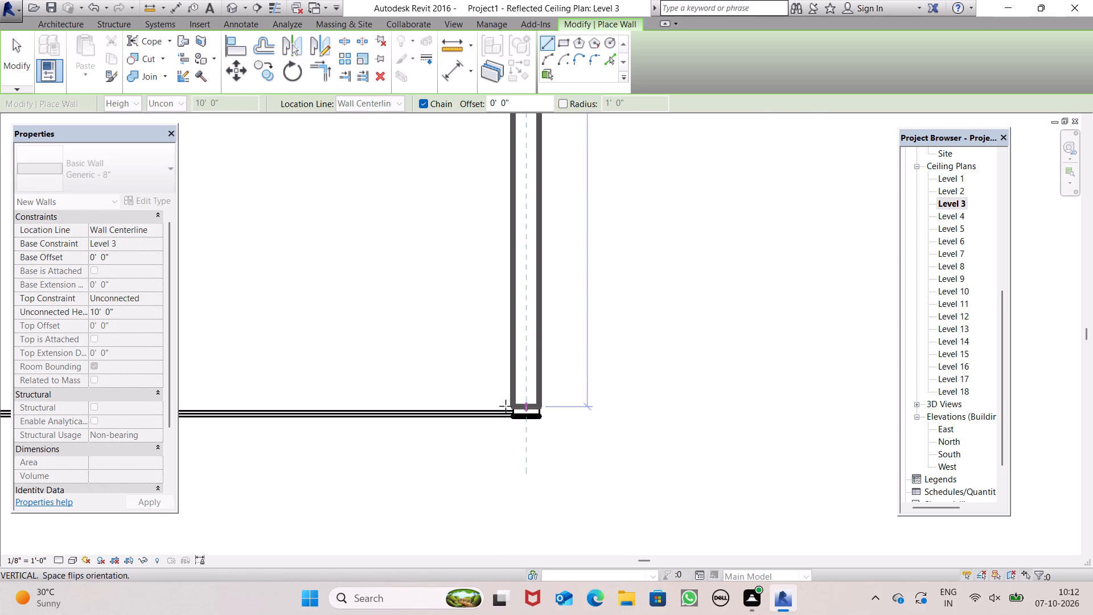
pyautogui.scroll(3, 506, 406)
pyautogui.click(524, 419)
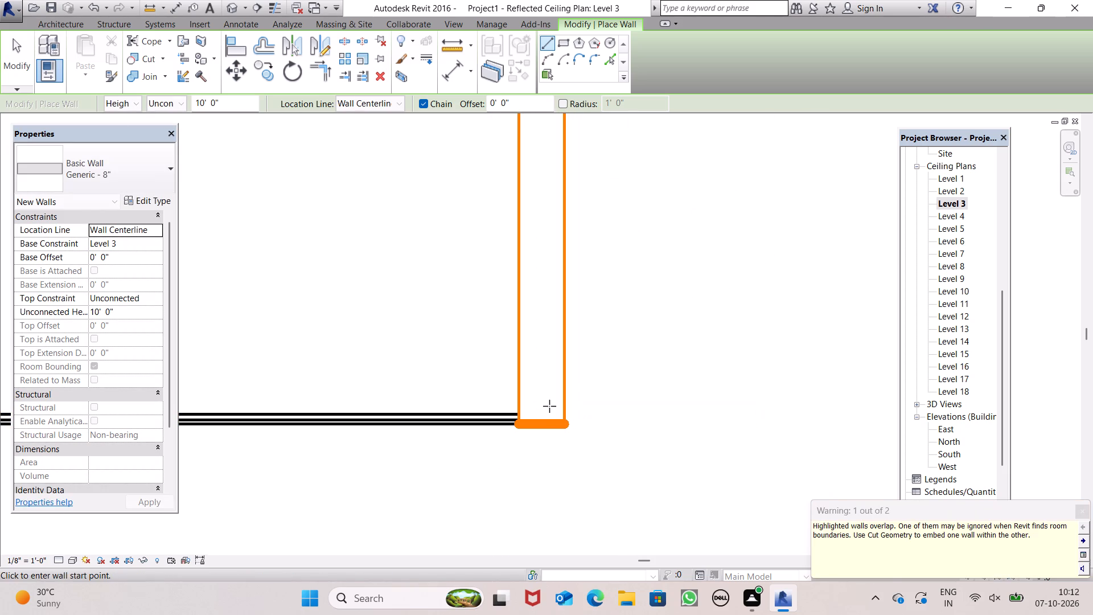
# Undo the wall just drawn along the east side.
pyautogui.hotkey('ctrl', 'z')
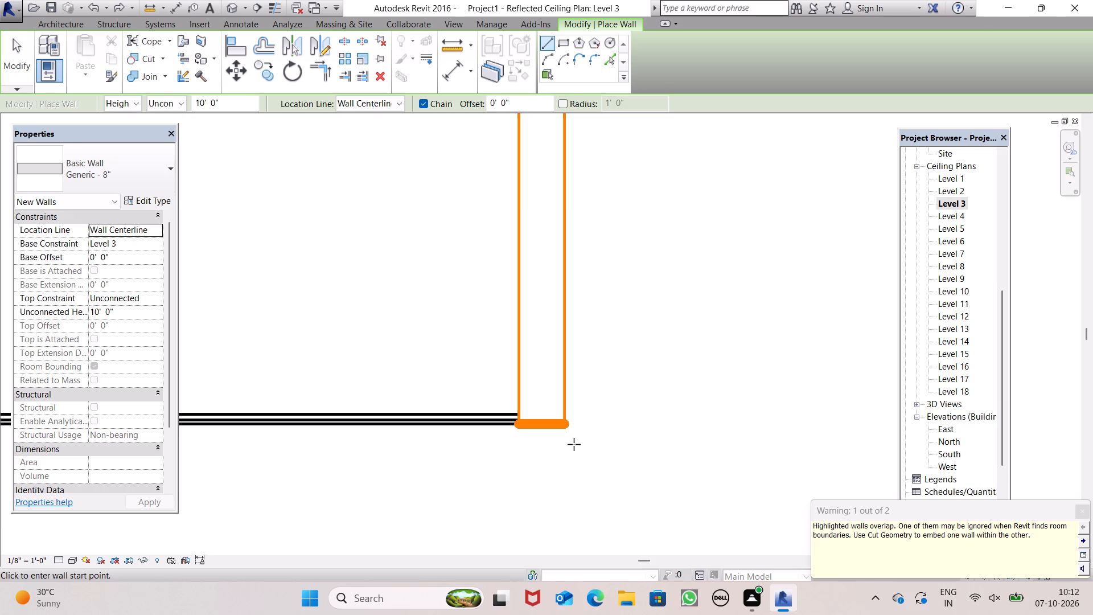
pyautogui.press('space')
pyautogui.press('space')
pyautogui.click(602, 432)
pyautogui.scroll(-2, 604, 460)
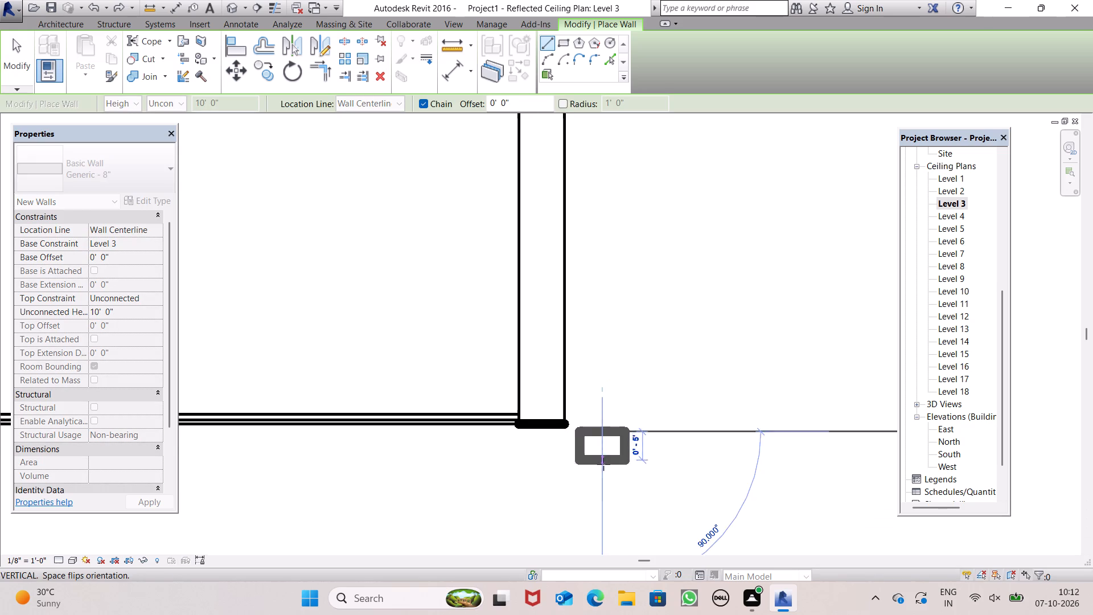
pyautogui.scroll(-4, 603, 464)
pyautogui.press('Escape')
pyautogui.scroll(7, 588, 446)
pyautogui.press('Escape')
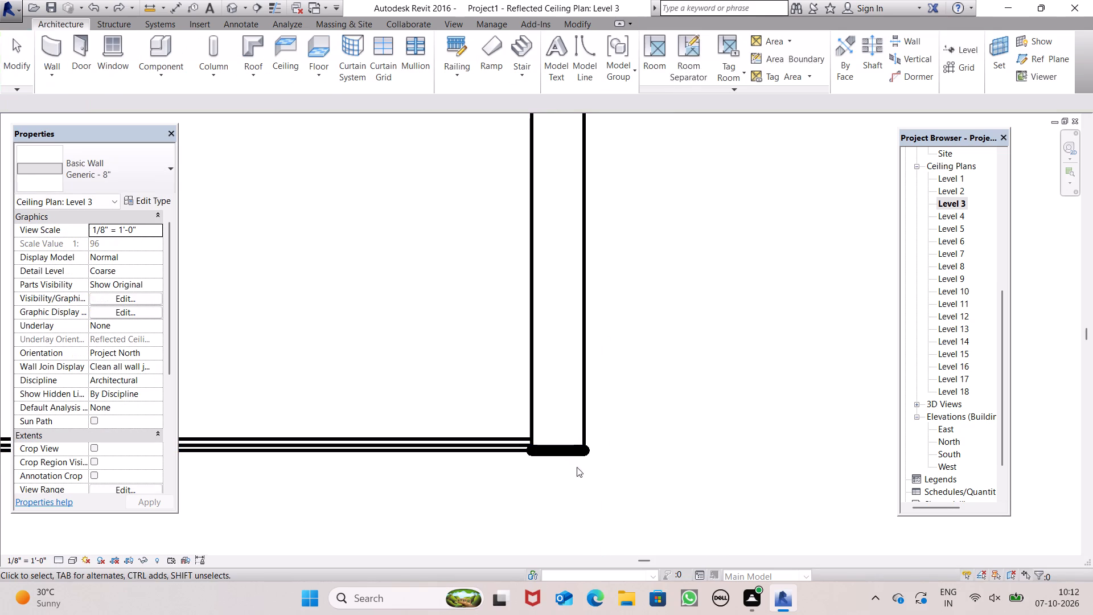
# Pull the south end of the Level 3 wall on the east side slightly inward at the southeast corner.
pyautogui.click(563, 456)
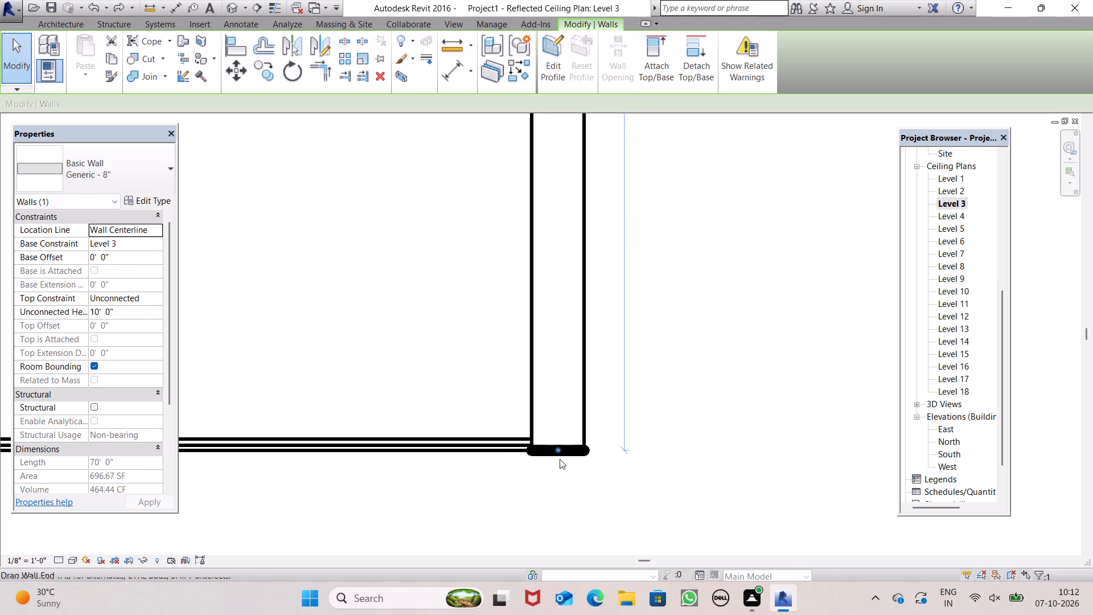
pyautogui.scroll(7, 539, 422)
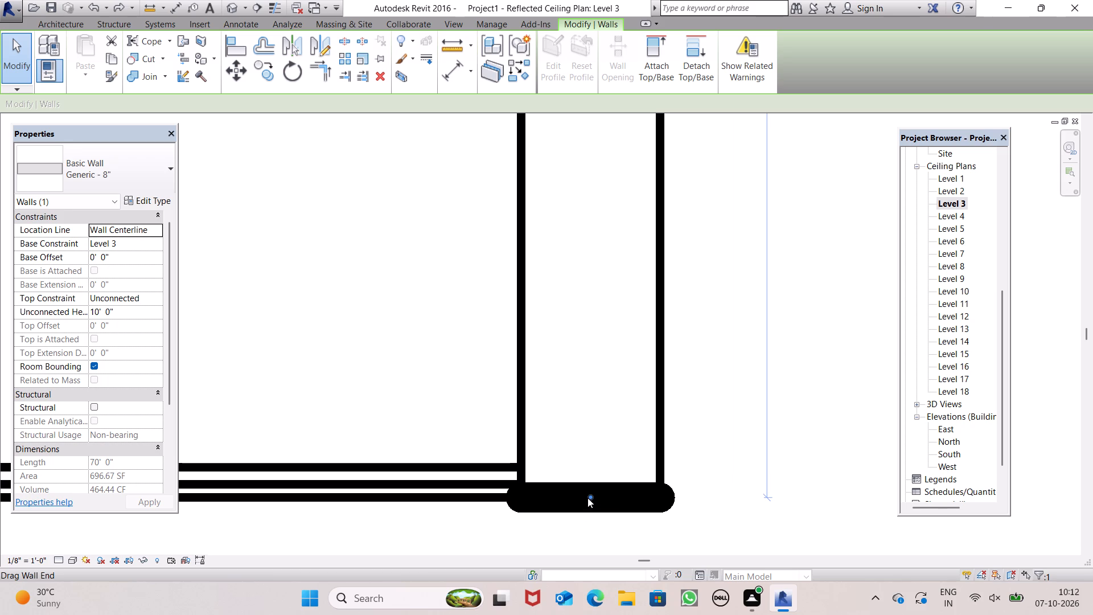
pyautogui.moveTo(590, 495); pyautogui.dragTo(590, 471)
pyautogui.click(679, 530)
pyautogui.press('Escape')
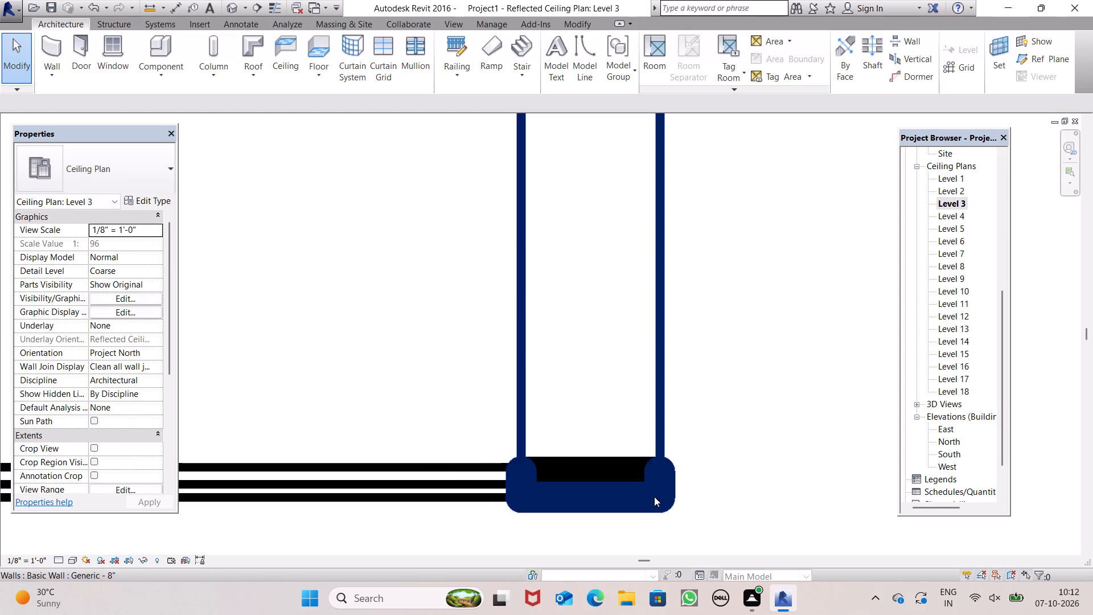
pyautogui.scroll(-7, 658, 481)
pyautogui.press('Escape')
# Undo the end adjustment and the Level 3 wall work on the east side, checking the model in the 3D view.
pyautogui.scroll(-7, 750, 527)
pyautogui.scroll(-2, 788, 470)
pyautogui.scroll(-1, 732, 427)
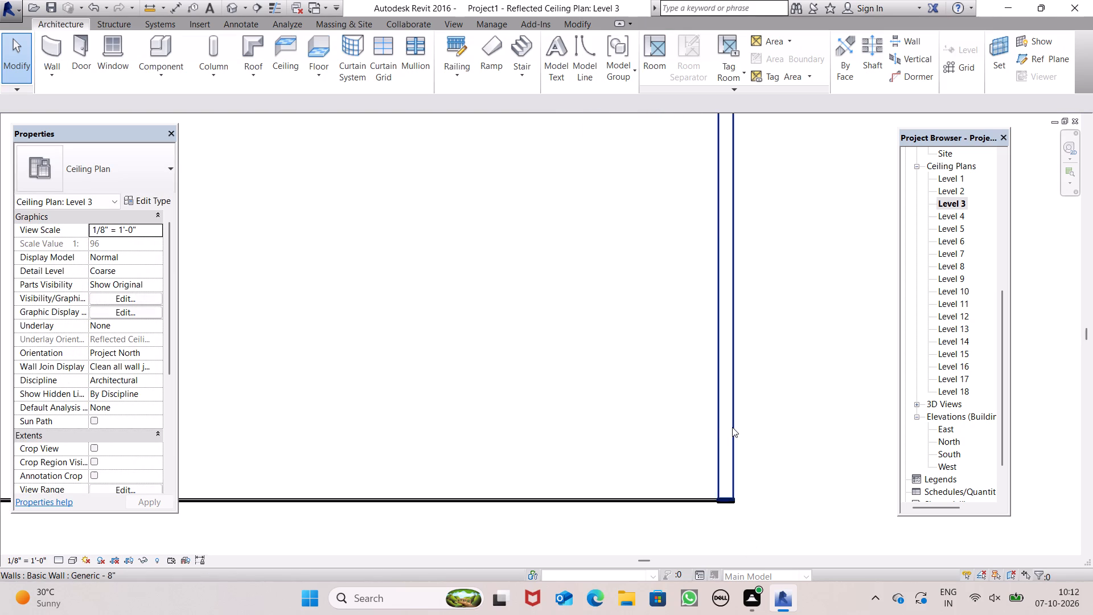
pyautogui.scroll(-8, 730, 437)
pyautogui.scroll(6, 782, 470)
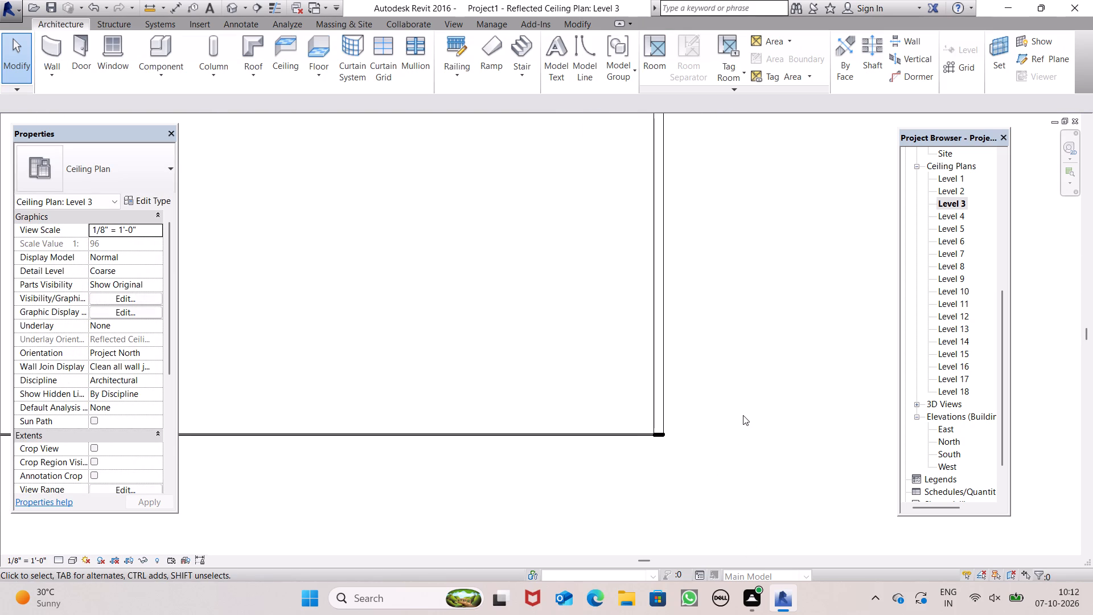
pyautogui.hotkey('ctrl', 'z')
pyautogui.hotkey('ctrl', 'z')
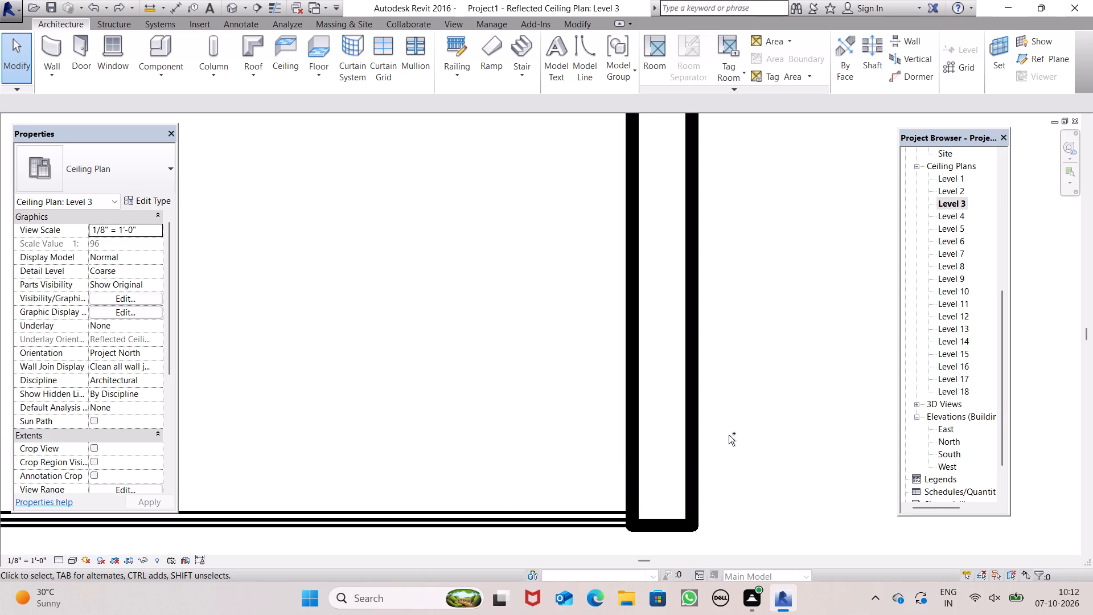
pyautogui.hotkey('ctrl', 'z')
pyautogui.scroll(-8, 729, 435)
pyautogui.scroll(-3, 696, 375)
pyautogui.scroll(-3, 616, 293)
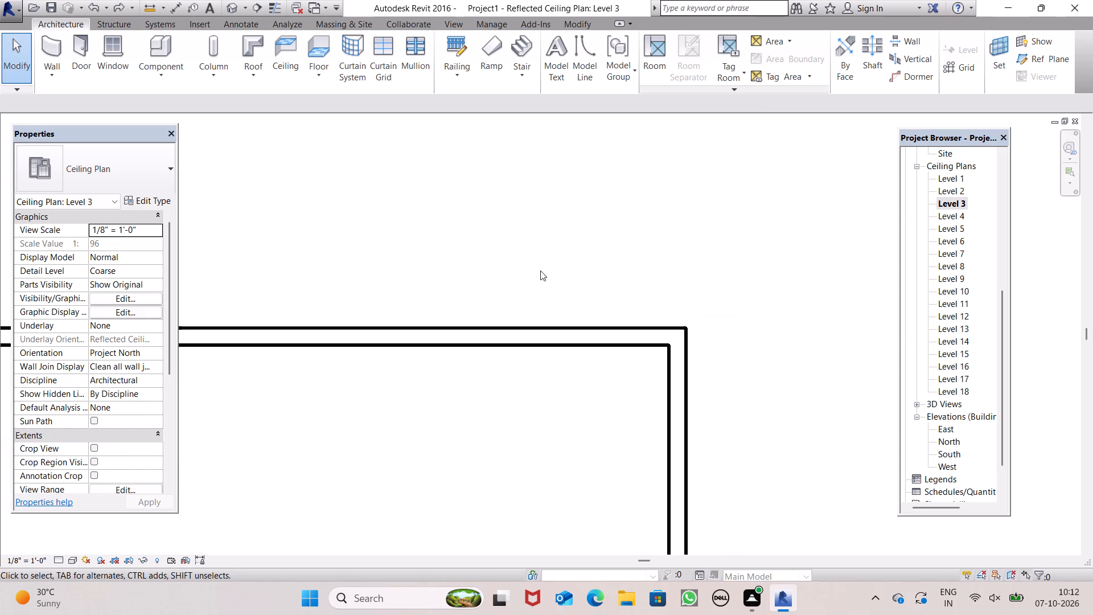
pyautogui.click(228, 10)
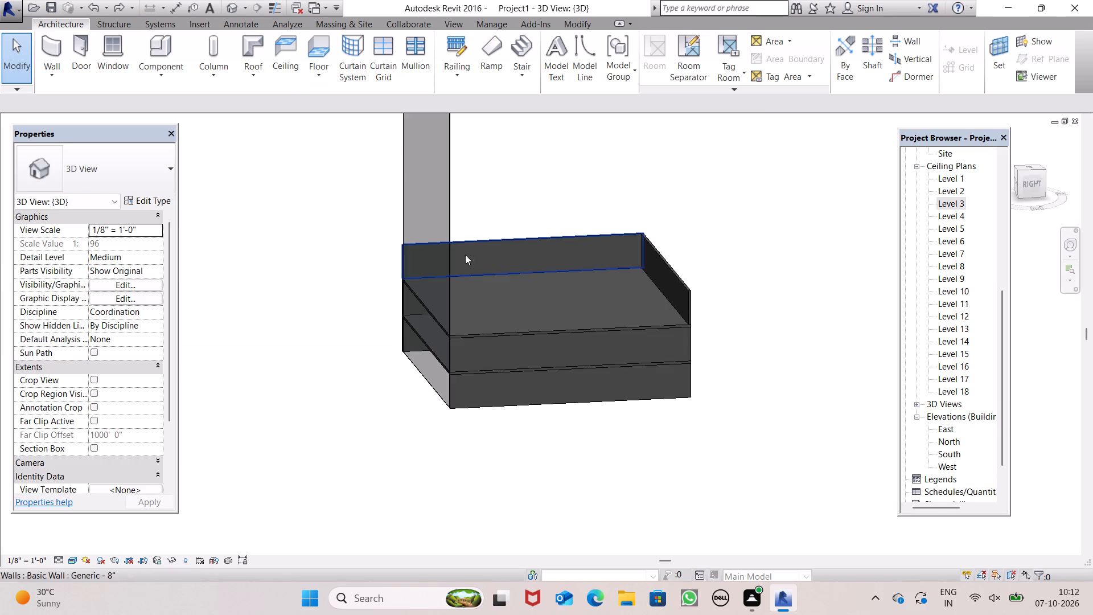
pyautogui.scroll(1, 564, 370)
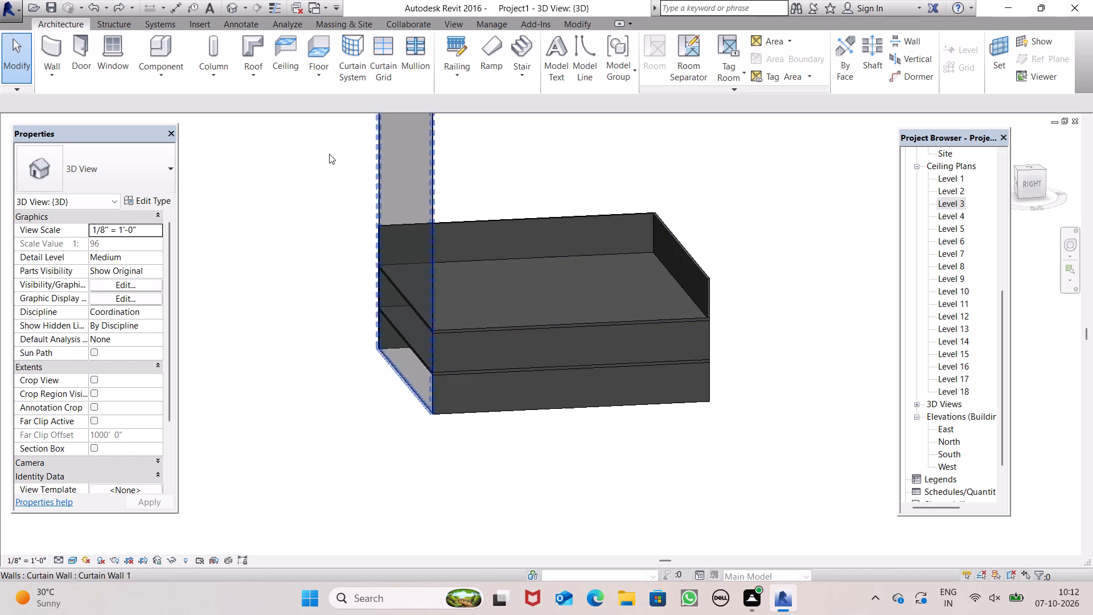
# In the Level 3 ceiling plan, draw a 10' 0" high Generic - 8" wall with base constraint Level 5 along the east wall, from southeast to northeast corner.
pyautogui.doubleClick(946, 207)
pyautogui.scroll(-3, 231, 248)
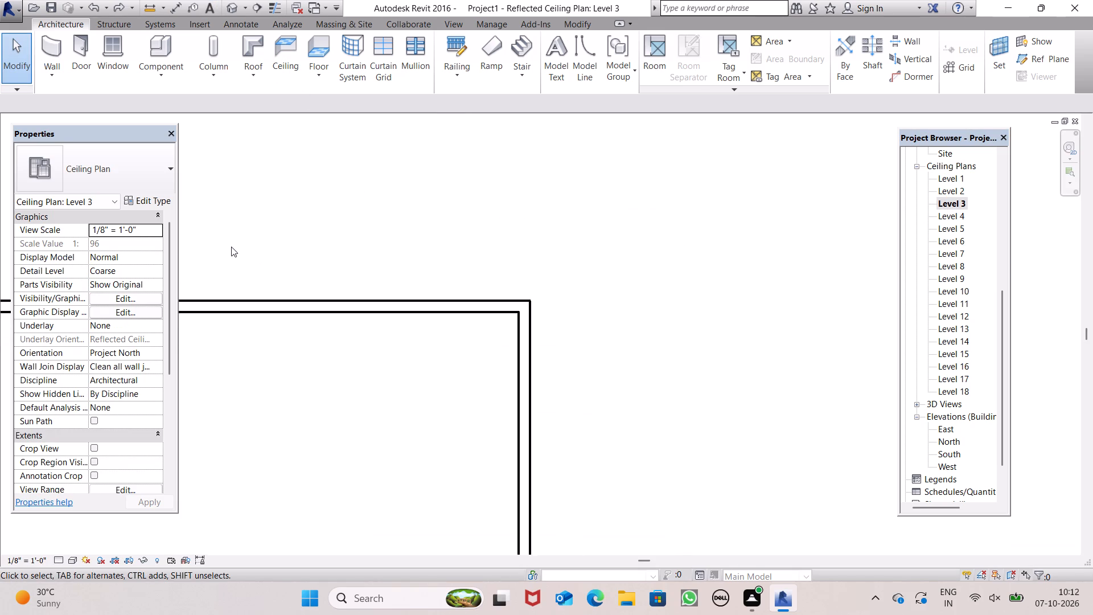
pyautogui.scroll(-9, 231, 247)
pyautogui.scroll(-4, 280, 214)
pyautogui.scroll(5, 261, 338)
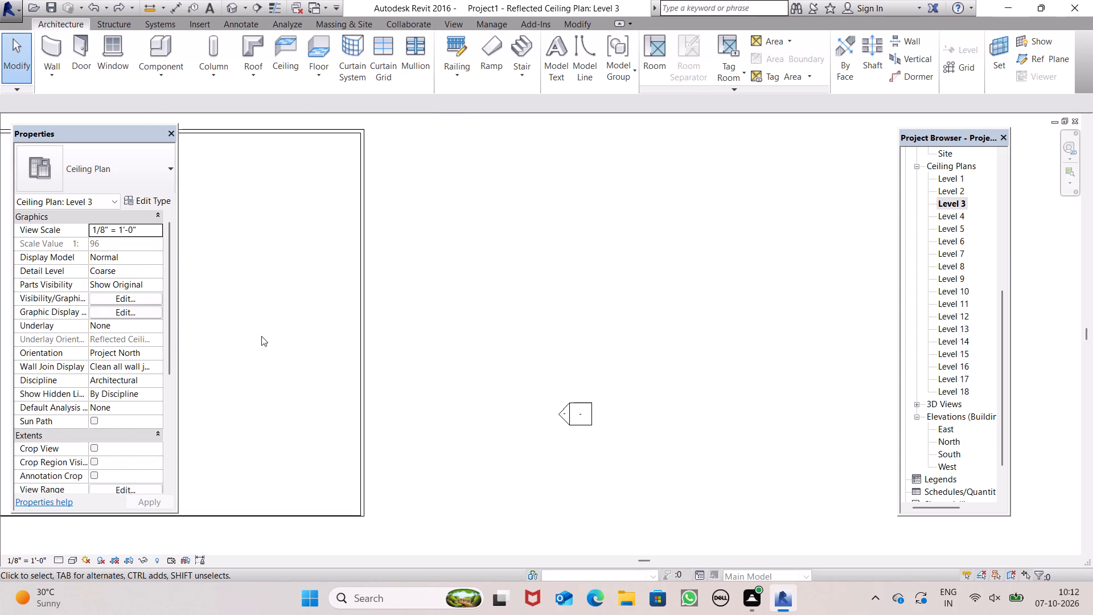
pyautogui.scroll(1, 261, 336)
pyautogui.scroll(1, 346, 483)
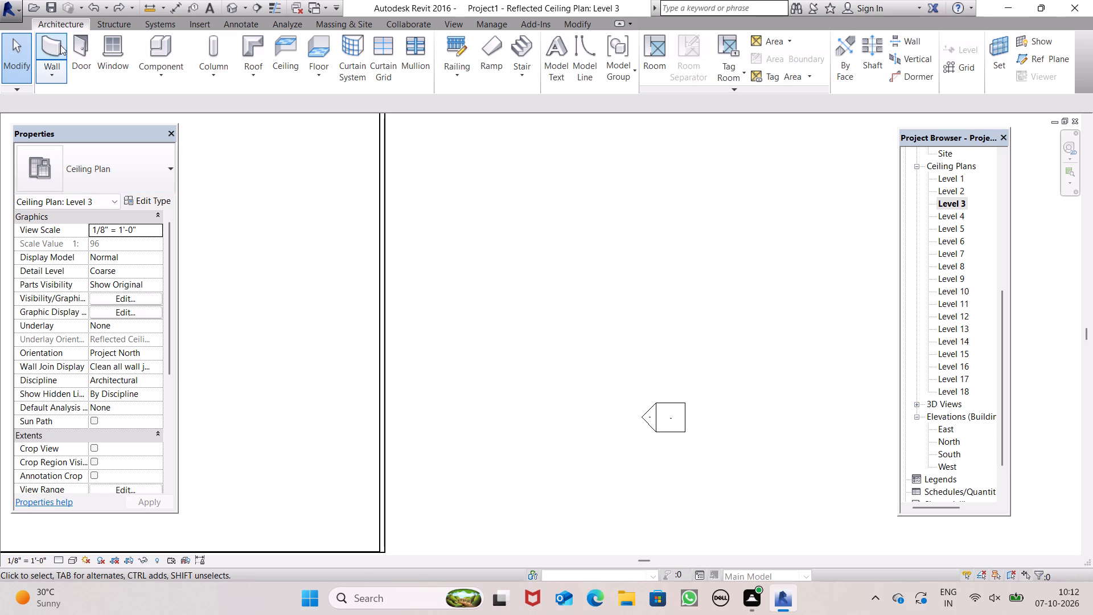
pyautogui.click(61, 45)
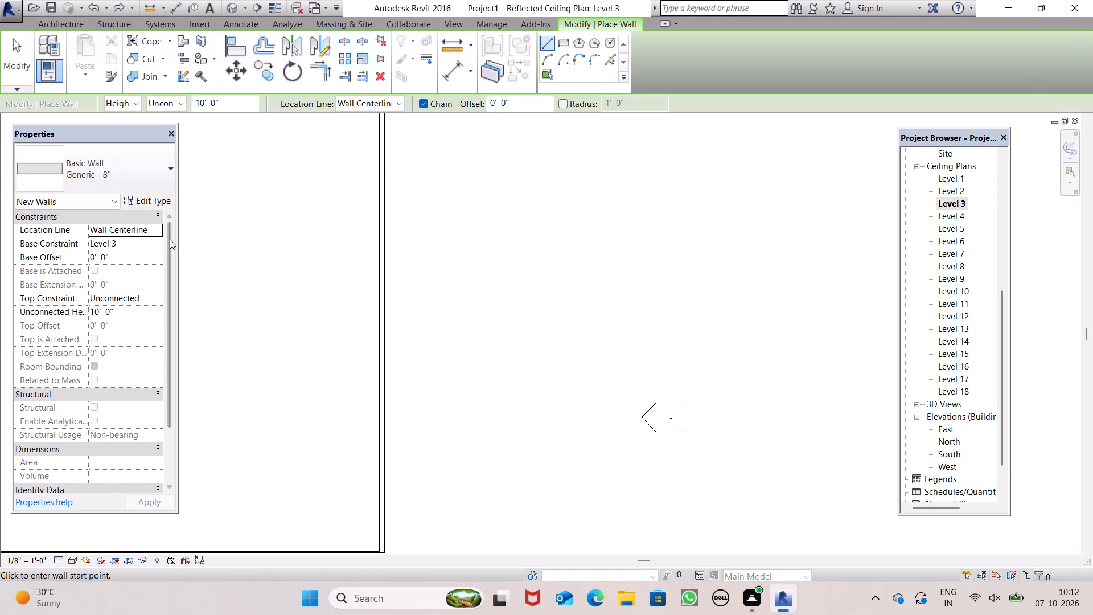
pyautogui.click(157, 244)
pyautogui.click(135, 301)
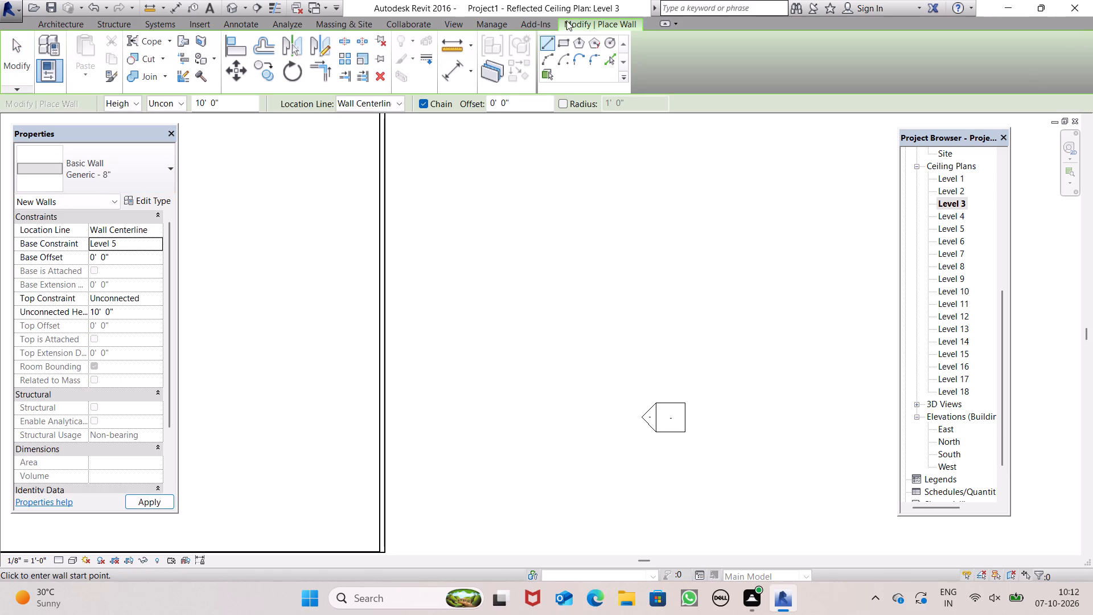
pyautogui.scroll(-7, 432, 273)
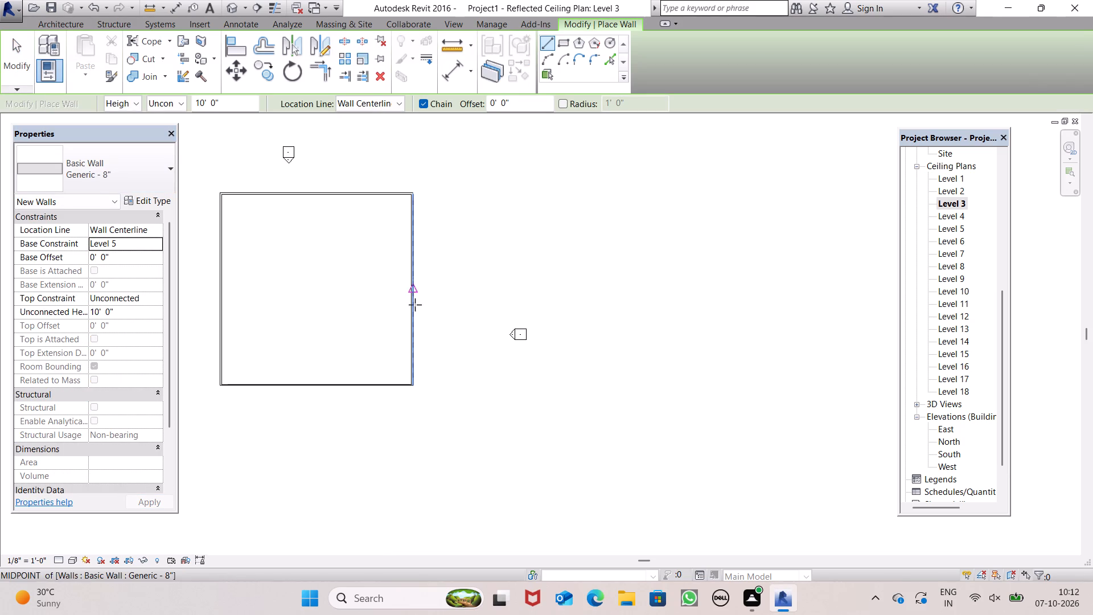
pyautogui.scroll(5, 440, 363)
pyautogui.scroll(-1, 437, 361)
pyautogui.scroll(1, 437, 361)
pyautogui.scroll(-1, 375, 397)
pyautogui.scroll(17, 374, 397)
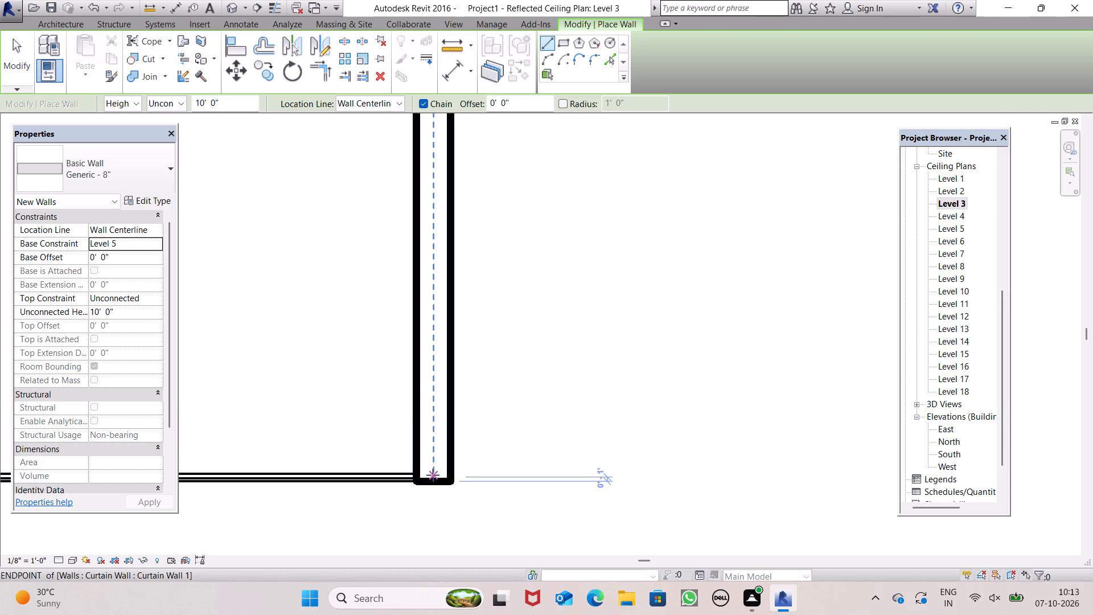
pyautogui.moveTo(434, 478); pyautogui.dragTo(431, 473)
pyautogui.scroll(-4, 426, 336)
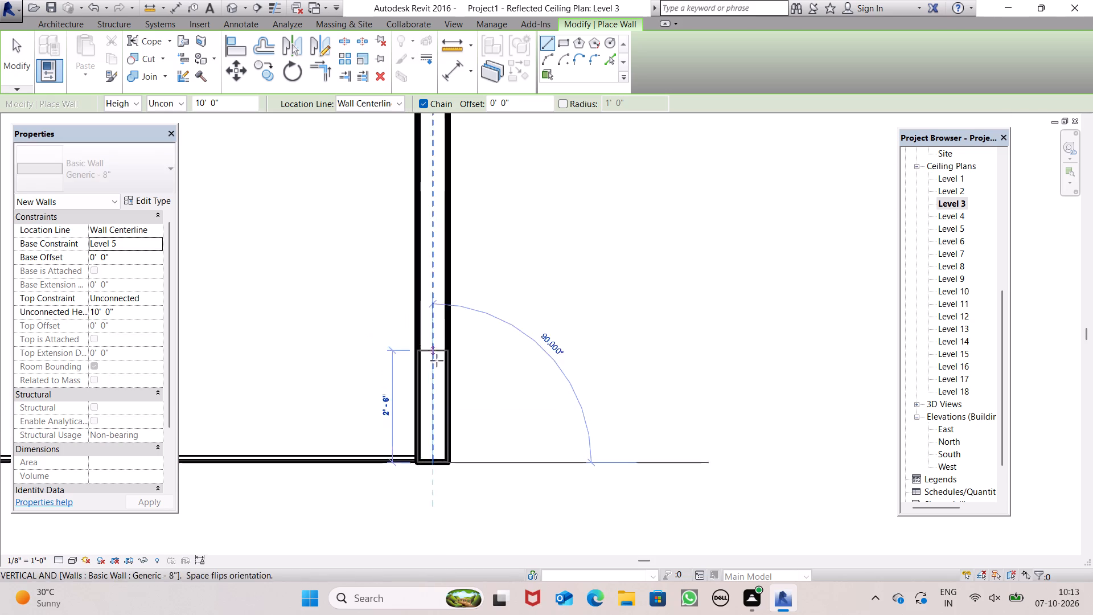
pyautogui.scroll(-5, 437, 360)
pyautogui.scroll(-15, 430, 305)
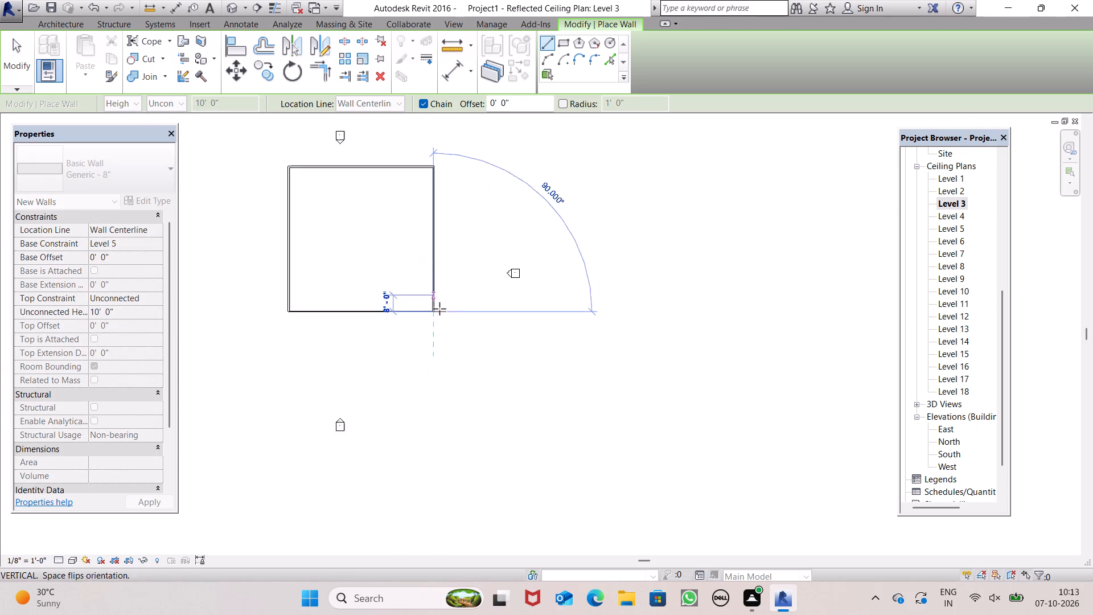
pyautogui.scroll(5, 435, 193)
pyautogui.scroll(-1, 428, 165)
pyautogui.scroll(9, 428, 165)
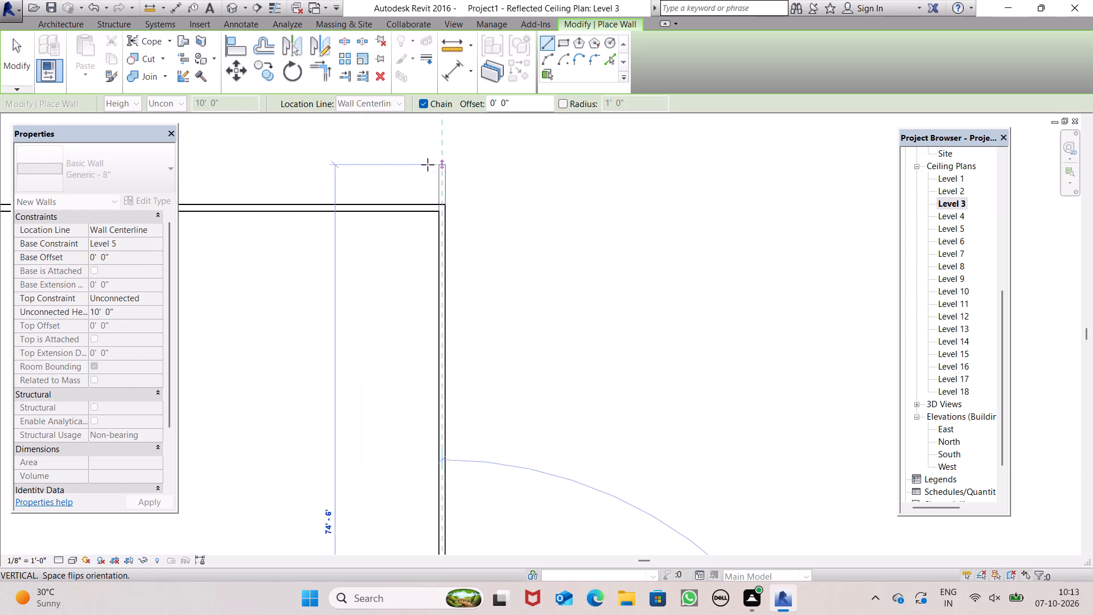
pyautogui.scroll(7, 428, 164)
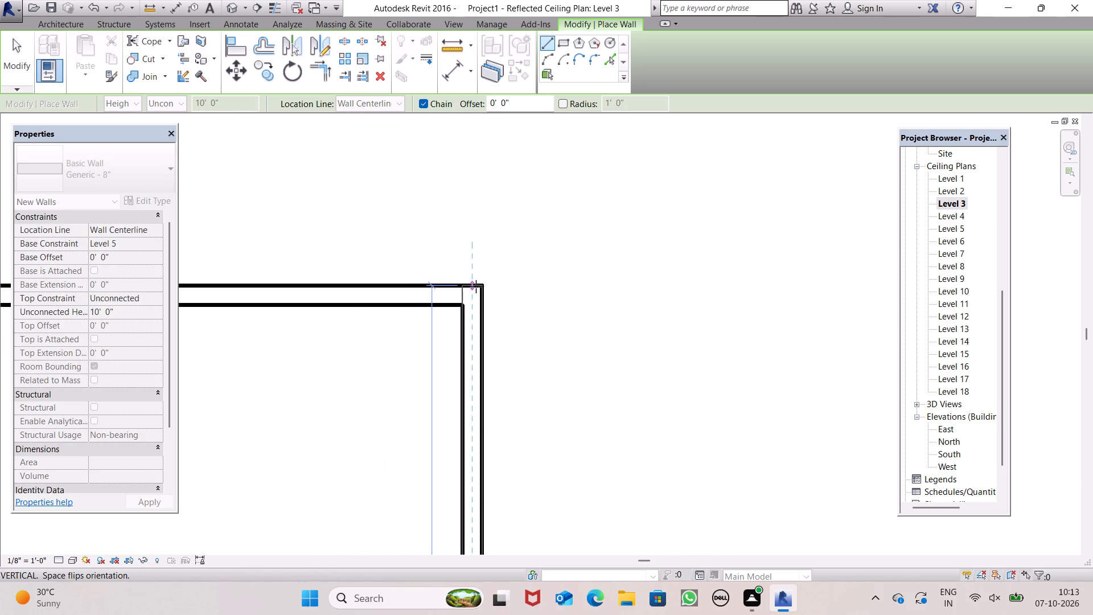
pyautogui.click(476, 286)
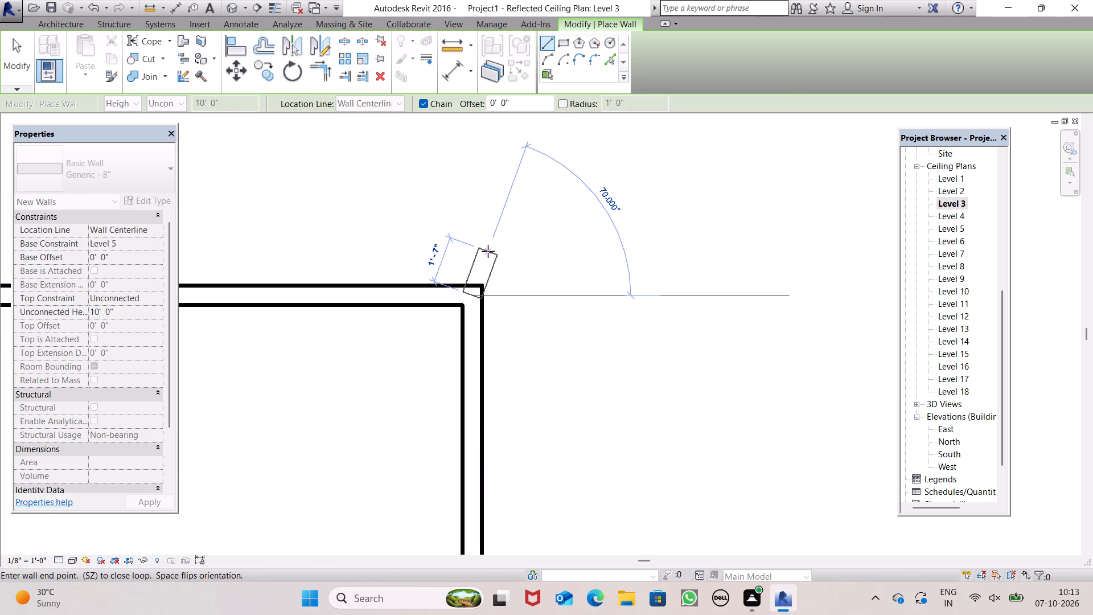
# End the wall chain at the northeast corner and check the new east wall in the 3D view.
pyautogui.press('Escape')
pyautogui.scroll(-11, 480, 231)
pyautogui.scroll(1, 486, 210)
pyautogui.scroll(-7, 486, 211)
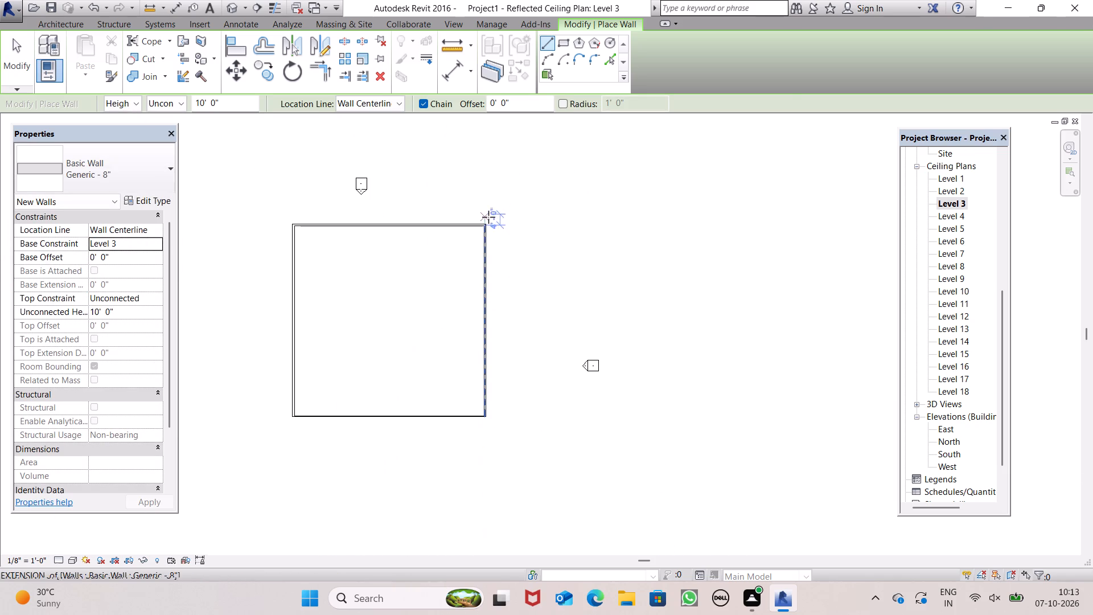
pyautogui.click(231, 15)
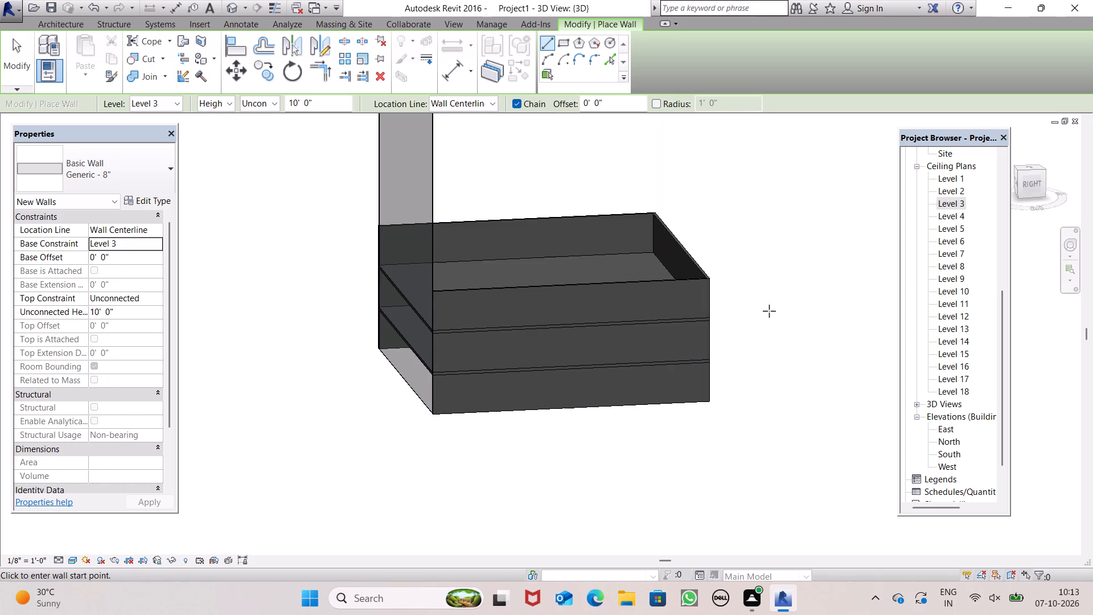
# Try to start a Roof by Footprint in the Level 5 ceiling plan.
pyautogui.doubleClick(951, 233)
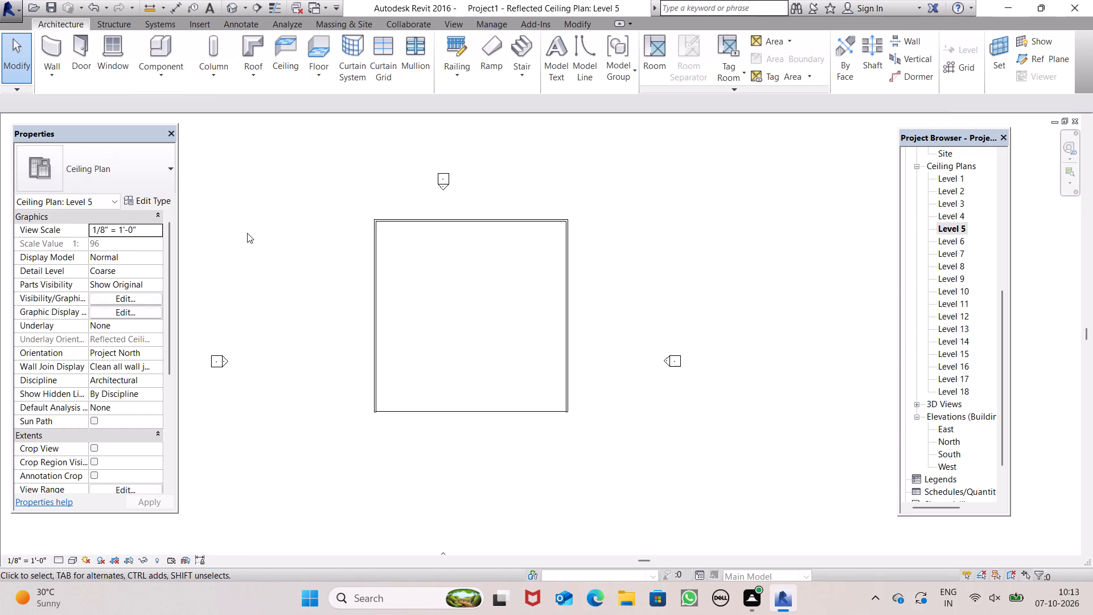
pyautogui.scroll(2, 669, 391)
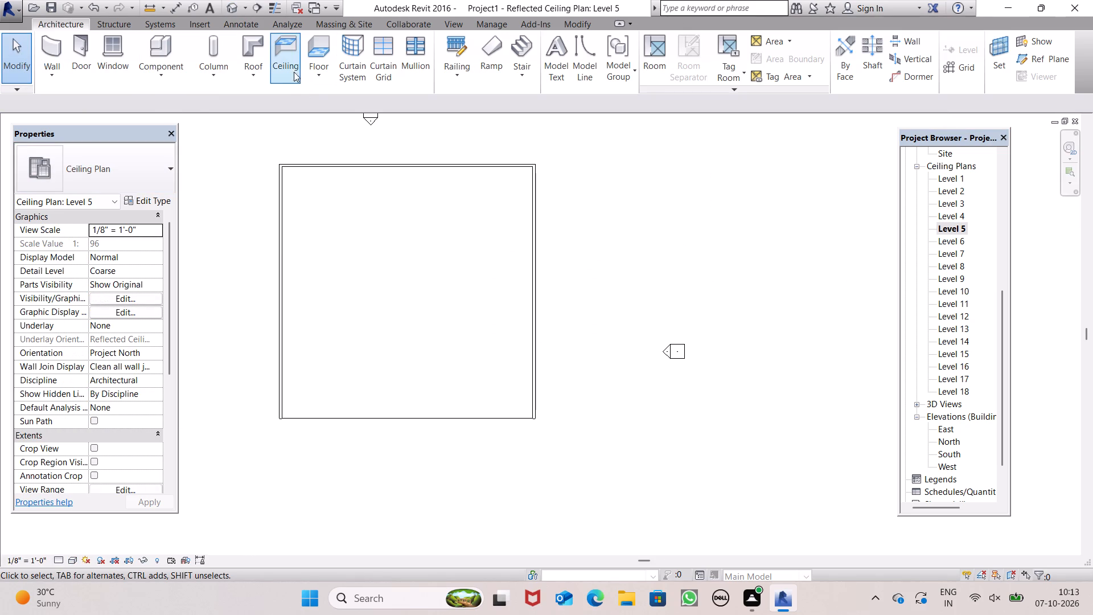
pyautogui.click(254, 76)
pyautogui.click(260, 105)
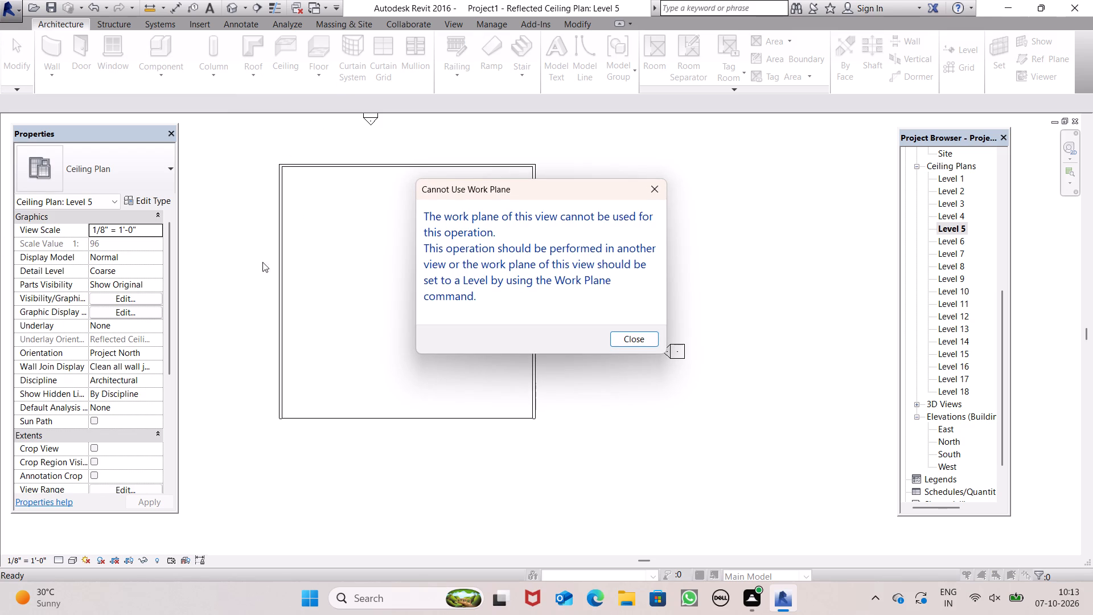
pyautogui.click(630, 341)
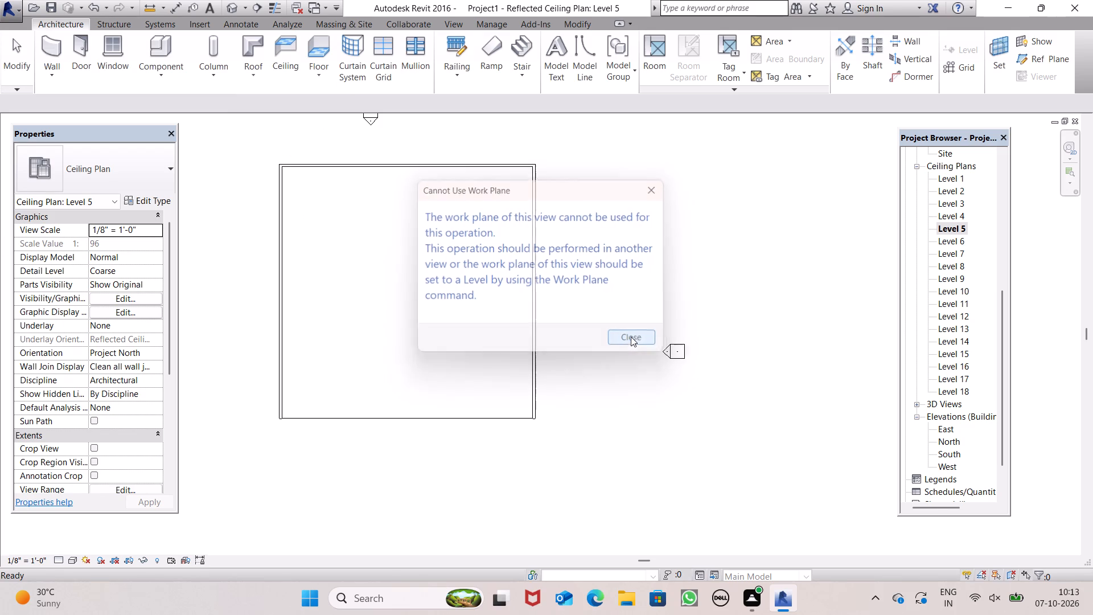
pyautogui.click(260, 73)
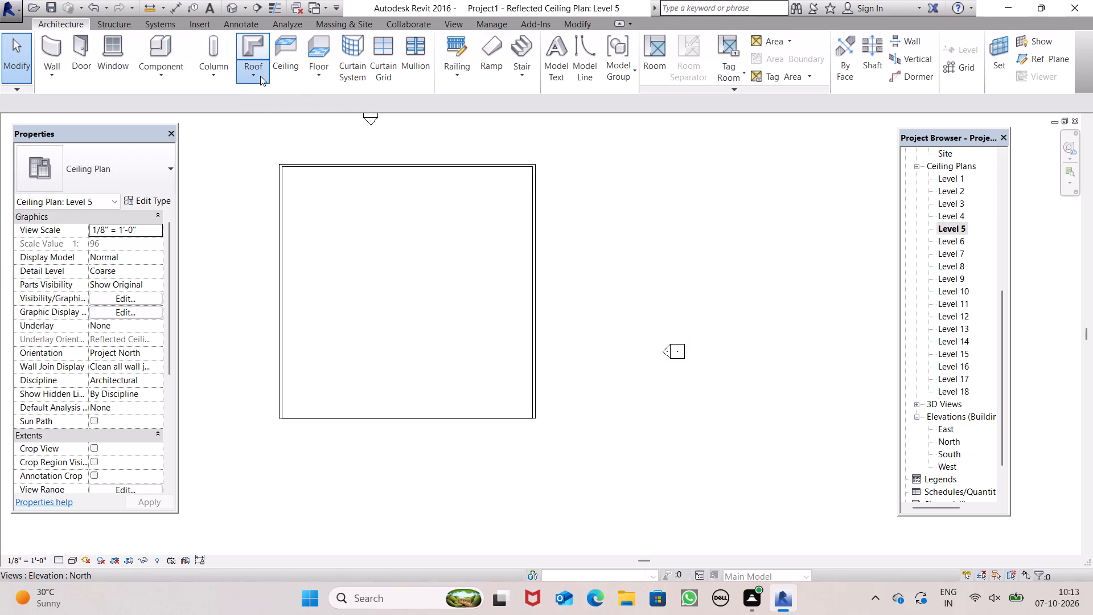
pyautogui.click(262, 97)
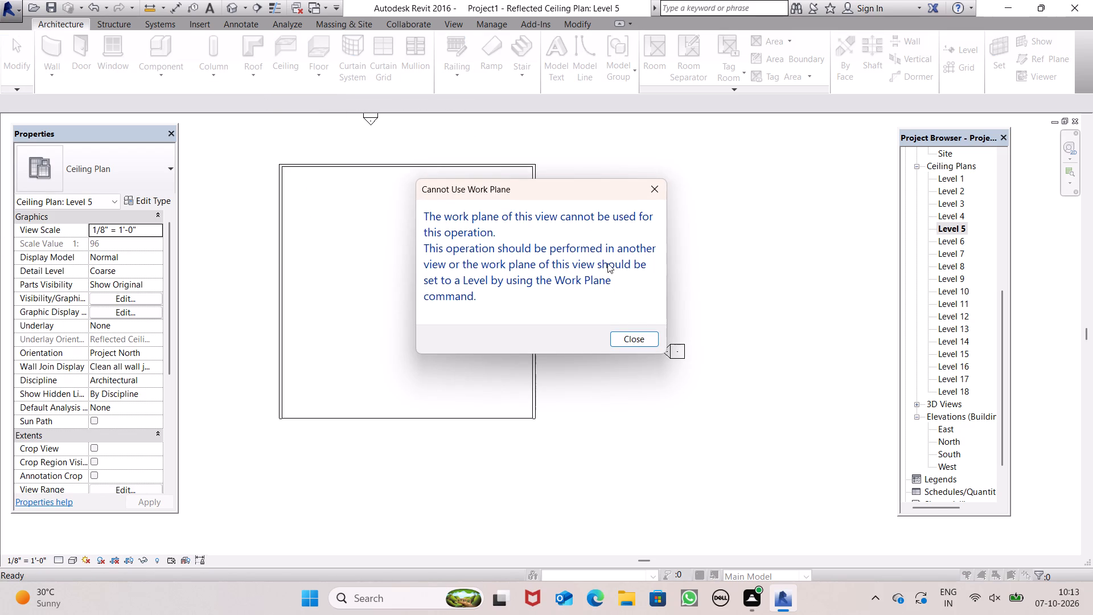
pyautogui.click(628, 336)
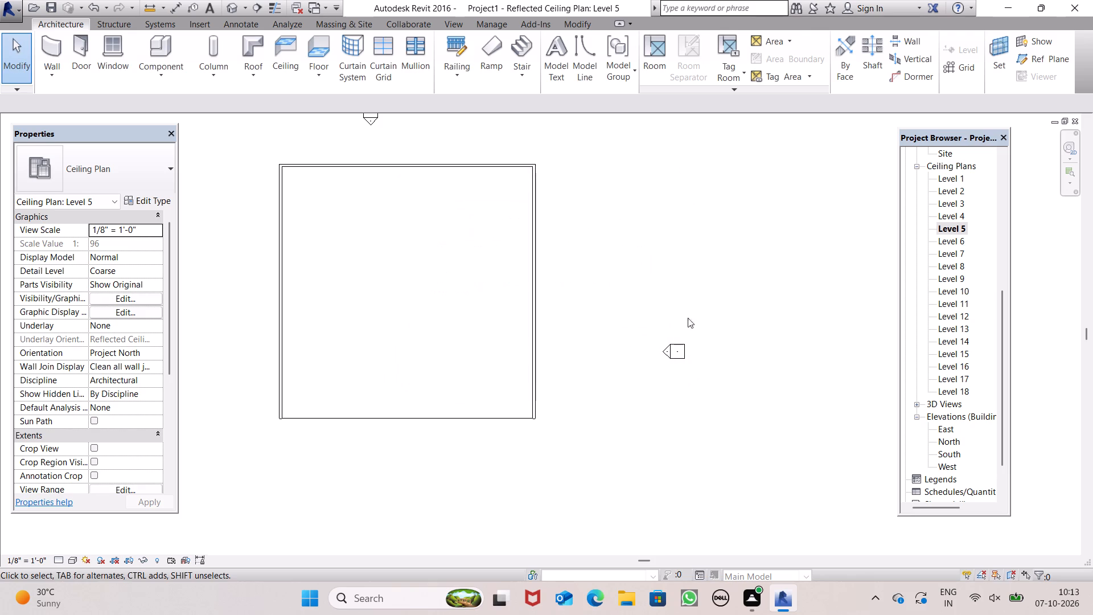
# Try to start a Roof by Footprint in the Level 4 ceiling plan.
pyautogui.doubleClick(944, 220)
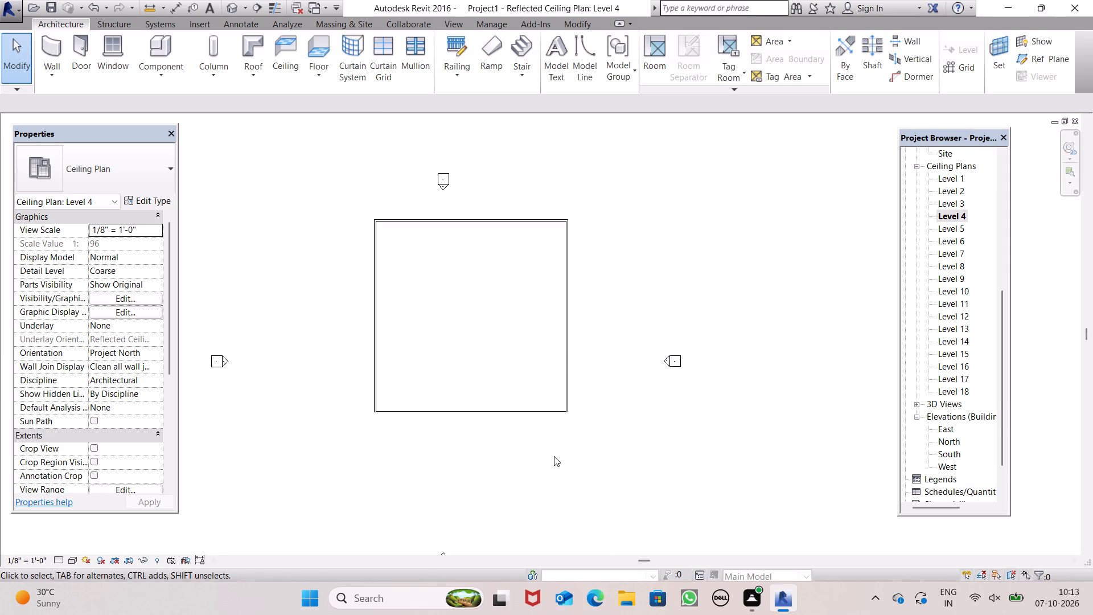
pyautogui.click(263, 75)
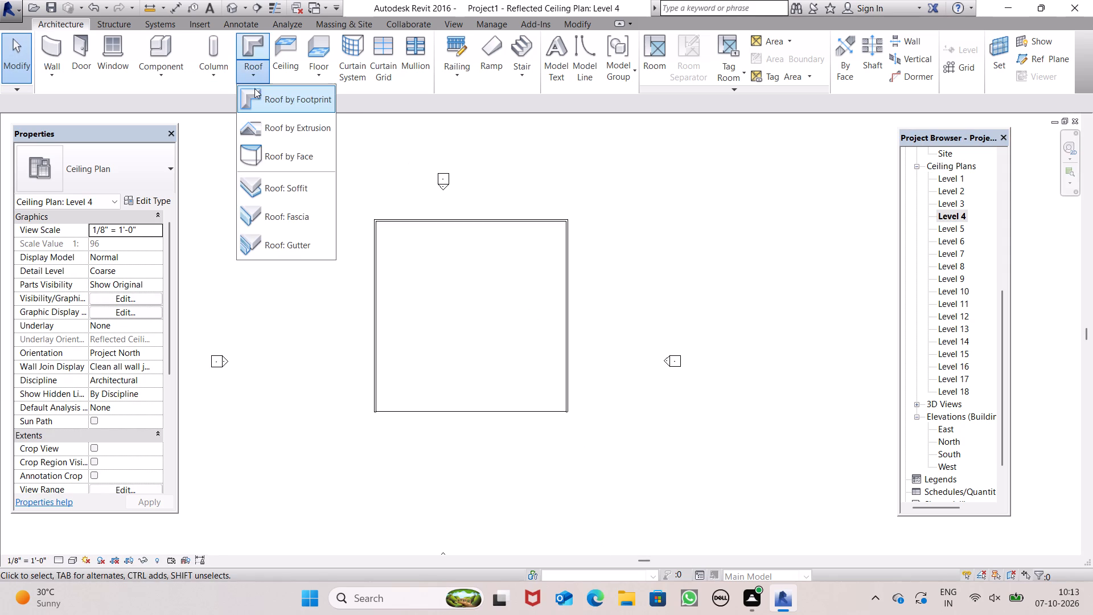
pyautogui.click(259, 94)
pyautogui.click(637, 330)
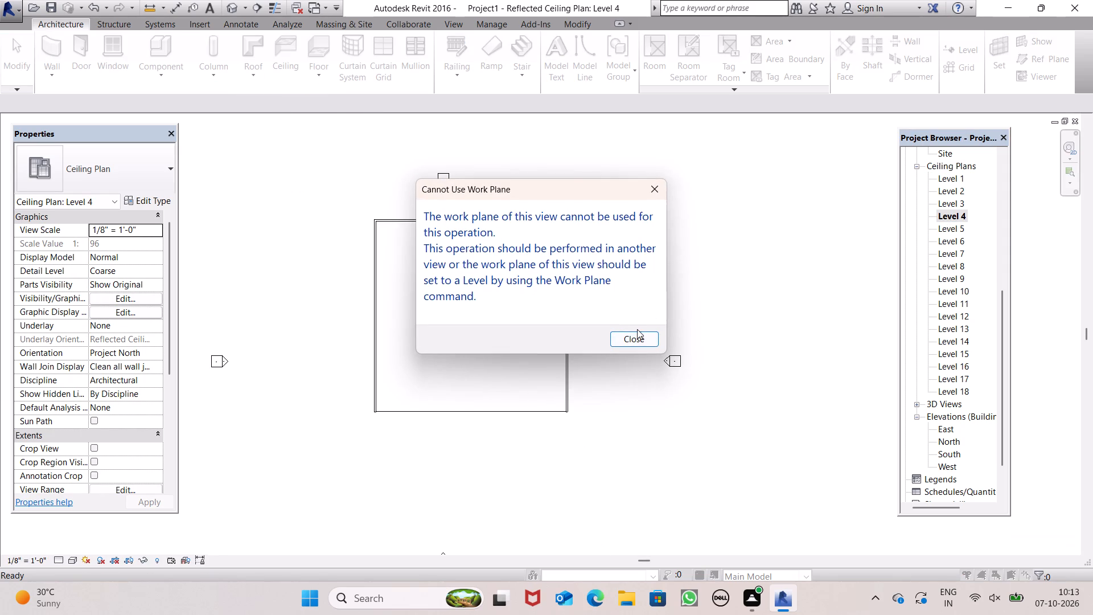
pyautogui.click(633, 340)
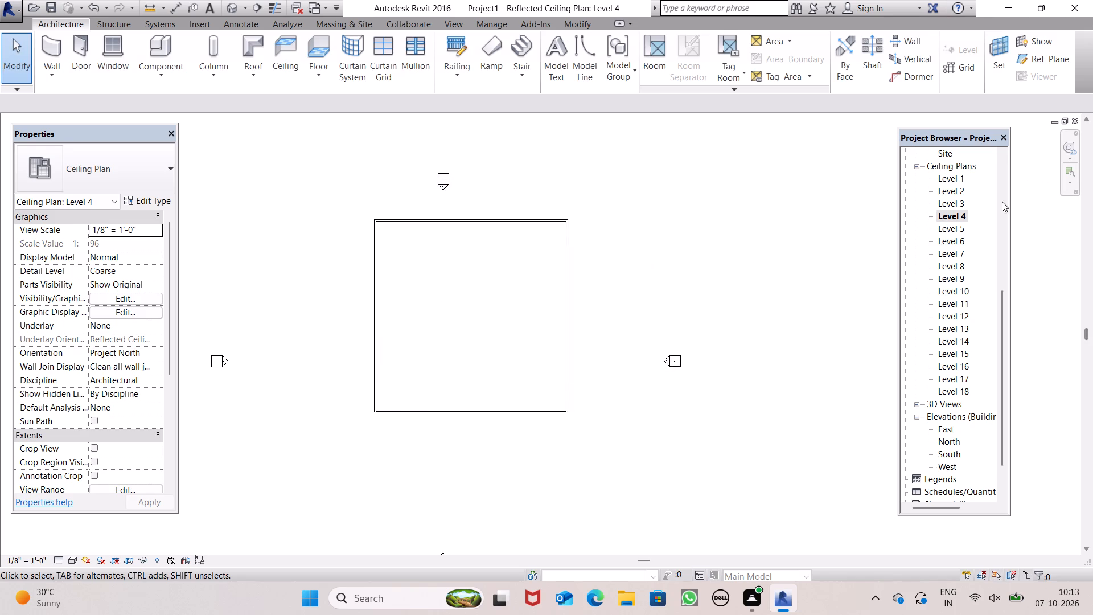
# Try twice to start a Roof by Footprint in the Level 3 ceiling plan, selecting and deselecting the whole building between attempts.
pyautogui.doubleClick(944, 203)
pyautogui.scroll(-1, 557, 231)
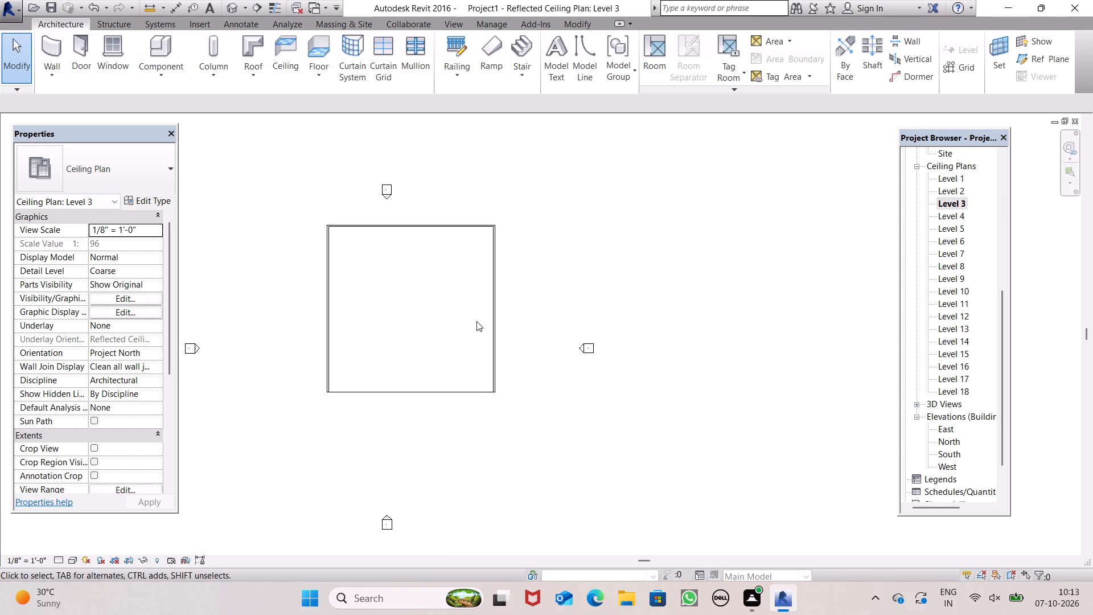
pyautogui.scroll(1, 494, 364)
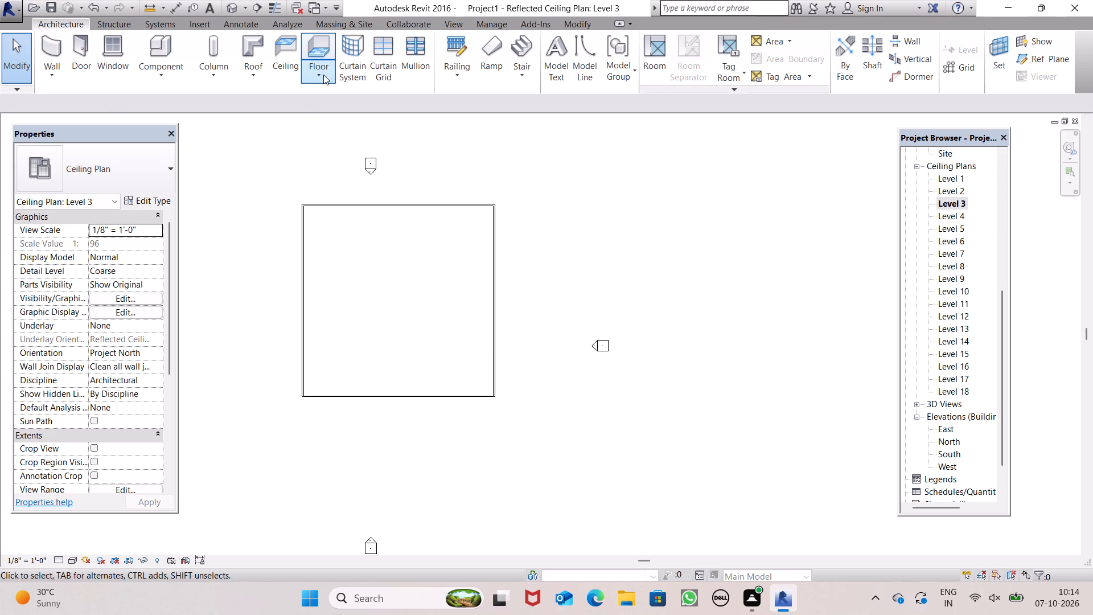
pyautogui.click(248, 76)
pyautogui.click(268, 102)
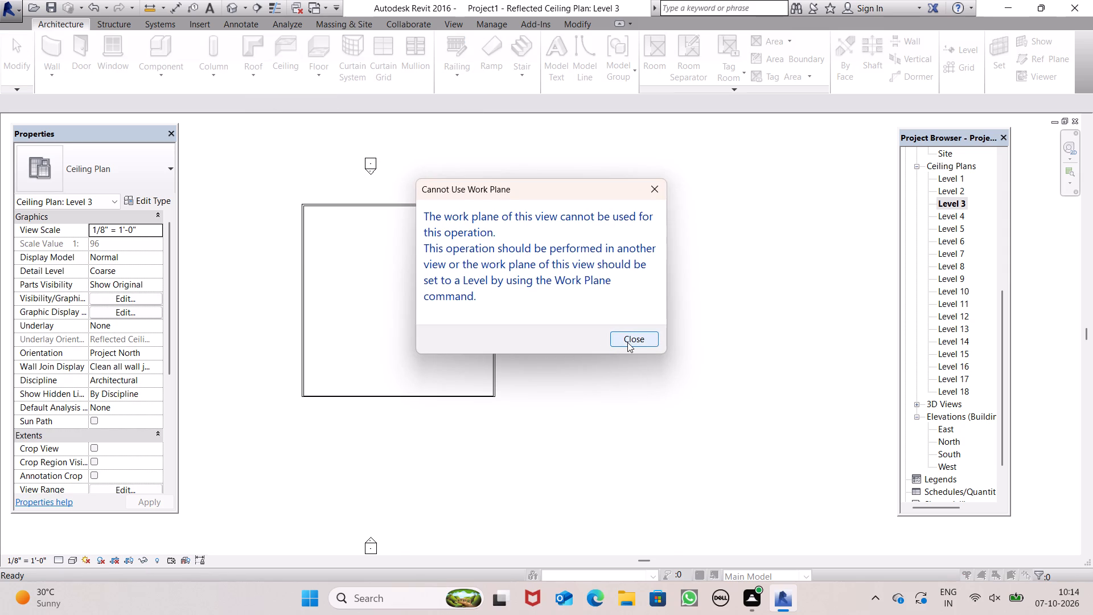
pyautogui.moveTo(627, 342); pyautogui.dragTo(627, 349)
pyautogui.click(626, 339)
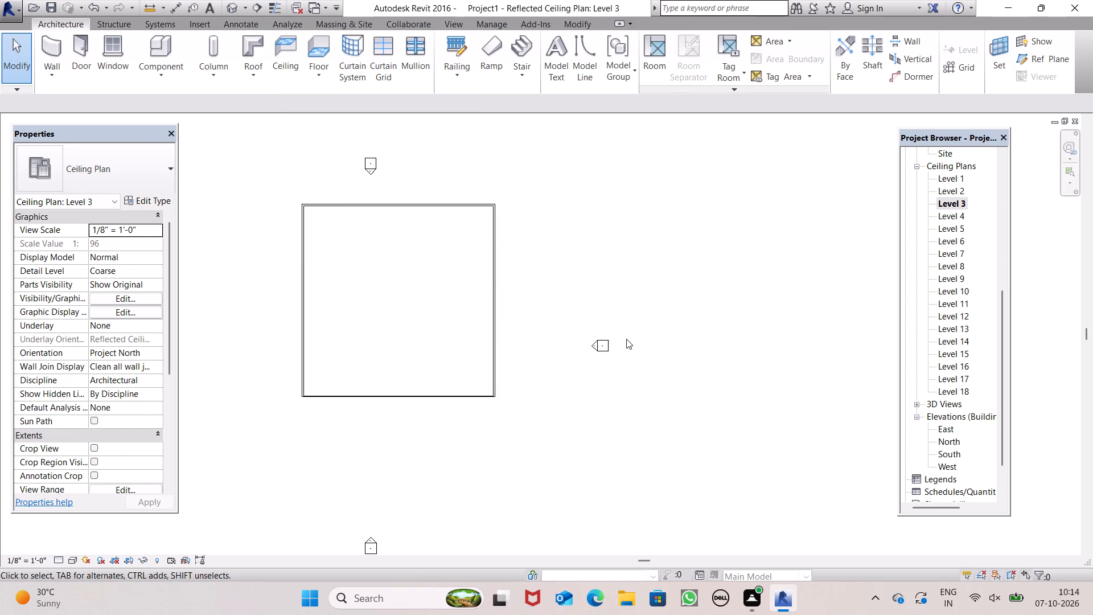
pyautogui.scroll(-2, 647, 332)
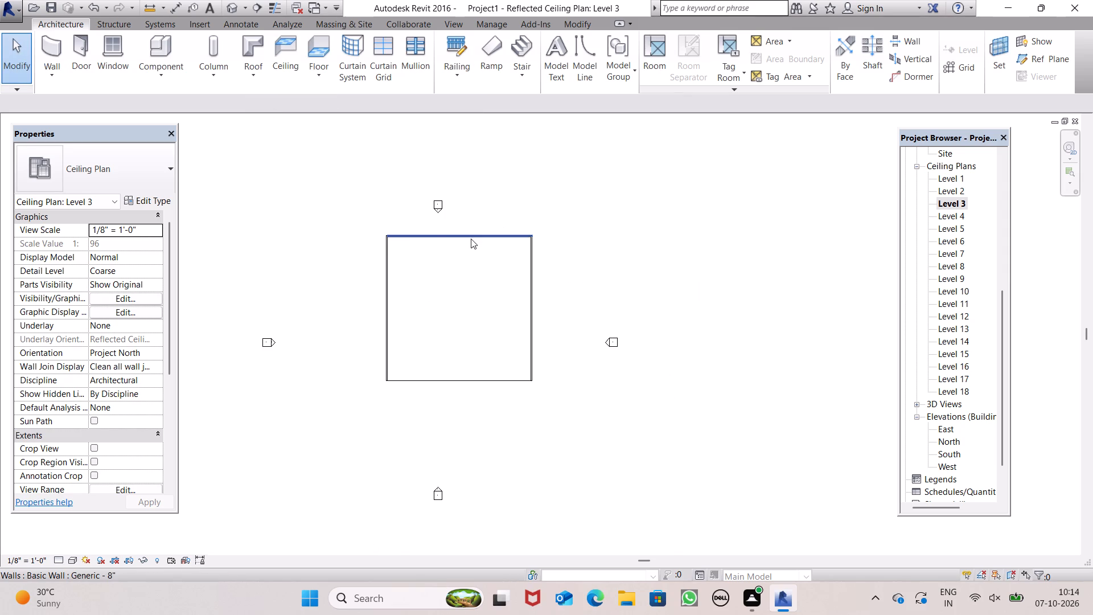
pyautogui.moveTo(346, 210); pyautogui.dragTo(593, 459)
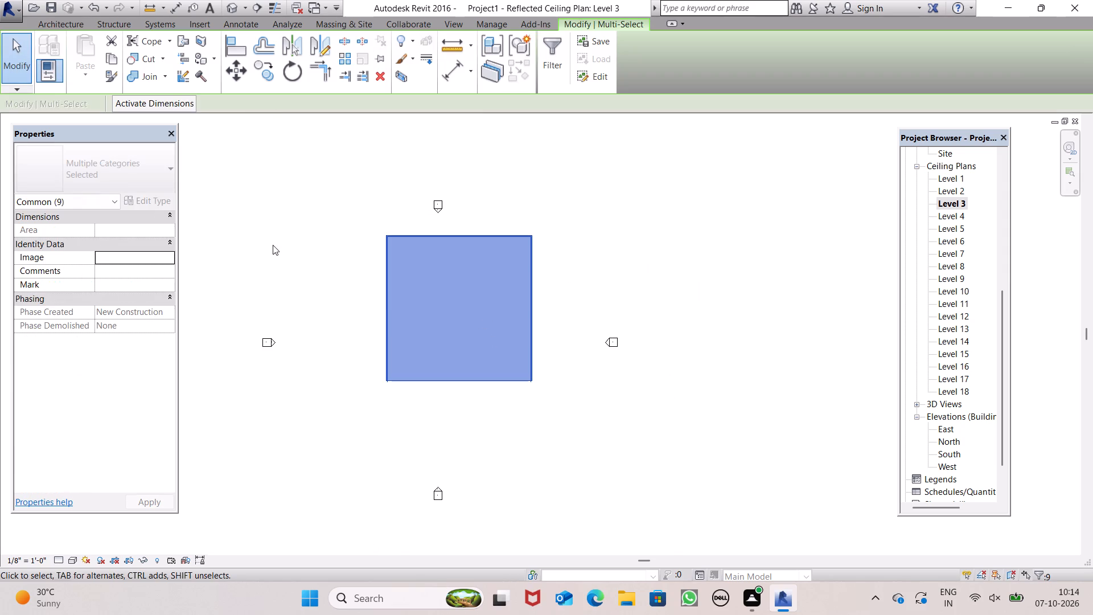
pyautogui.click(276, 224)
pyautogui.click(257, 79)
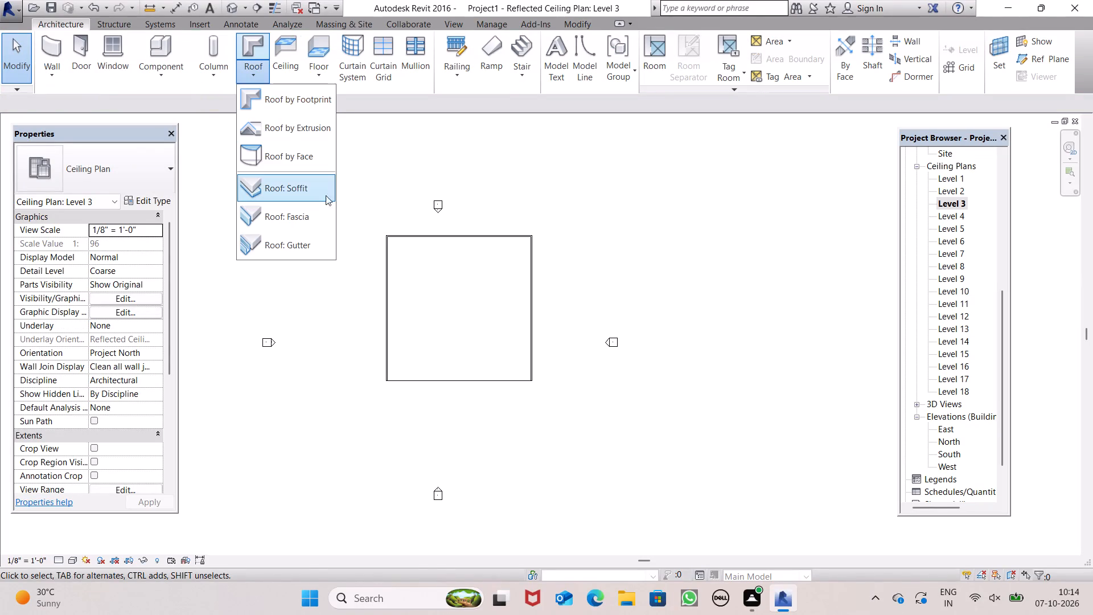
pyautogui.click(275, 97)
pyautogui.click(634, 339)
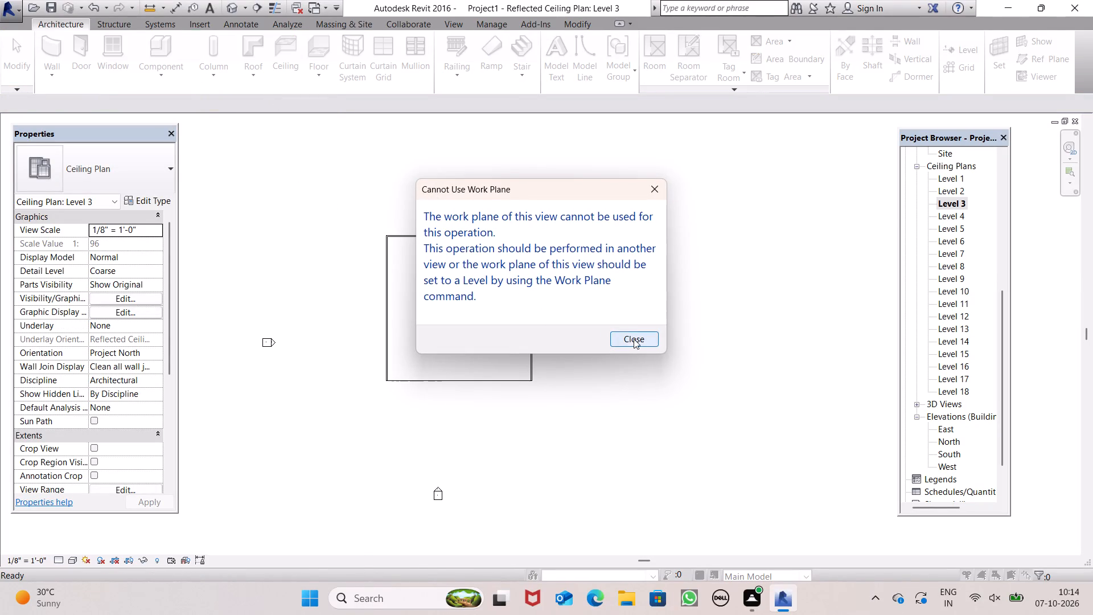
# Examine the stacked walls and roof slabs from all sides in the 3D view.
pyautogui.click(239, 6)
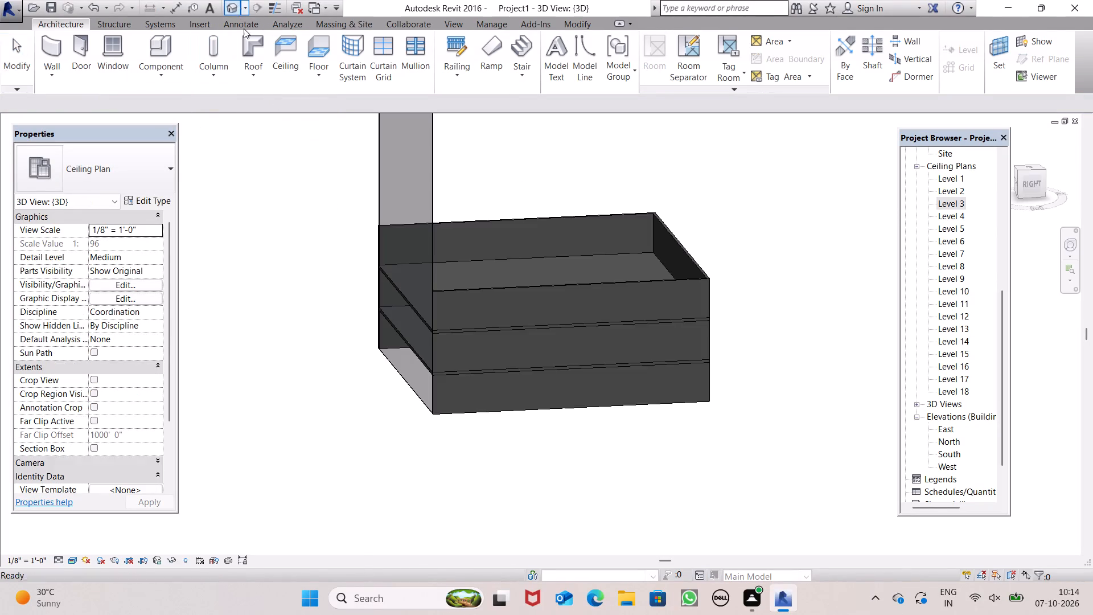
pyautogui.scroll(-1, 583, 399)
pyautogui.scroll(3, 580, 375)
pyautogui.scroll(-2, 580, 375)
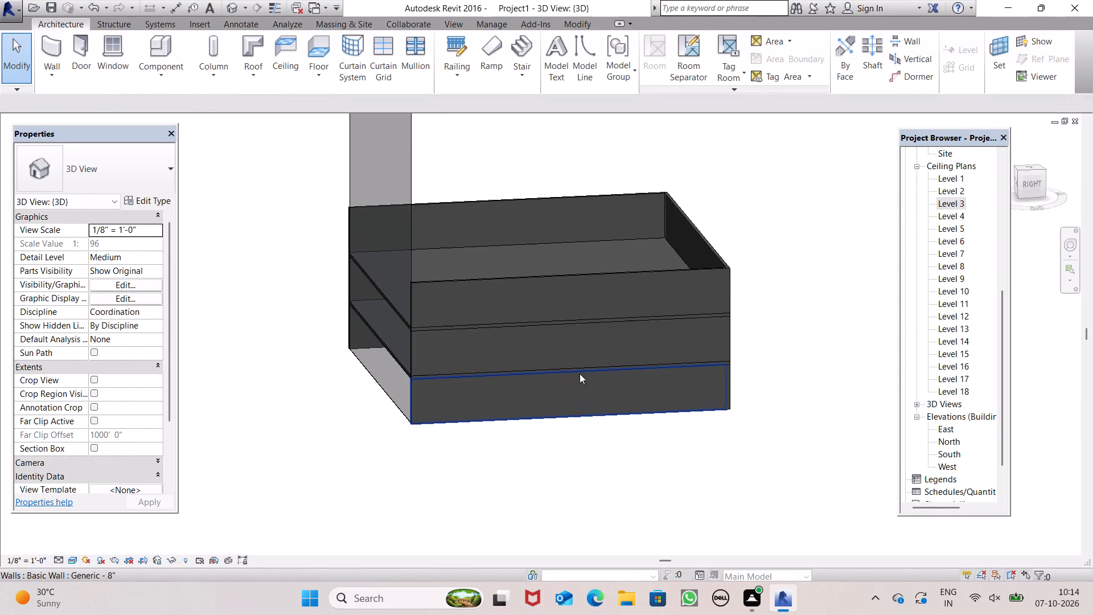
pyautogui.scroll(-3, 580, 374)
pyautogui.scroll(4, 578, 336)
pyautogui.keyDown('shift'); pyautogui.moveTo(642, 345); pyautogui.dragTo(417, 385, button='middle'); pyautogui.keyUp('shift')
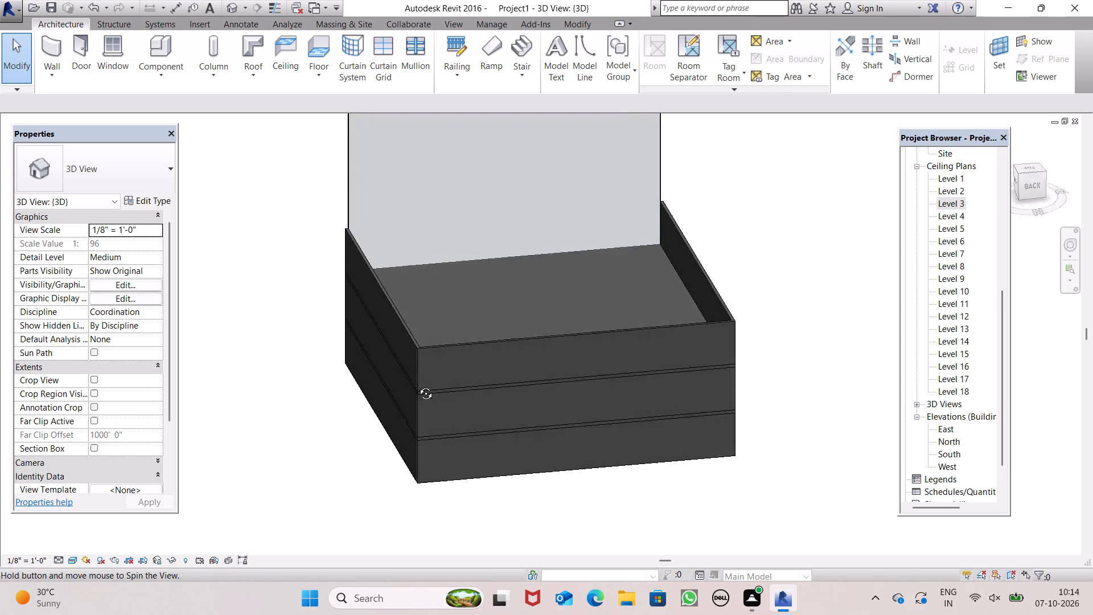
pyautogui.keyDown('shift'); pyautogui.moveTo(417, 385); pyautogui.dragTo(843, 328, button='middle'); pyautogui.keyUp('shift')
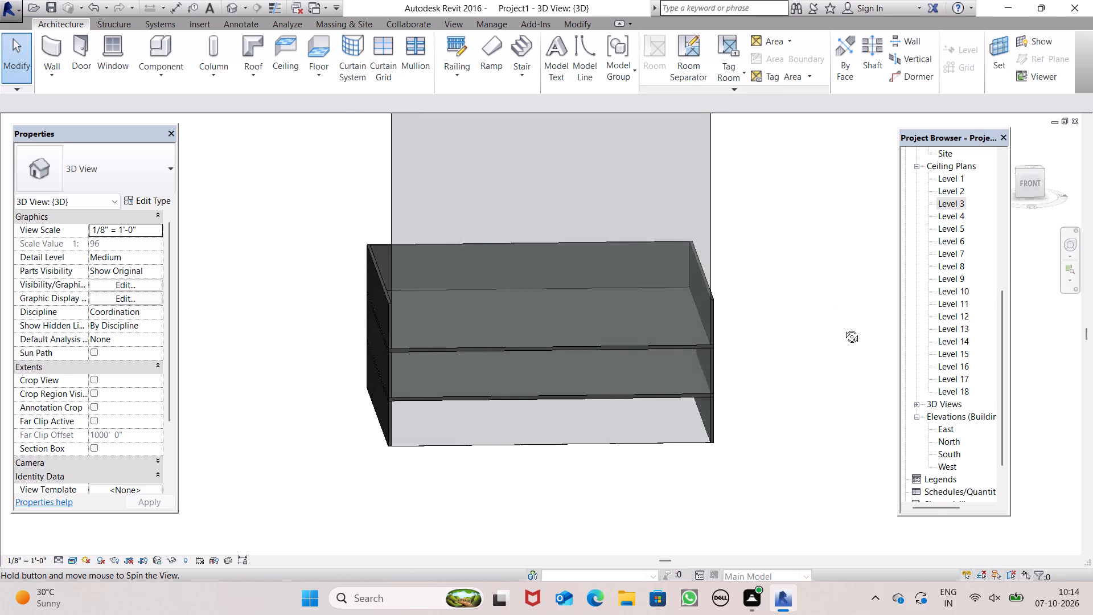
pyautogui.keyDown('shift'); pyautogui.moveTo(843, 328); pyautogui.dragTo(693, 388, button='middle'); pyautogui.keyUp('shift')
pyautogui.scroll(1, 693, 381)
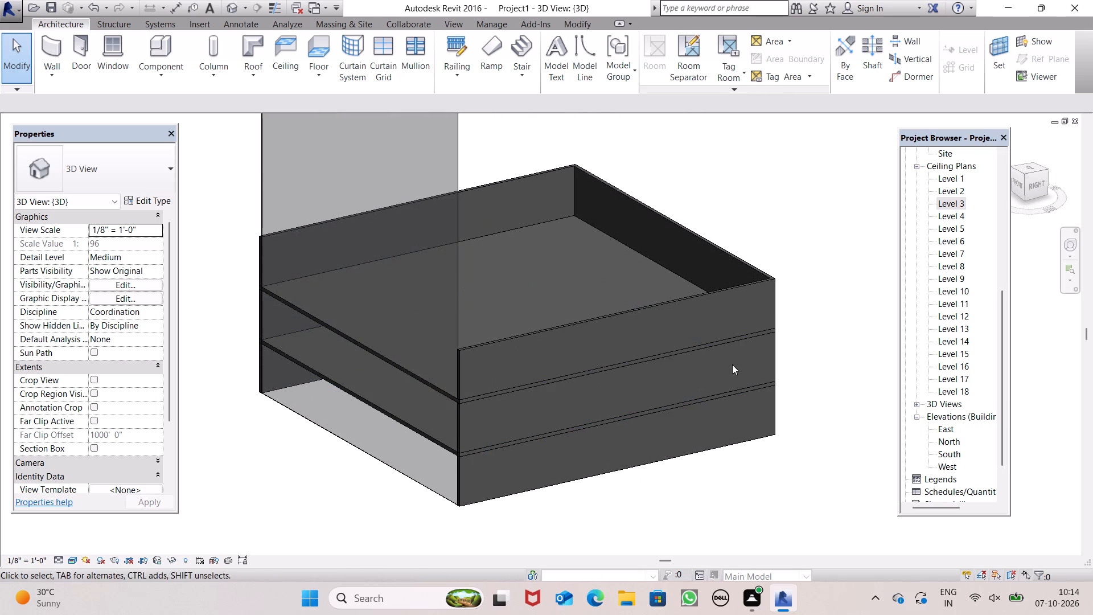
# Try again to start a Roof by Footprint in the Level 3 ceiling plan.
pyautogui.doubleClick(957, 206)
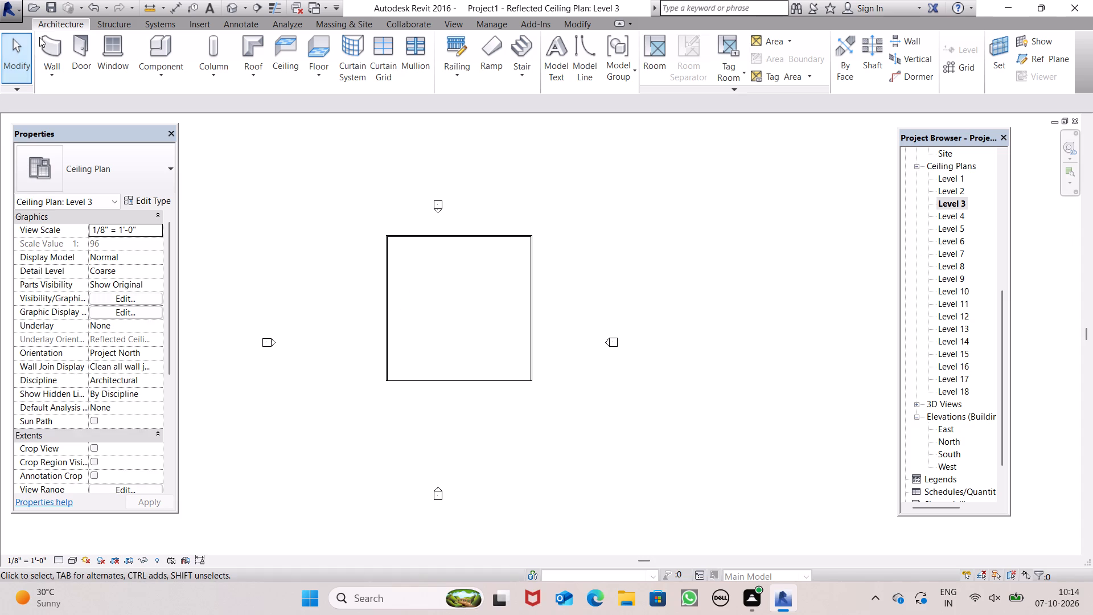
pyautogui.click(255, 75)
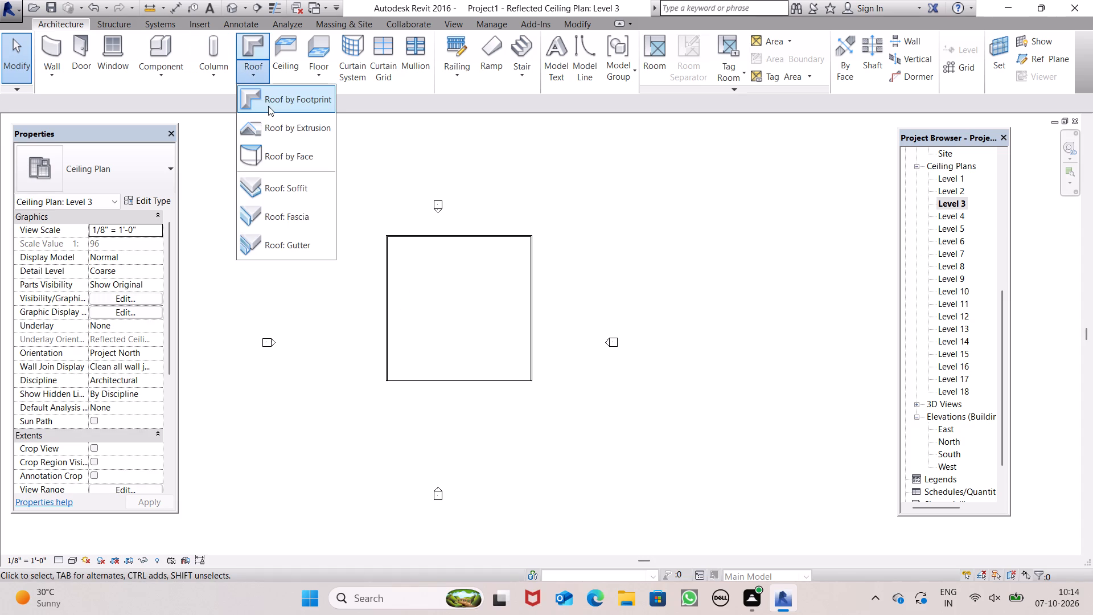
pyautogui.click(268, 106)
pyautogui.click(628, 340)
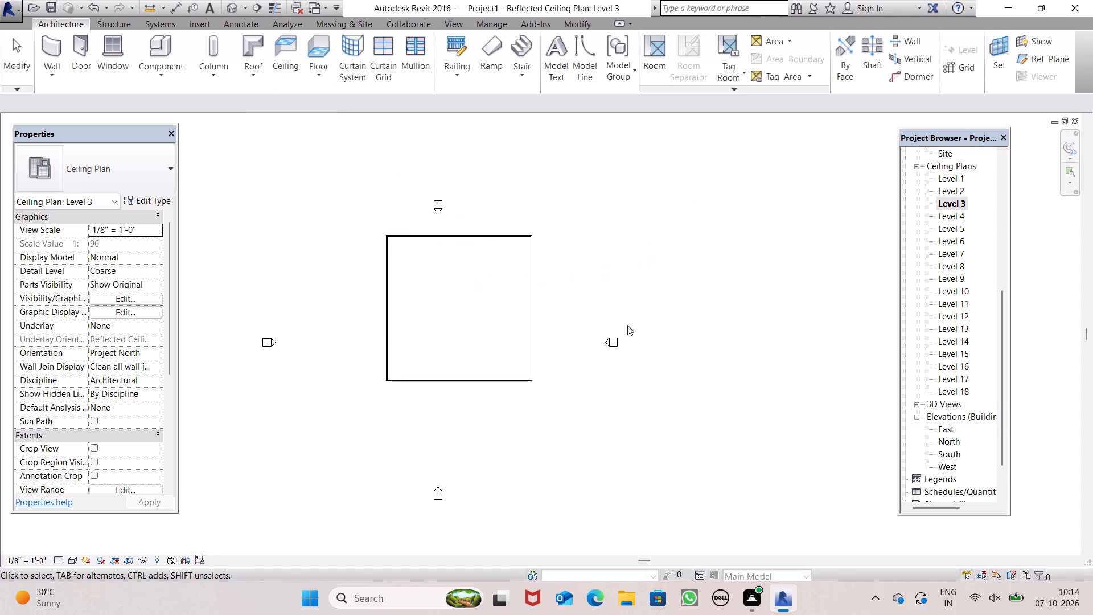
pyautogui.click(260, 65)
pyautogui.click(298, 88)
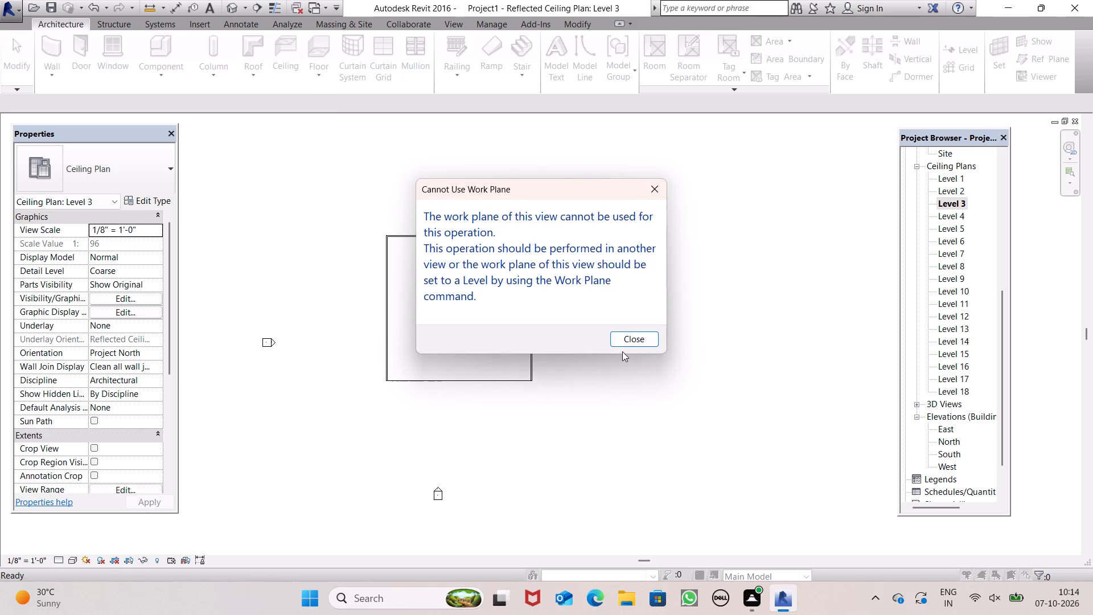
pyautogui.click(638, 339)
# Start a Roof by Footprint in the Level 1 ceiling plan and assign it to Level 6.
pyautogui.doubleClick(950, 192)
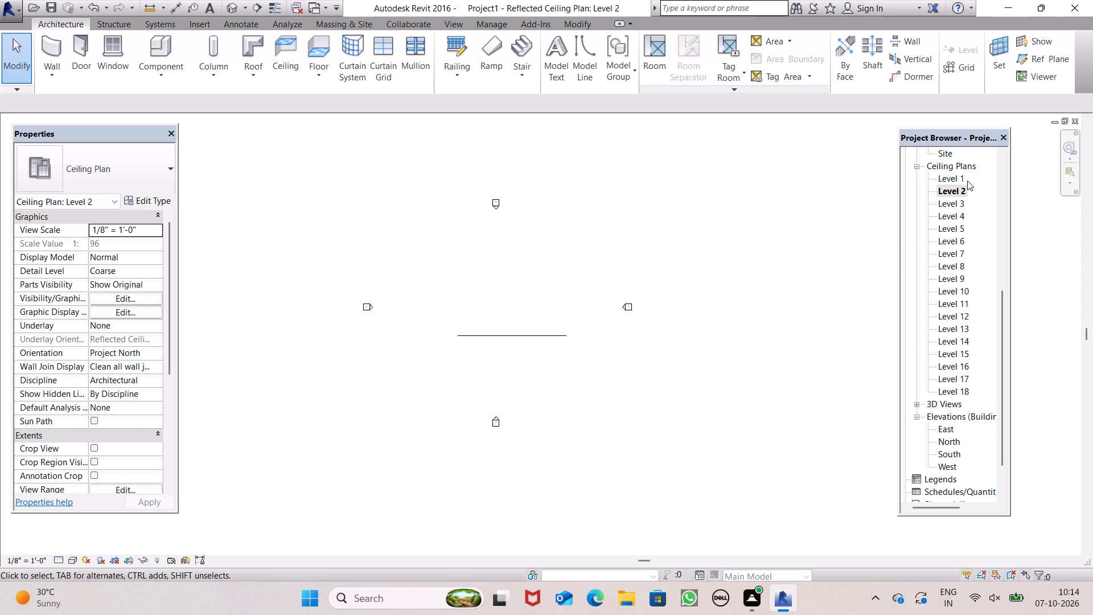
pyautogui.doubleClick(946, 175)
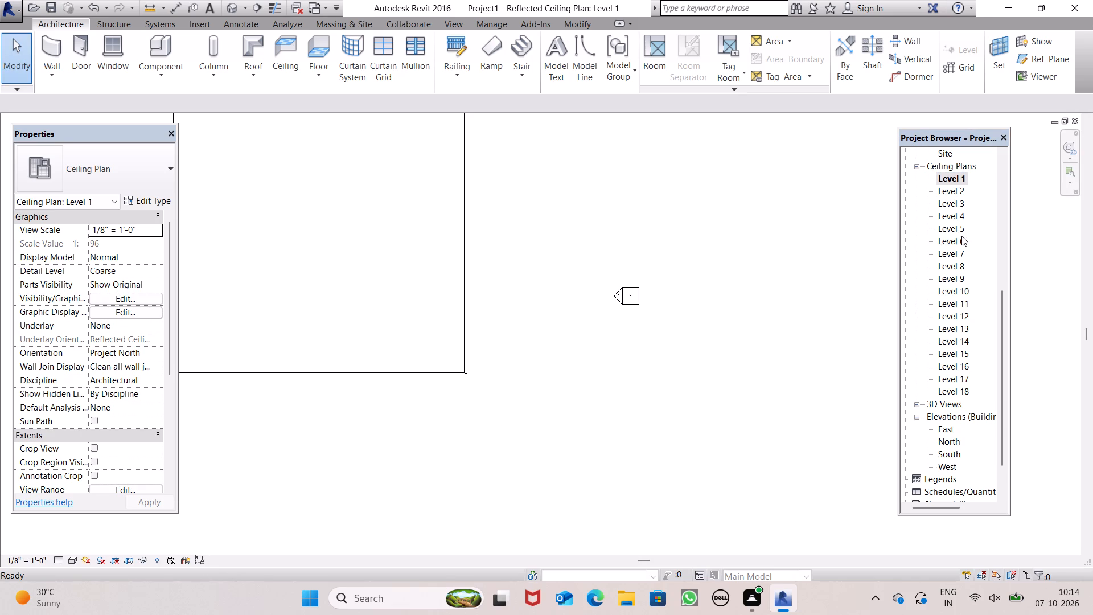
pyautogui.click(951, 198)
pyautogui.doubleClick(951, 179)
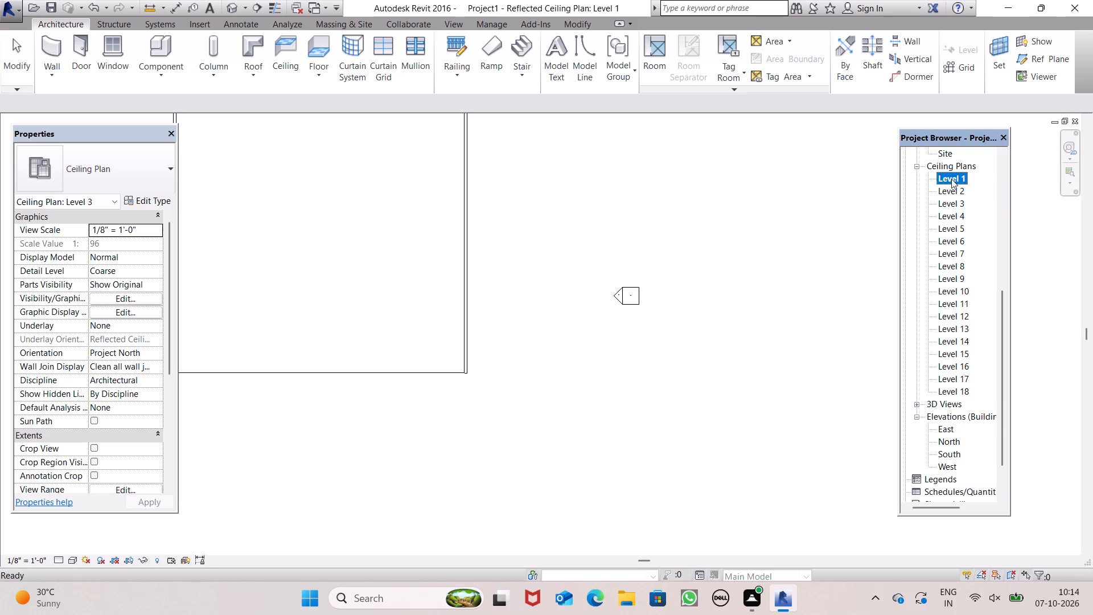
pyautogui.doubleClick(951, 179)
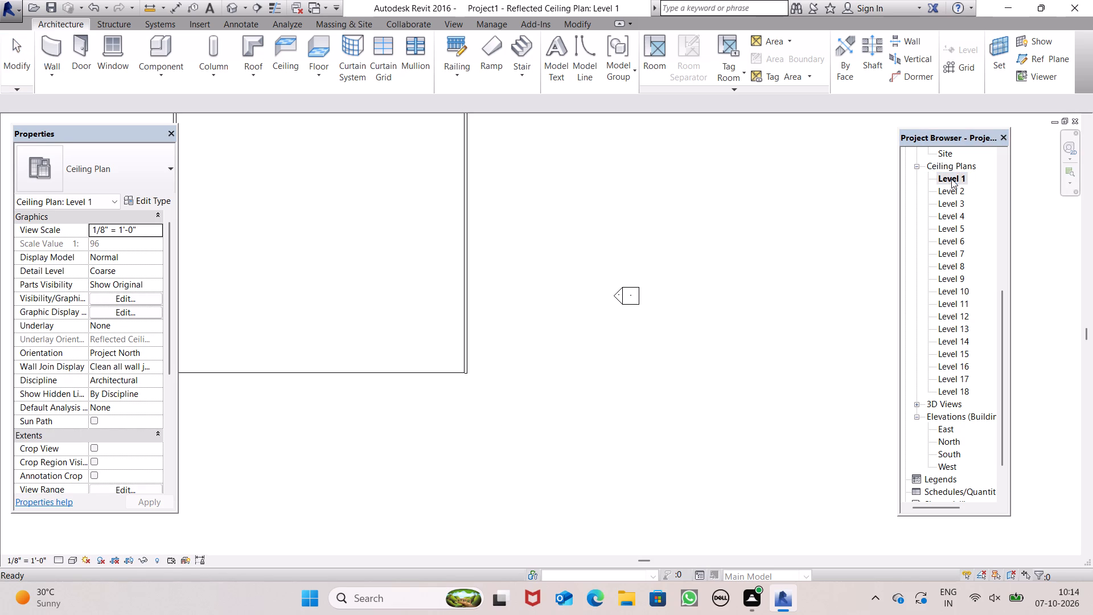
pyautogui.scroll(-9, 681, 231)
pyautogui.scroll(4, 680, 248)
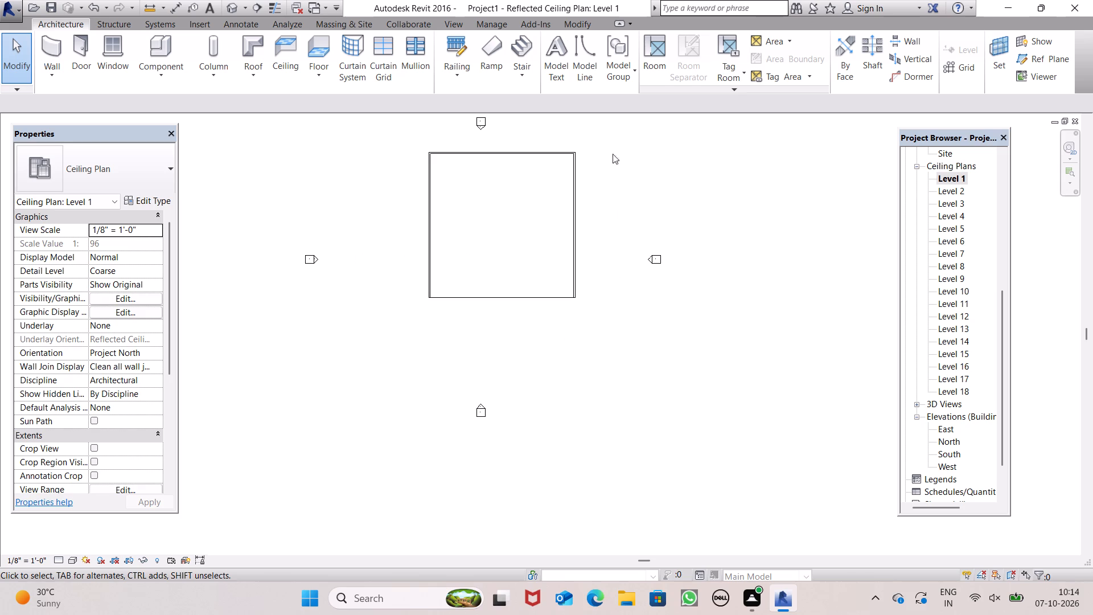
pyautogui.click(252, 58)
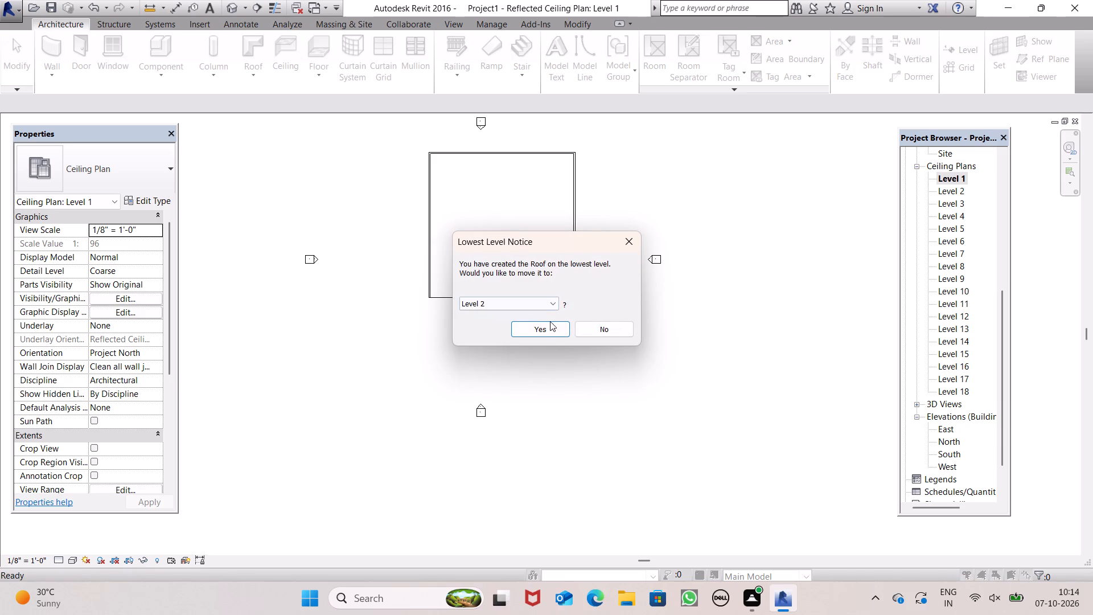
pyautogui.click(552, 301)
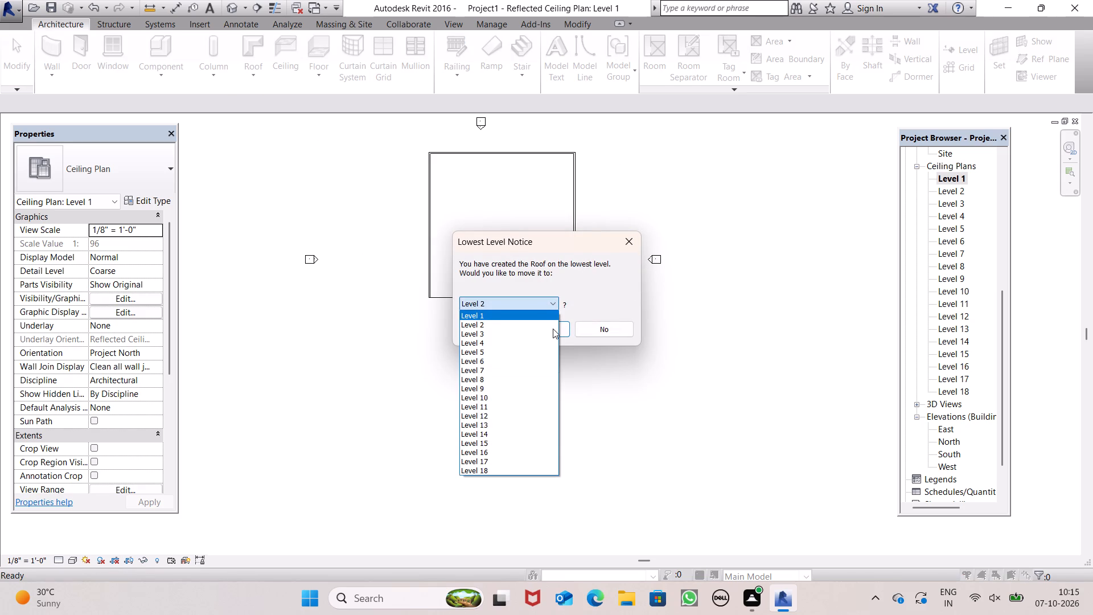
pyautogui.scroll(2, 487, 359)
pyautogui.click(487, 363)
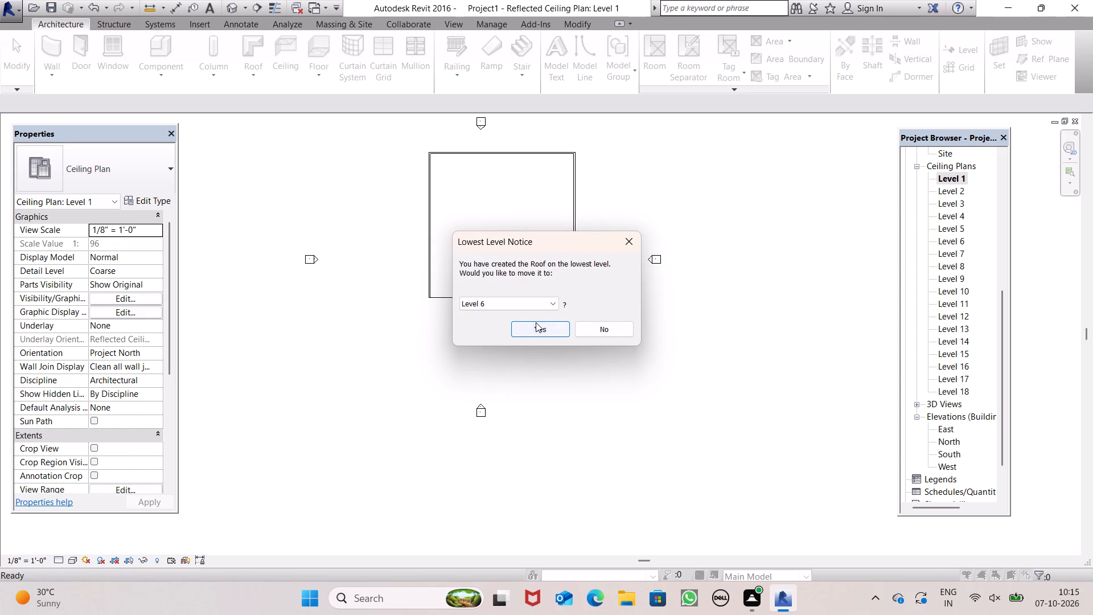
pyautogui.click(536, 322)
pyautogui.scroll(-3, 536, 307)
pyautogui.scroll(5, 621, 211)
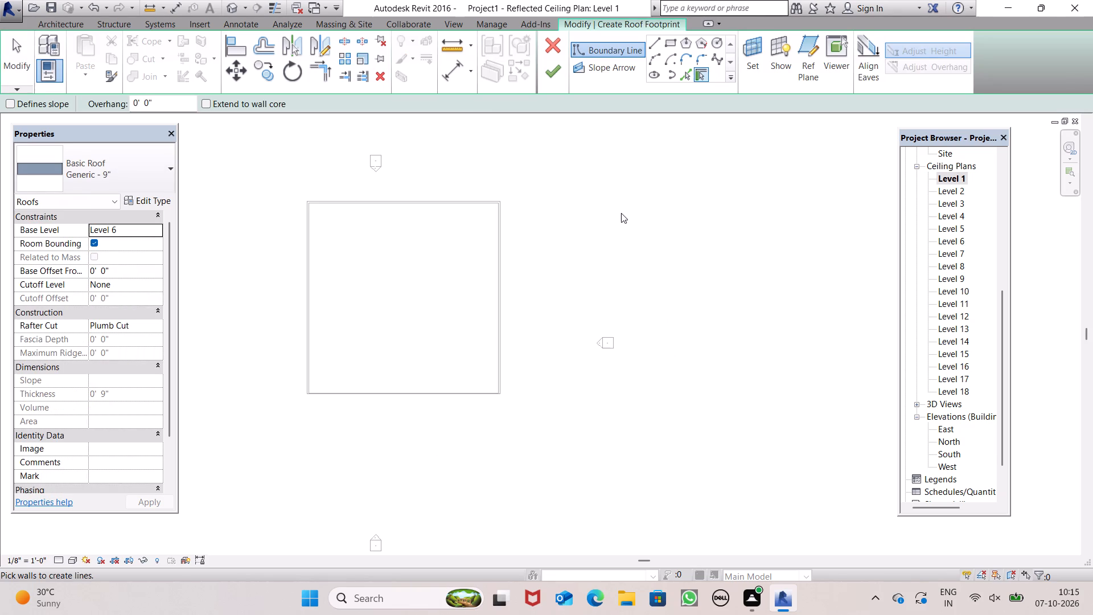
# Sketch a rectangular roof boundary between opposite outer wall corners, finish the Generic - 9" roof, and show the building in 3D.
pyautogui.click(669, 43)
pyautogui.scroll(6, 301, 222)
pyautogui.scroll(-1, 302, 216)
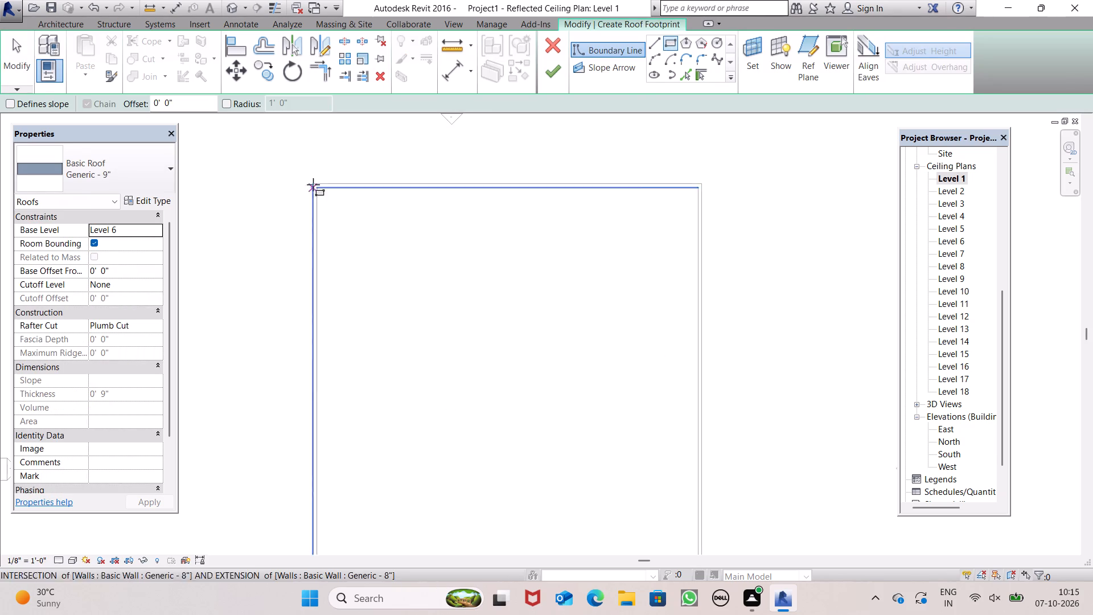
pyautogui.click(313, 182)
pyautogui.scroll(-1, 384, 224)
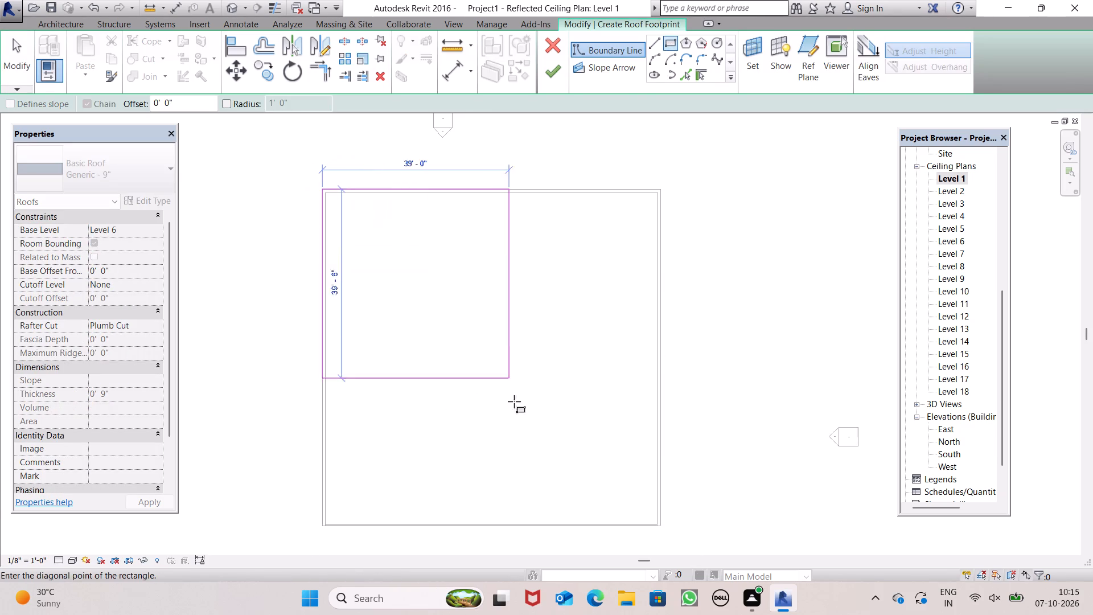
pyautogui.scroll(8, 640, 531)
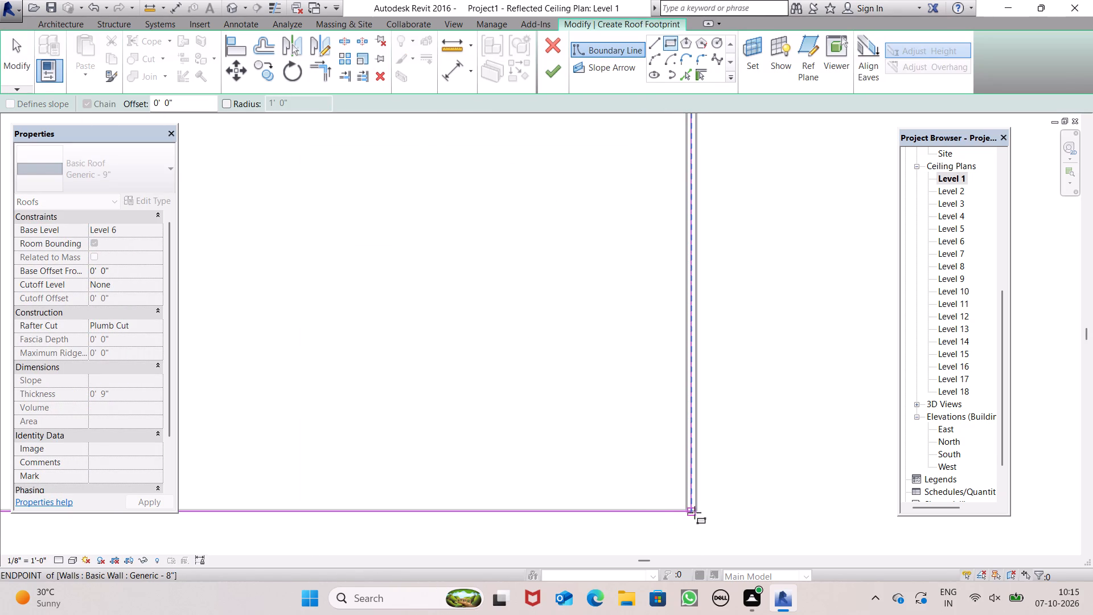
pyautogui.moveTo(700, 509); pyautogui.dragTo(700, 502)
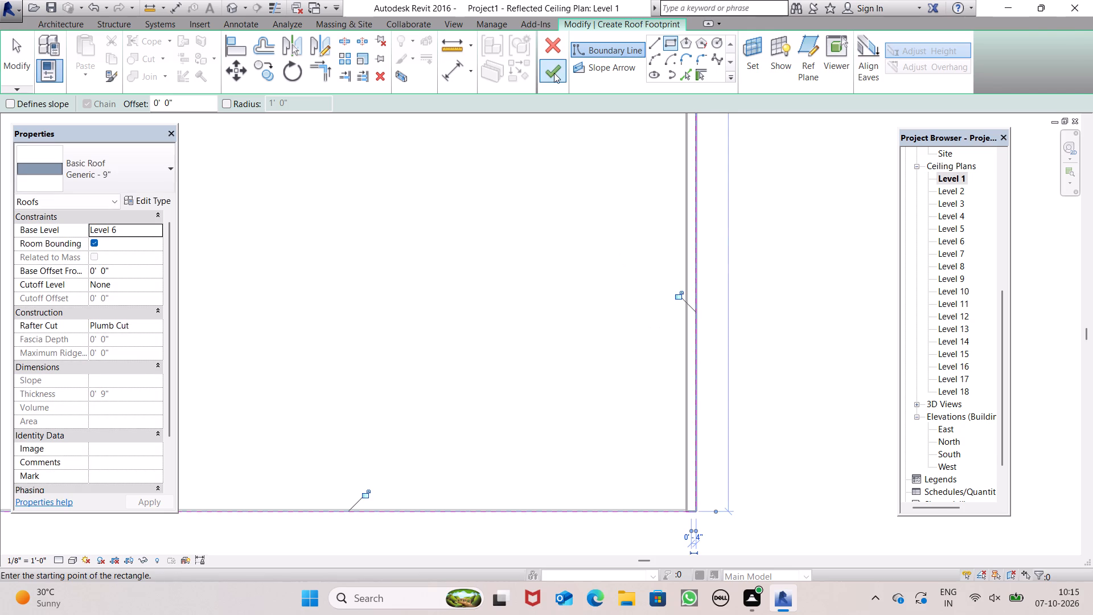
pyautogui.click(554, 73)
pyautogui.click(578, 309)
pyautogui.scroll(-1, 662, 285)
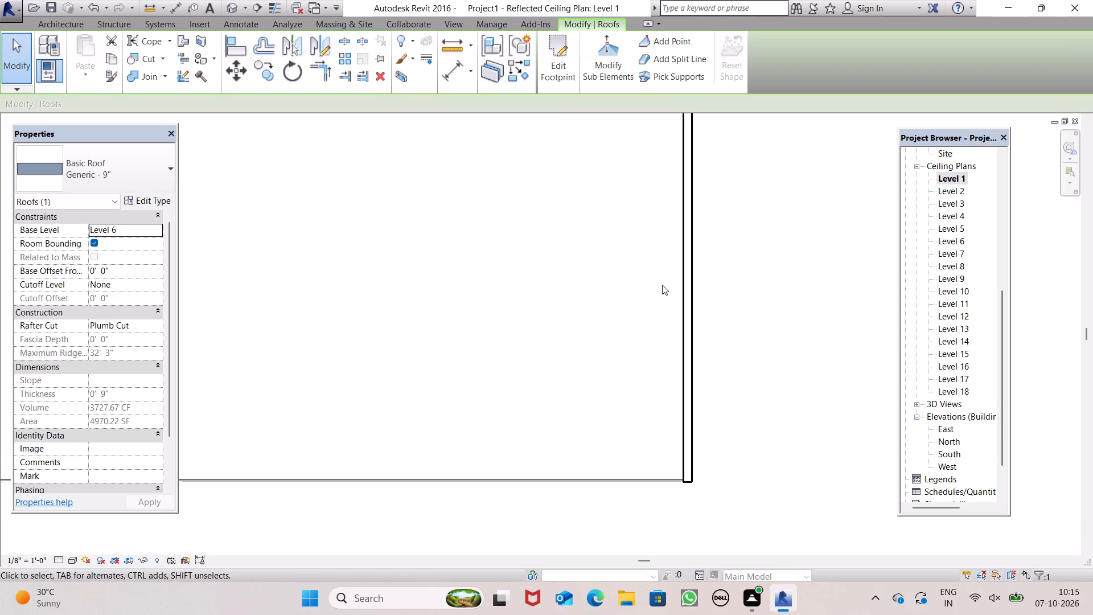
pyautogui.scroll(-10, 662, 285)
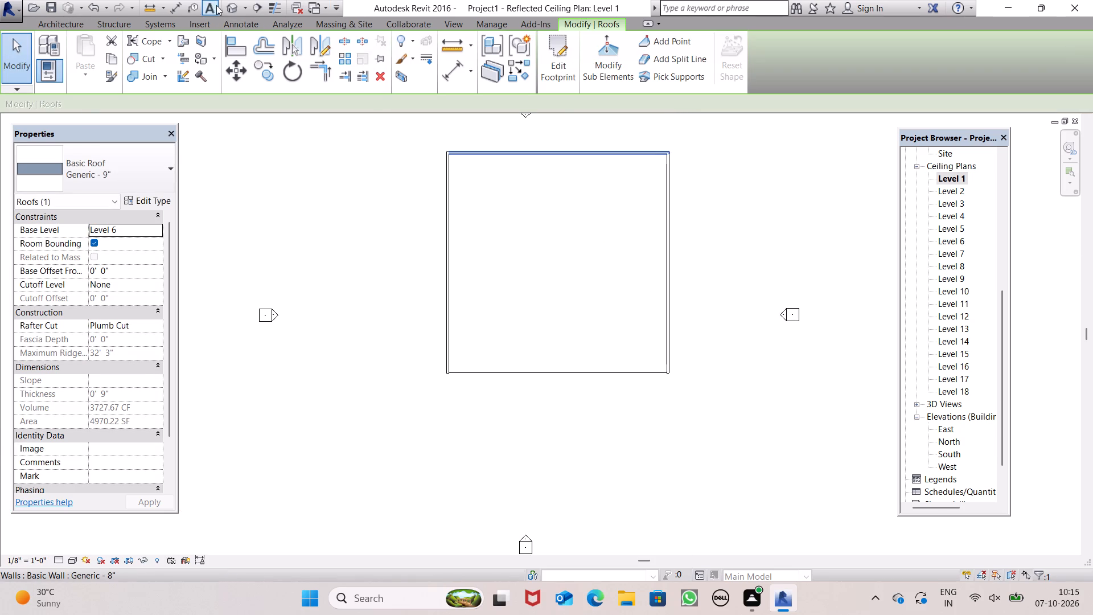
pyautogui.click(248, 9)
pyautogui.click(232, 14)
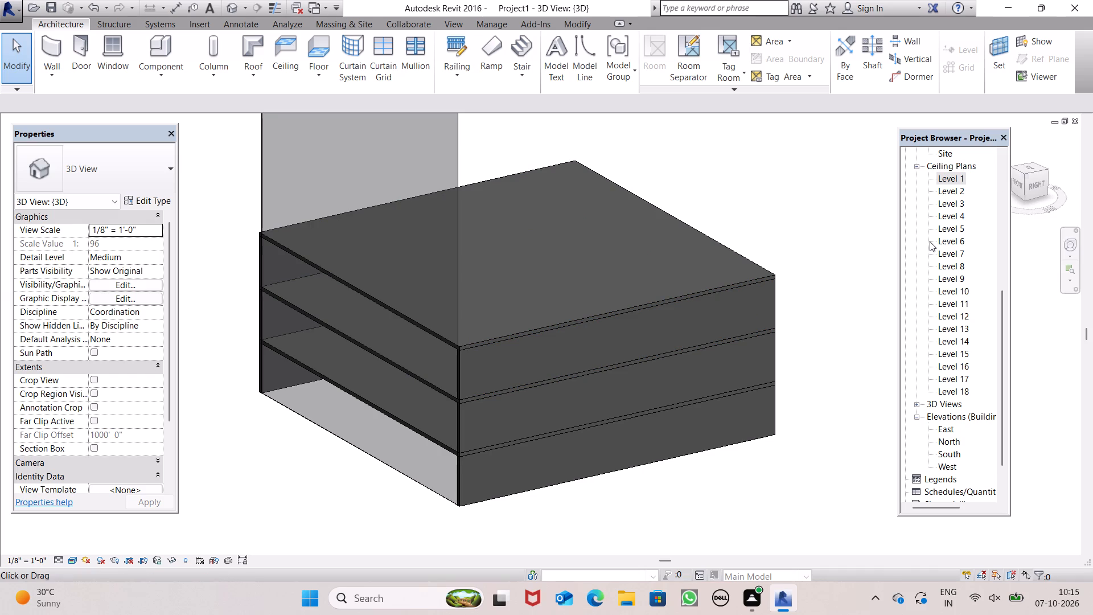
# In the Level 5 ceiling plan, draw a 10' high Generic - 8" wall with base constraint Level 7 along the building's west side.
pyautogui.doubleClick(950, 244)
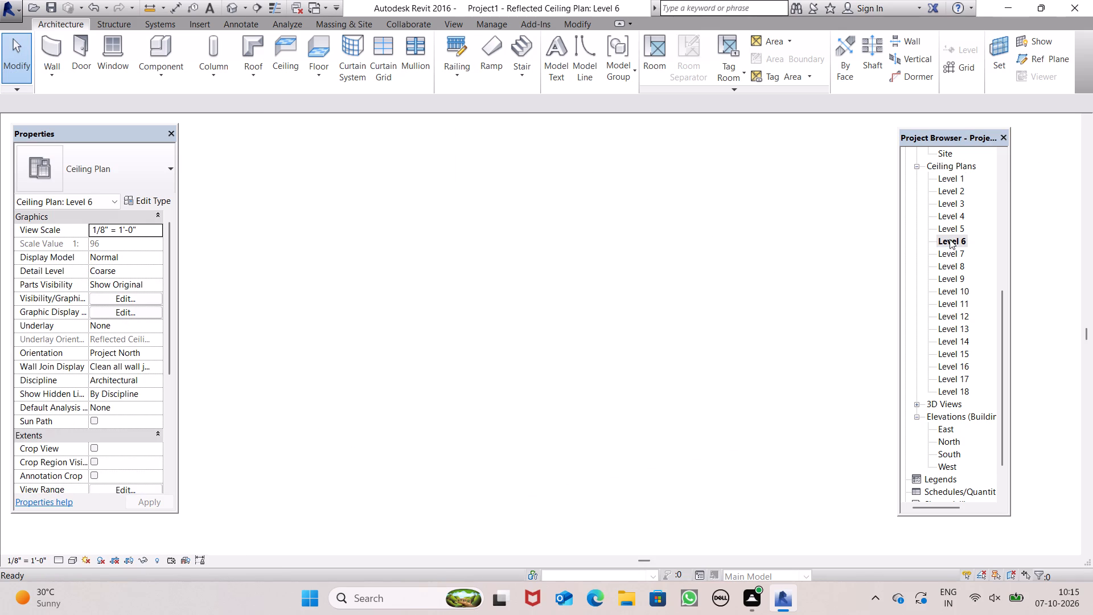
pyautogui.doubleClick(952, 230)
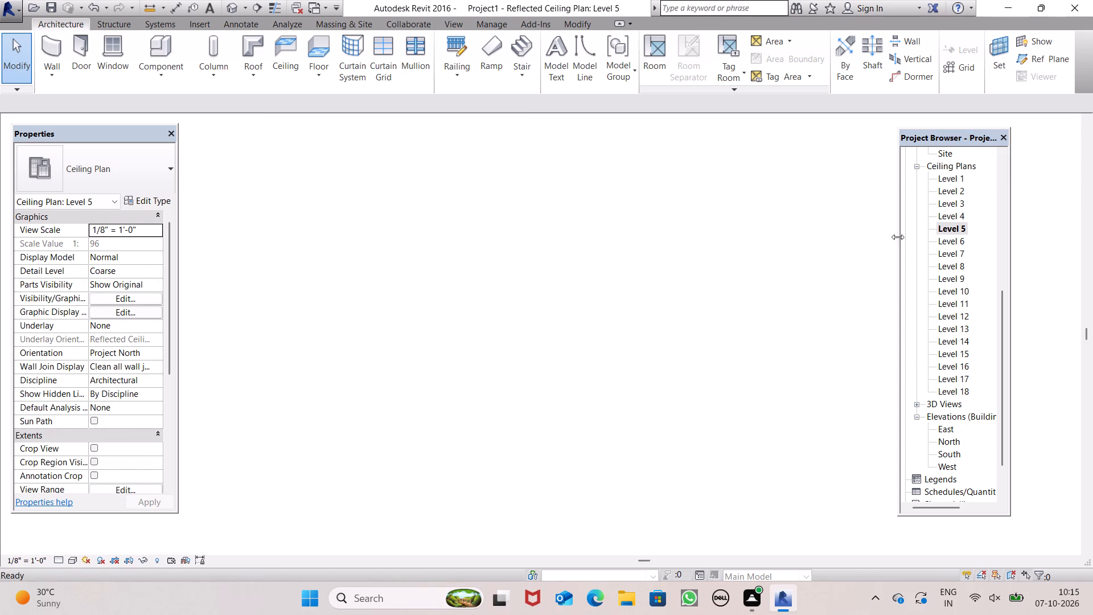
pyautogui.scroll(1, 780, 249)
pyautogui.scroll(-2, 553, 245)
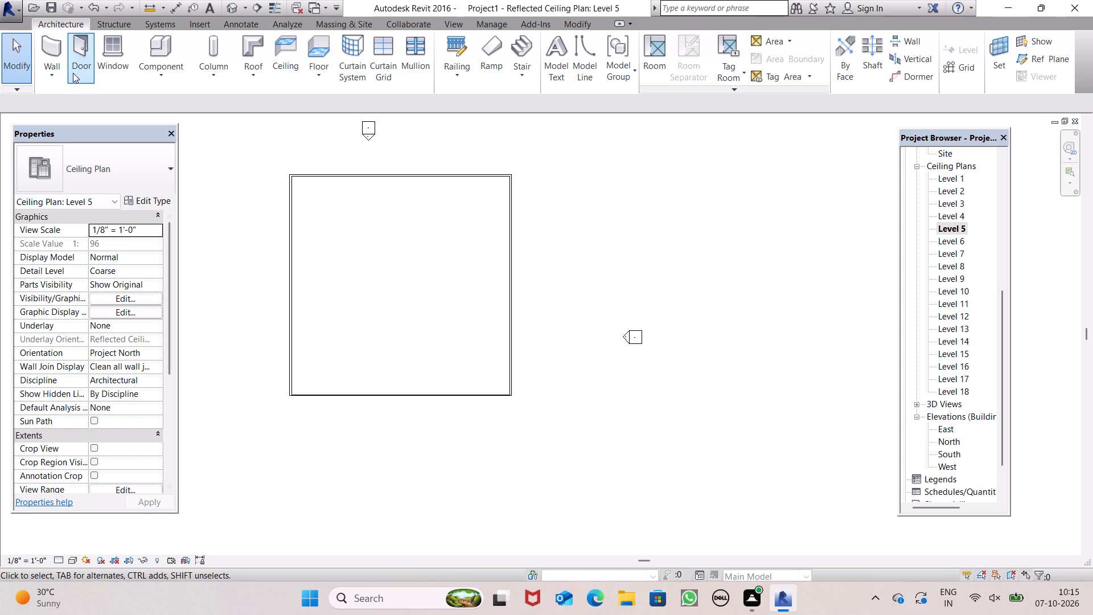
pyautogui.click(59, 59)
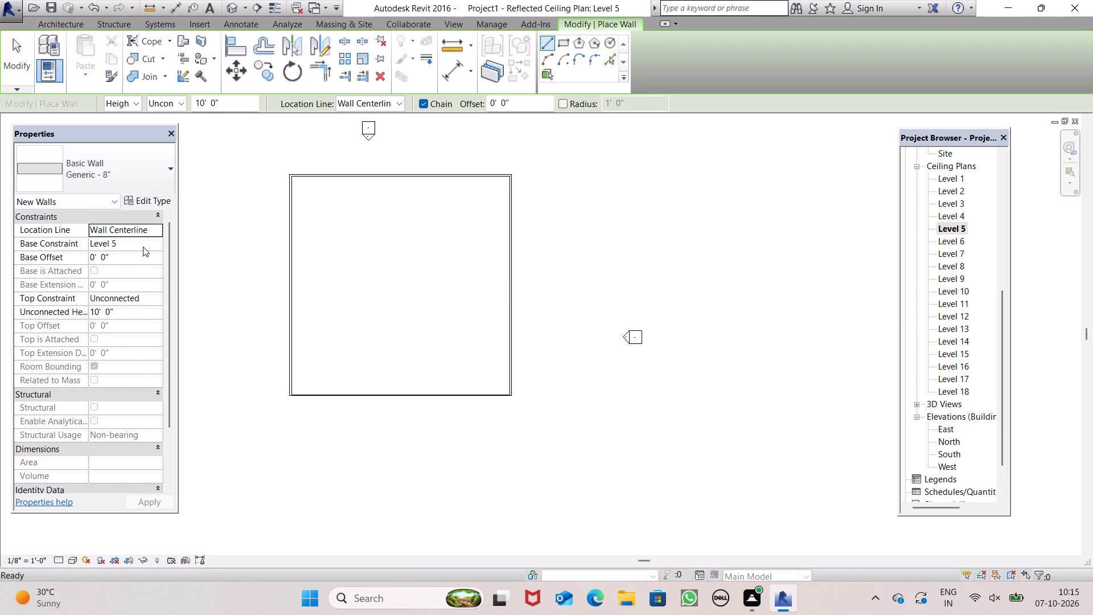
pyautogui.click(156, 247)
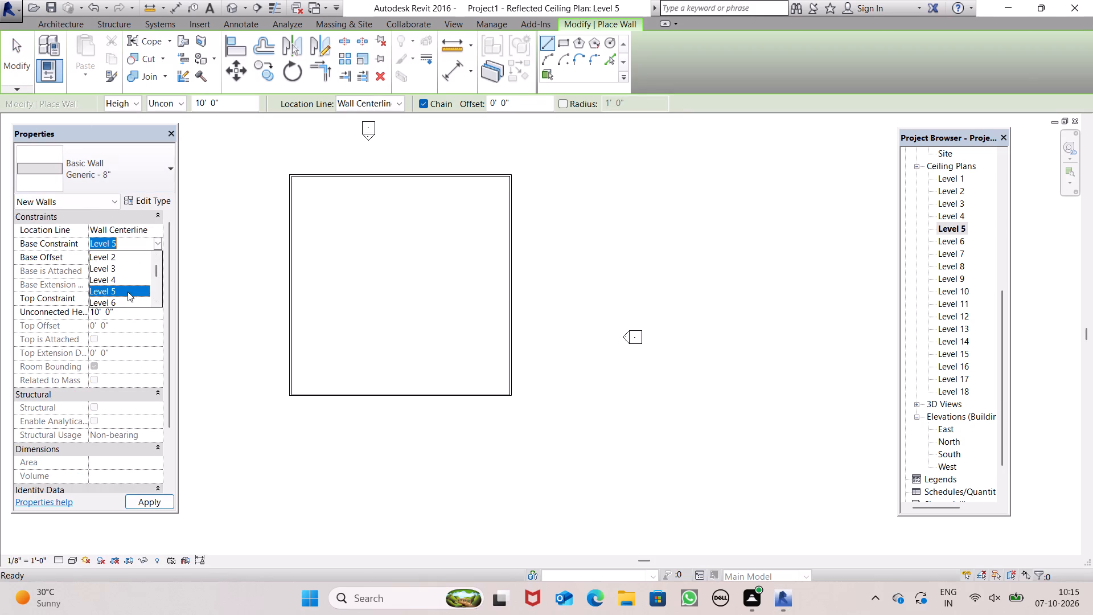
pyautogui.scroll(-3, 129, 285)
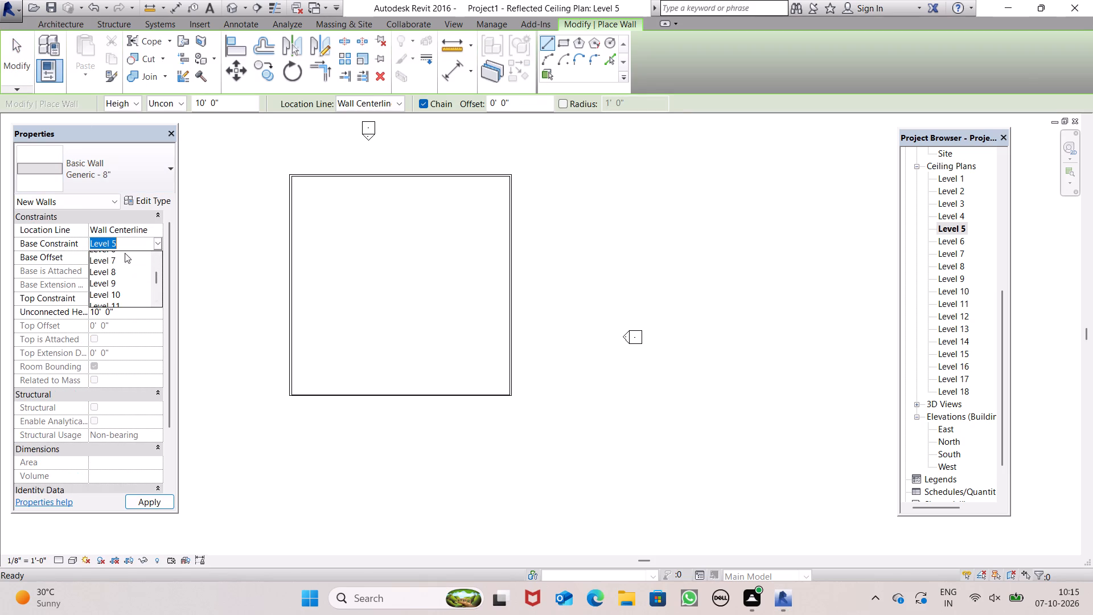
pyautogui.click(110, 260)
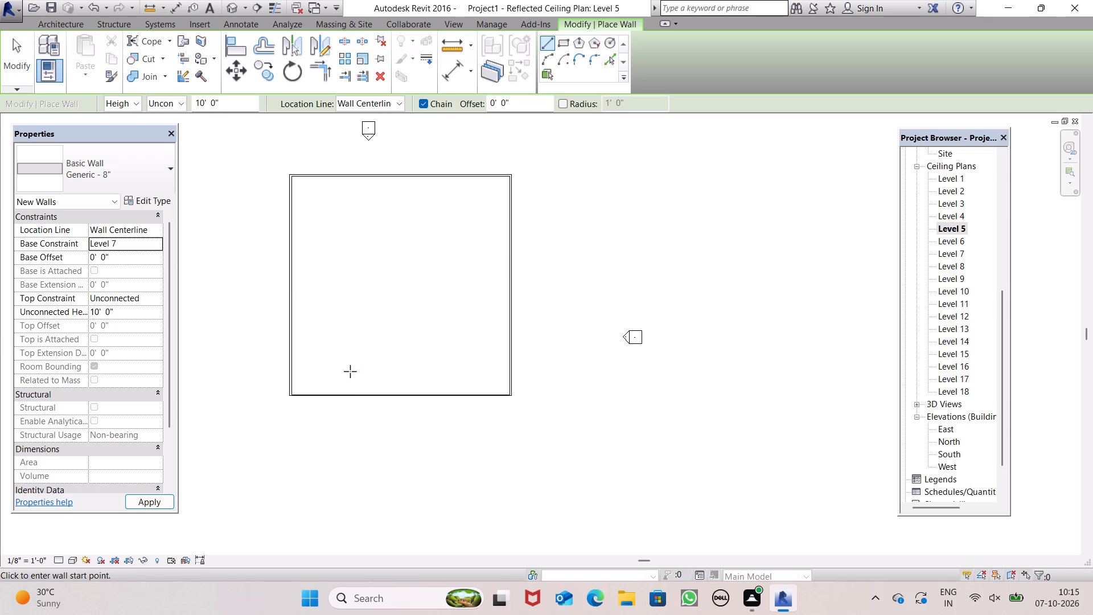
pyautogui.scroll(3, 352, 388)
pyautogui.scroll(8, 258, 395)
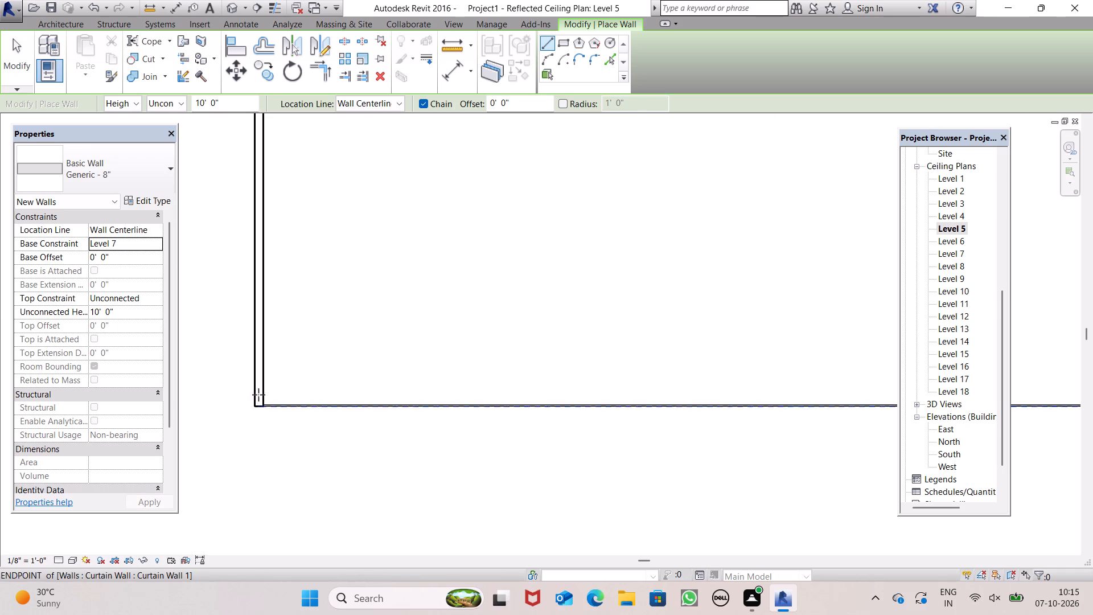
pyautogui.click(261, 409)
pyautogui.scroll(-4, 261, 348)
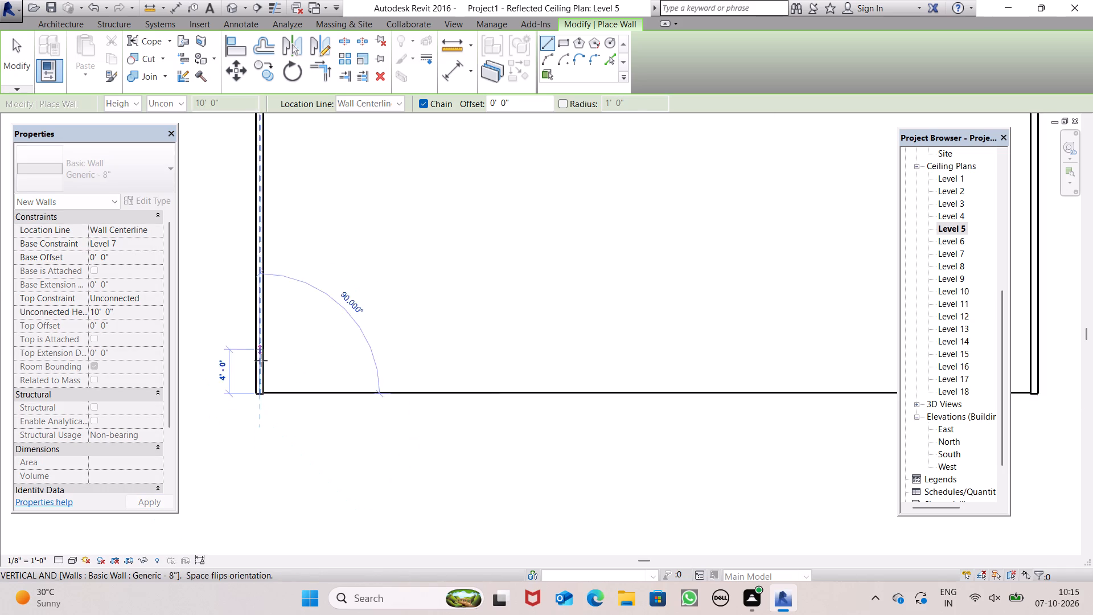
pyautogui.scroll(-5, 261, 360)
pyautogui.scroll(-5, 233, 277)
pyautogui.scroll(5, 249, 157)
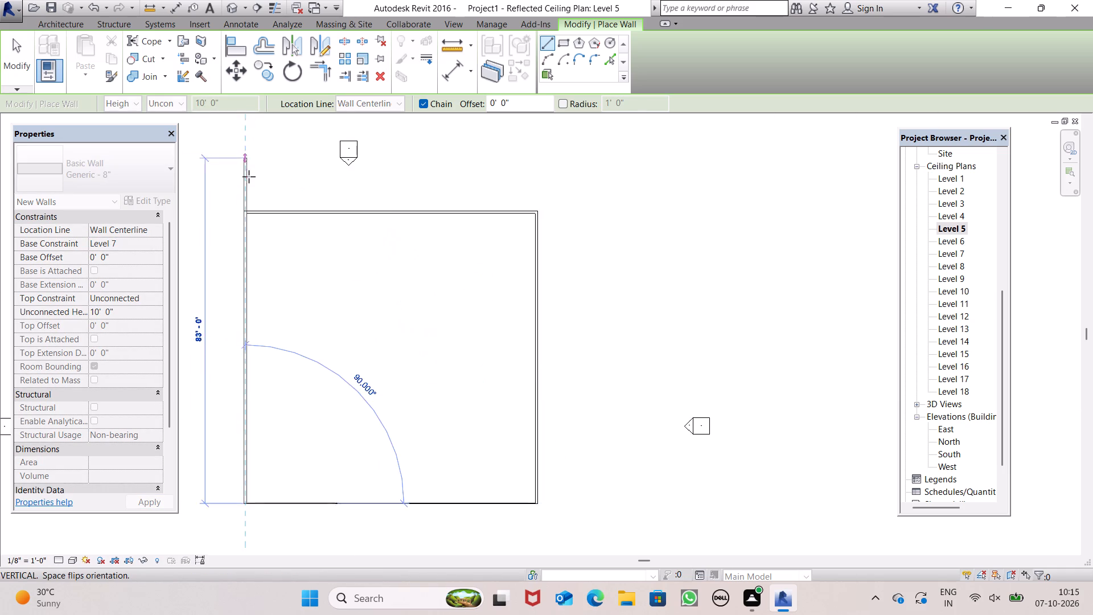
pyautogui.scroll(9, 249, 186)
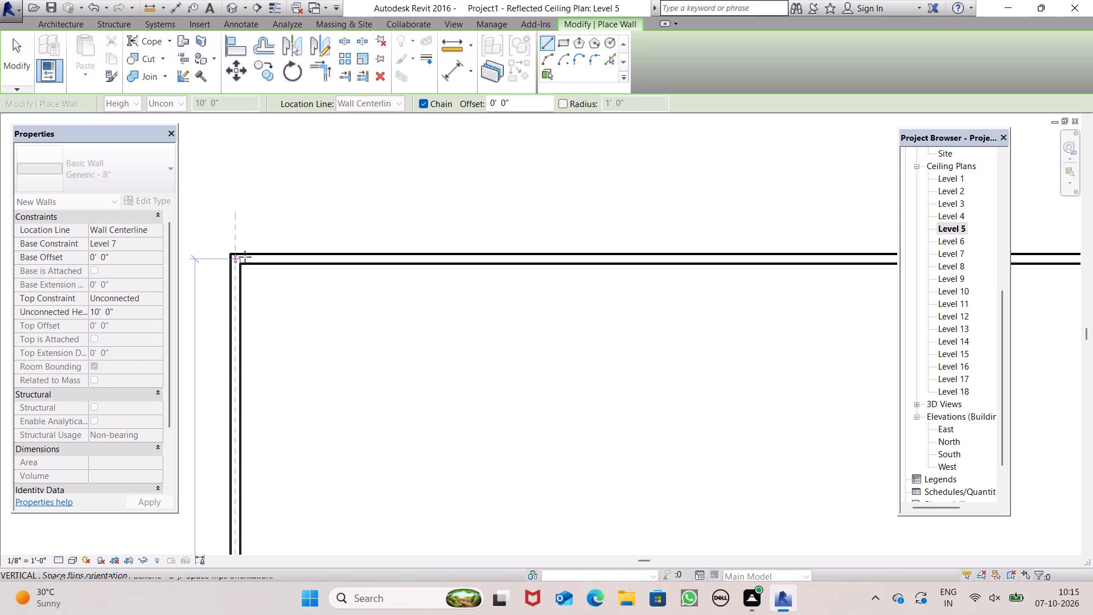
pyautogui.scroll(6, 245, 257)
pyautogui.click(245, 249)
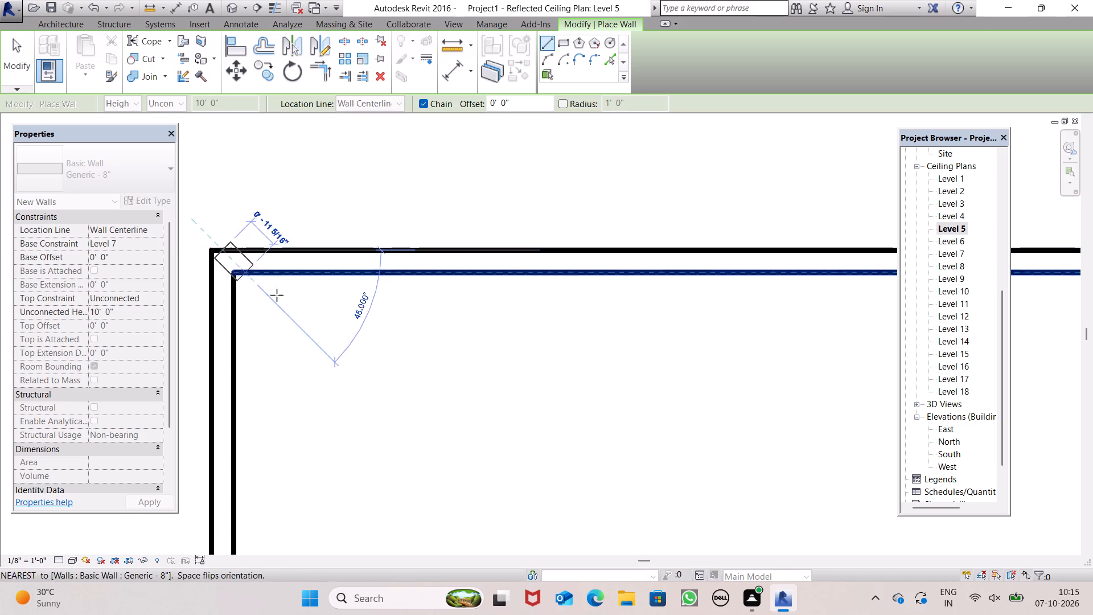
pyautogui.press('Escape')
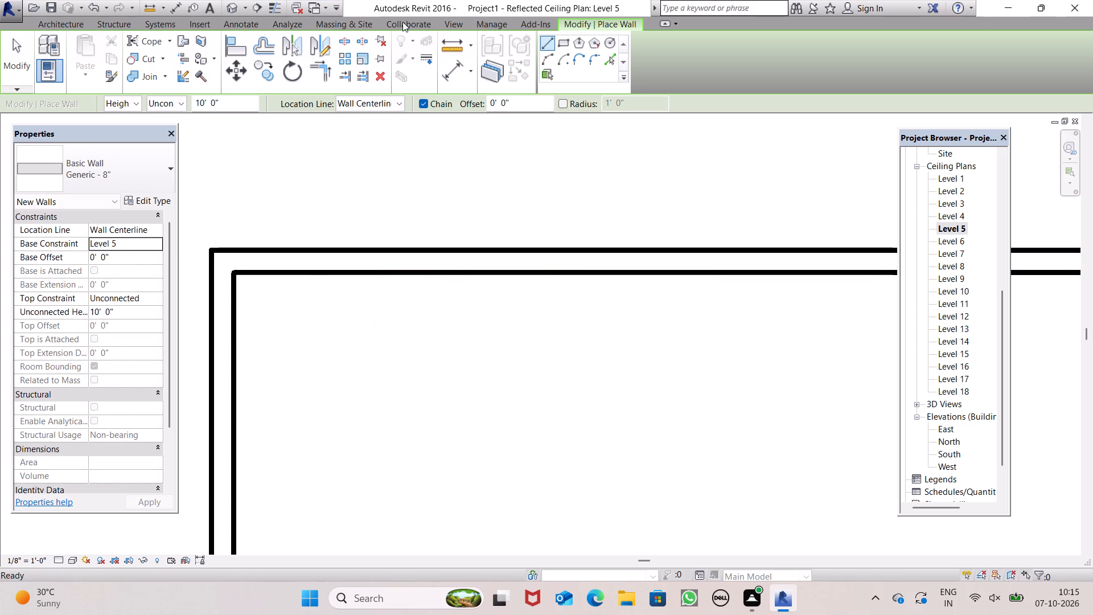
# Draw a 10' high Generic - 8" wall based on Level 5 along the north side, from the northwest to the northeast corner.
pyautogui.click(543, 47)
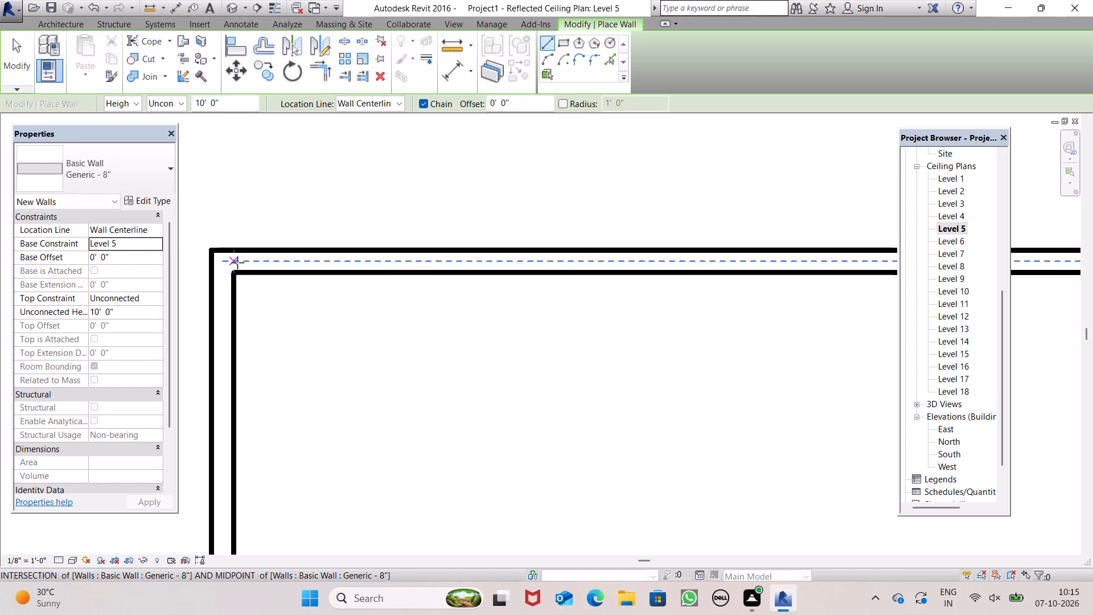
pyautogui.click(237, 263)
pyautogui.scroll(-11, 326, 256)
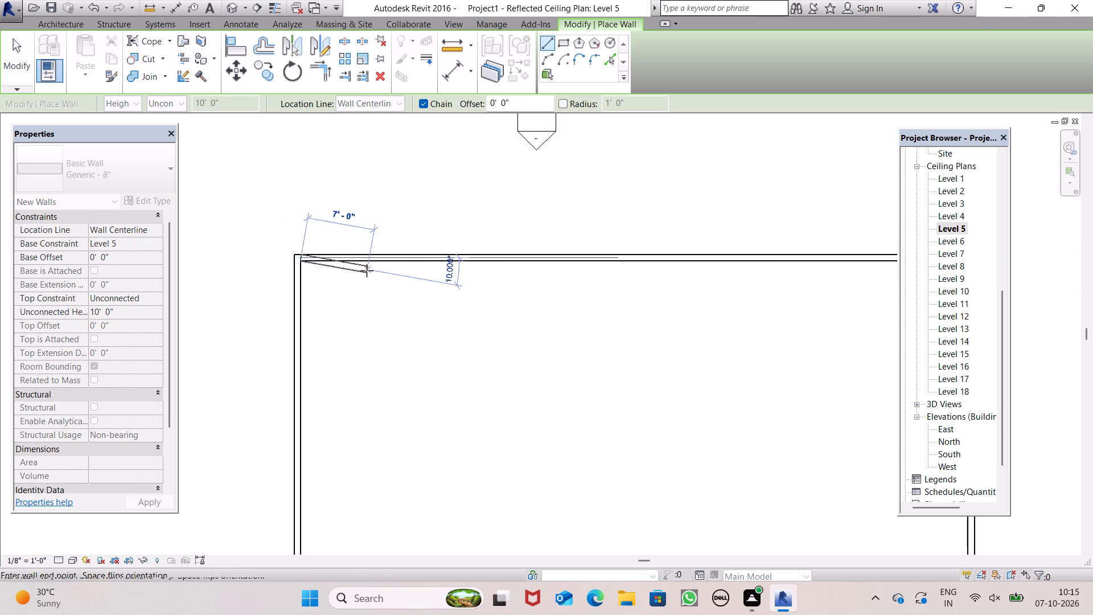
pyautogui.scroll(-2, 367, 270)
pyautogui.scroll(7, 696, 274)
pyautogui.scroll(-1, 696, 274)
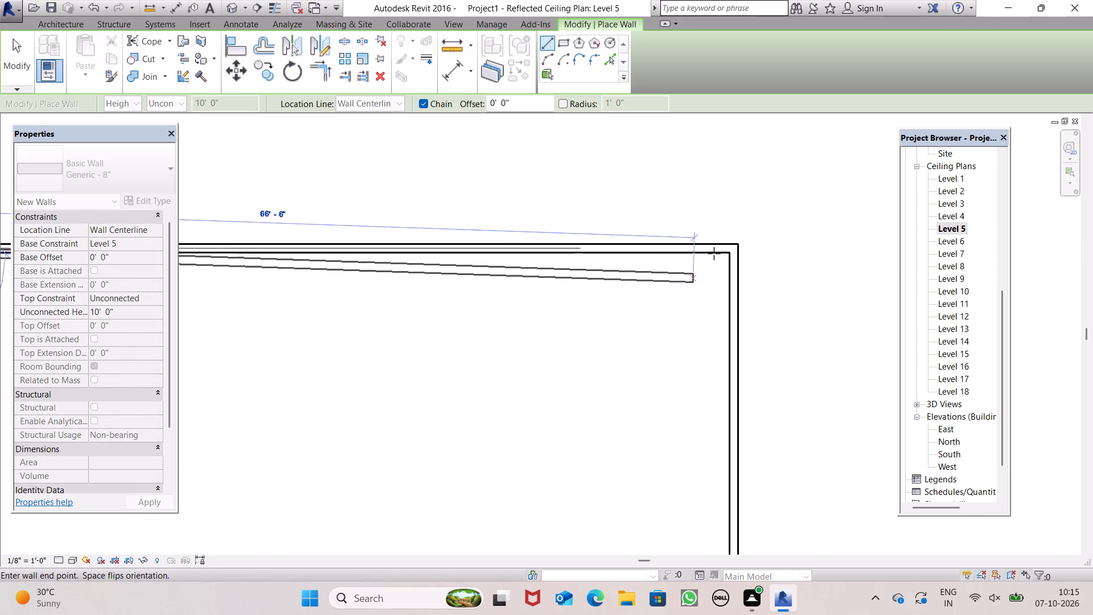
pyautogui.scroll(7, 756, 232)
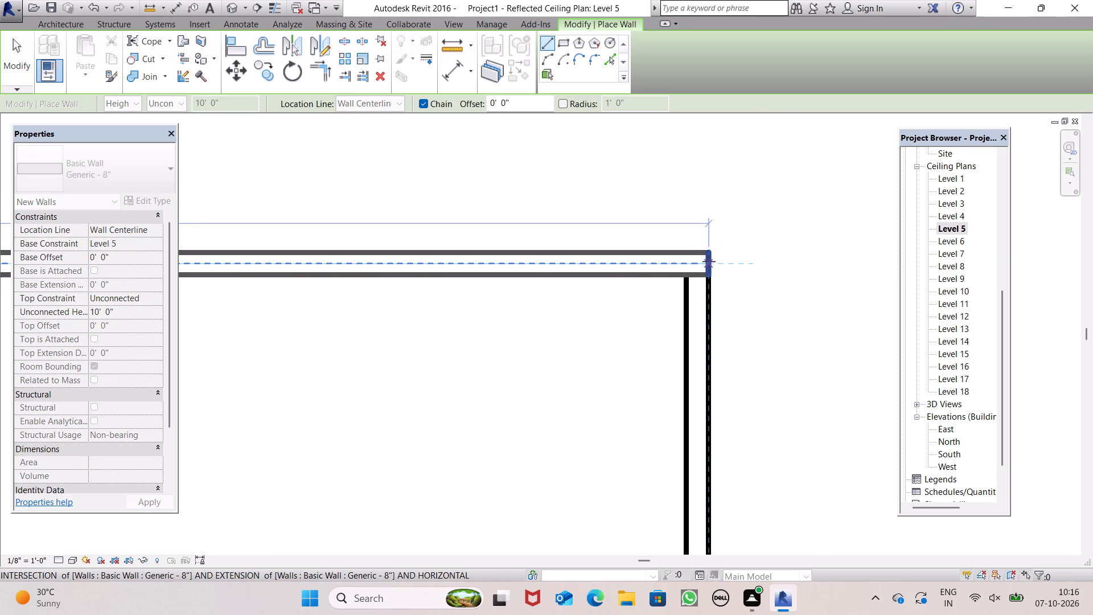
pyautogui.click(709, 261)
pyautogui.press('Escape')
pyautogui.press('Escape')
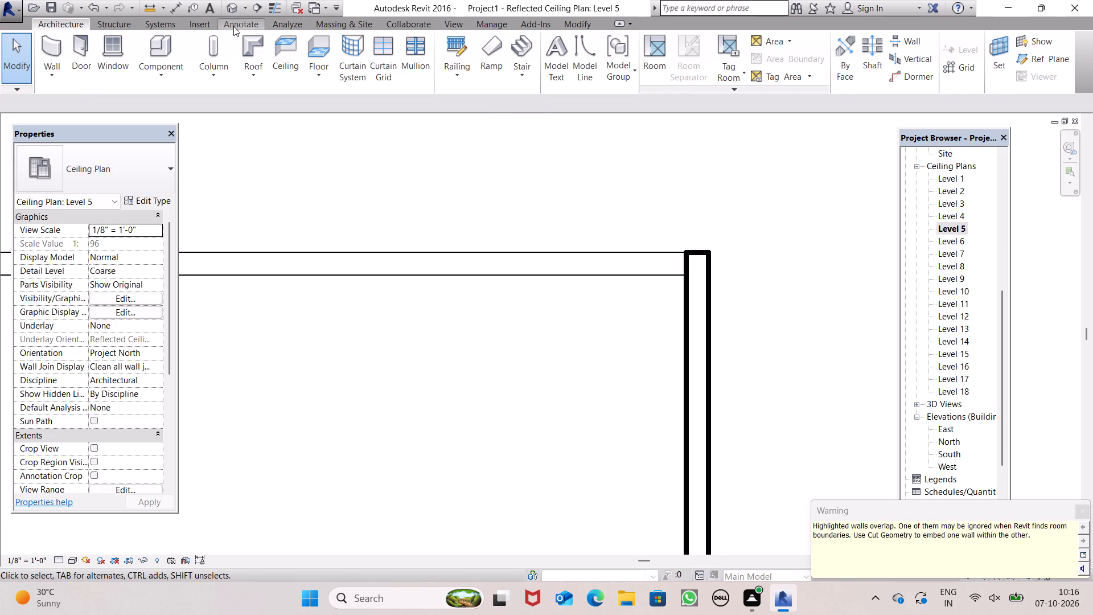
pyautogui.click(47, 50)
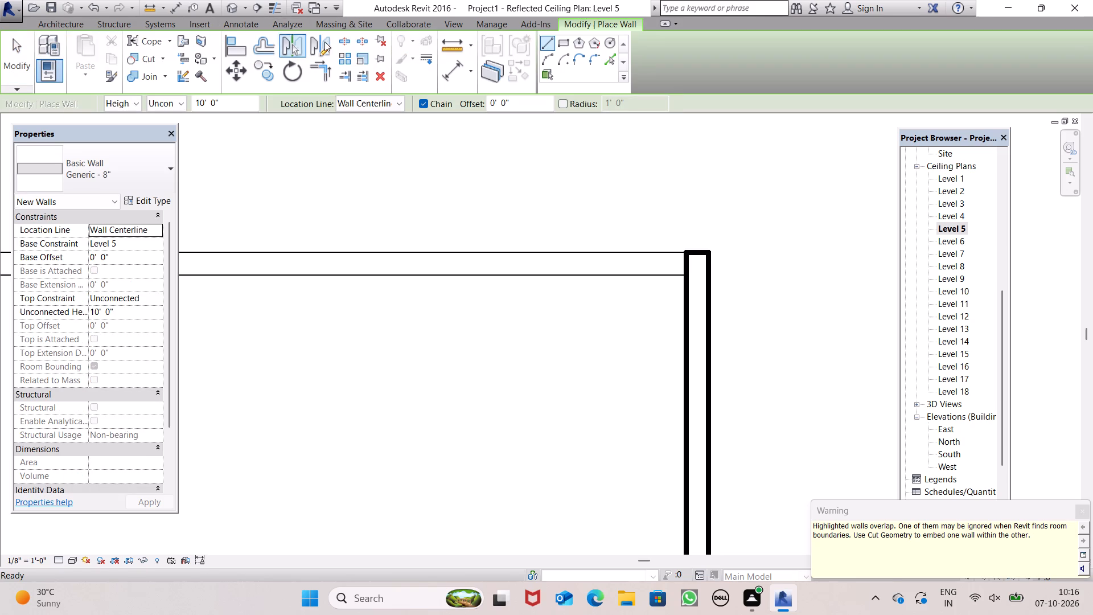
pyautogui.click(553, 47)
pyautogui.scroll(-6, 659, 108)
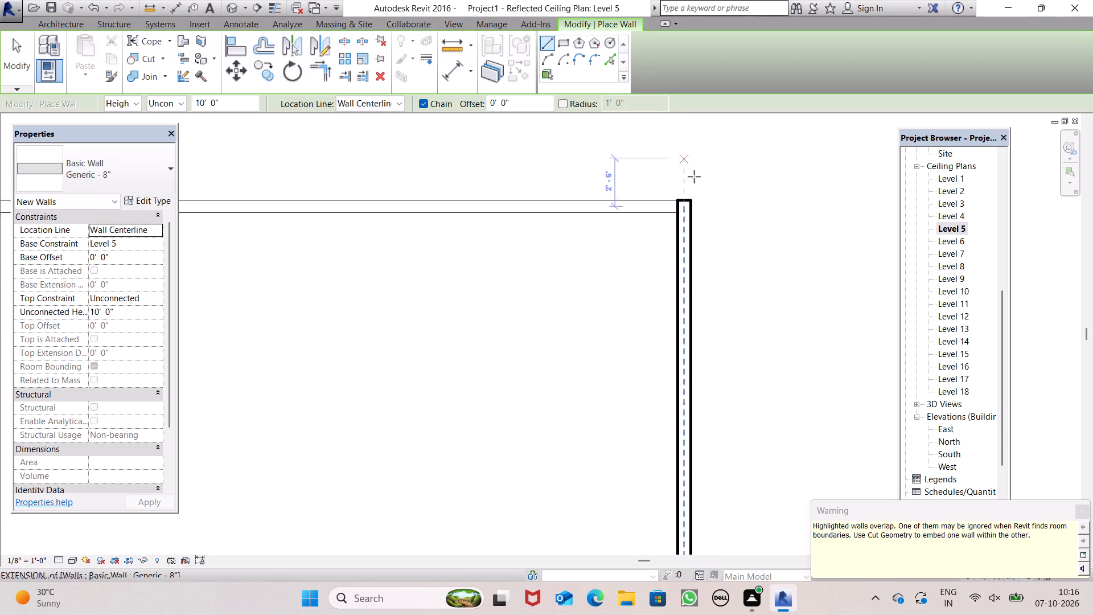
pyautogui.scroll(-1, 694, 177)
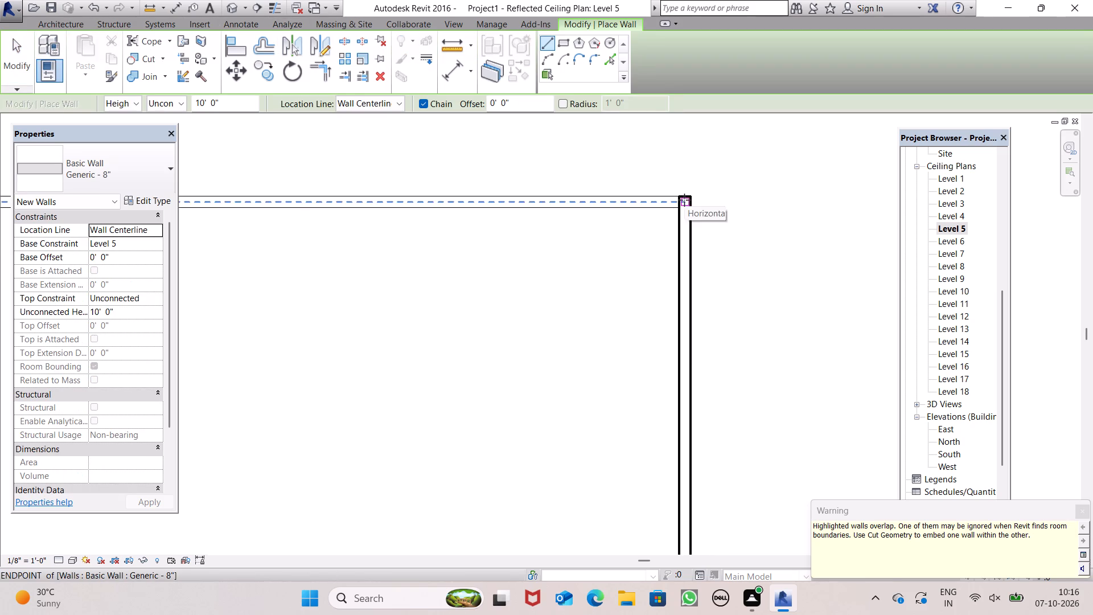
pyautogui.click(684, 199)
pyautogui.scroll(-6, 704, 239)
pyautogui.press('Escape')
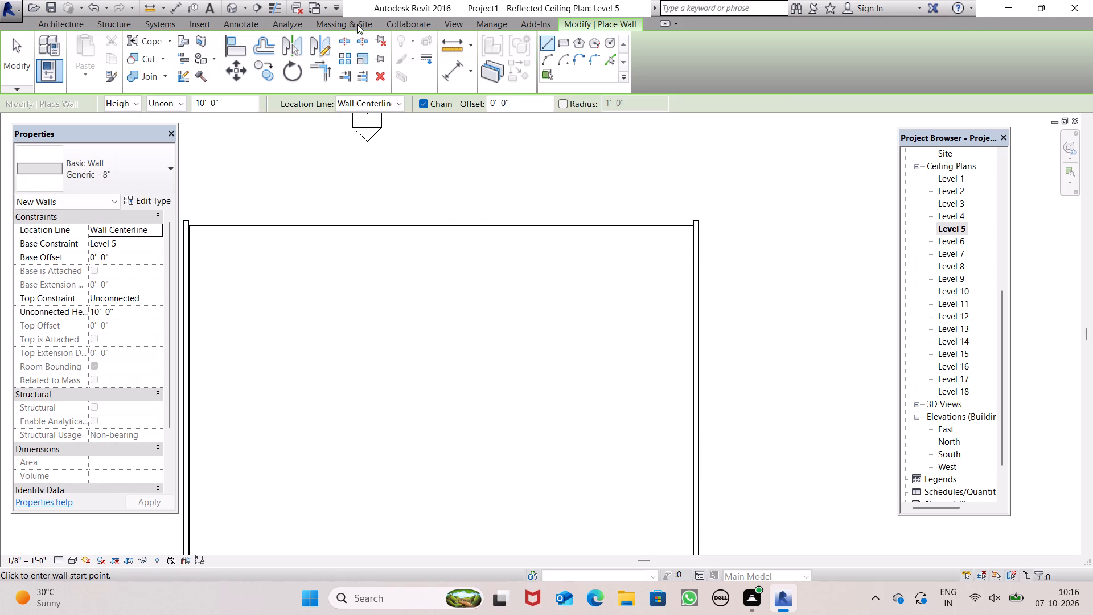
# Show the building in 3D and inspect the walls above the Level 6 slab.
pyautogui.click(236, 10)
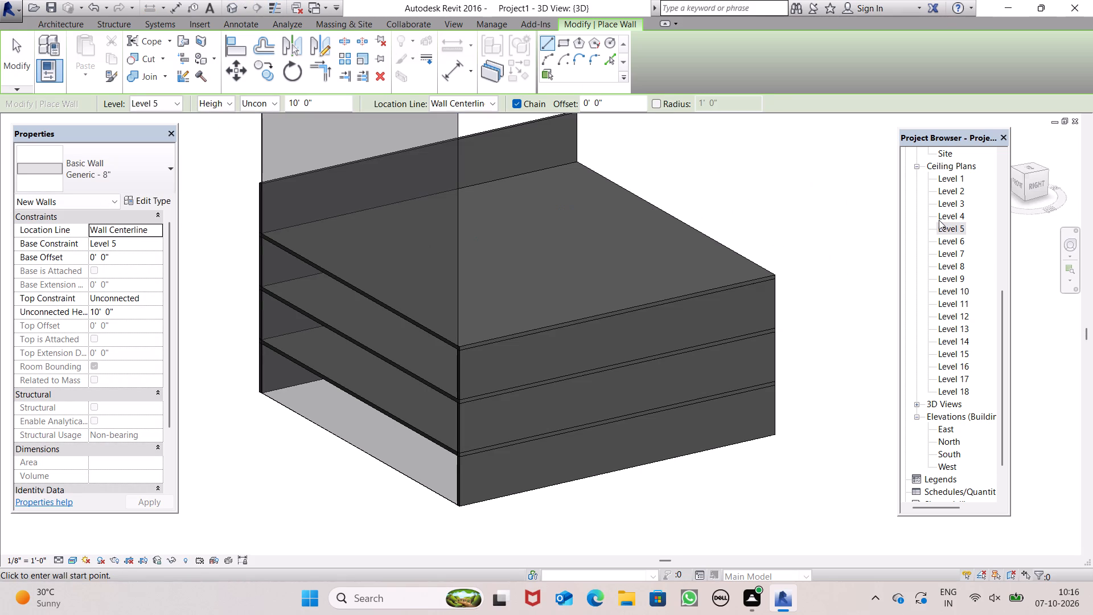
pyautogui.doubleClick(951, 235)
pyautogui.doubleClick(951, 233)
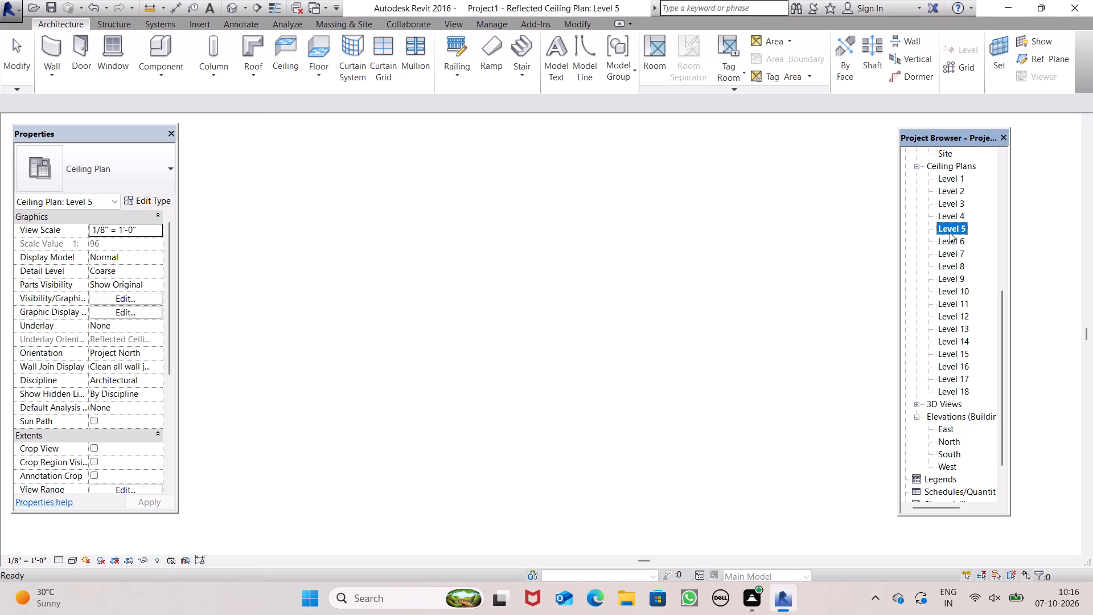
pyautogui.scroll(-4, 528, 240)
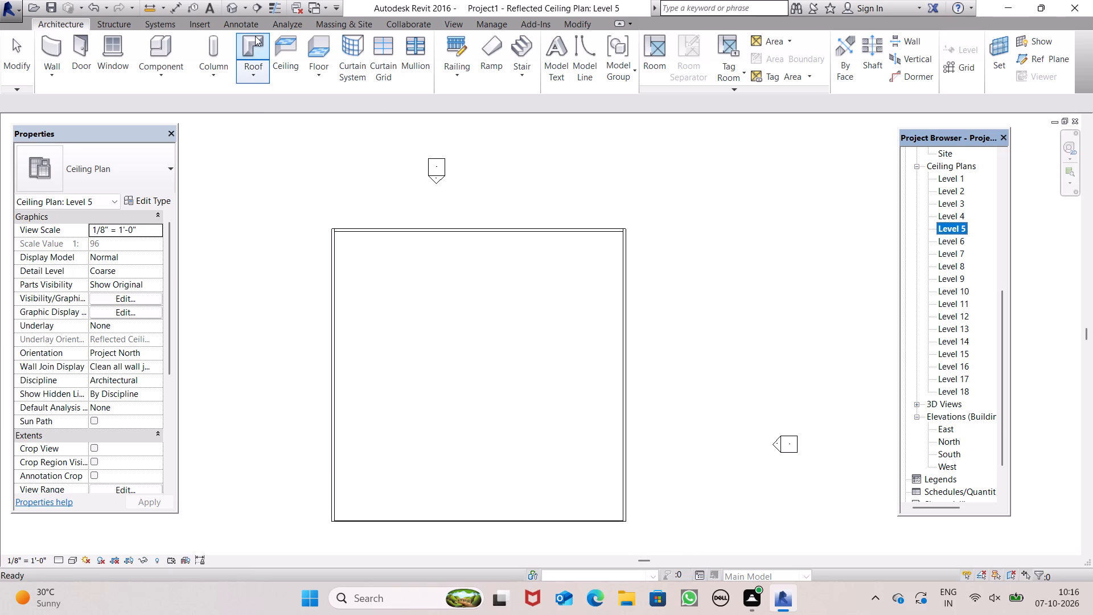
pyautogui.click(231, 2)
pyautogui.click(233, 9)
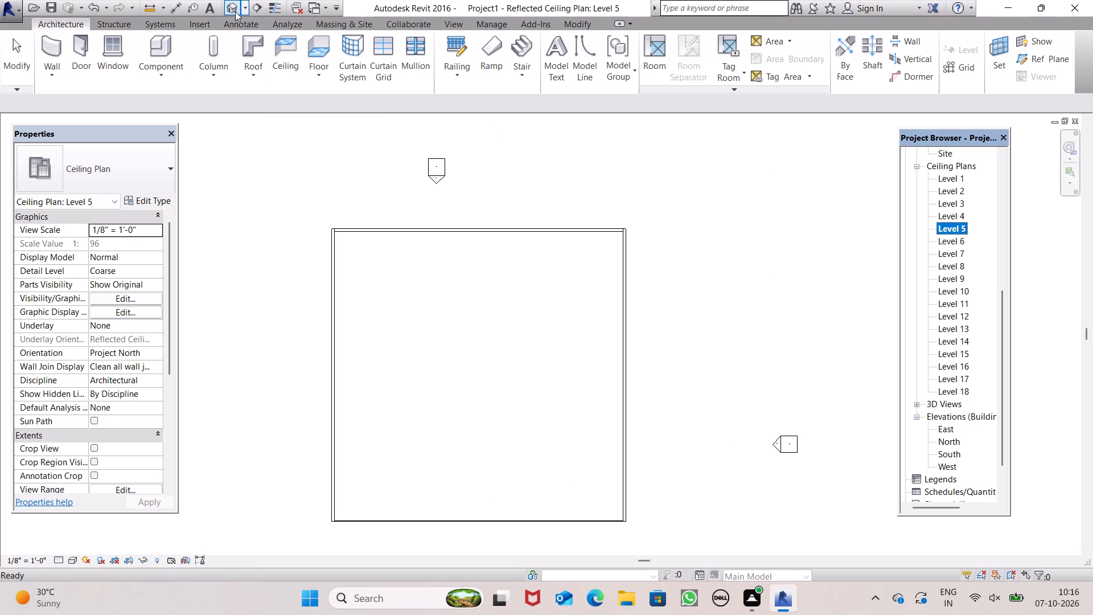
pyautogui.click(235, 11)
pyautogui.click(598, 188)
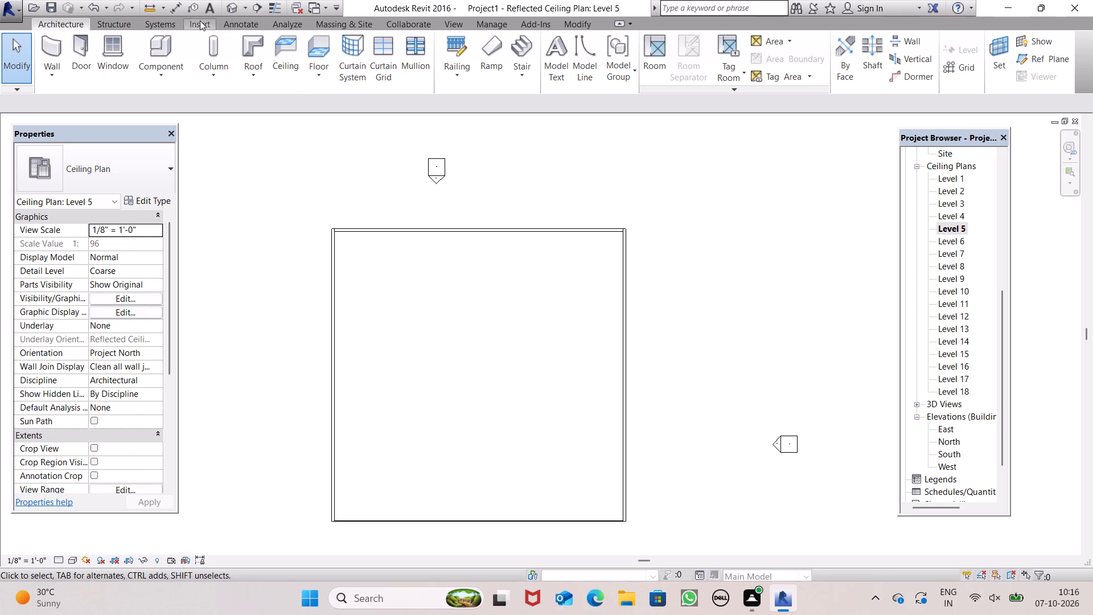
pyautogui.doubleClick(236, 13)
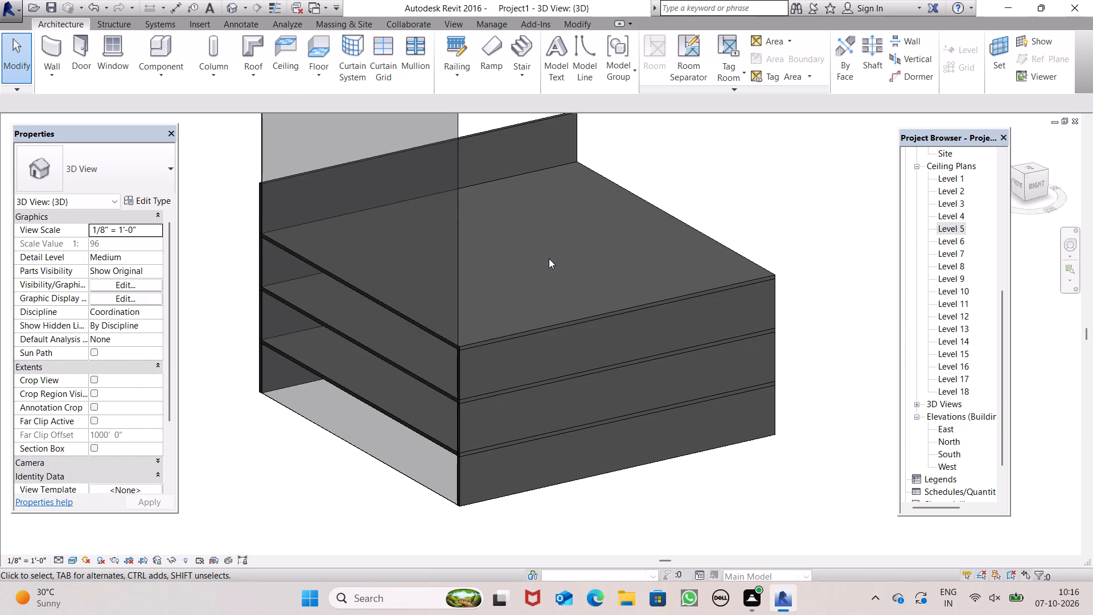
pyautogui.scroll(-1, 549, 259)
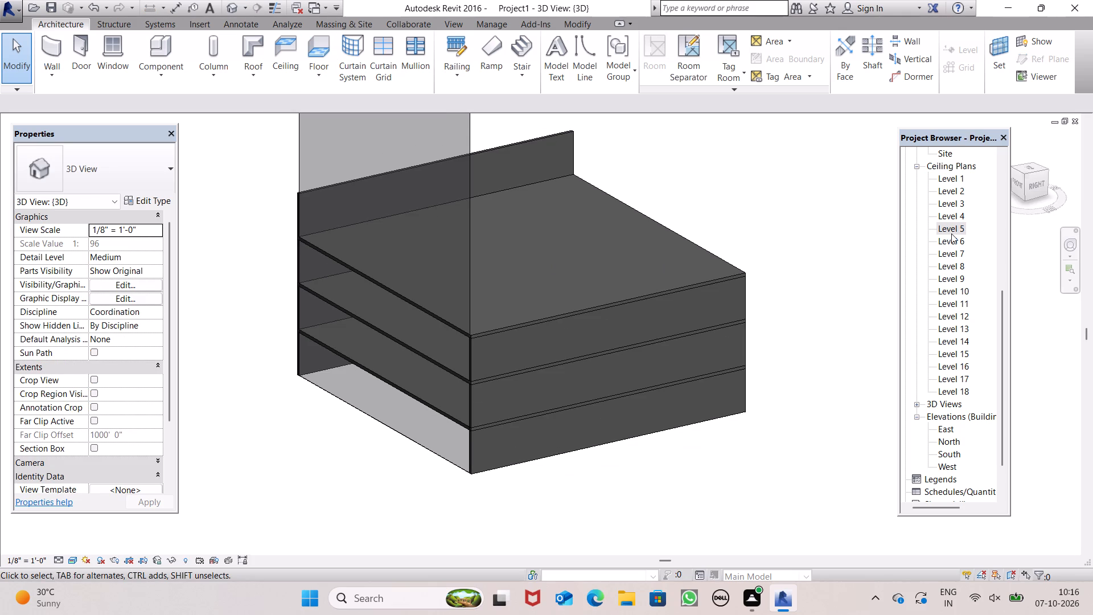
# In the Level 5 ceiling plan, draw a 10' high Generic - 8" wall with base constraint Level 7 from the northwest to the northeast corner.
pyautogui.doubleClick(948, 230)
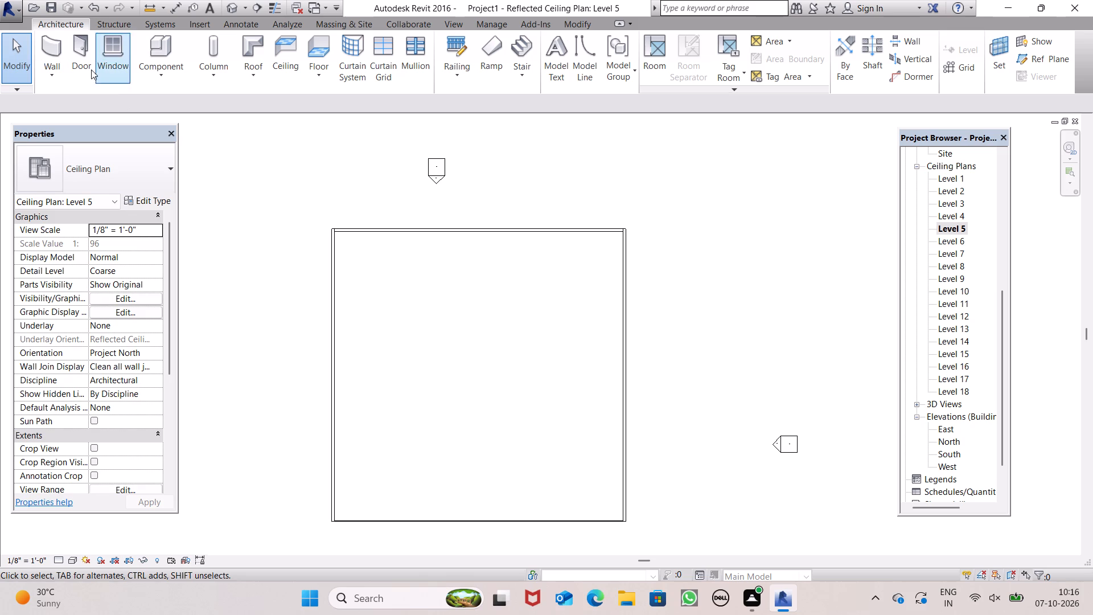
pyautogui.click(42, 47)
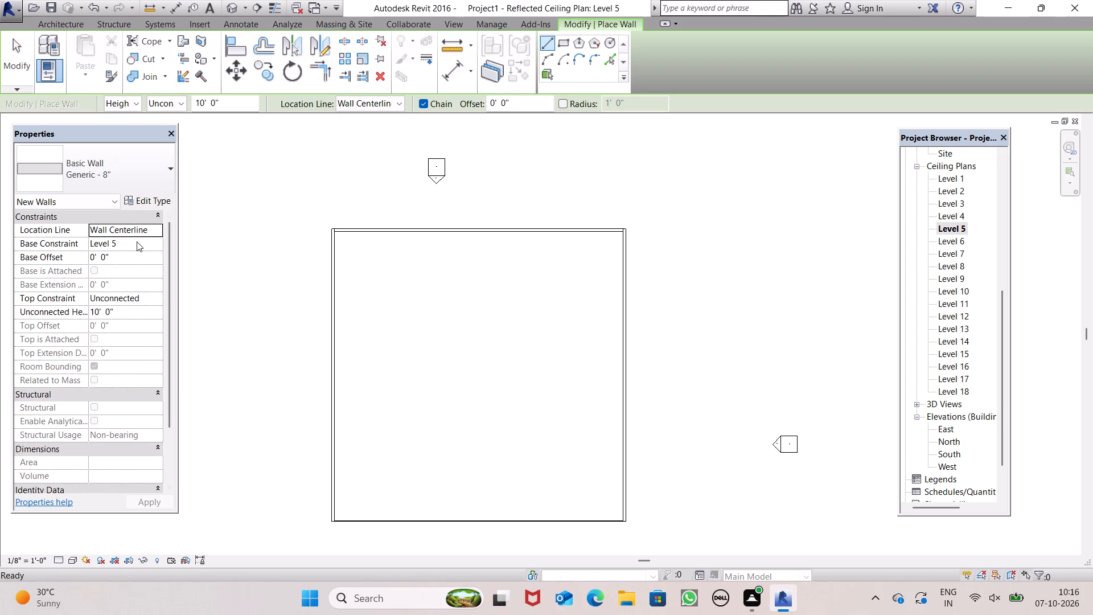
pyautogui.click(147, 242)
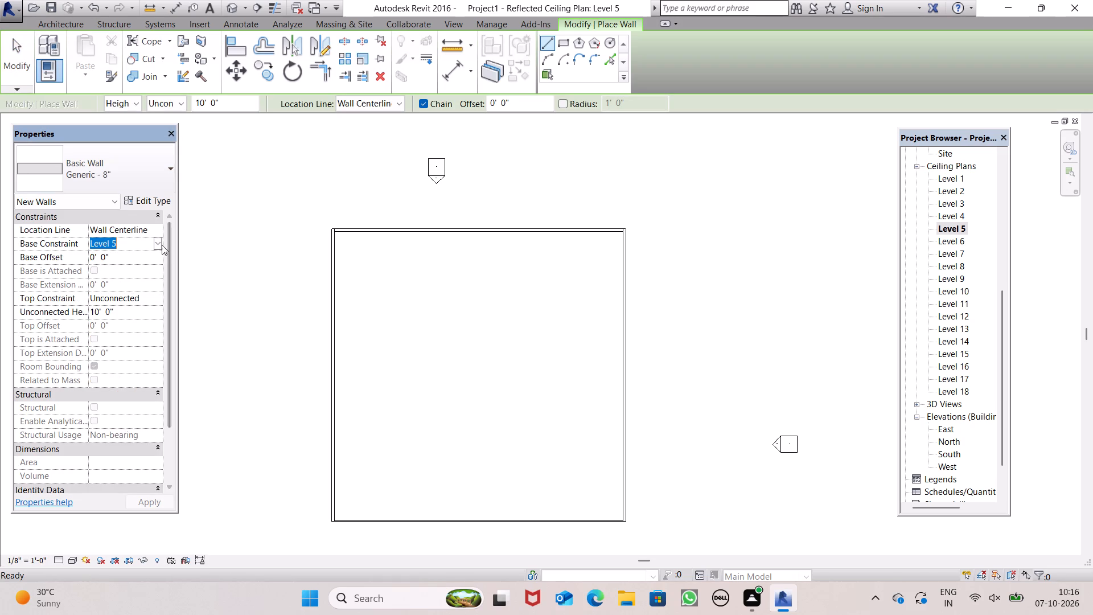
pyautogui.click(158, 244)
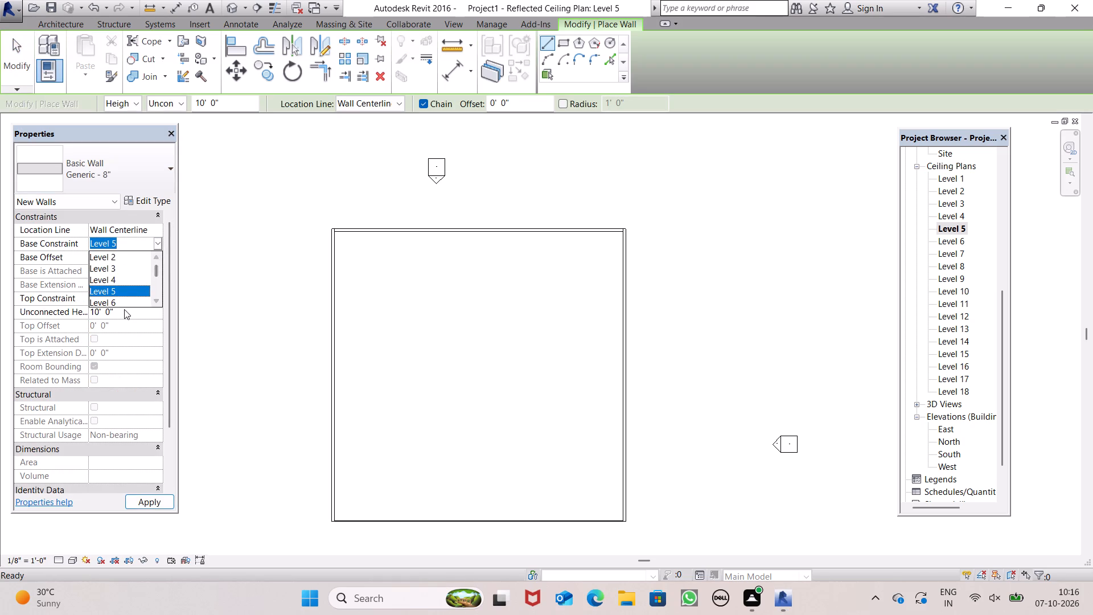
pyautogui.scroll(-1, 120, 292)
pyautogui.click(120, 280)
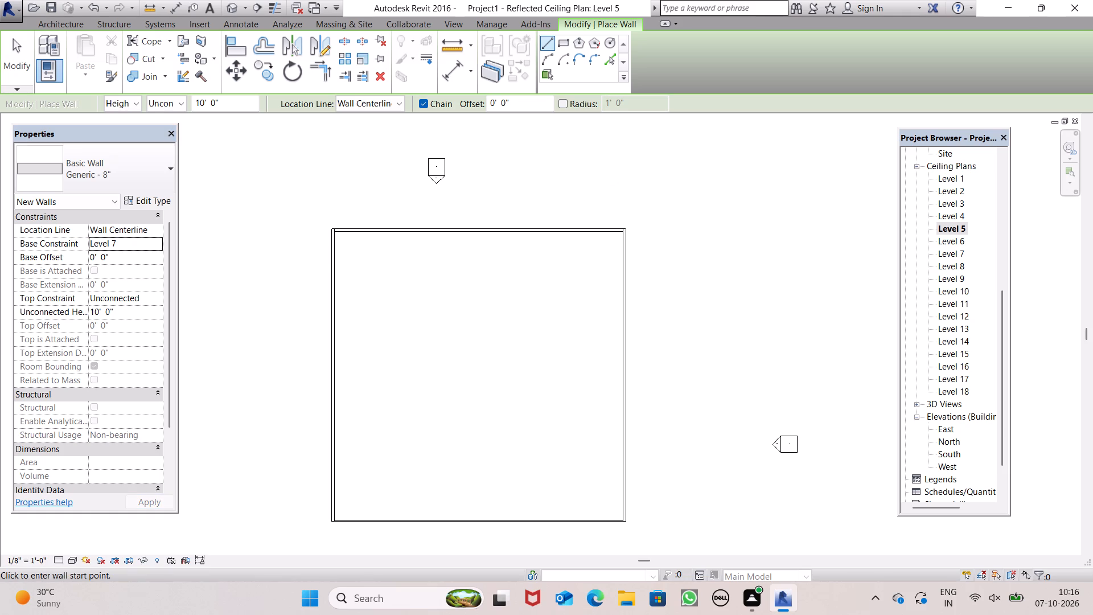
pyautogui.scroll(6, 540, 296)
pyautogui.scroll(-6, 225, 134)
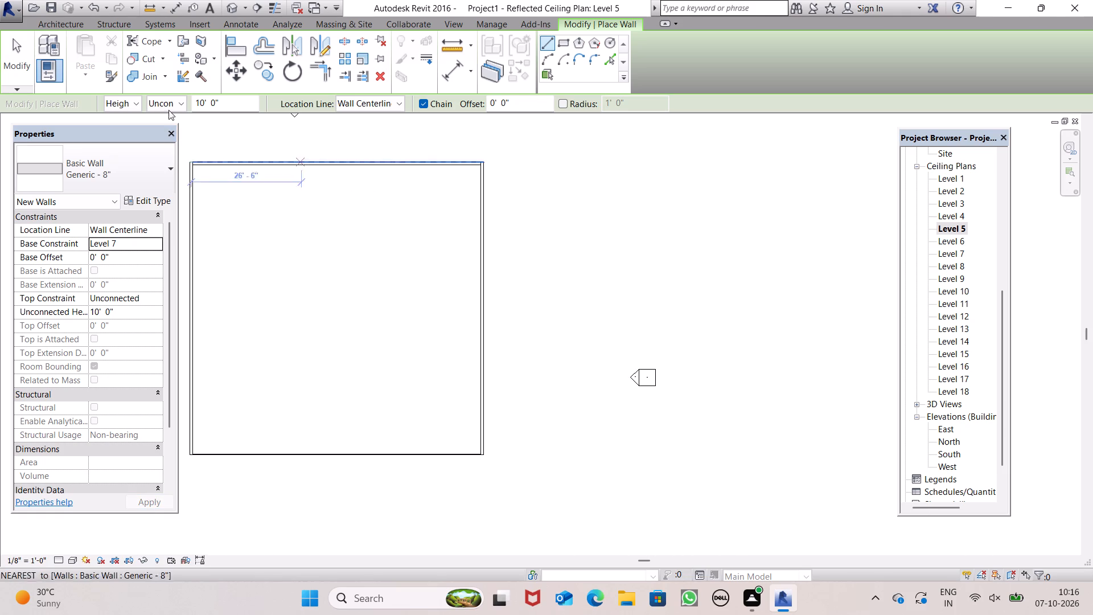
pyautogui.scroll(7, 198, 159)
pyautogui.scroll(-4, 243, 187)
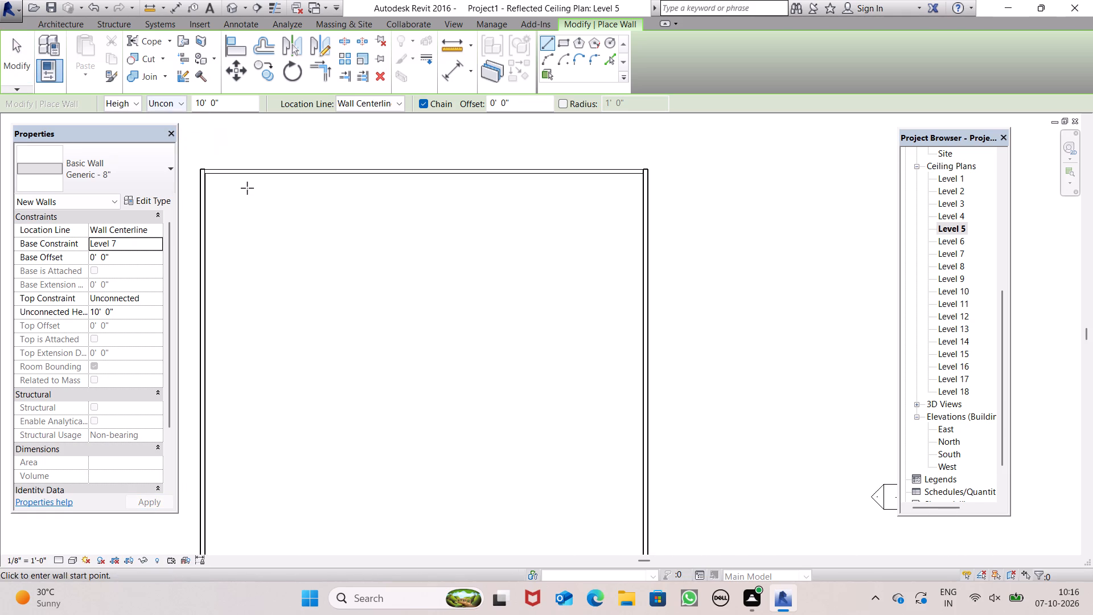
pyautogui.scroll(6, 188, 158)
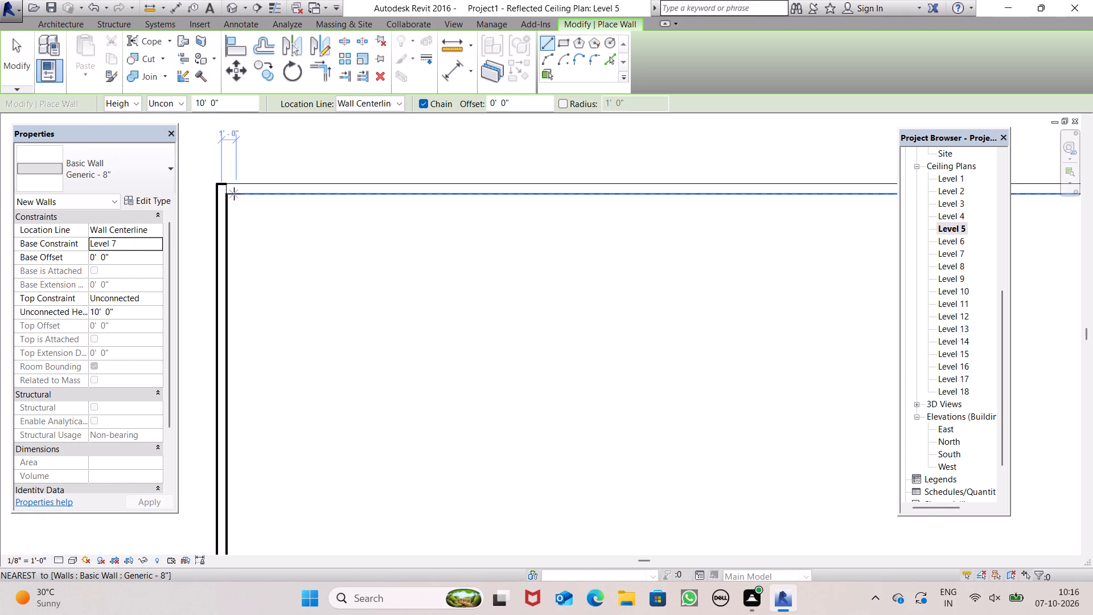
pyautogui.scroll(5, 233, 186)
pyautogui.click(223, 192)
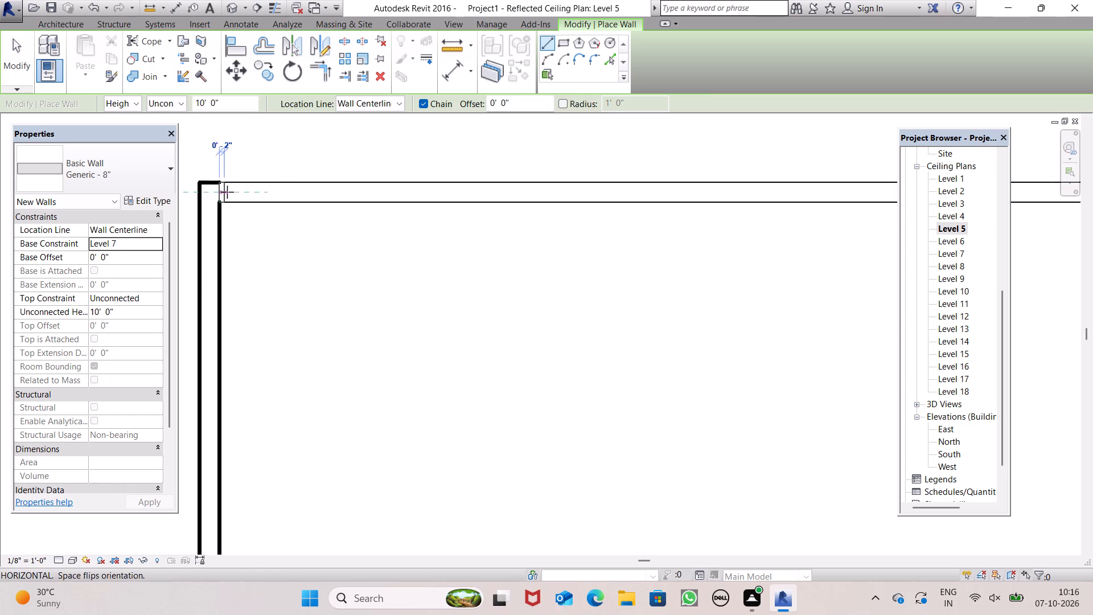
pyautogui.scroll(-13, 281, 184)
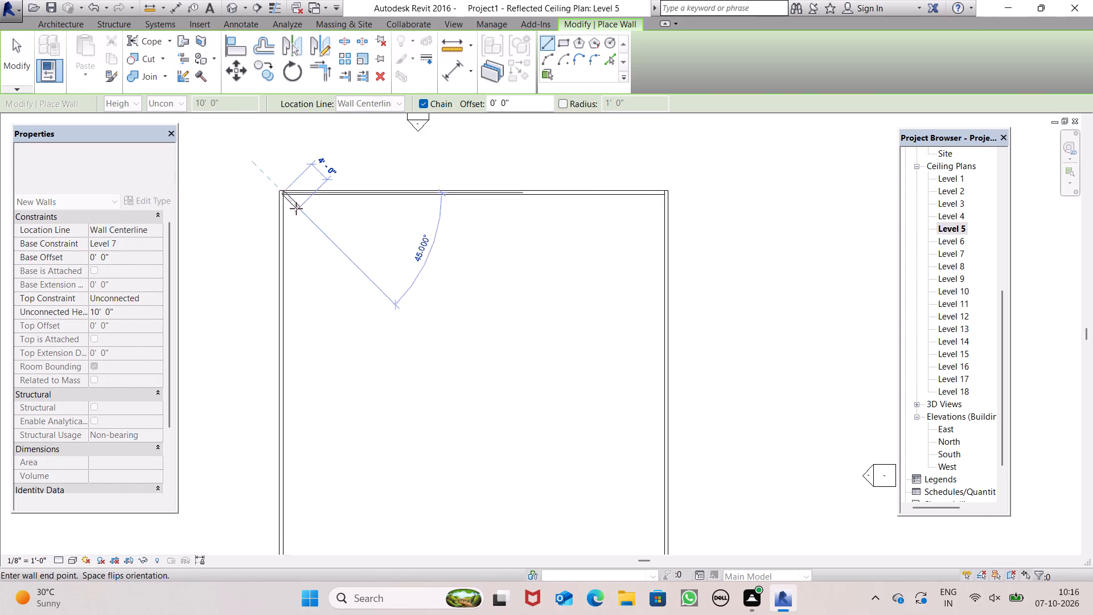
pyautogui.scroll(-1, 296, 208)
pyautogui.scroll(10, 558, 203)
pyautogui.scroll(-1, 590, 196)
pyautogui.scroll(5, 590, 196)
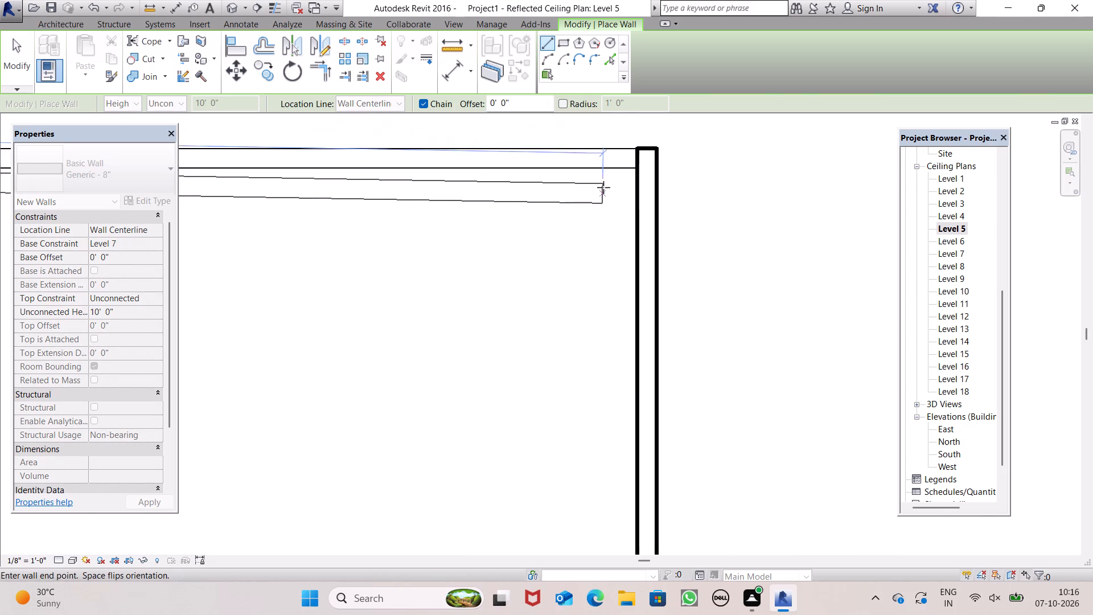
pyautogui.click(639, 165)
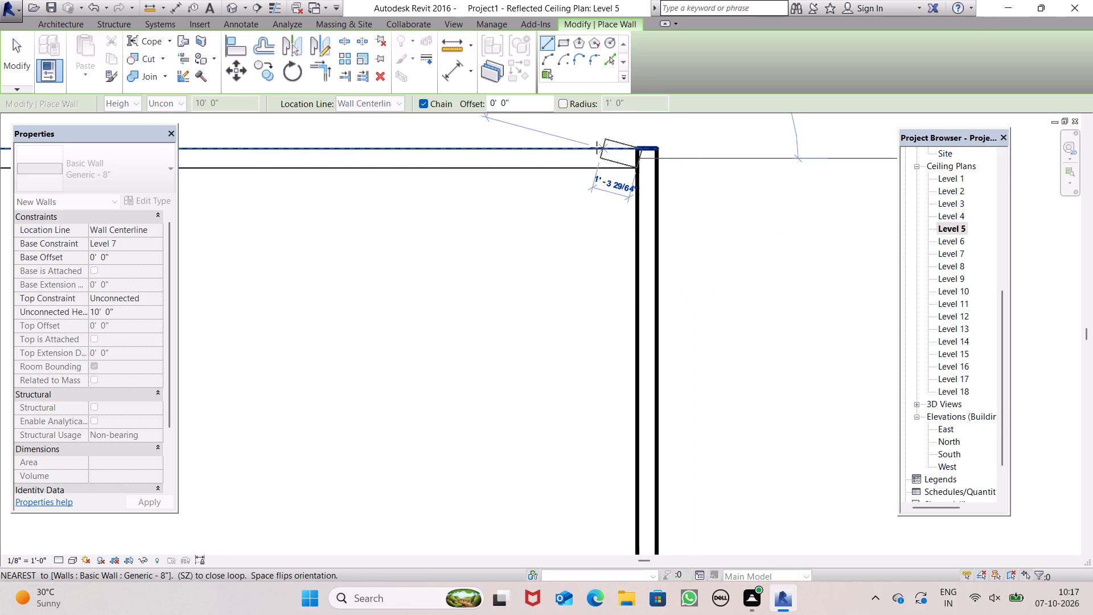
pyautogui.press('Escape')
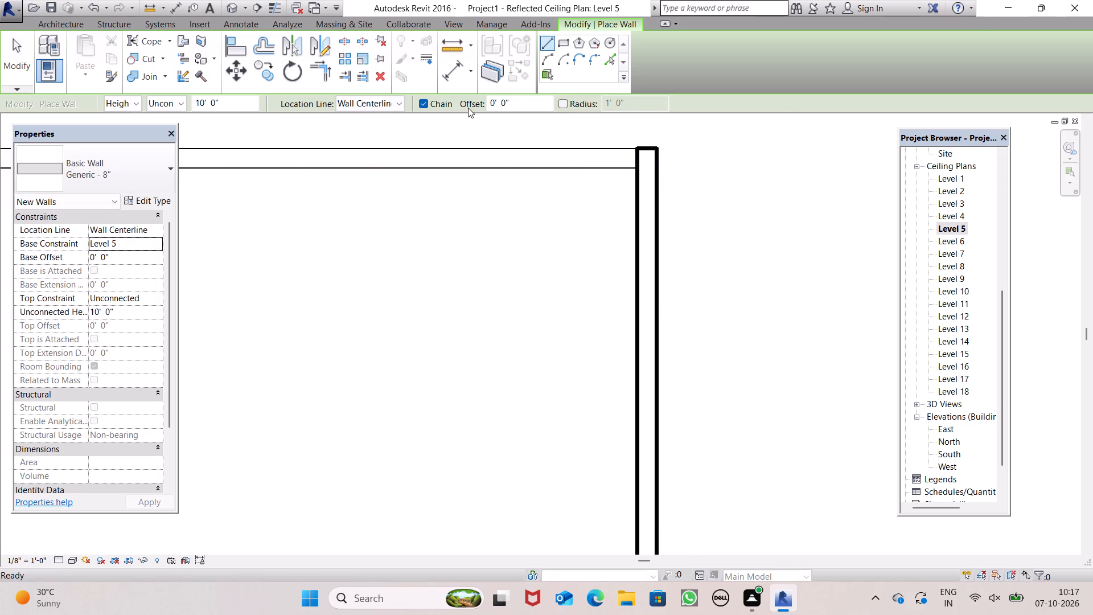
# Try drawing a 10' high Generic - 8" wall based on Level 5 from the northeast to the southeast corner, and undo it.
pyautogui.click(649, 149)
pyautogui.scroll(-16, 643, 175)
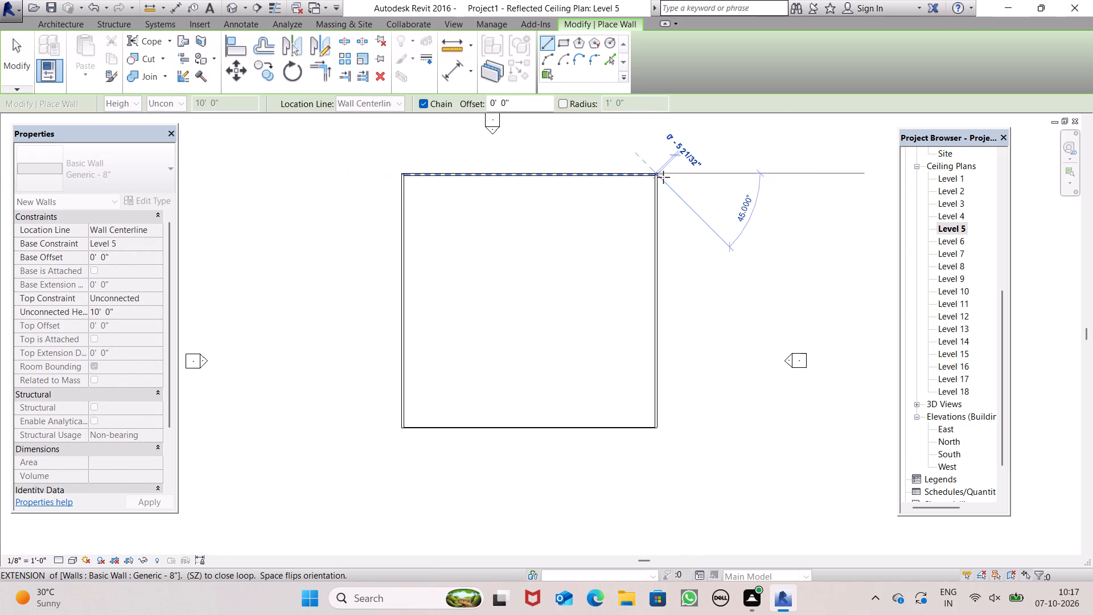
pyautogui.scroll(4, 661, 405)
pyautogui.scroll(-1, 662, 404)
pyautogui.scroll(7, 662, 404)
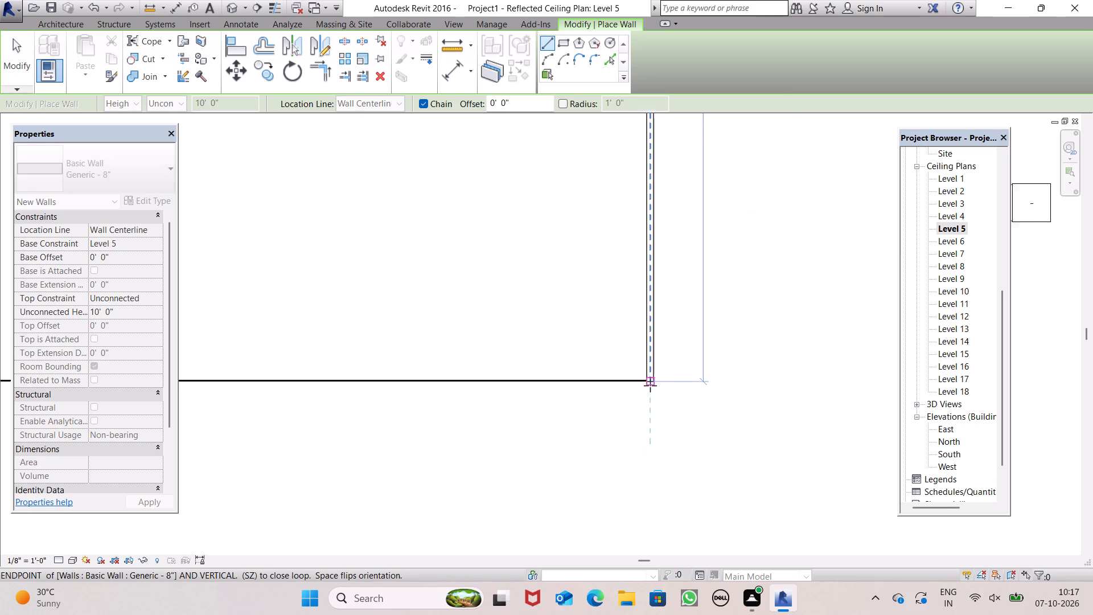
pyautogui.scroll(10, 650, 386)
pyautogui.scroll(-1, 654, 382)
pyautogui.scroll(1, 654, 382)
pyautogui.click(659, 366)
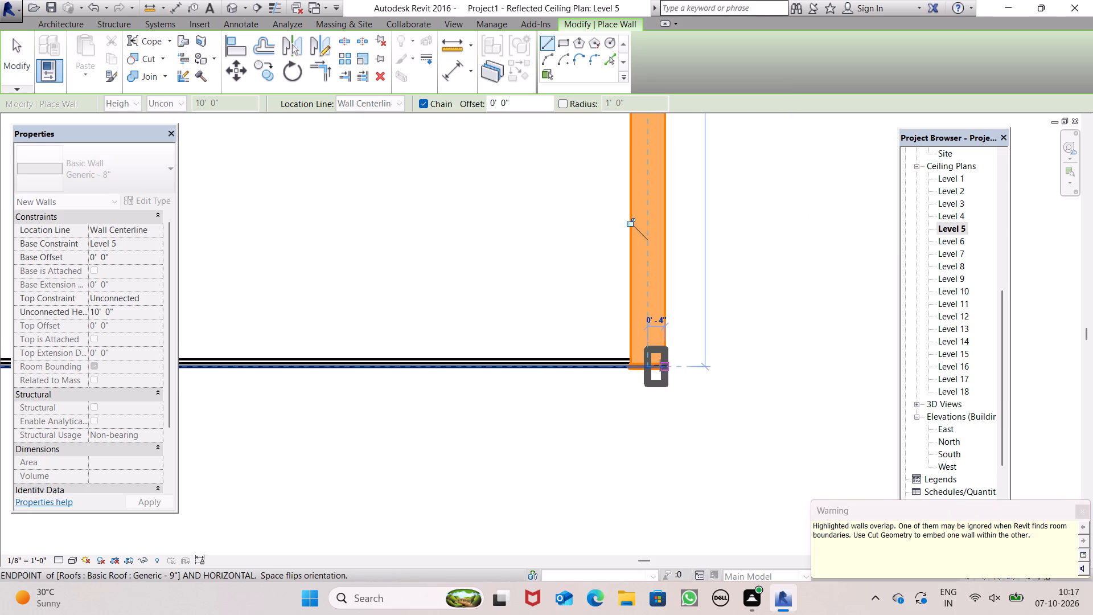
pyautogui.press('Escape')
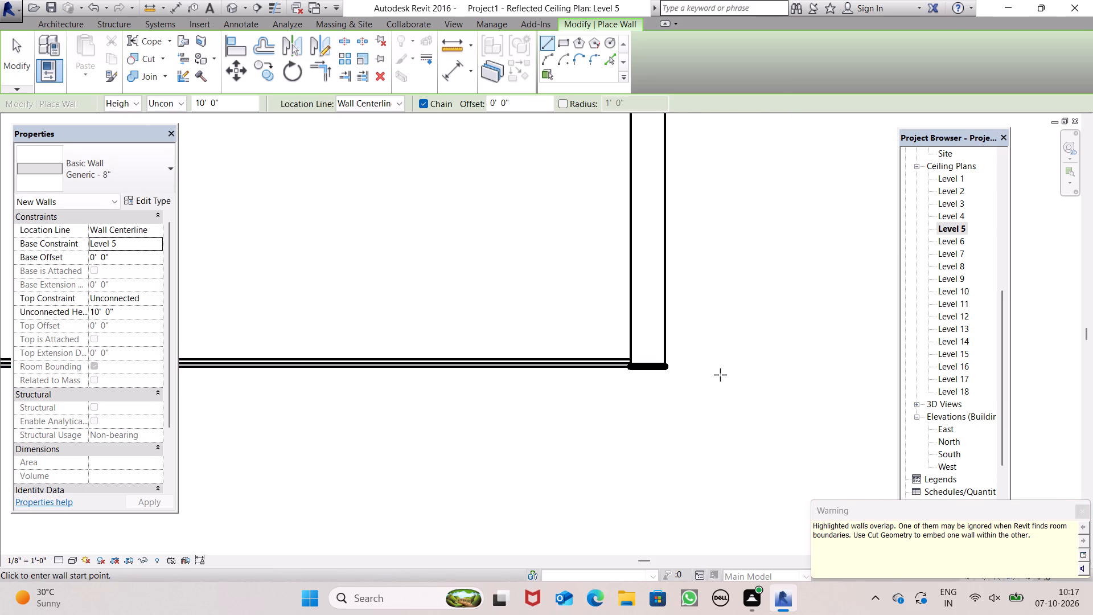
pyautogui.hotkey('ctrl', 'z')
# Show the building in 3D to check the north wall above the Level 6 slab.
pyautogui.scroll(-12, 726, 404)
pyautogui.scroll(1, 697, 440)
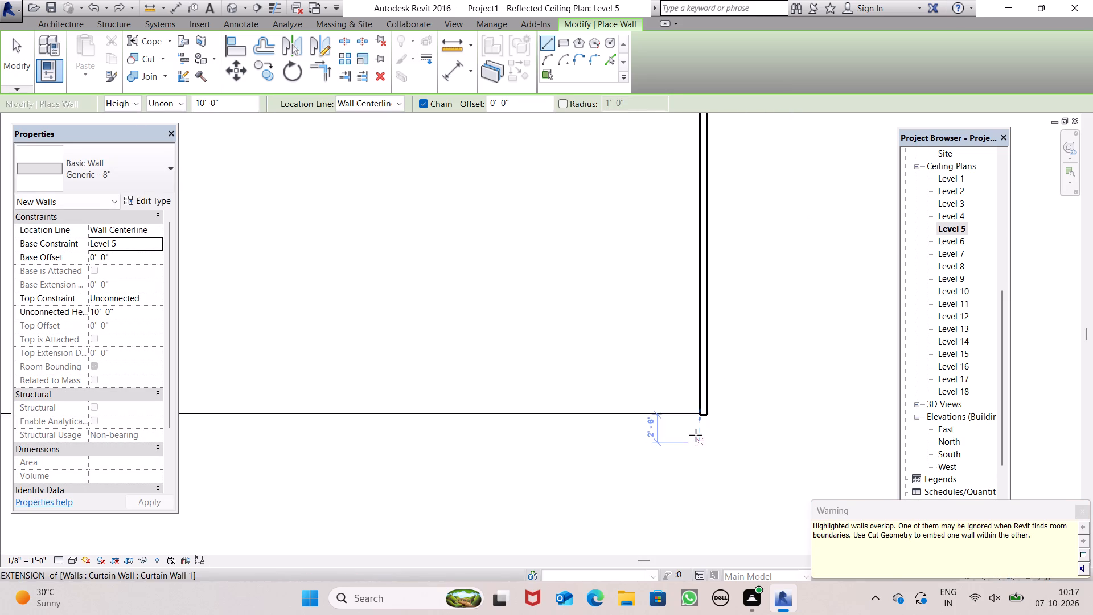
pyautogui.click(235, 15)
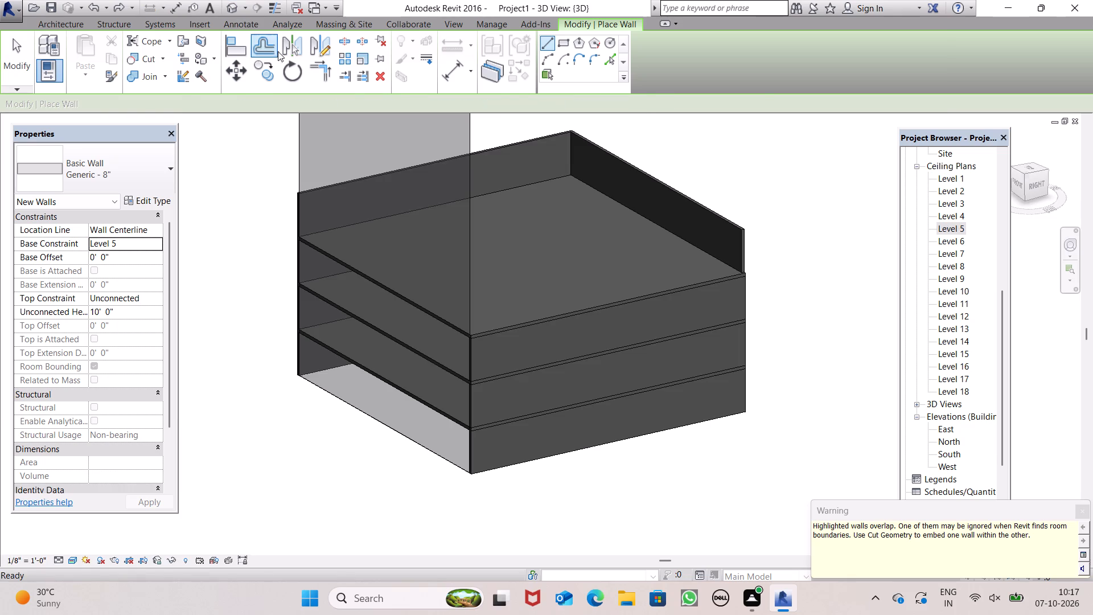
# In the Level 5 ceiling plan, draw a 10' high Generic - 8" wall based on Level 5 from the southeast to the northeast corner.
pyautogui.doubleClick(951, 231)
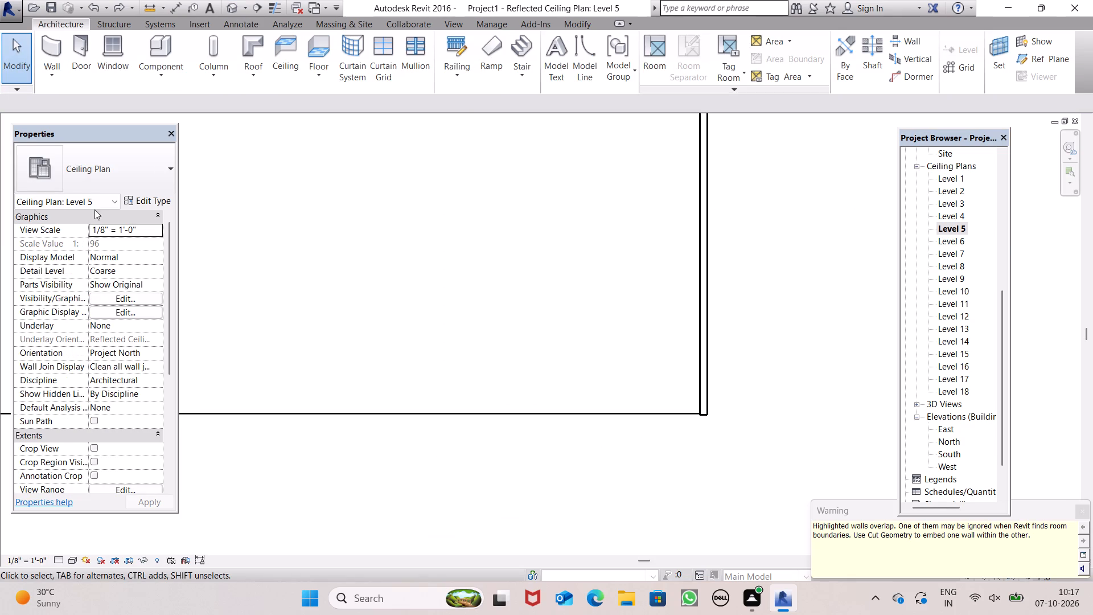
pyautogui.click(51, 54)
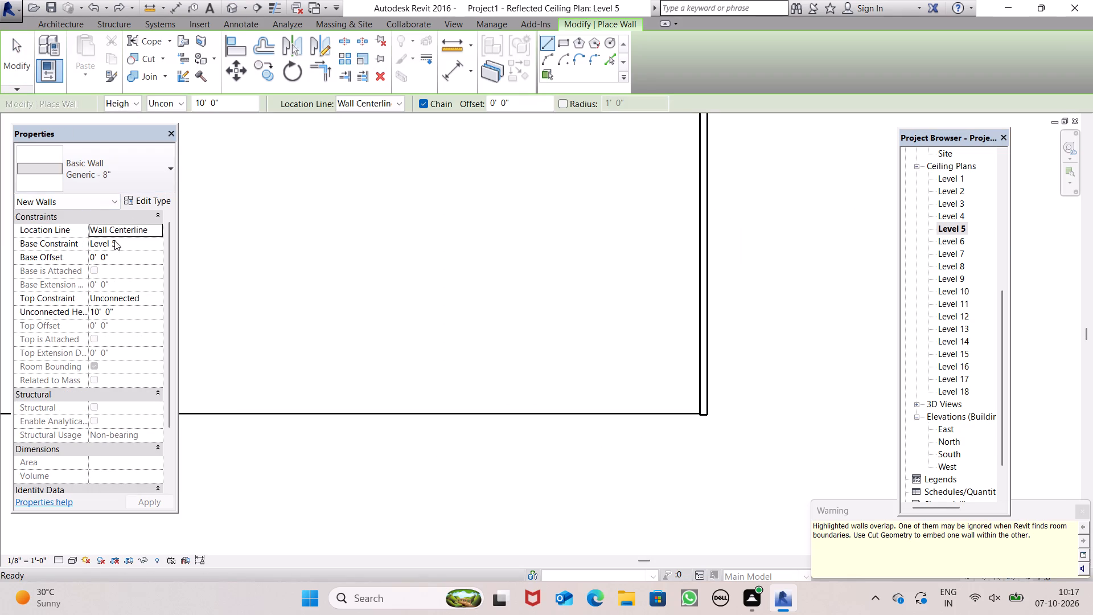
pyautogui.click(106, 247)
pyautogui.click(155, 243)
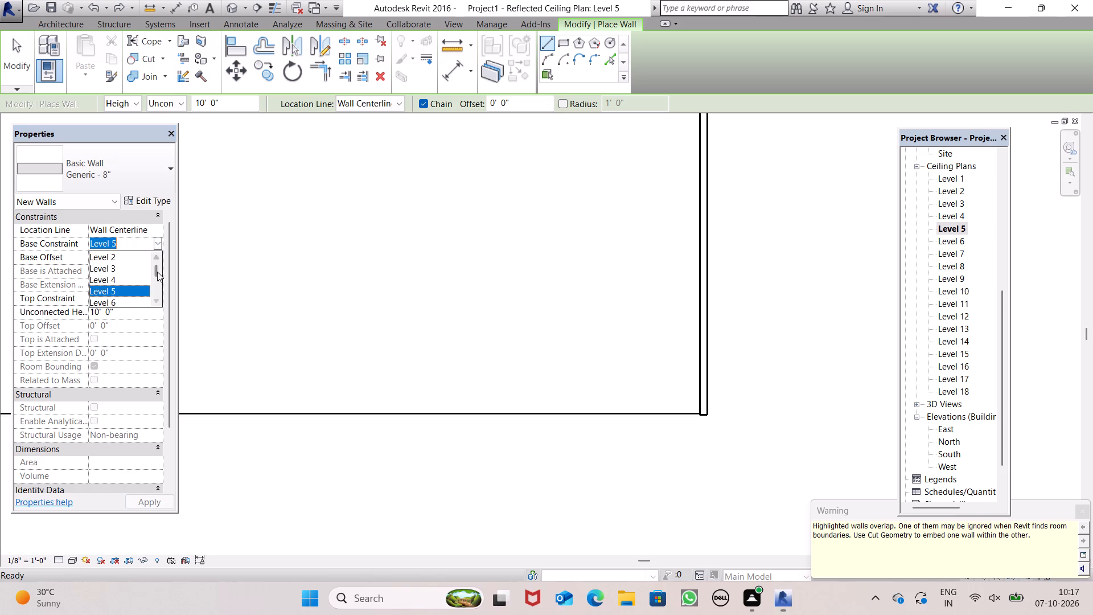
pyautogui.scroll(-3, 140, 296)
pyautogui.scroll(2, 120, 263)
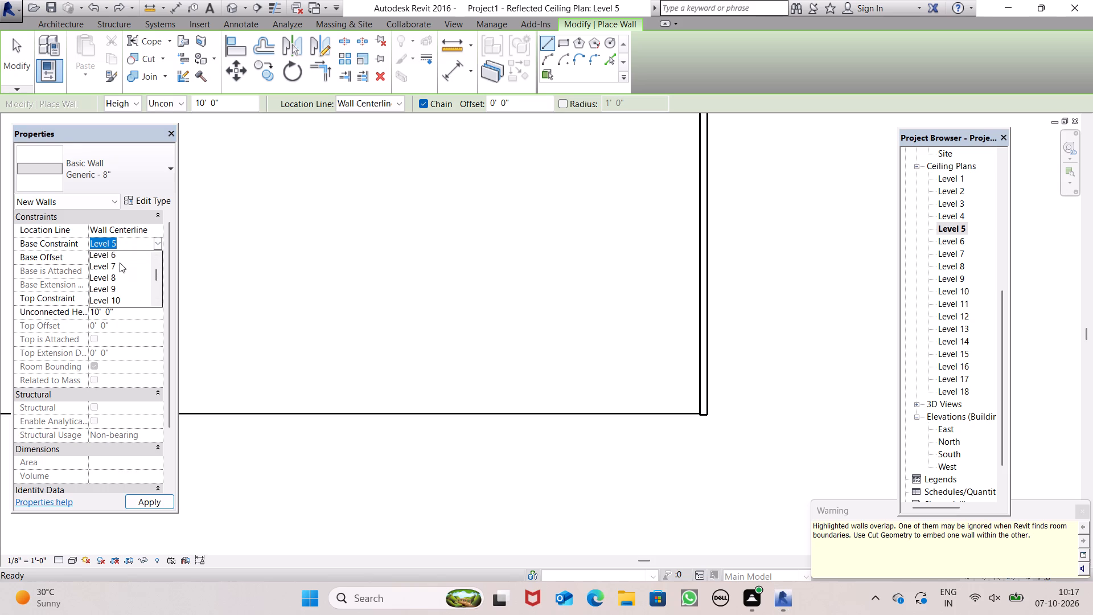
pyautogui.click(120, 278)
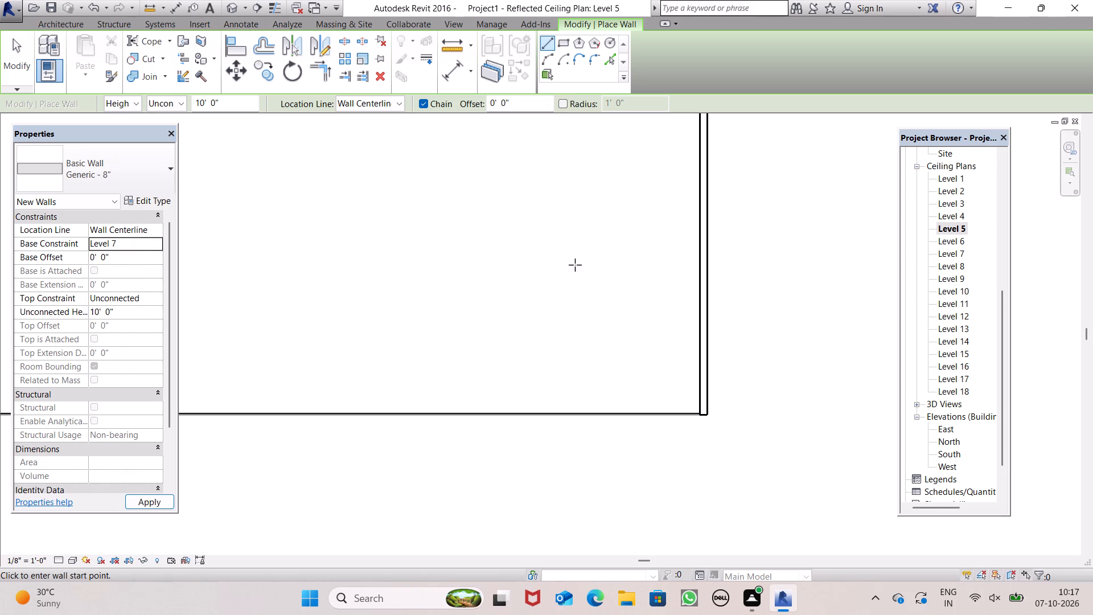
pyautogui.scroll(-3, 575, 265)
pyautogui.scroll(-4, 486, 302)
pyautogui.scroll(-5, 570, 366)
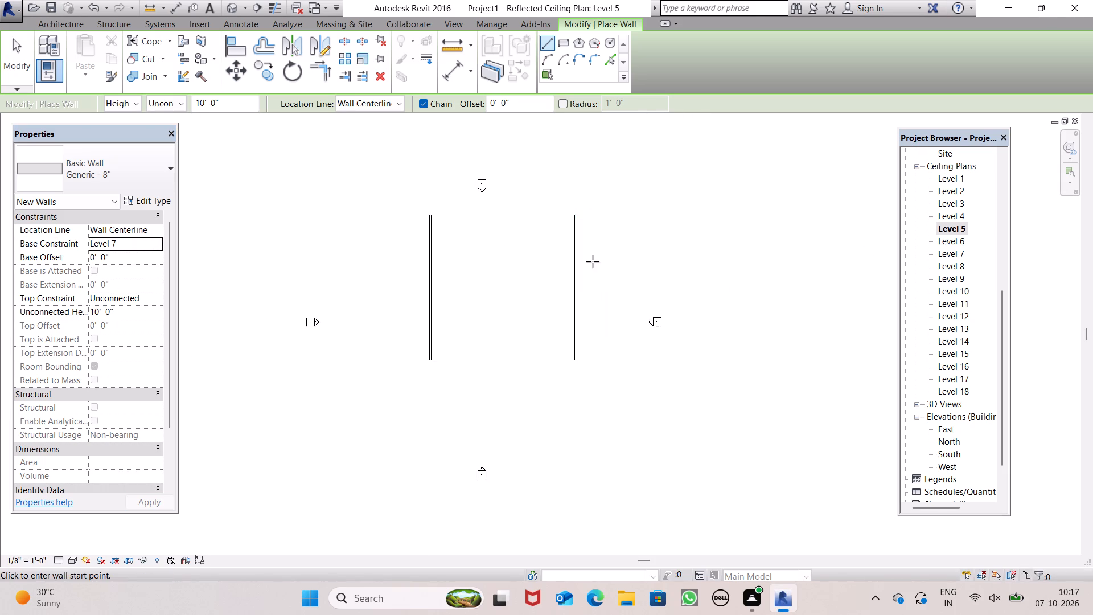
pyautogui.scroll(5, 607, 255)
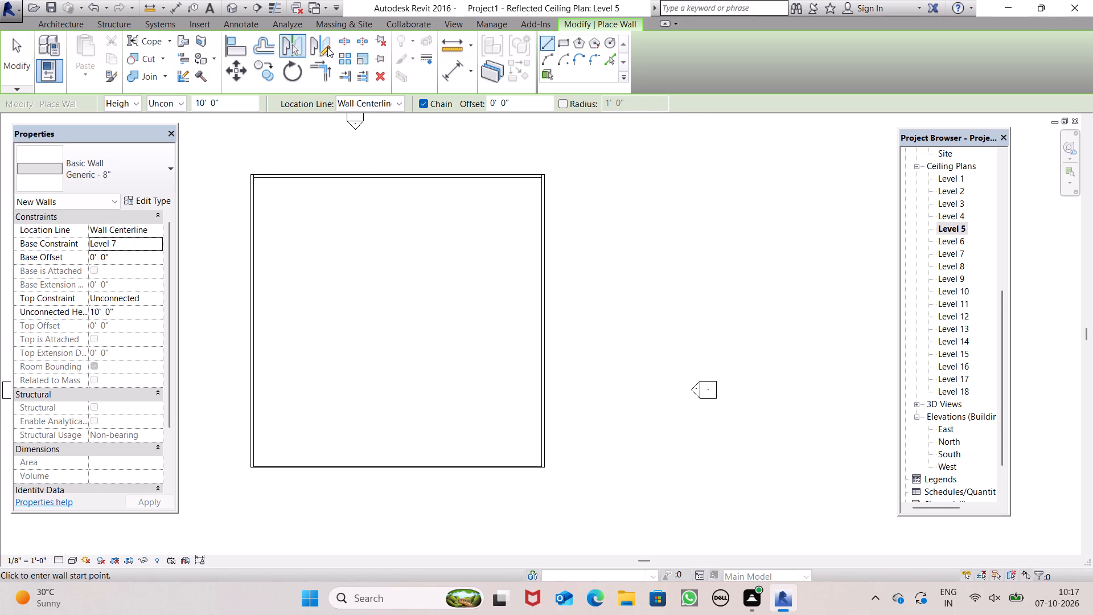
pyautogui.click(551, 48)
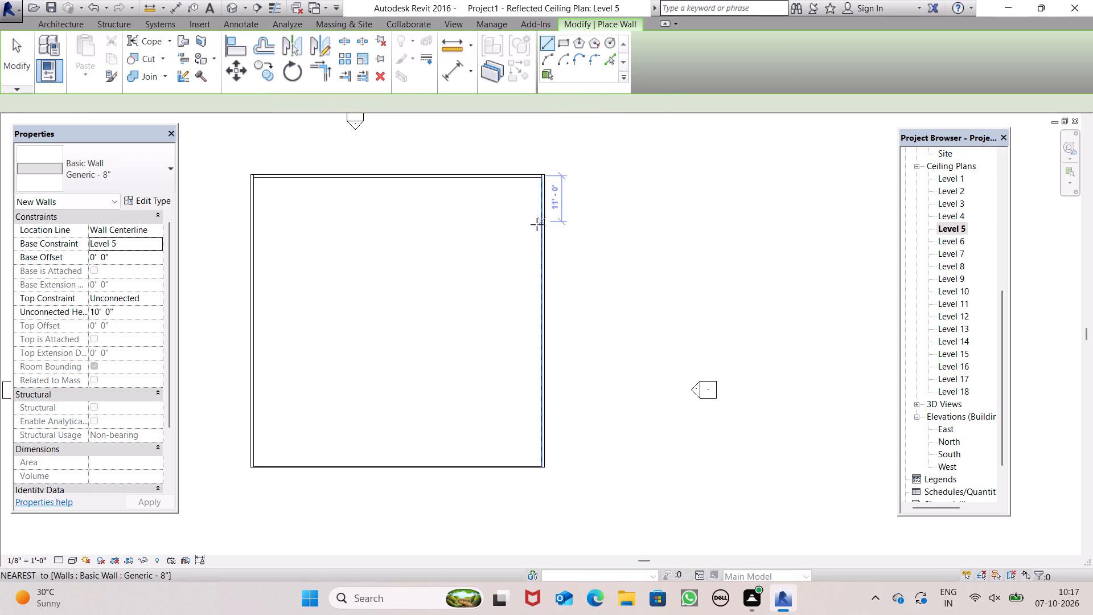
pyautogui.scroll(6, 553, 434)
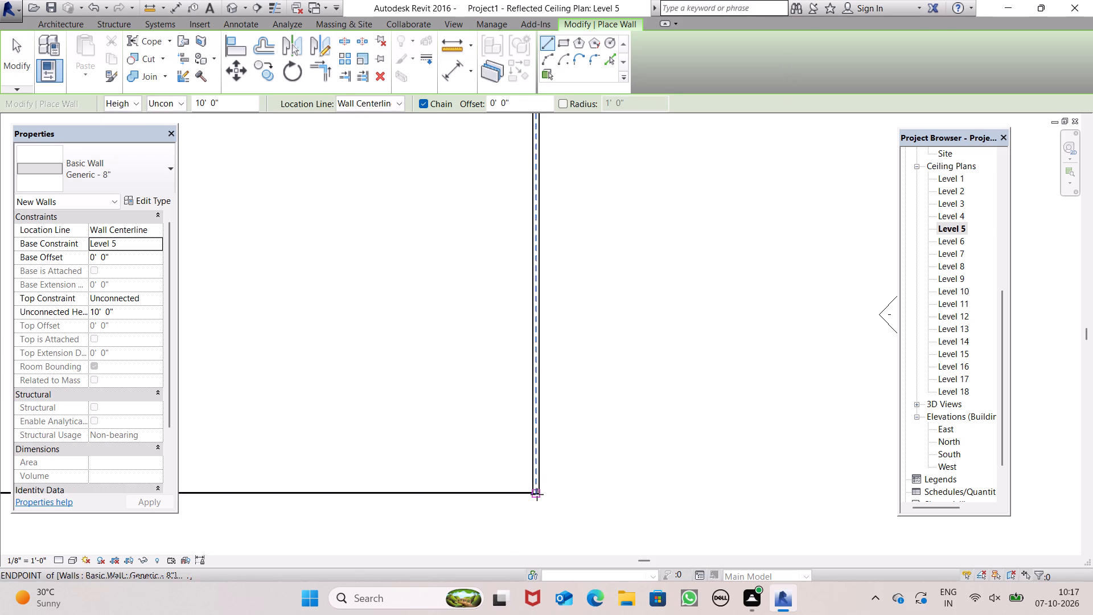
pyautogui.click(537, 494)
pyautogui.scroll(-8, 537, 388)
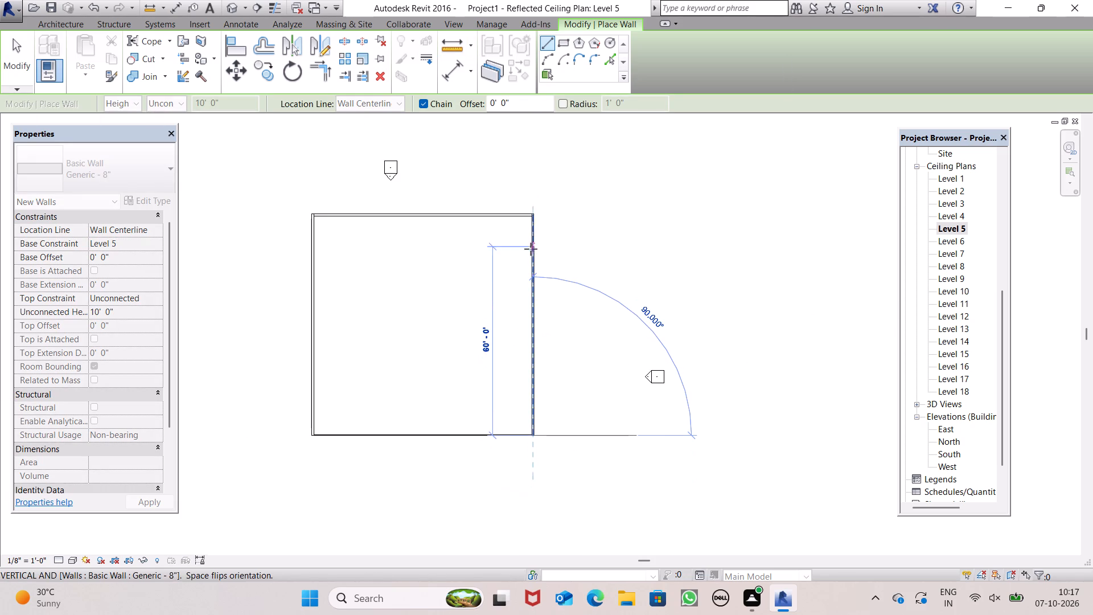
pyautogui.scroll(11, 534, 217)
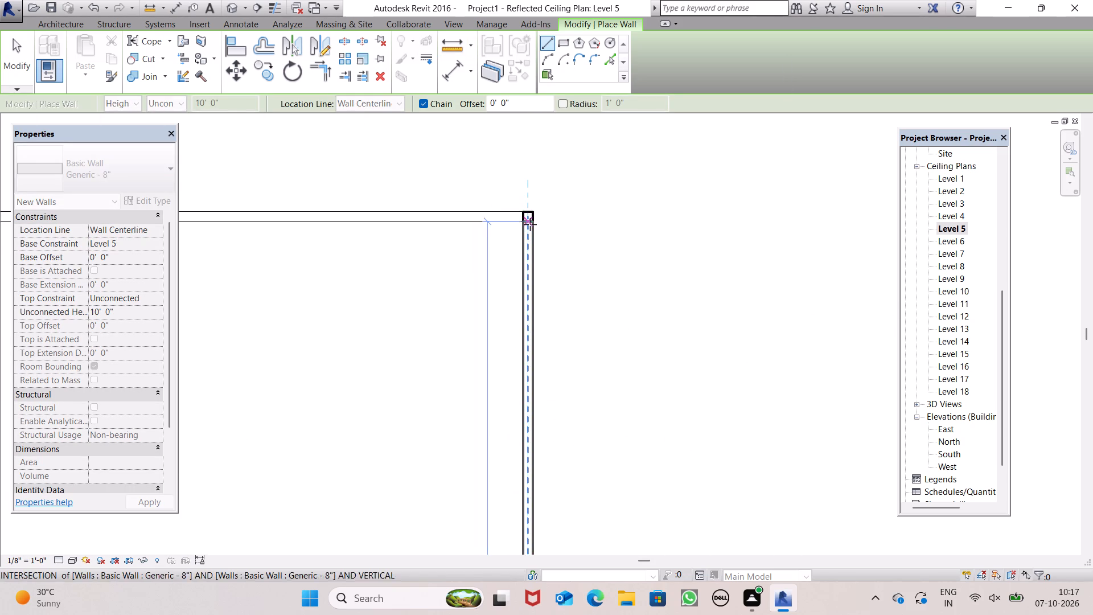
pyautogui.scroll(7, 529, 228)
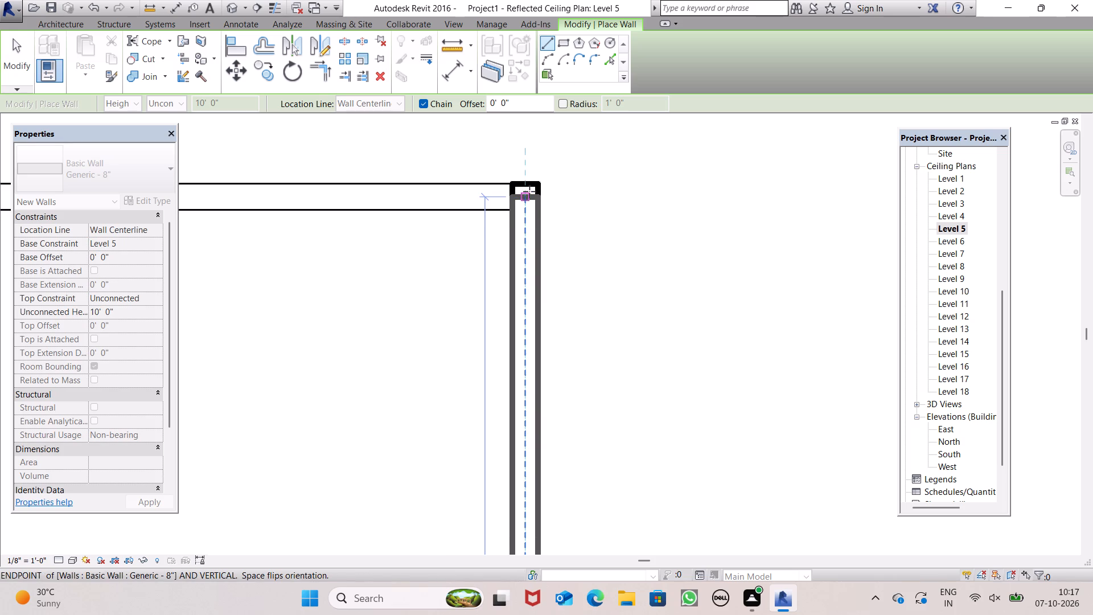
pyautogui.scroll(9, 528, 186)
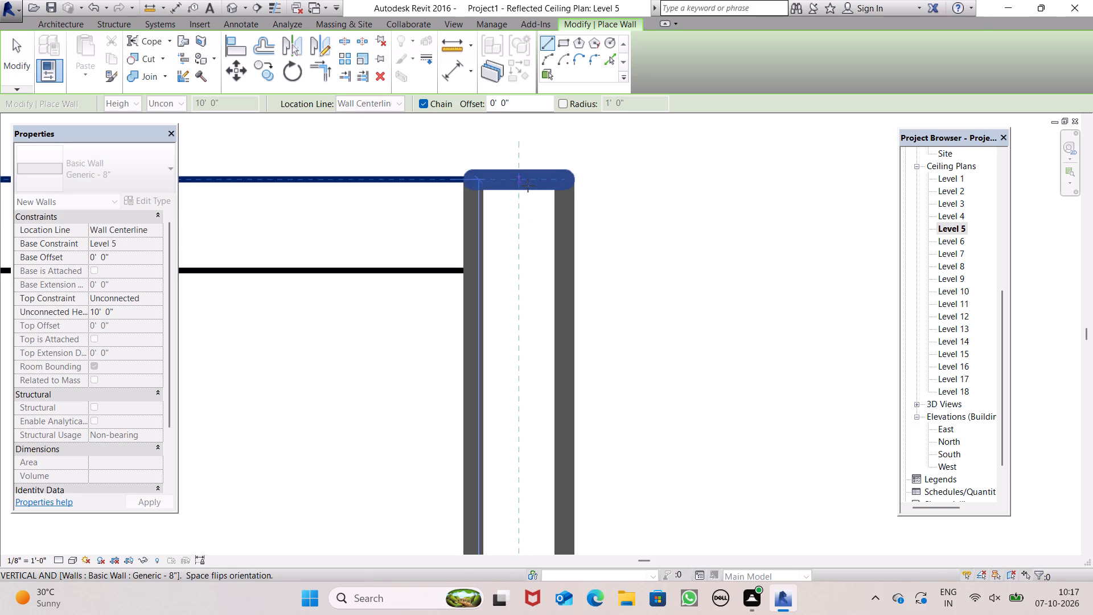
pyautogui.click(531, 183)
pyautogui.scroll(-1, 507, 257)
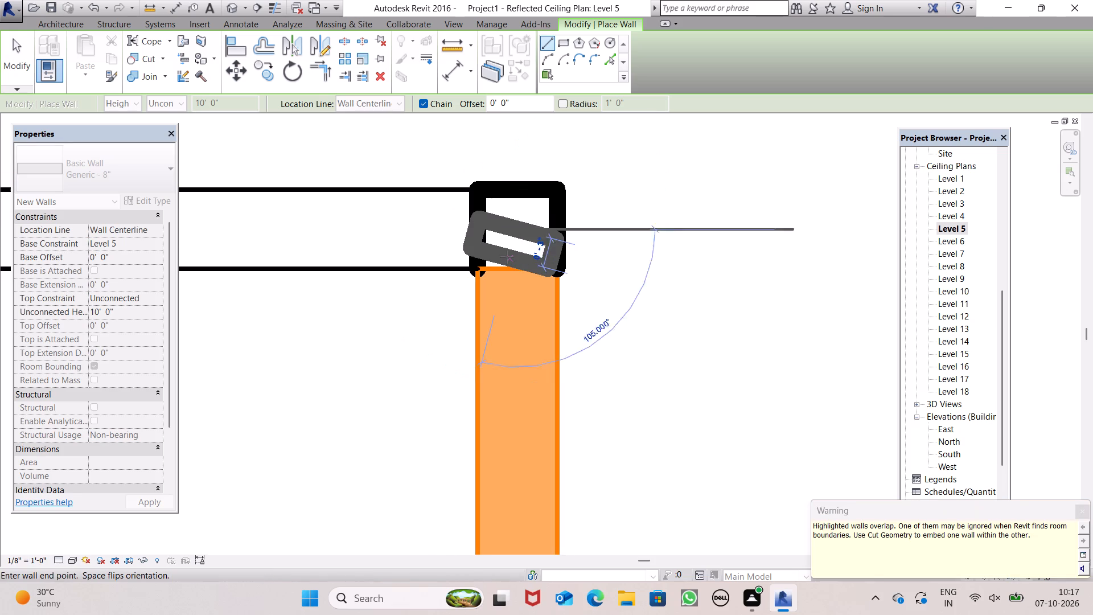
pyautogui.press('Escape')
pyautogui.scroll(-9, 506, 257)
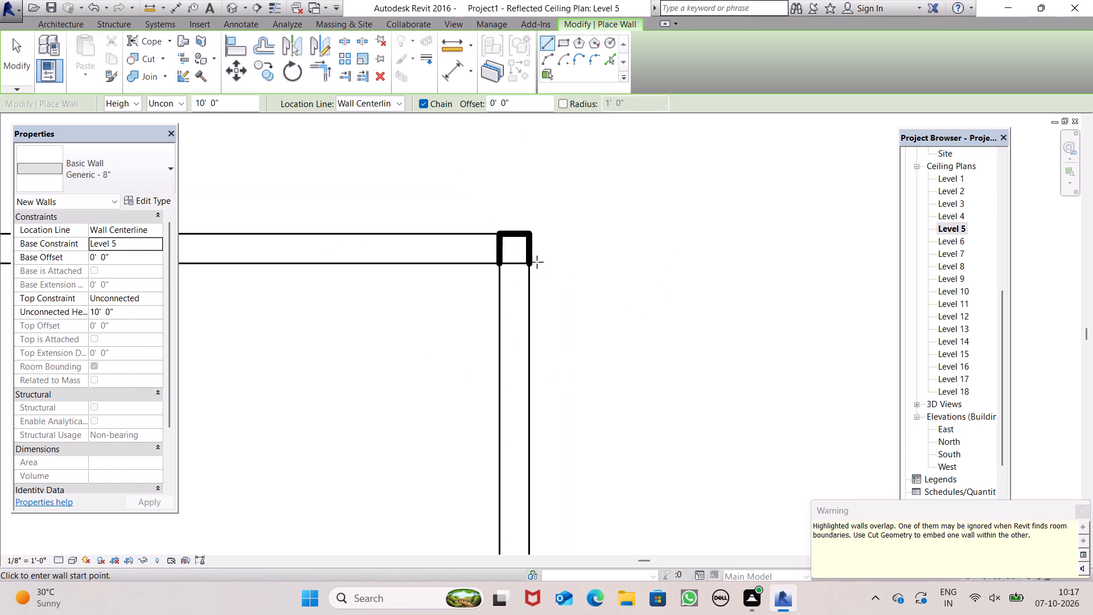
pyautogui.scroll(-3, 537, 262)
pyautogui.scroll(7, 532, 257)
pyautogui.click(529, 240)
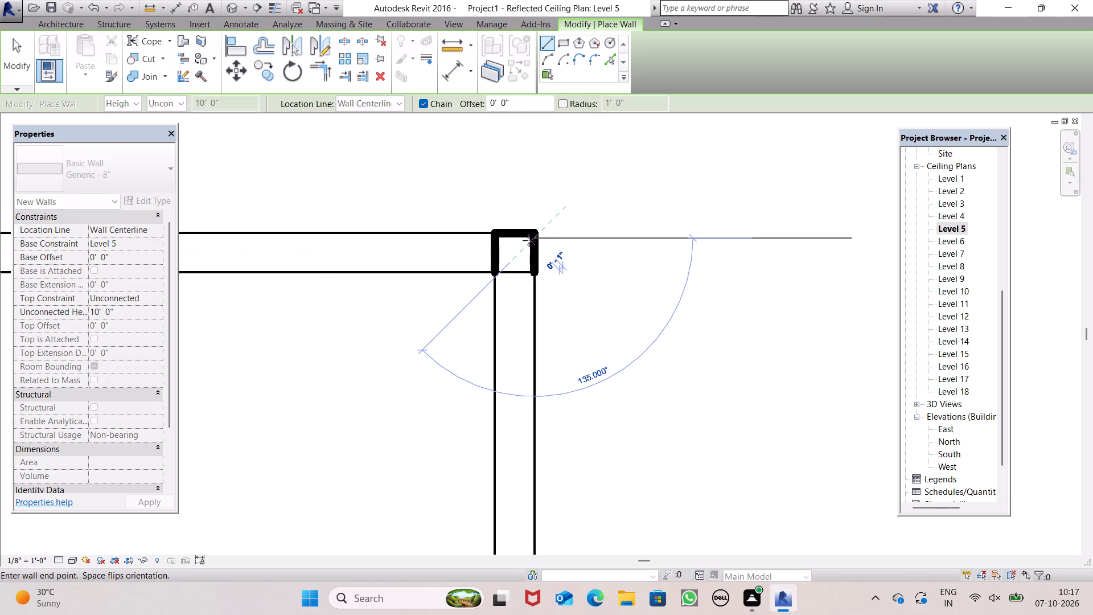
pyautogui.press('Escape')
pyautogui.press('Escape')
# Delete the Level 5-based Generic - 8" wall along the north side and check the building in 3D.
pyautogui.click(508, 233)
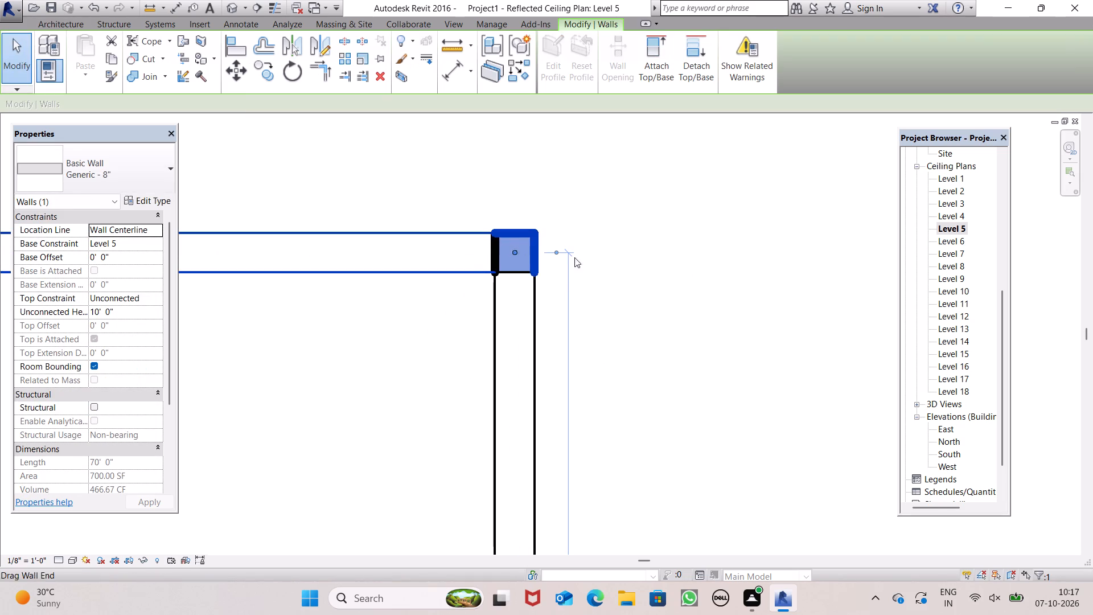
pyautogui.press('Delete')
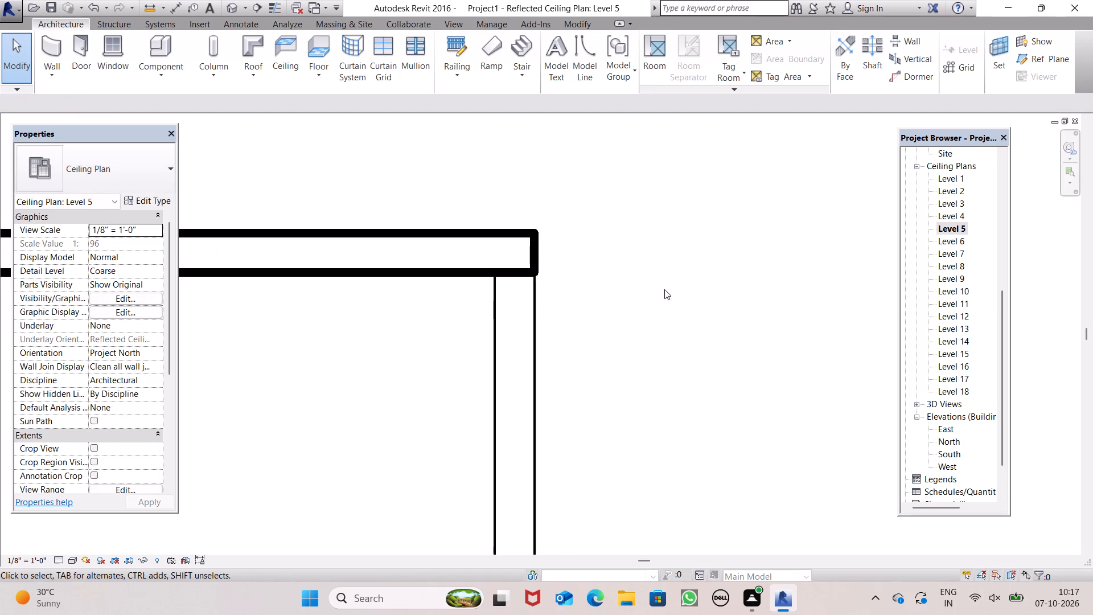
pyautogui.click(676, 288)
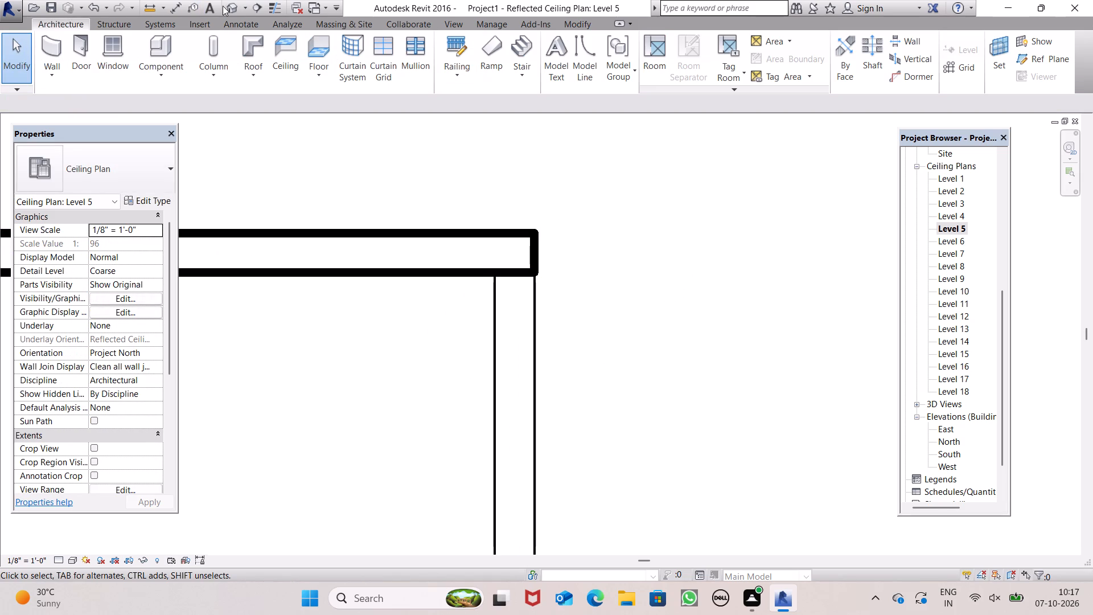
pyautogui.click(225, 7)
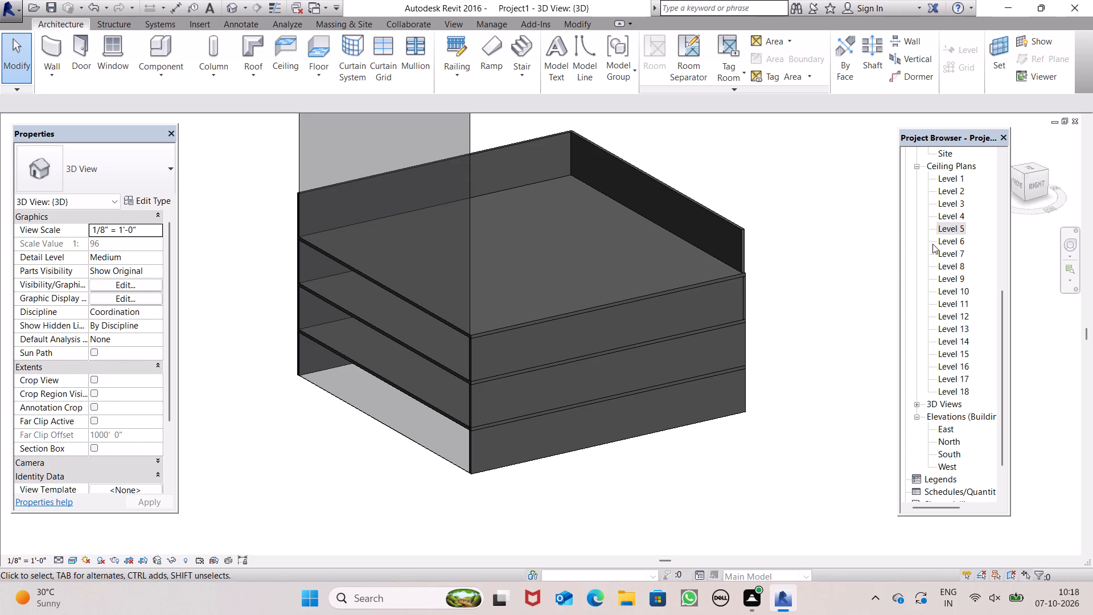
# In the Level 5 ceiling plan, draw a 10' high Generic - 8" wall with base constraint Level 7 from the northeast to the southeast corner.
pyautogui.doubleClick(951, 231)
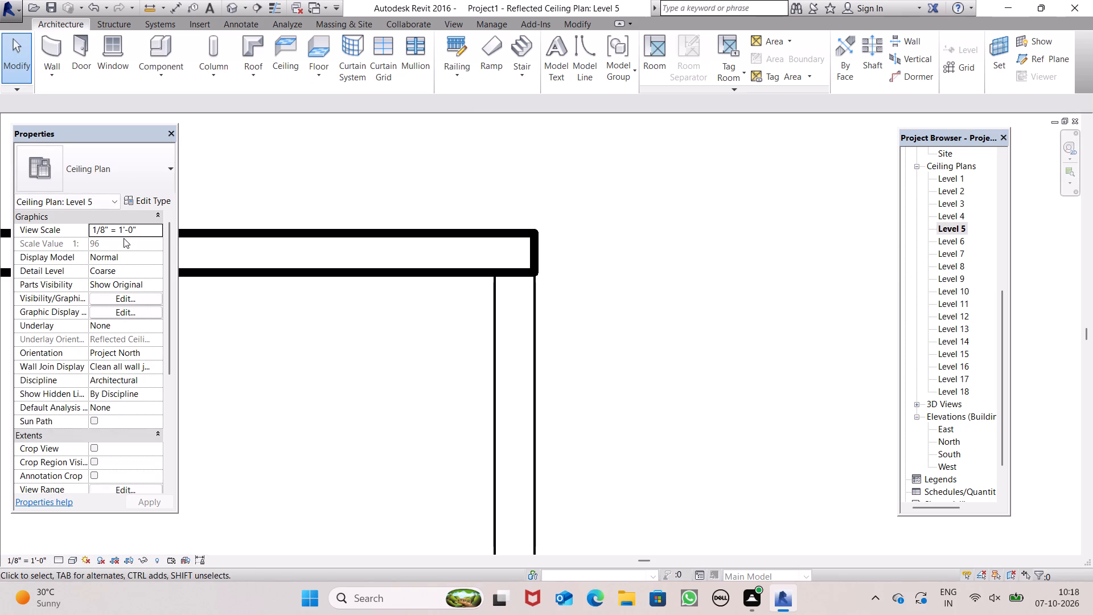
pyautogui.click(53, 55)
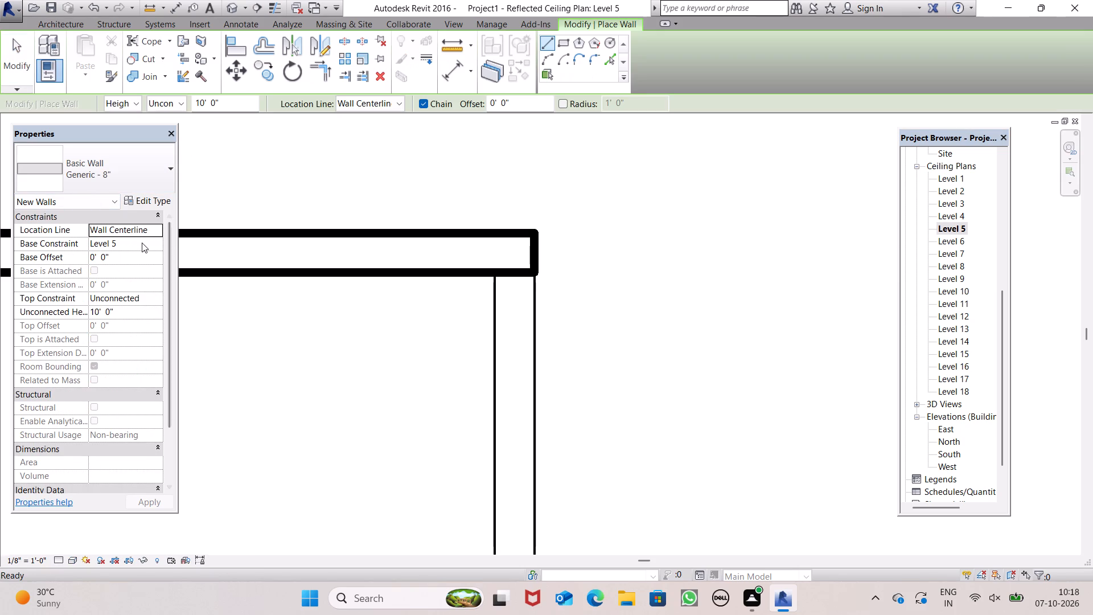
pyautogui.click(142, 243)
pyautogui.click(159, 241)
pyautogui.scroll(-2, 133, 280)
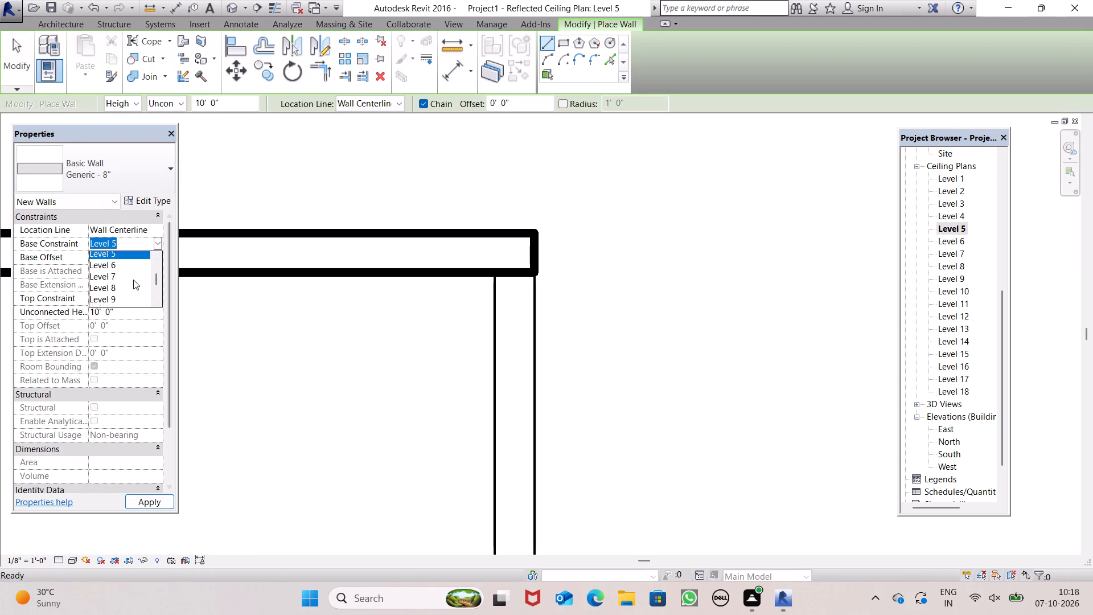
pyautogui.scroll(-1, 110, 262)
pyautogui.scroll(2, 110, 263)
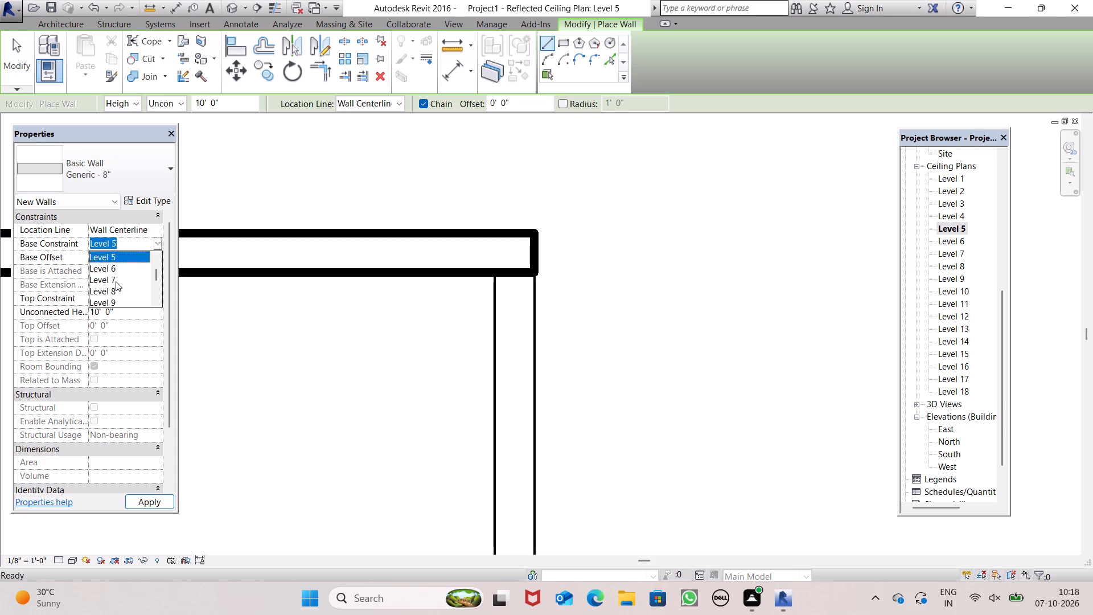
pyautogui.click(116, 281)
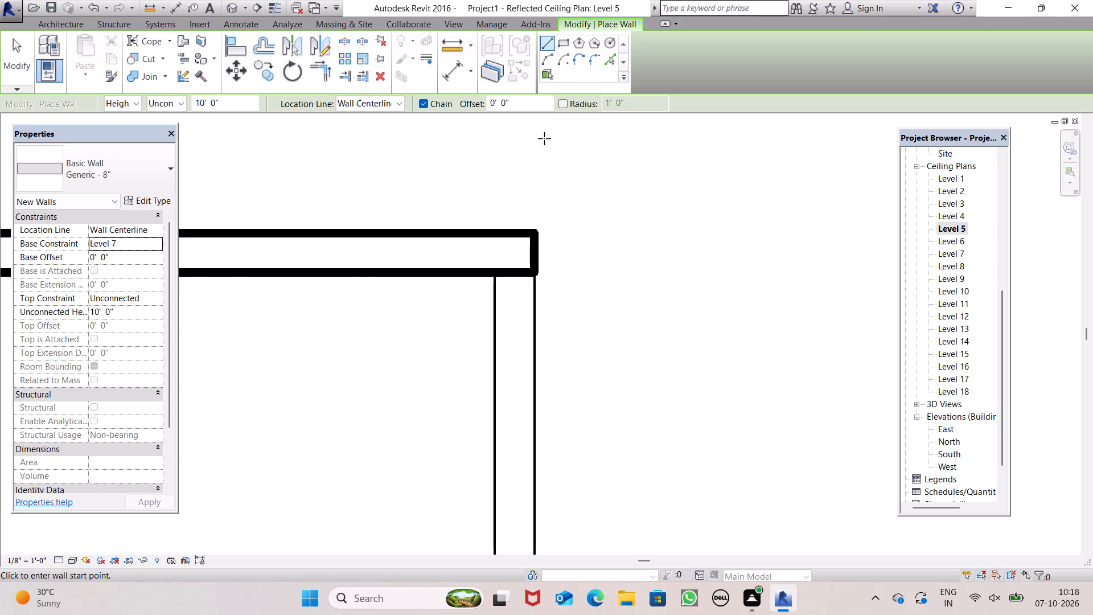
pyautogui.scroll(-7, 543, 140)
pyautogui.scroll(2, 540, 175)
pyautogui.scroll(-1, 528, 211)
pyautogui.scroll(3, 528, 211)
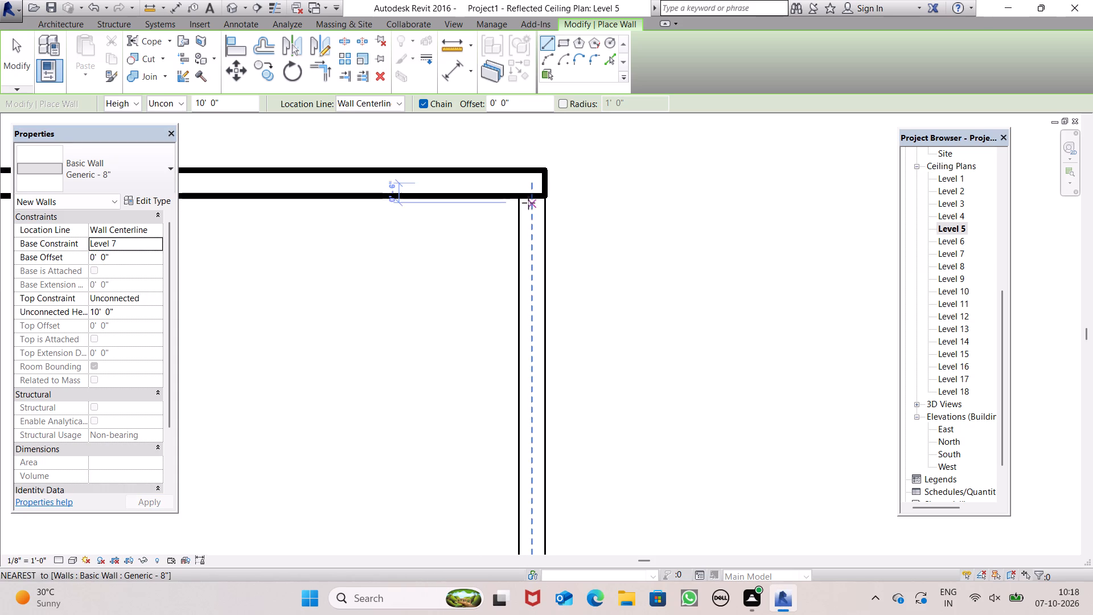
pyautogui.click(531, 200)
pyautogui.scroll(-14, 535, 229)
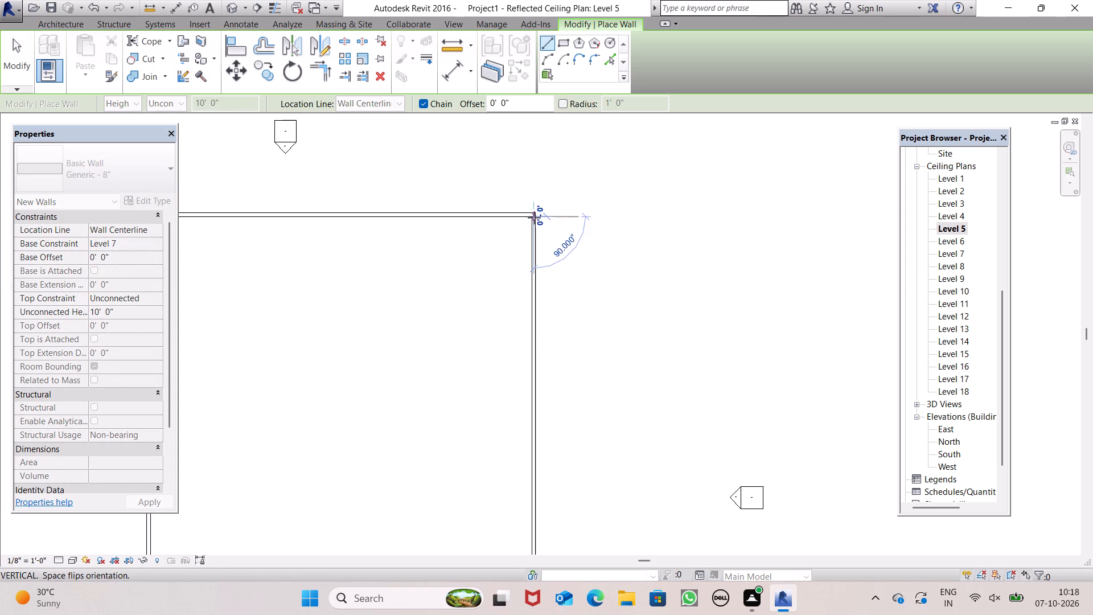
pyautogui.scroll(1, 534, 218)
pyautogui.scroll(-4, 534, 218)
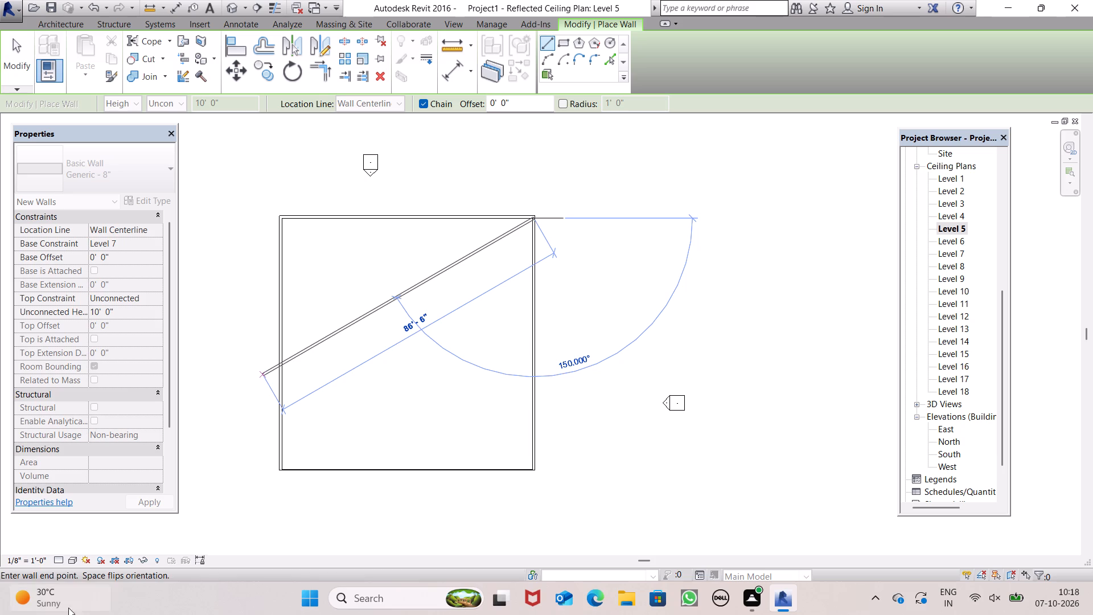
pyautogui.scroll(7, 459, 491)
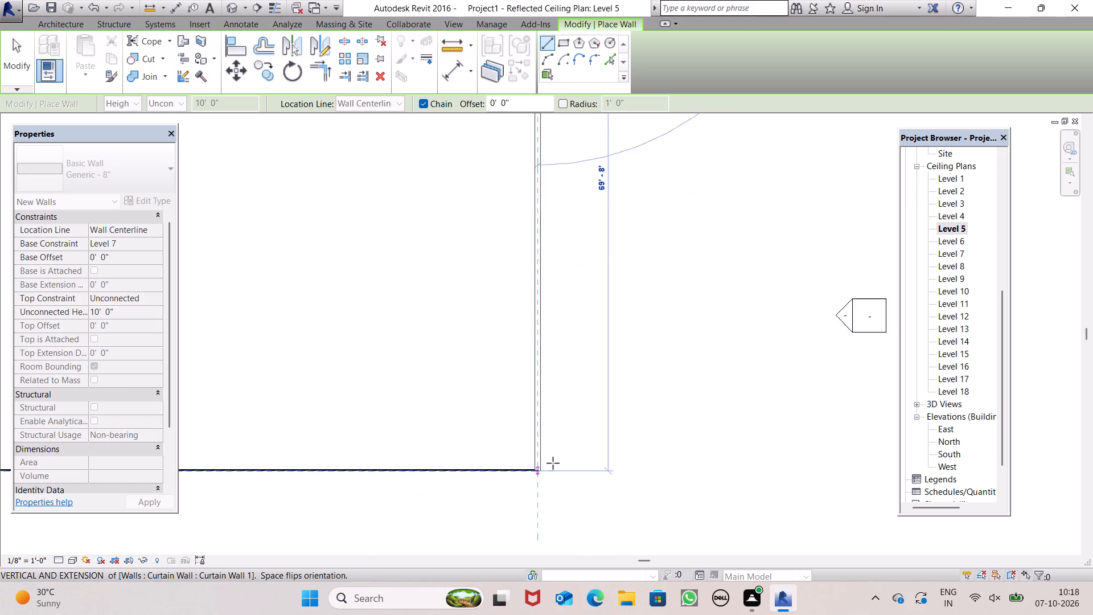
pyautogui.scroll(10, 553, 463)
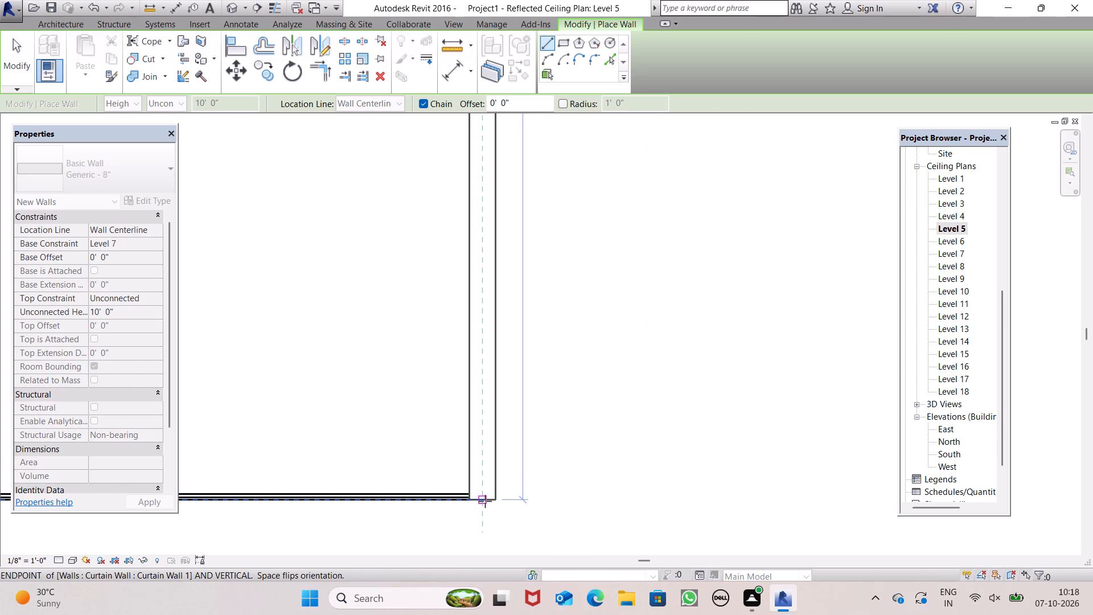
pyautogui.click(485, 501)
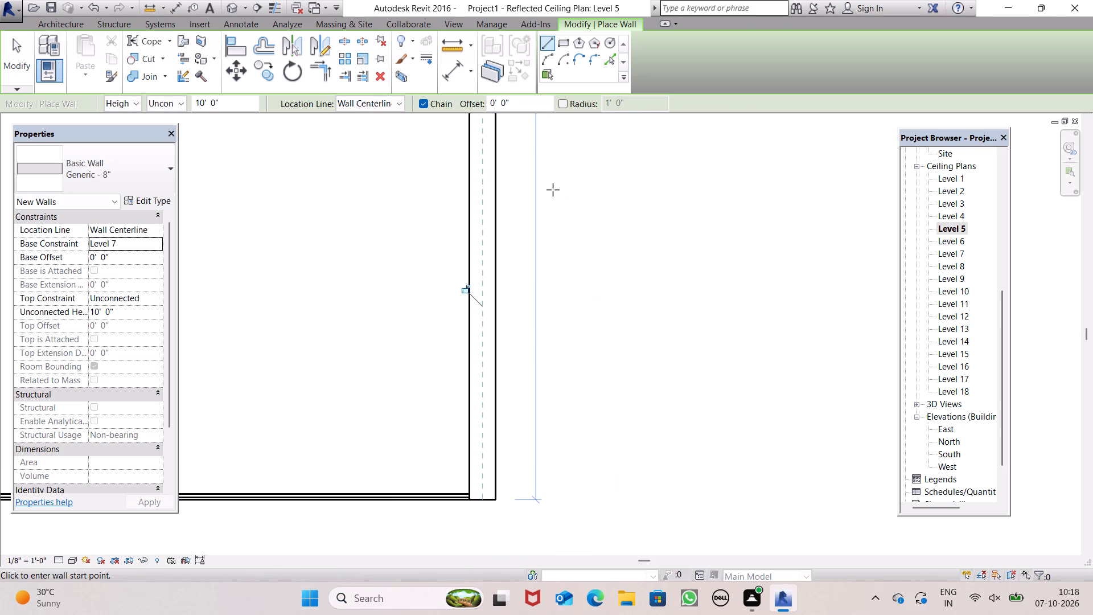
pyautogui.scroll(-7, 553, 196)
pyautogui.scroll(-4, 563, 247)
pyautogui.press('Escape')
pyautogui.scroll(-4, 575, 343)
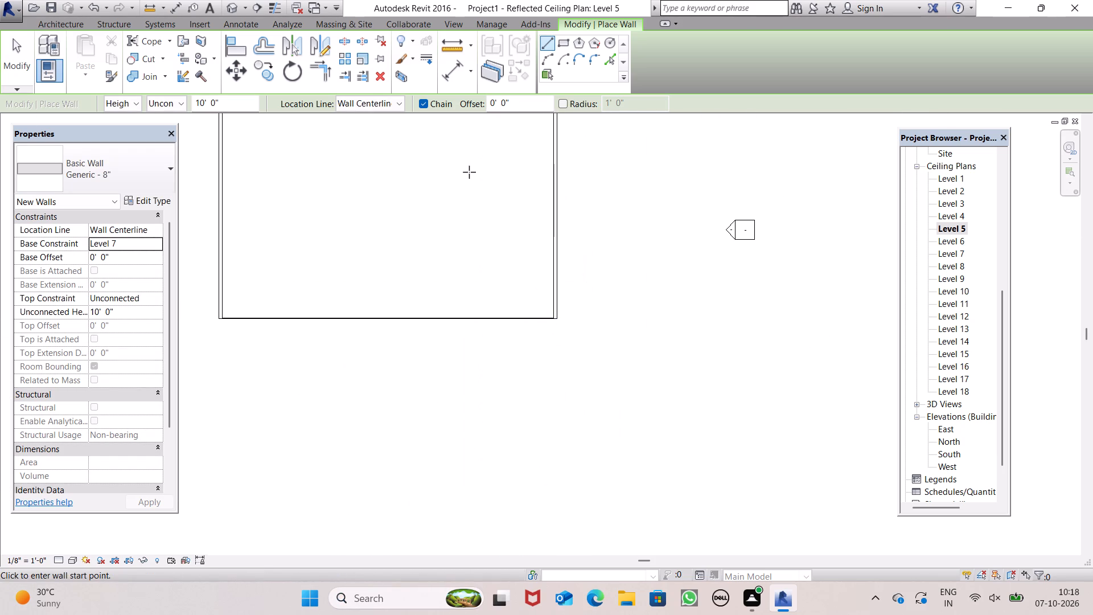
# Show the building in 3D and inspect the east wall above the Level 6 slab.
pyautogui.click(235, 13)
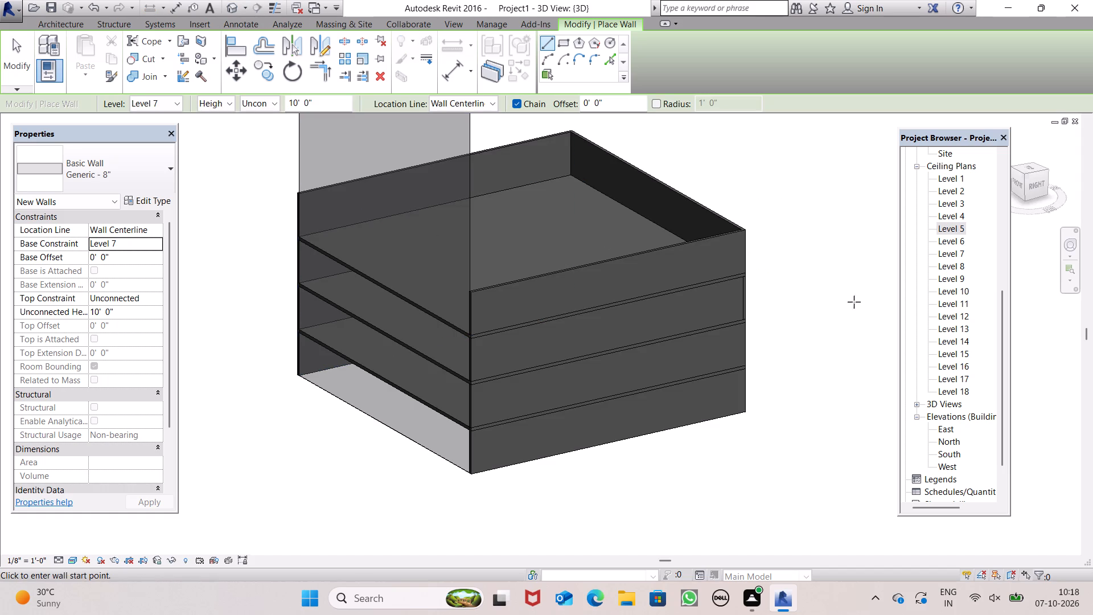
pyautogui.scroll(-3, 689, 445)
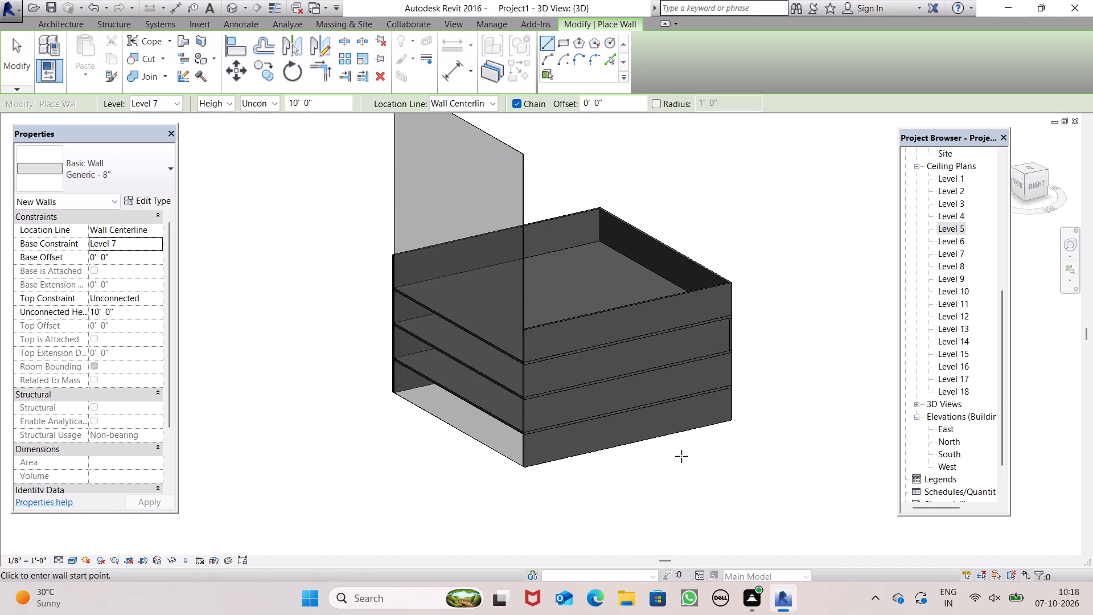
pyautogui.scroll(-1, 681, 456)
pyautogui.scroll(3, 817, 441)
pyautogui.scroll(1, 731, 329)
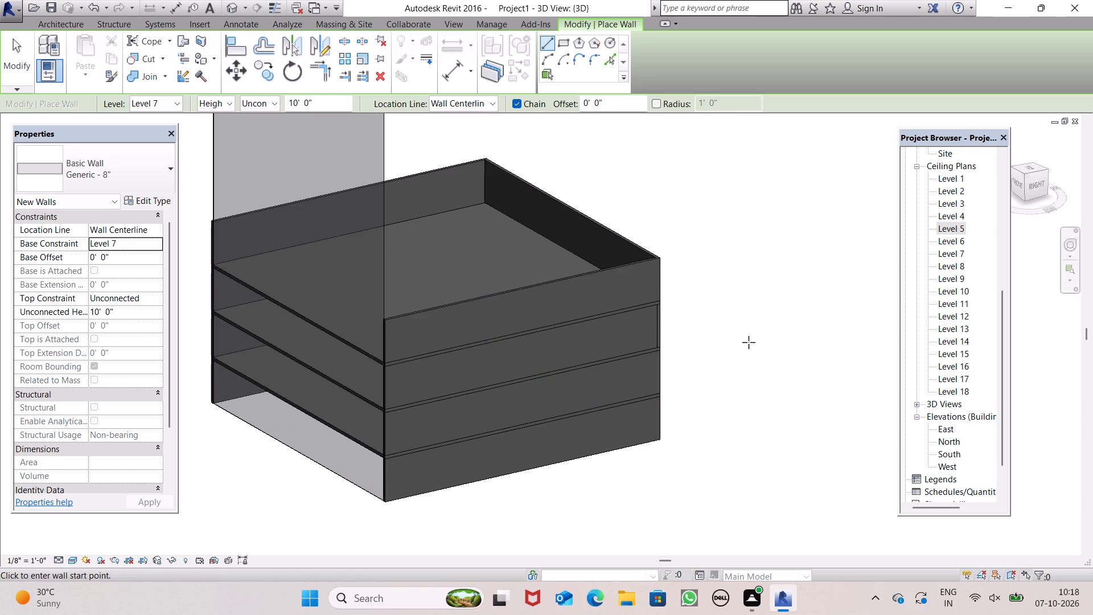
# Inspect the building in 3D from several sides, checking the walls above the Level 6 slab.
pyautogui.keyDown('shift'); pyautogui.moveTo(784, 387); pyautogui.dragTo(745, 423, button='middle'); pyautogui.keyUp('shift')
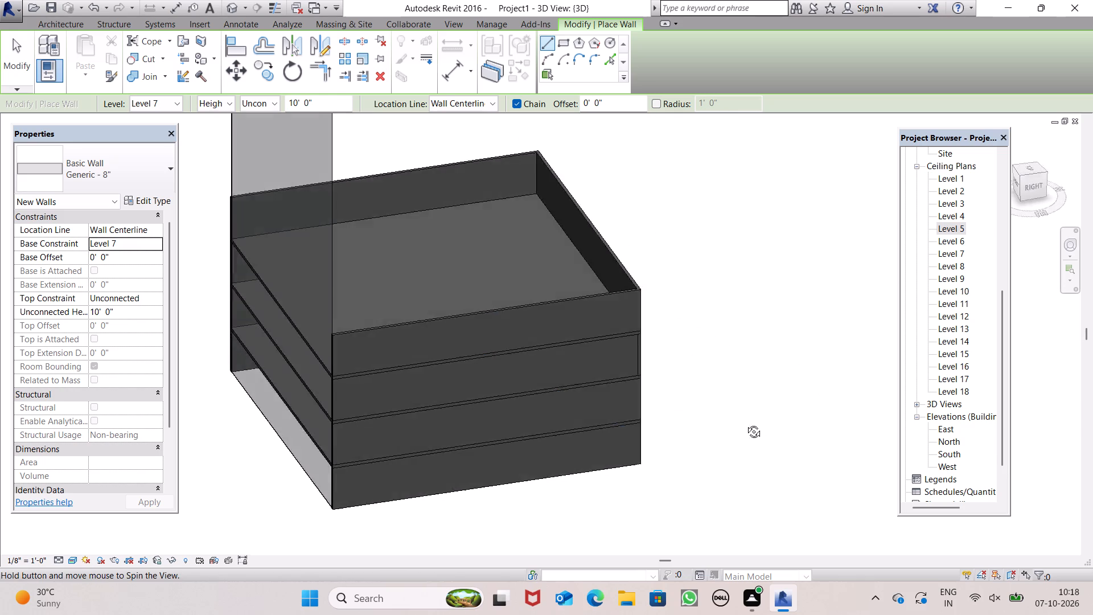
pyautogui.keyDown('shift'); pyautogui.moveTo(745, 423); pyautogui.dragTo(299, 345, button='middle'); pyautogui.keyUp('shift')
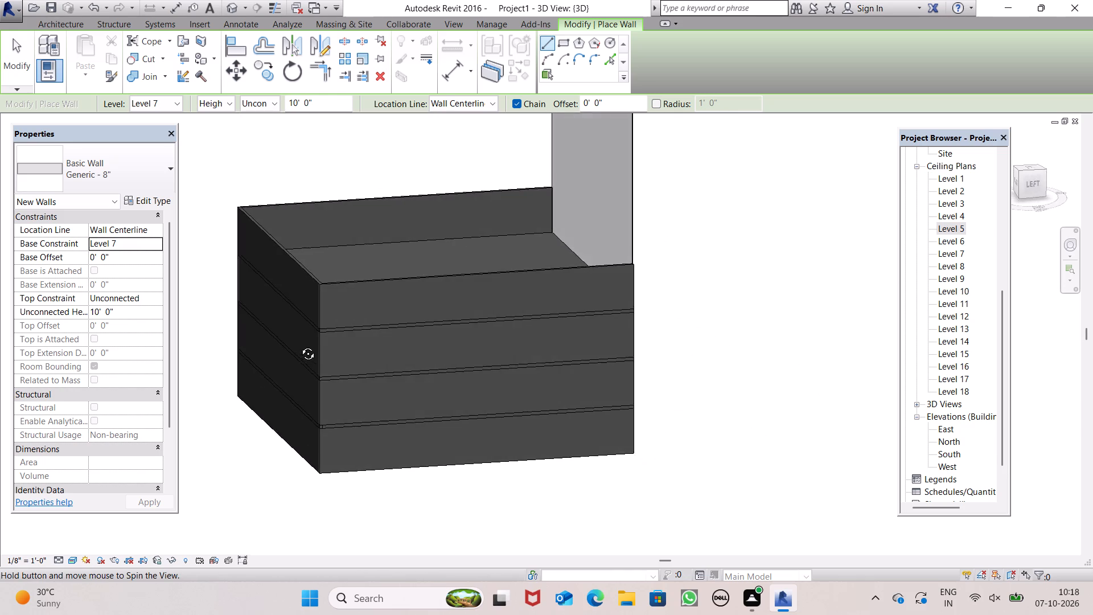
pyautogui.keyDown('shift'); pyautogui.moveTo(299, 345); pyautogui.dragTo(734, 448, button='middle'); pyautogui.keyUp('shift')
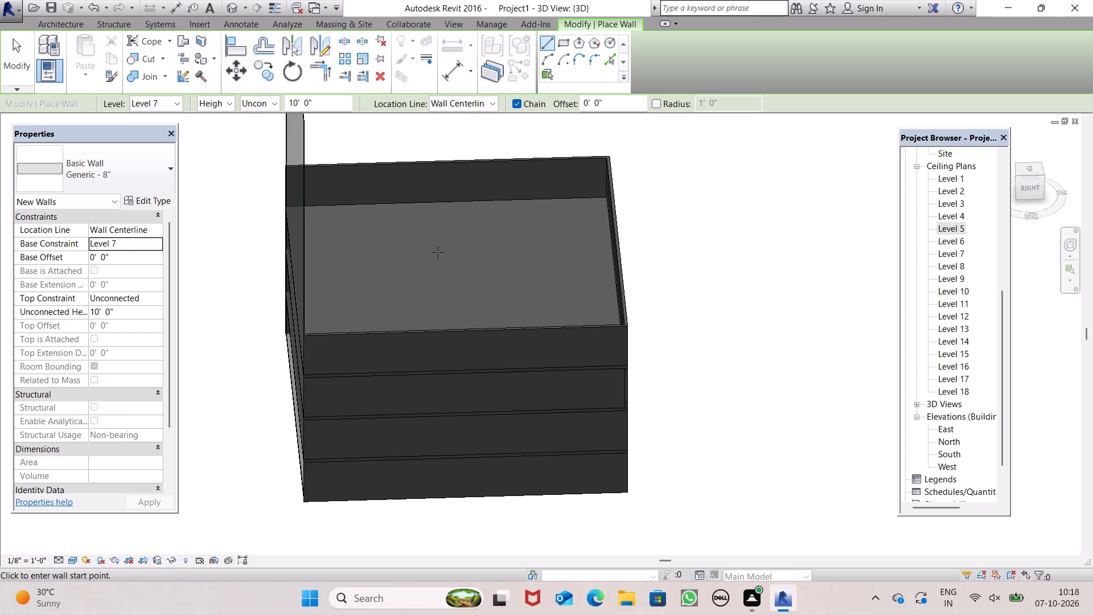
pyautogui.scroll(-3, 435, 255)
pyautogui.keyDown('shift'); pyautogui.moveTo(447, 423); pyautogui.dragTo(599, 233, button='middle'); pyautogui.keyUp('shift')
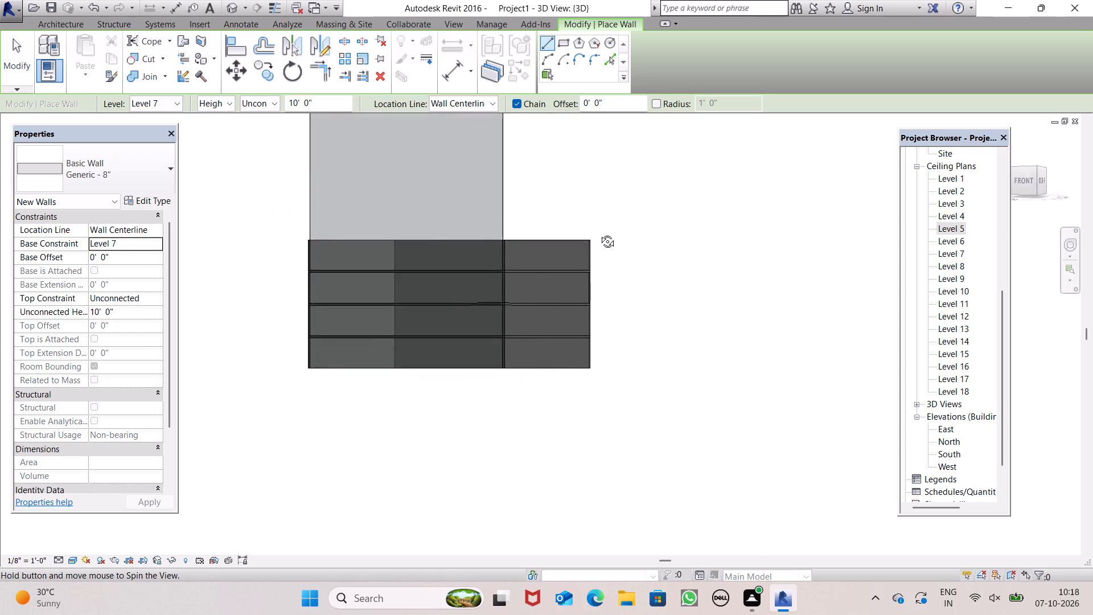
pyautogui.keyDown('shift'); pyautogui.moveTo(599, 233); pyautogui.dragTo(569, 289, button='middle'); pyautogui.keyUp('shift')
pyautogui.scroll(1, 597, 342)
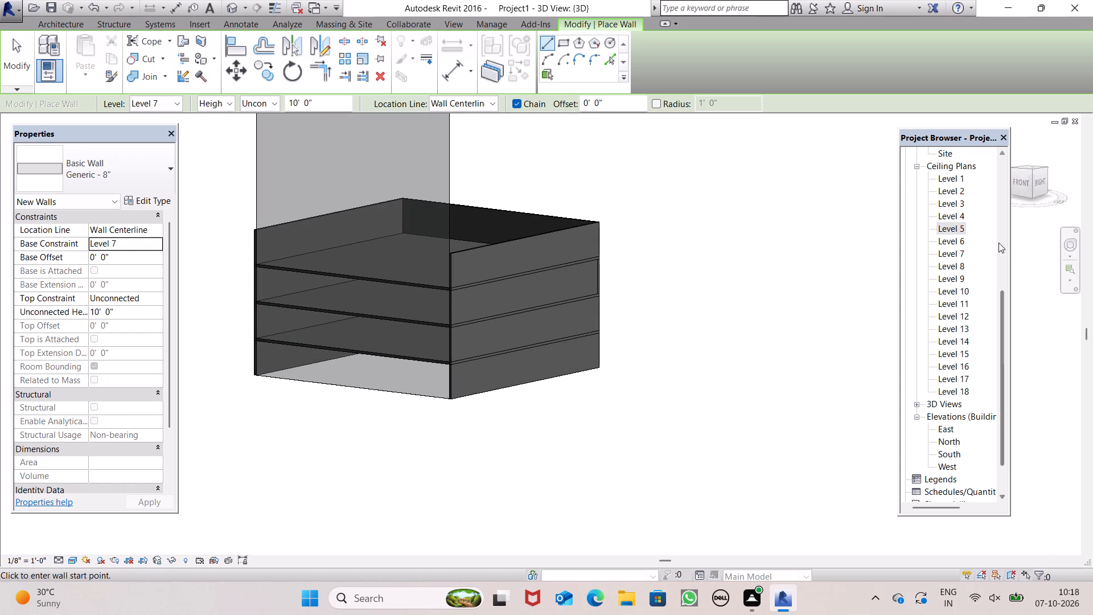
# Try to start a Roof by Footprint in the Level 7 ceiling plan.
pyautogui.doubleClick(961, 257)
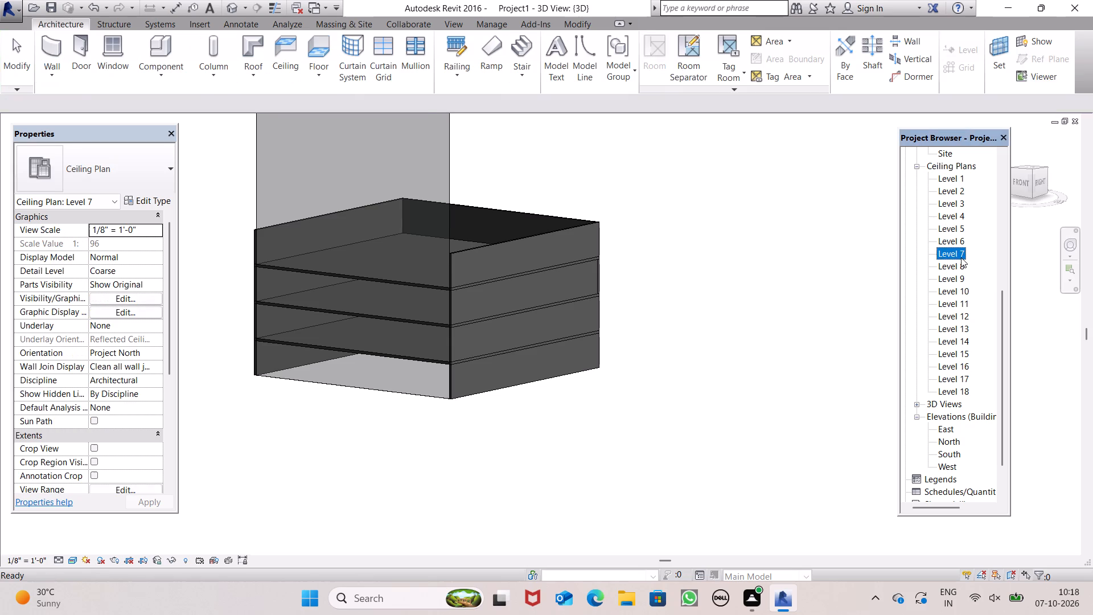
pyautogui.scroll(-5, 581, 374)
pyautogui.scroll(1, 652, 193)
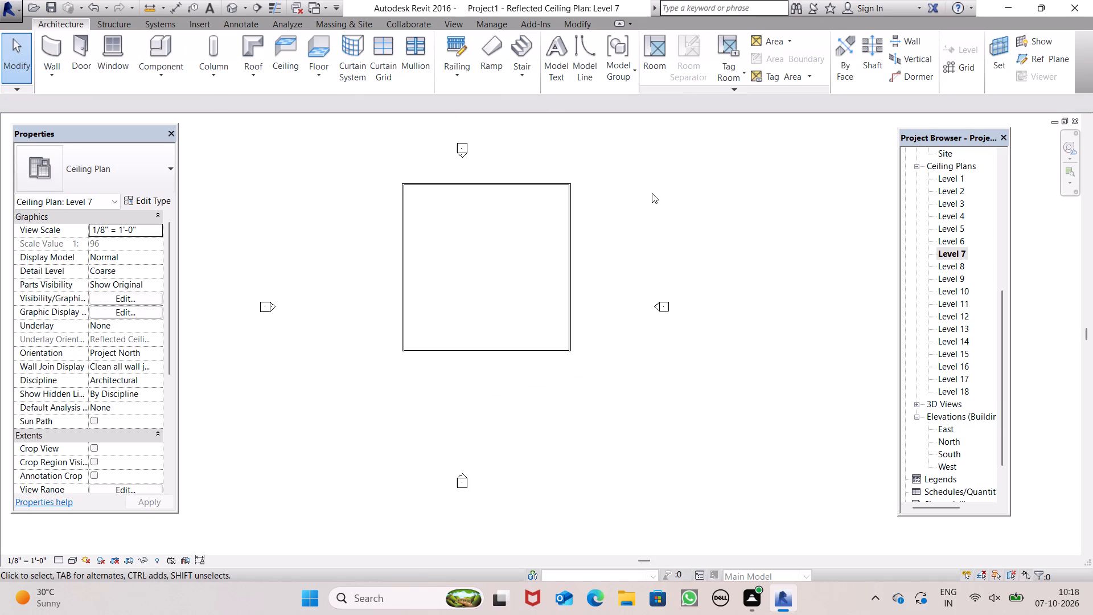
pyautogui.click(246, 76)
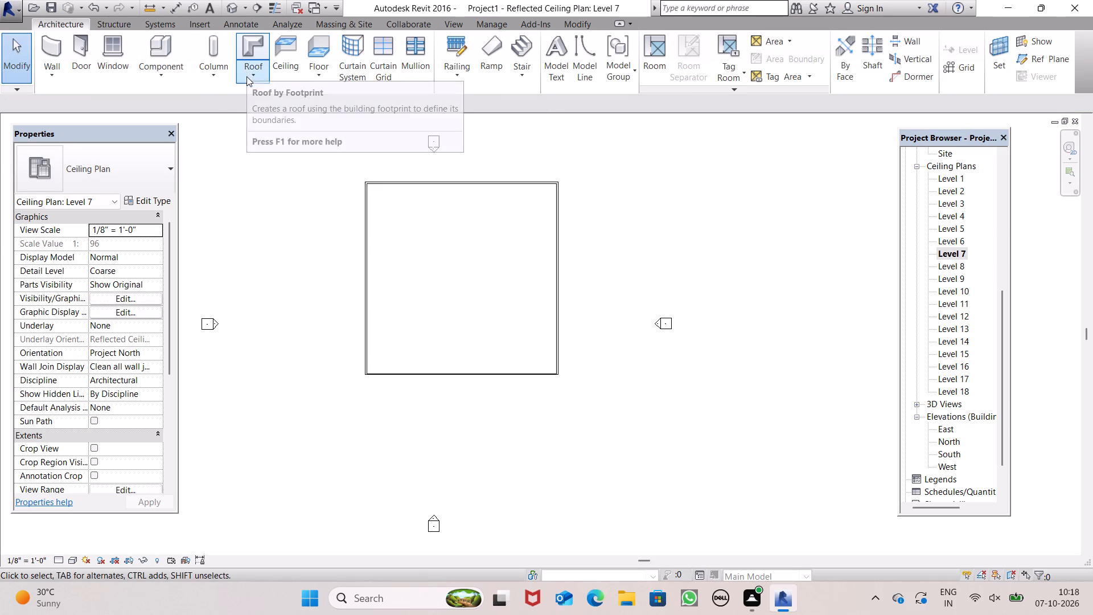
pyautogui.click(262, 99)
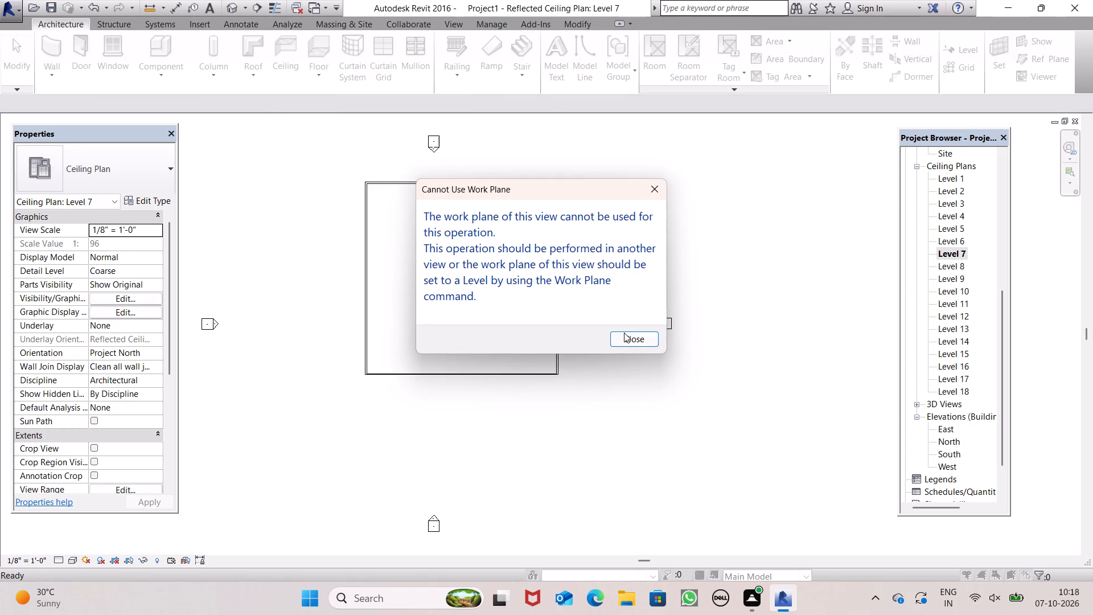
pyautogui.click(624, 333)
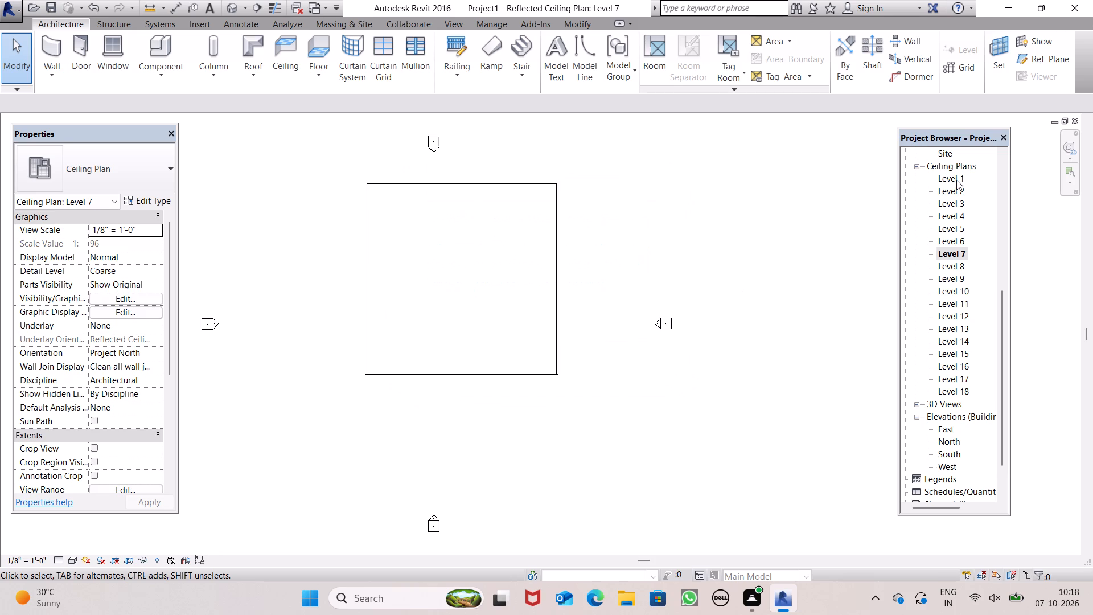
# From the Level 1 ceiling plan, create a flat Generic - 9" footprint roof on Level 8 as a rectangle over the outer walls, attaching the highlighted walls.
pyautogui.doubleClick(956, 178)
pyautogui.scroll(-2, 467, 284)
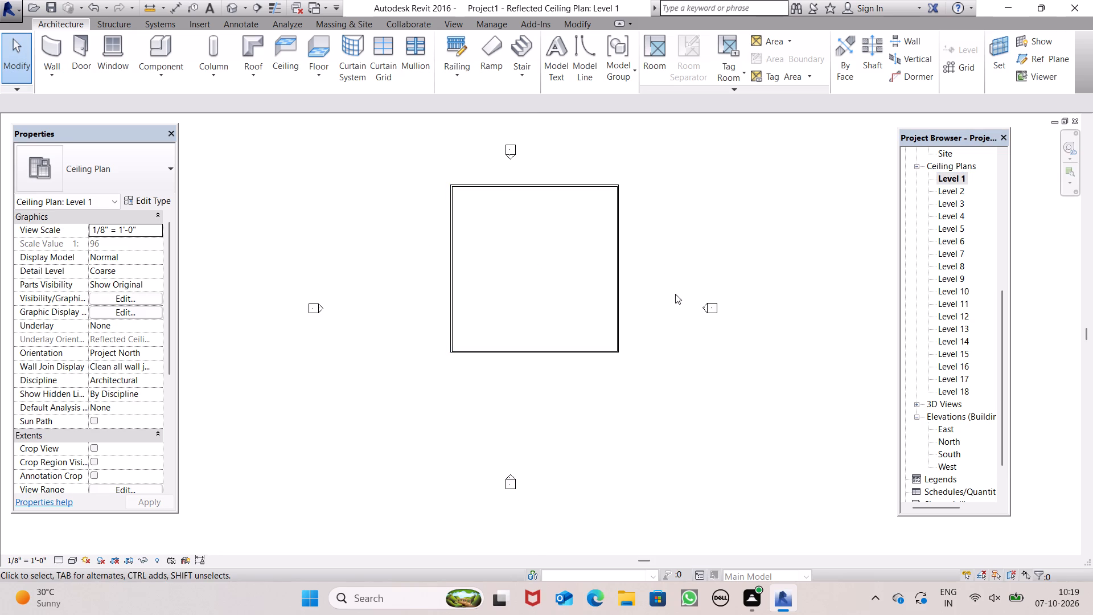
pyautogui.scroll(2, 690, 281)
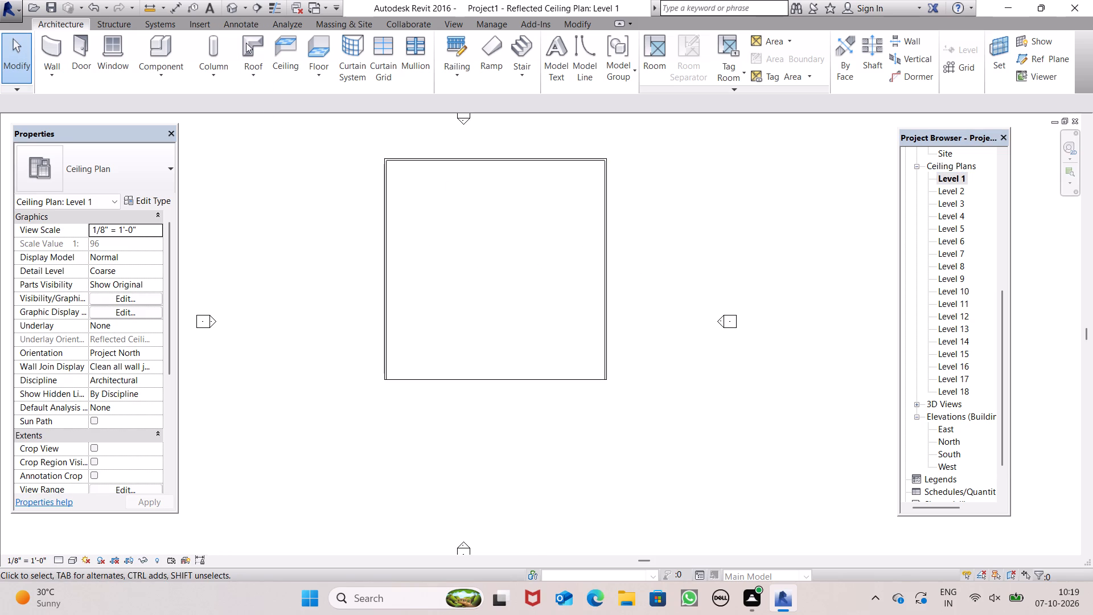
pyautogui.click(246, 43)
pyautogui.click(558, 306)
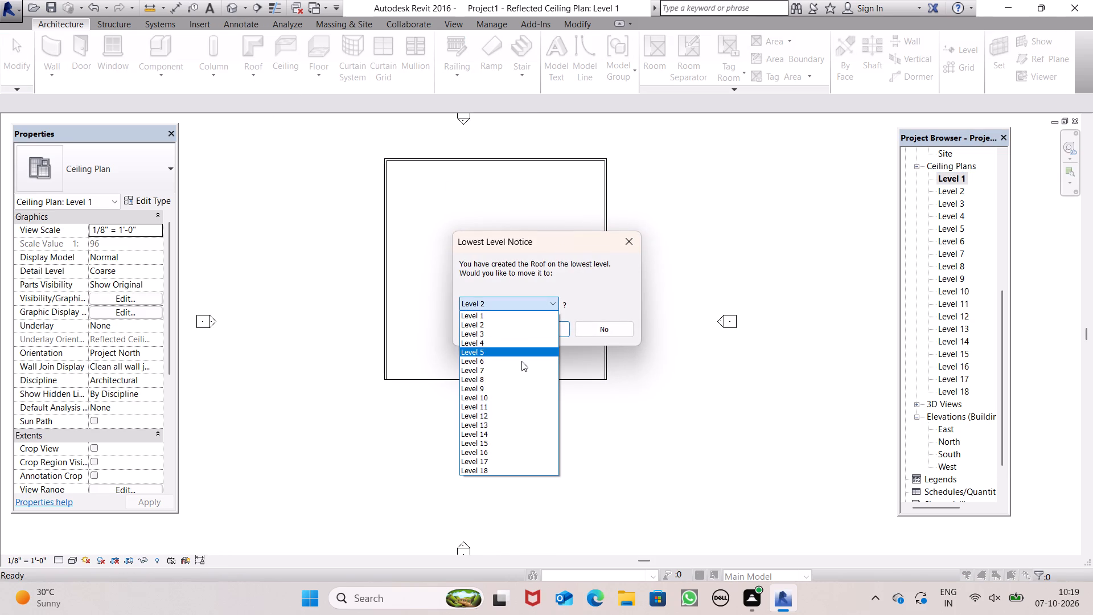
pyautogui.click(503, 383)
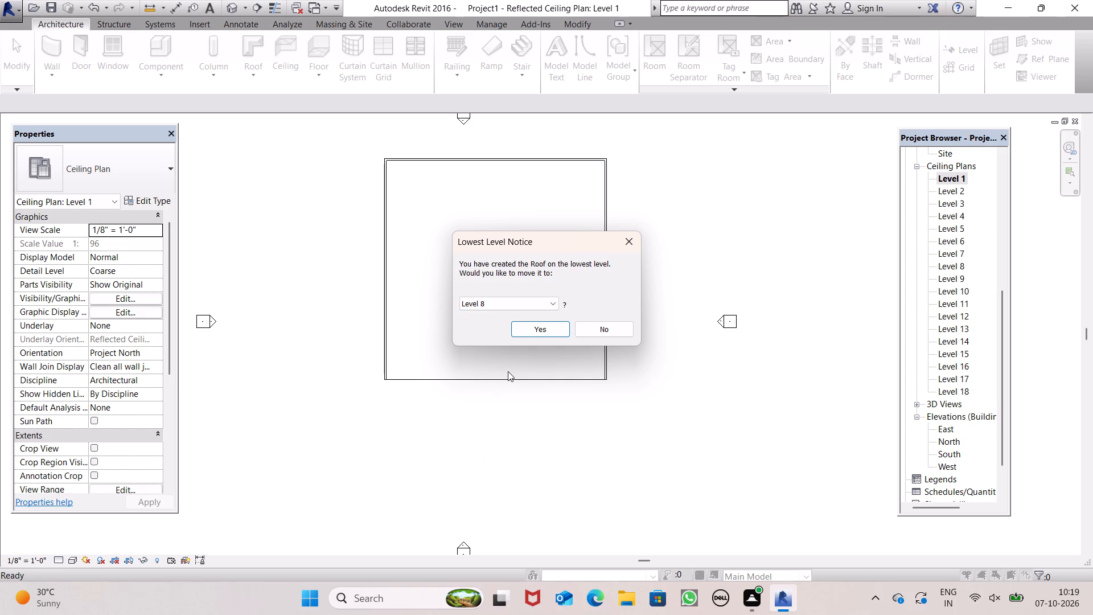
pyautogui.click(543, 331)
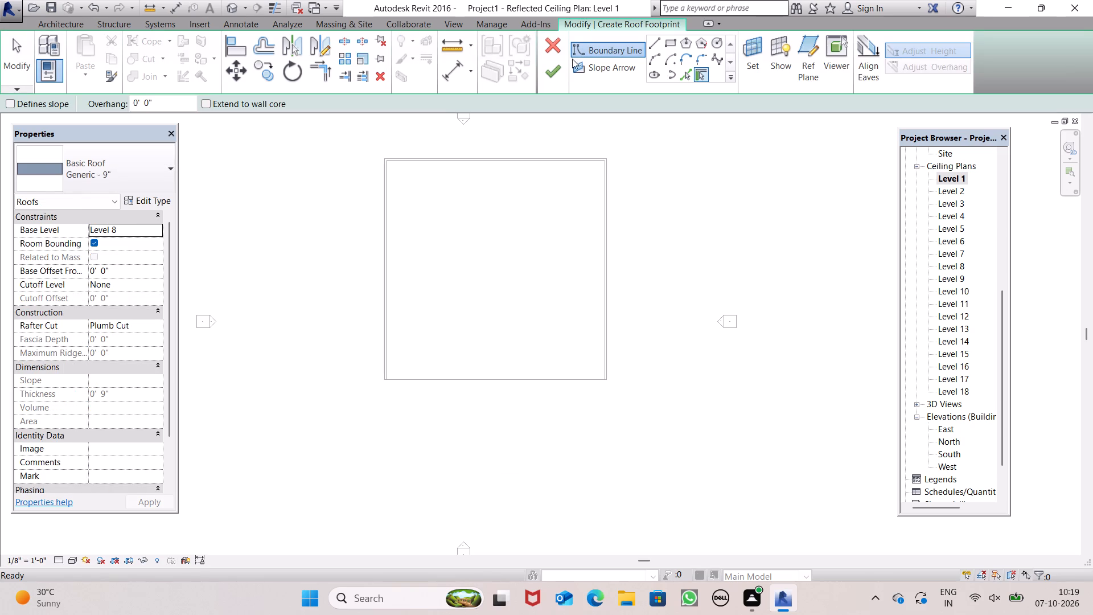
pyautogui.click(675, 43)
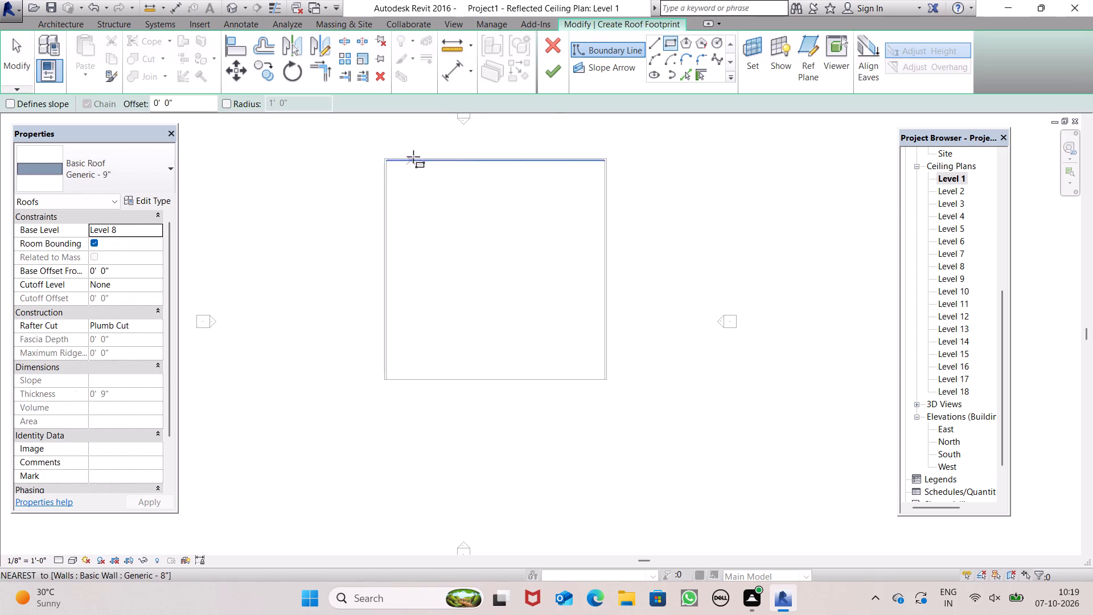
pyautogui.scroll(6, 417, 154)
pyautogui.click(340, 171)
pyautogui.scroll(-6, 439, 224)
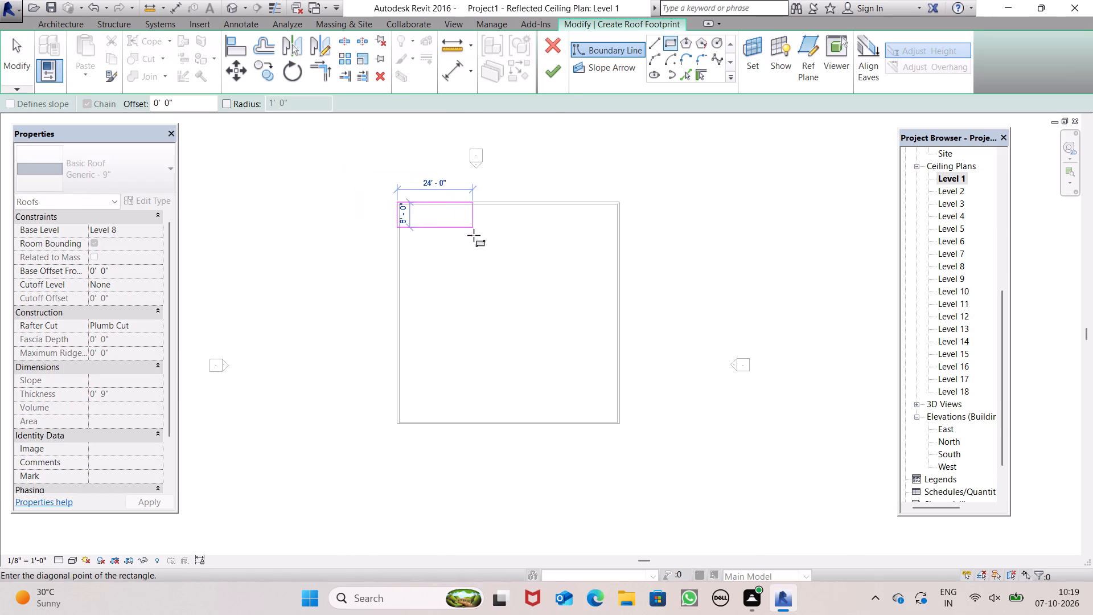
pyautogui.scroll(-2, 478, 240)
pyautogui.scroll(-1, 627, 383)
pyautogui.scroll(8, 627, 383)
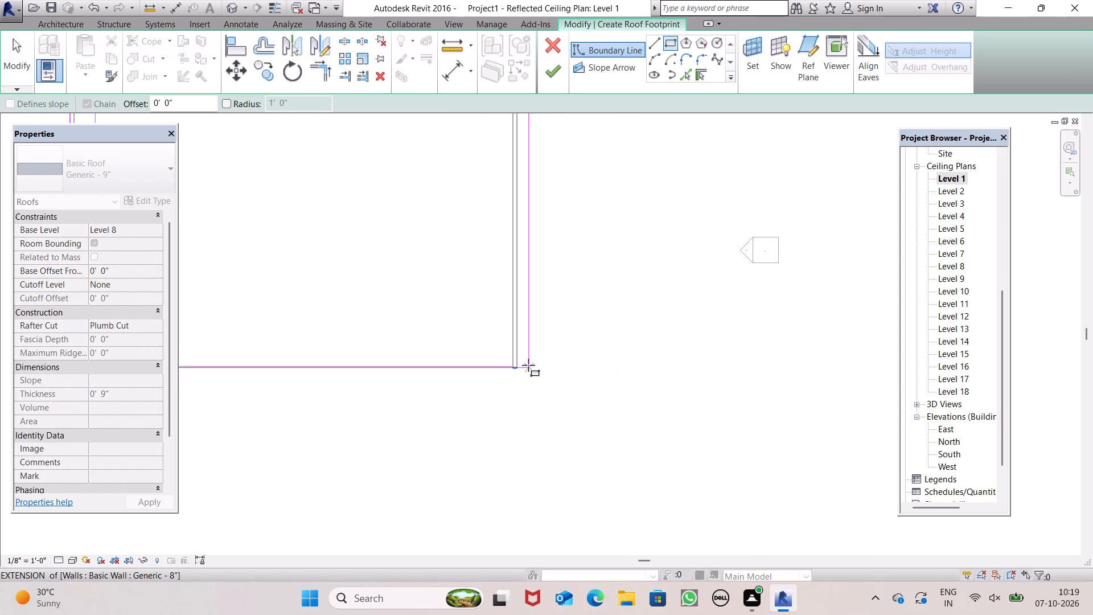
pyautogui.doubleClick(517, 368)
pyautogui.click(557, 78)
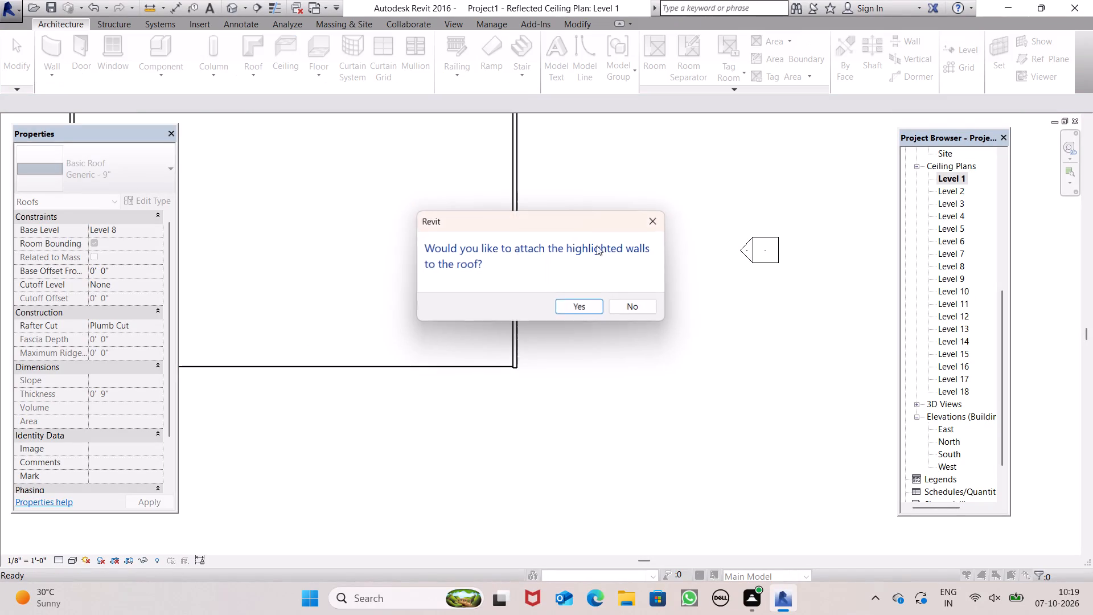
pyautogui.click(589, 305)
# Show the building in 3D and inspect the new Level 8 roof slab on top.
pyautogui.scroll(-7, 700, 339)
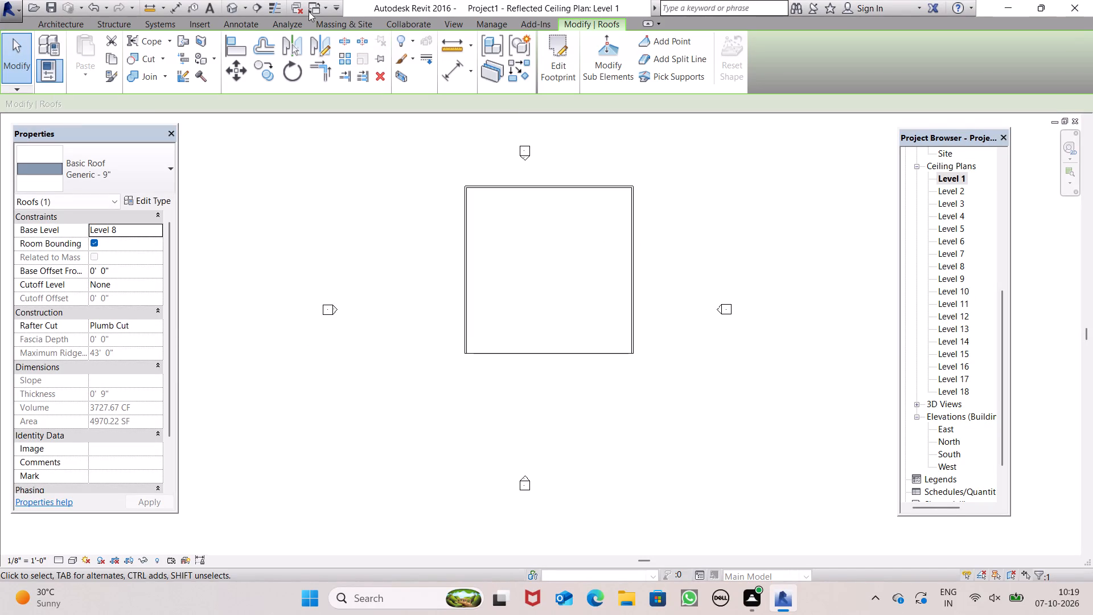
pyautogui.click(227, 9)
pyautogui.scroll(2, 525, 251)
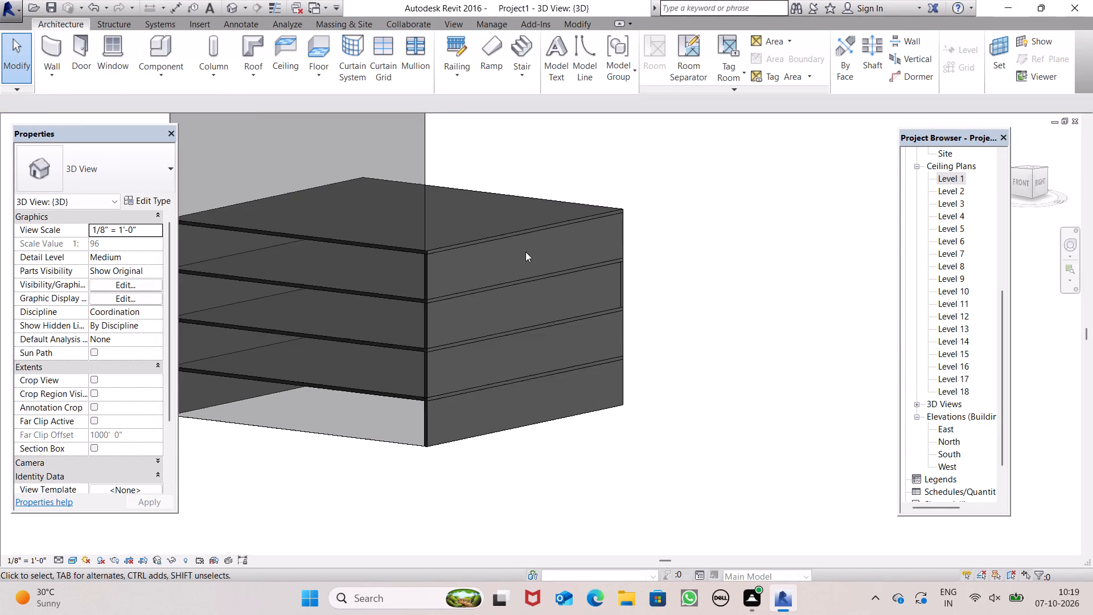
pyautogui.scroll(2, 525, 252)
pyautogui.scroll(-6, 671, 219)
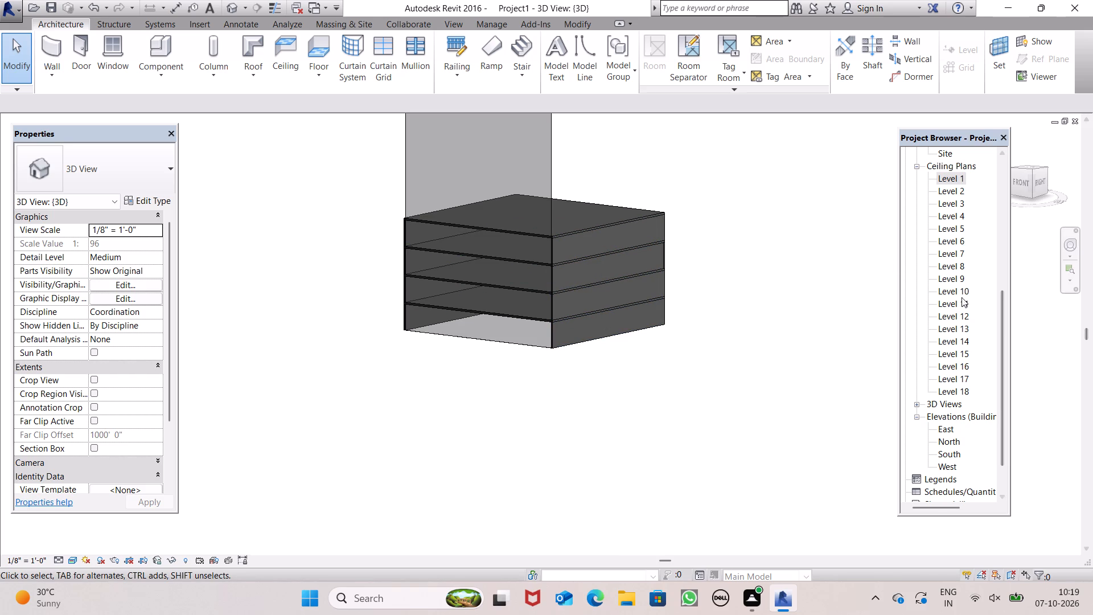
# In the Level 7 ceiling plan, draw a 10' high Generic - 8" wall with base constraint Level 9 from the southwest to the northwest corner.
pyautogui.doubleClick(953, 269)
pyautogui.click(944, 246)
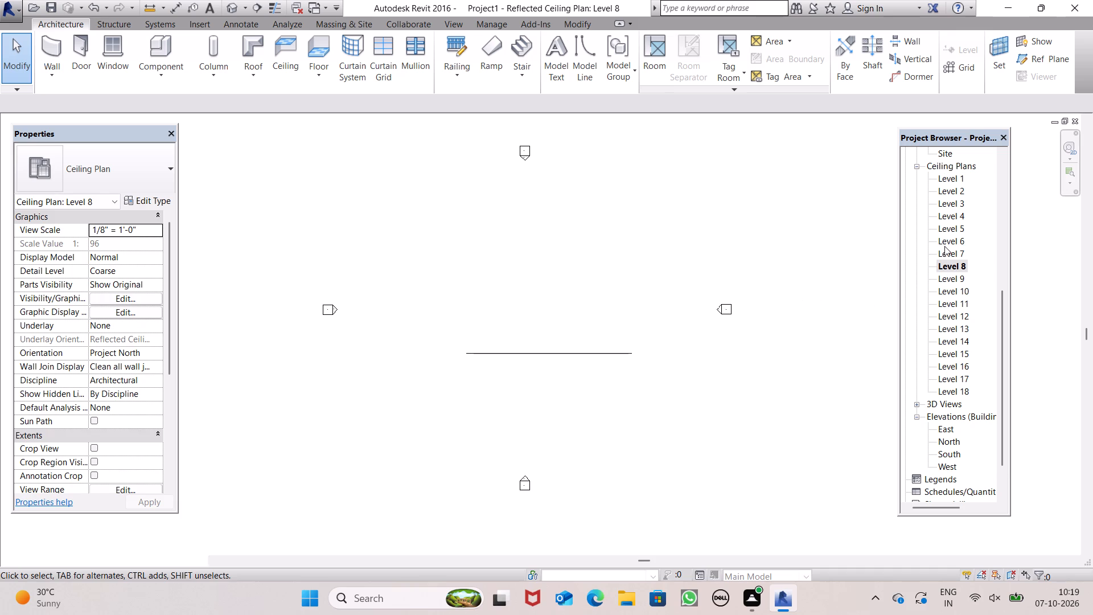
pyautogui.doubleClick(947, 249)
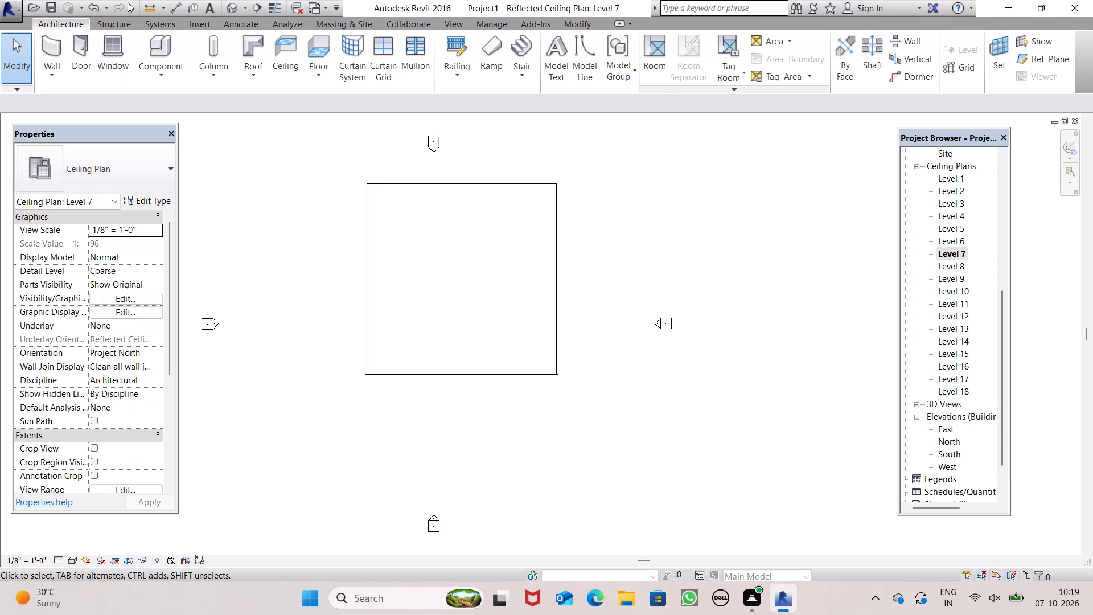
pyautogui.click(57, 56)
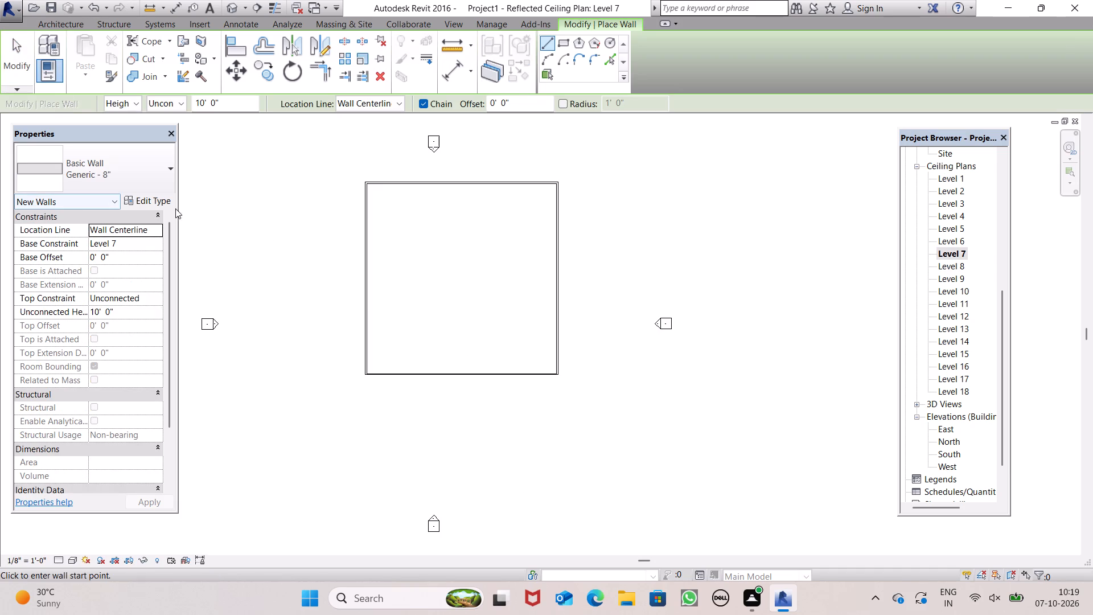
pyautogui.click(155, 242)
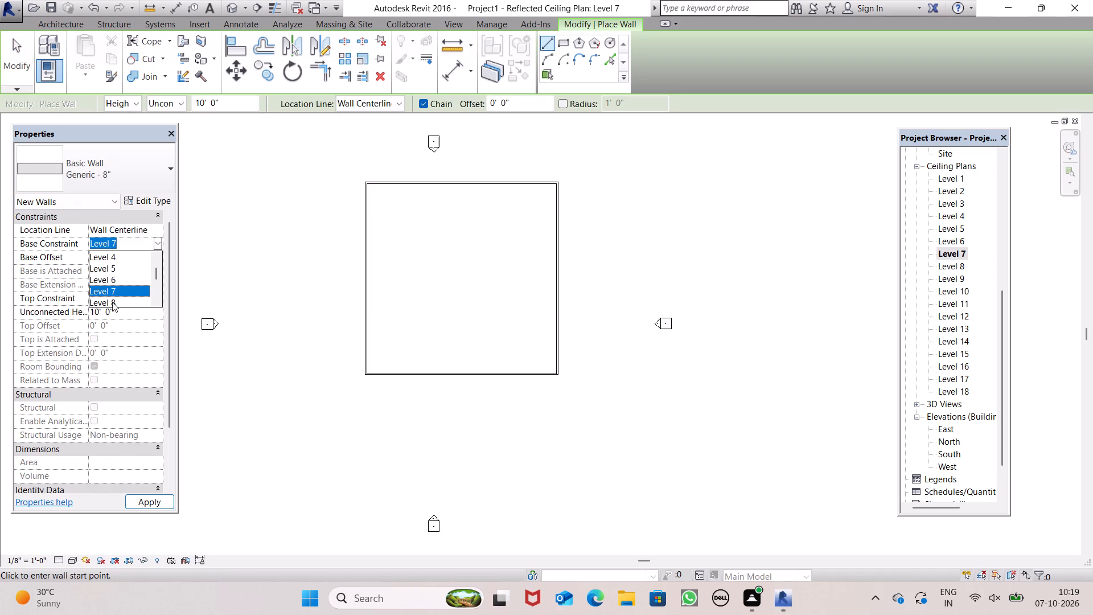
pyautogui.scroll(-1, 115, 288)
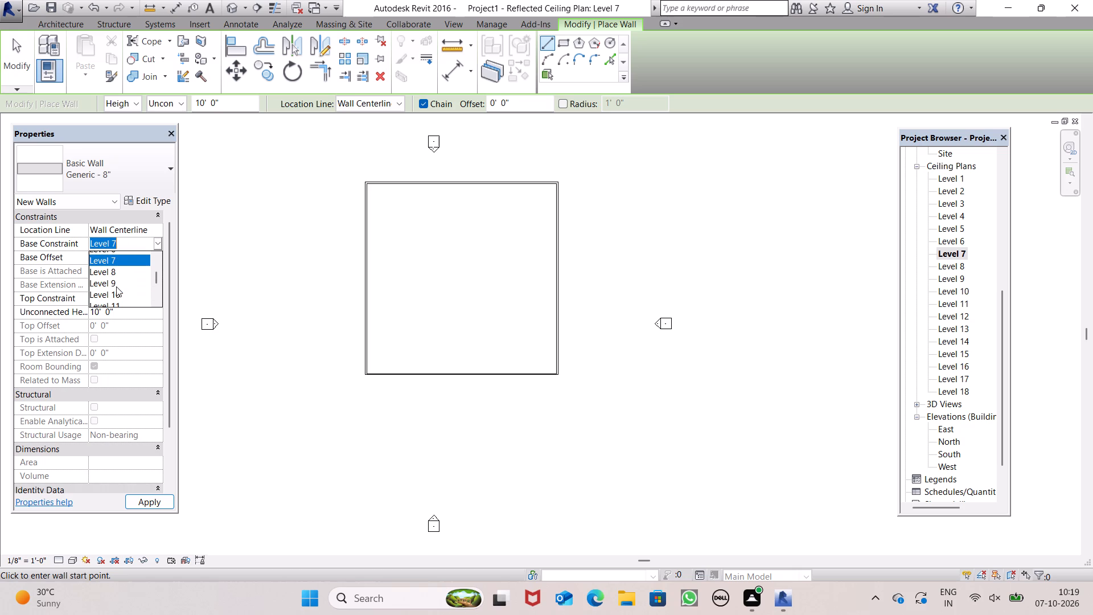
pyautogui.click(115, 278)
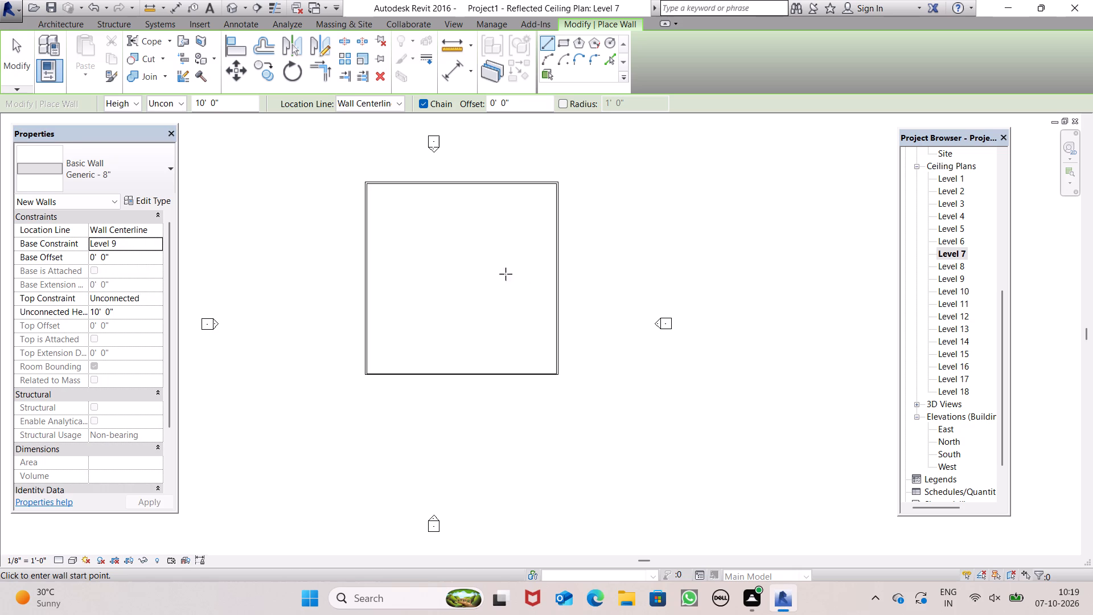
pyautogui.scroll(7, 382, 284)
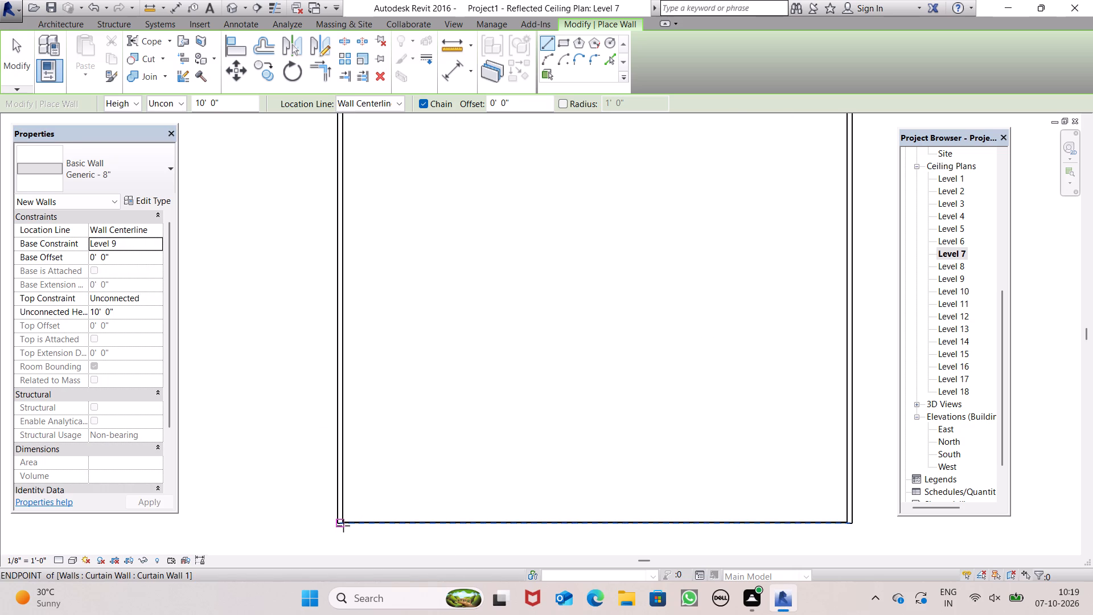
pyautogui.scroll(8, 341, 522)
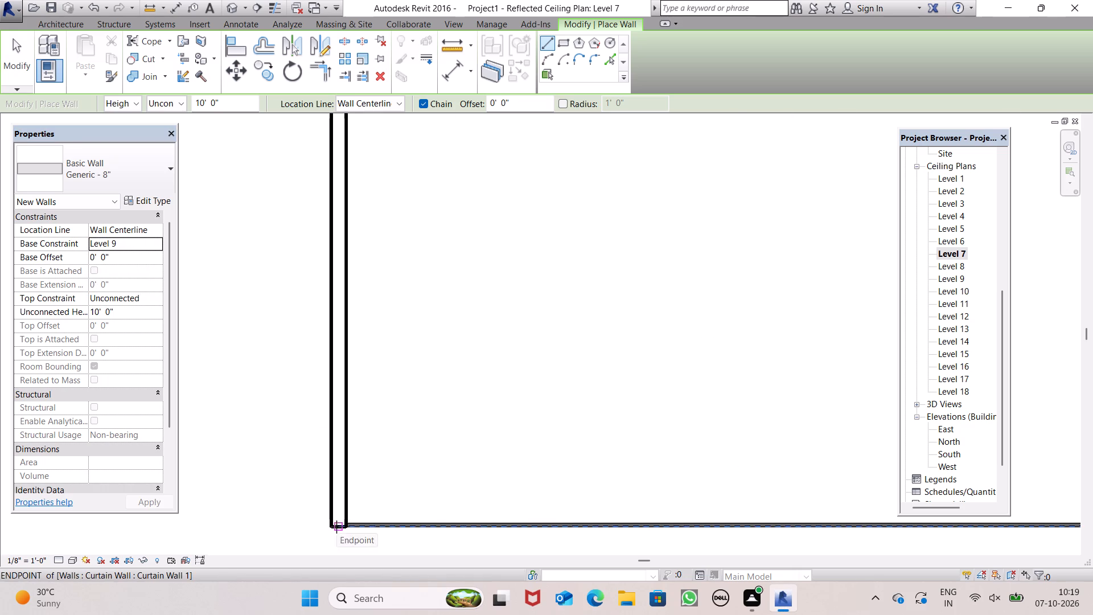
pyautogui.click(336, 527)
pyautogui.scroll(-14, 334, 401)
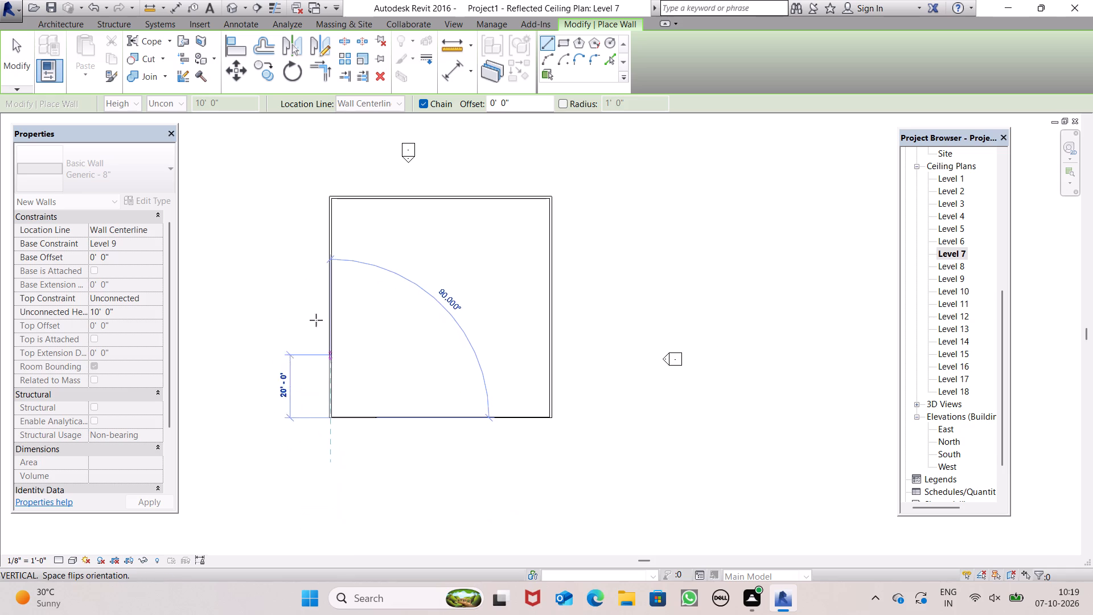
pyautogui.scroll(-1, 311, 169)
pyautogui.scroll(7, 311, 169)
pyautogui.scroll(7, 371, 221)
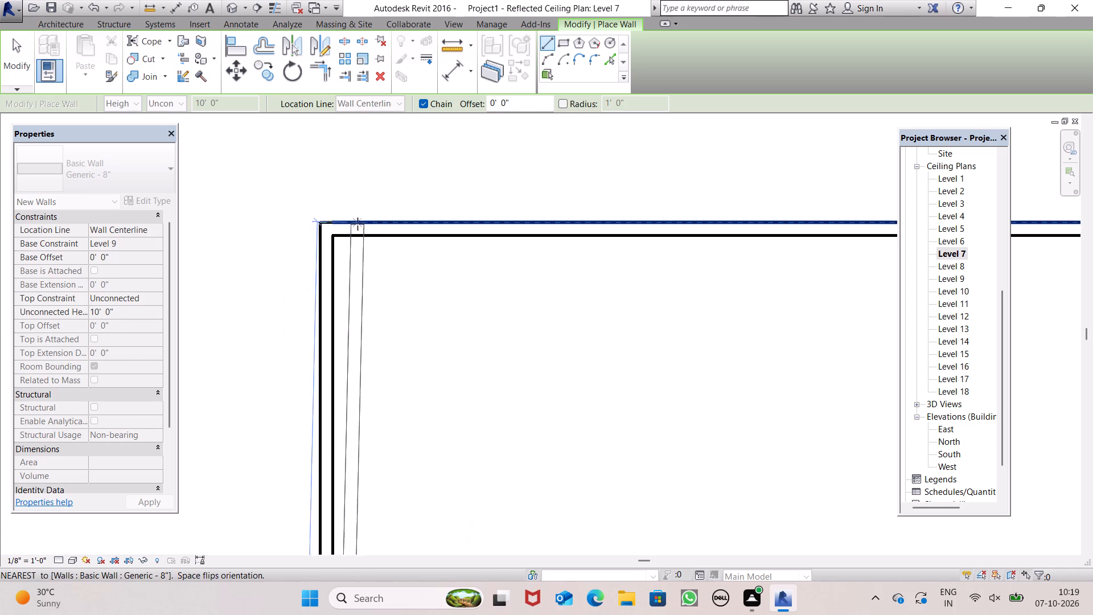
pyautogui.scroll(8, 328, 229)
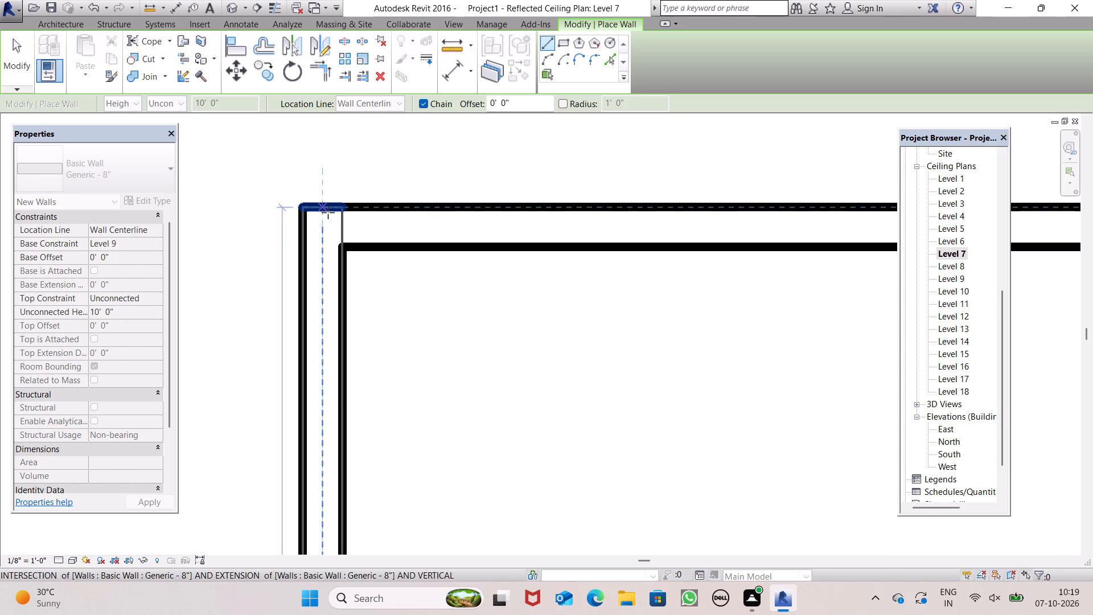
pyautogui.click(327, 211)
pyautogui.press('Escape')
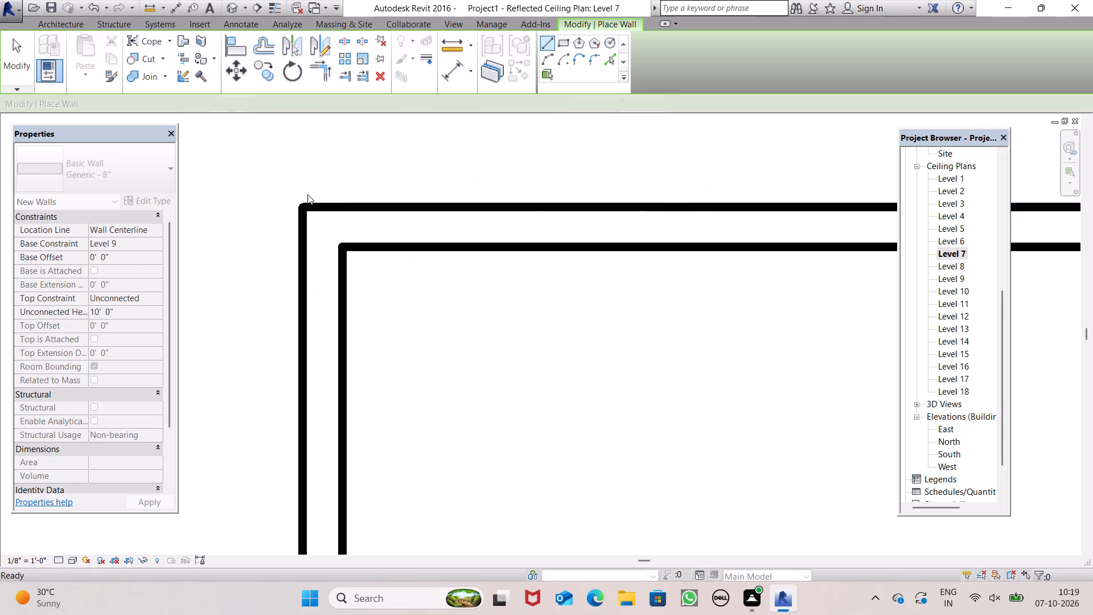
pyautogui.scroll(-1, 324, 215)
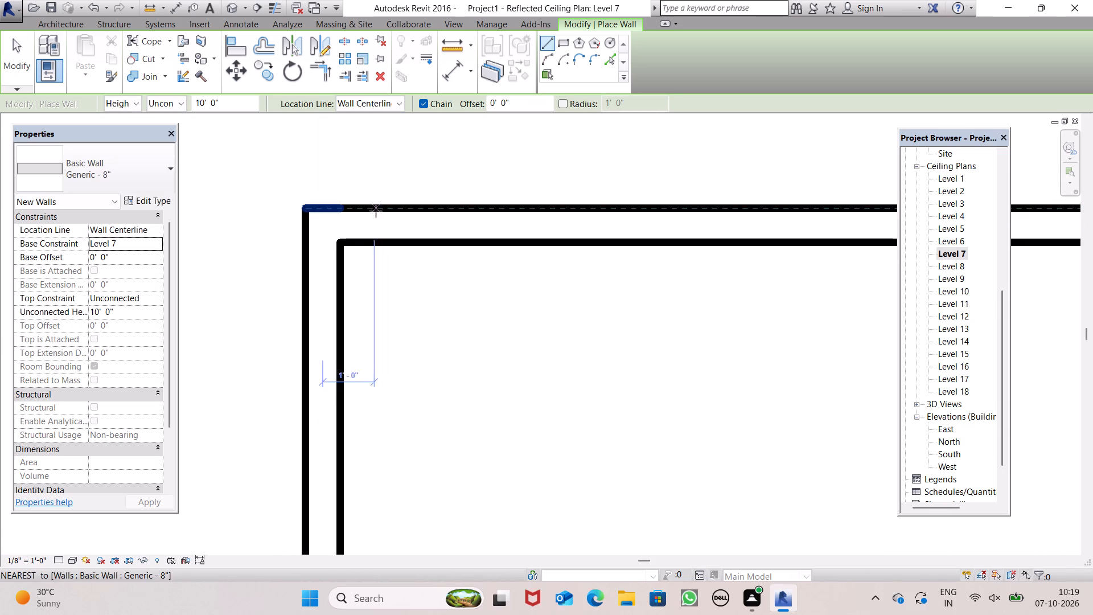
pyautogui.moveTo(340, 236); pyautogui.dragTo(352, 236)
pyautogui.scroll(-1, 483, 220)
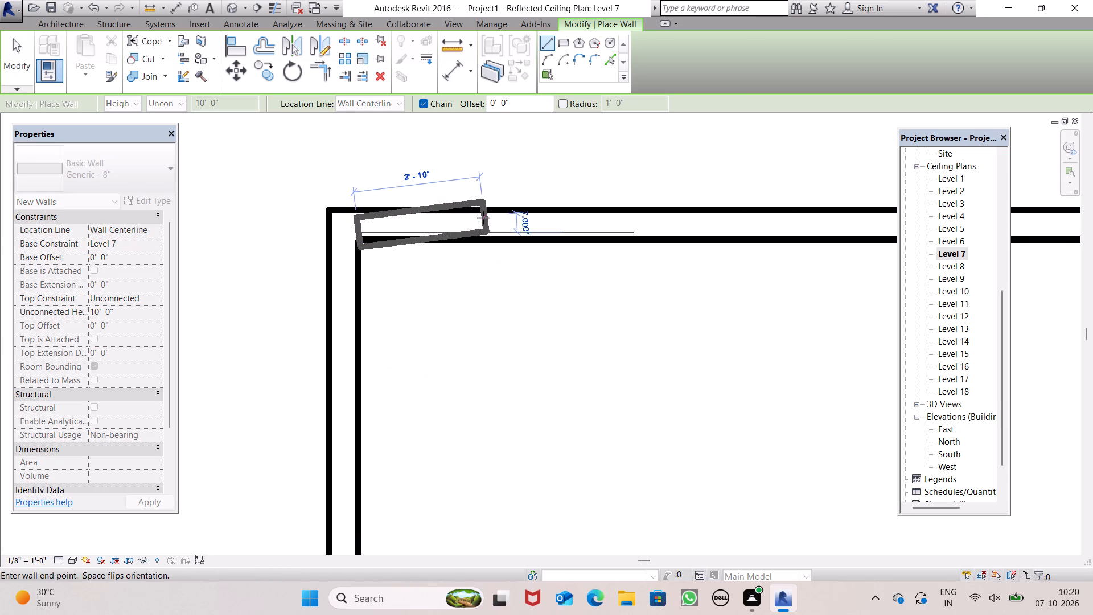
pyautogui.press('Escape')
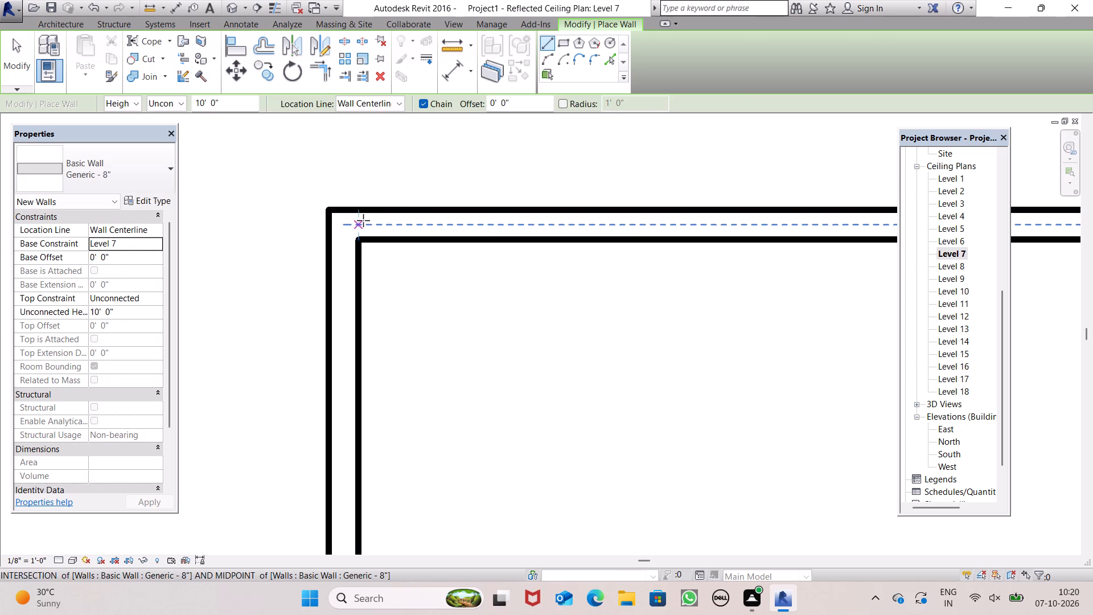
# Draw a 10' high Generic - 8" wall with base constraint Level 7 along the north side, from the northwest to the northeast corner.
pyautogui.click(363, 220)
pyautogui.scroll(-15, 490, 223)
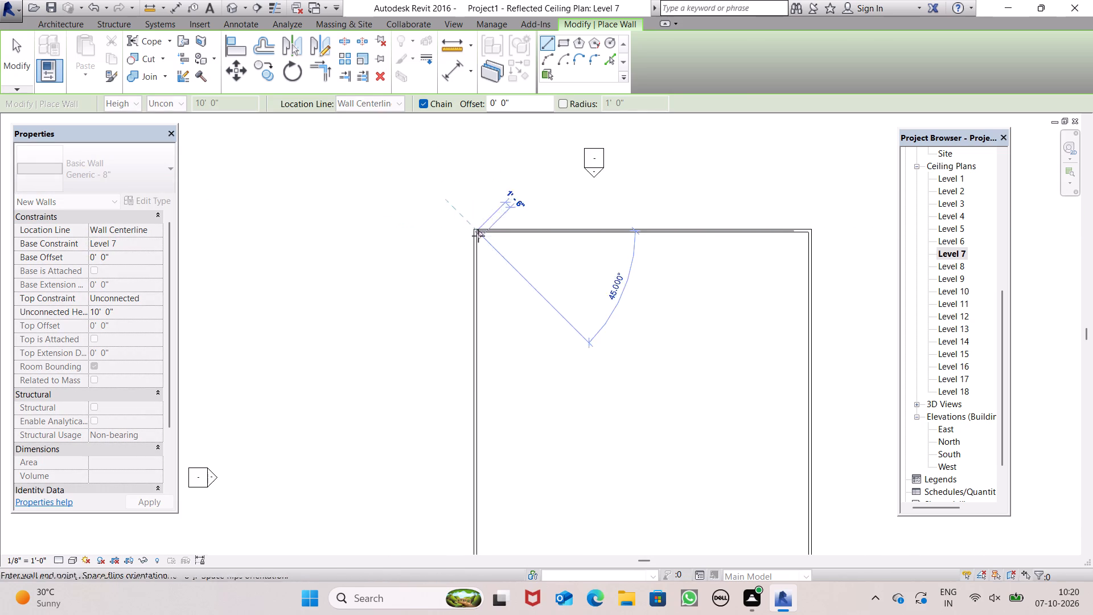
pyautogui.scroll(-4, 478, 236)
pyautogui.scroll(14, 691, 222)
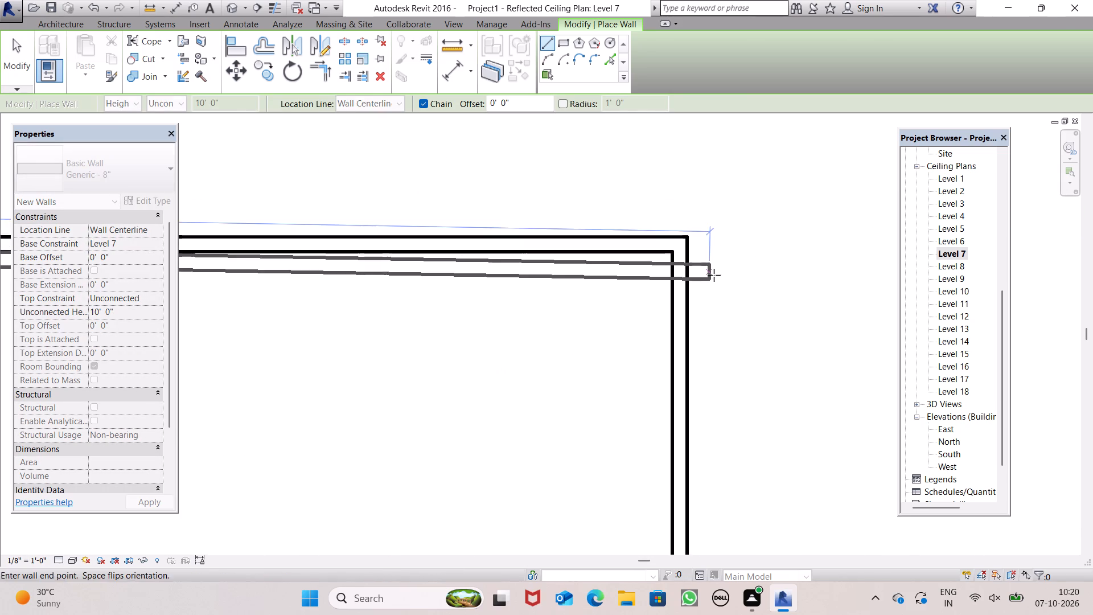
pyautogui.scroll(8, 704, 266)
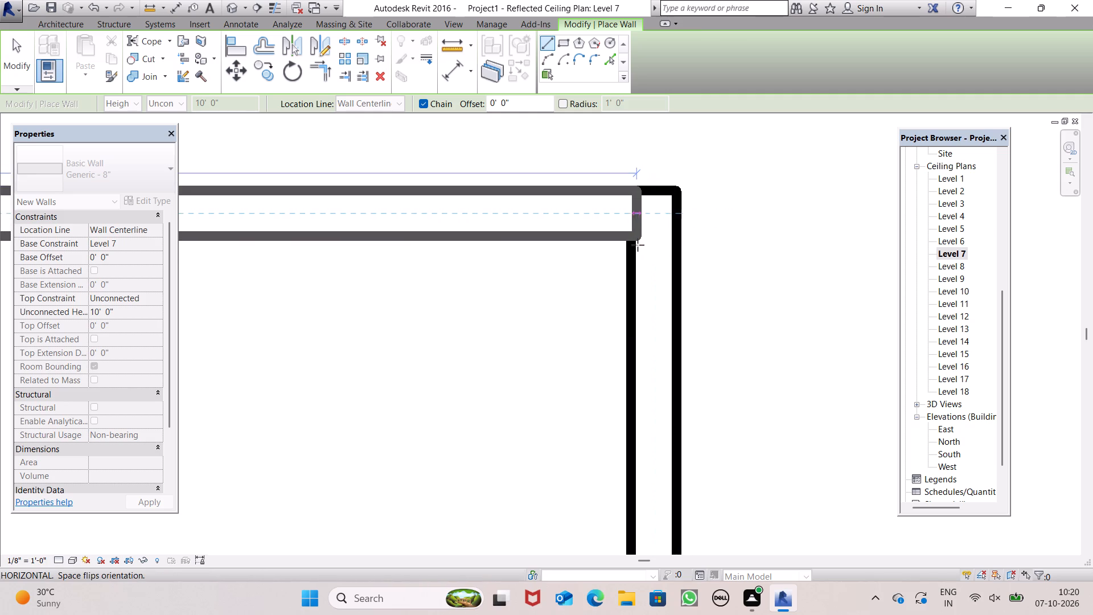
pyautogui.click(673, 247)
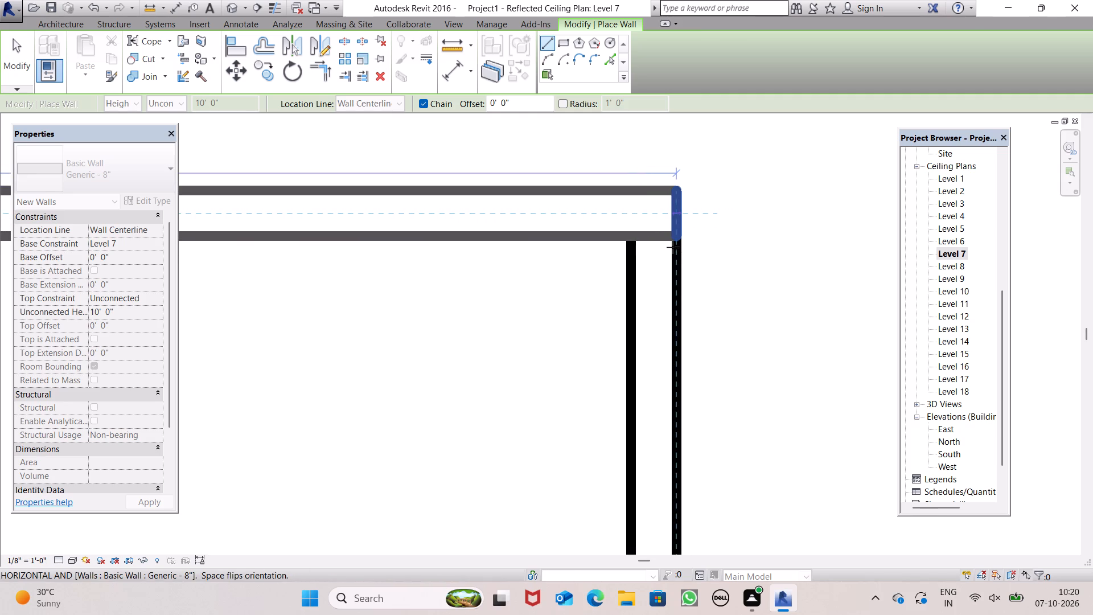
pyautogui.press('Escape')
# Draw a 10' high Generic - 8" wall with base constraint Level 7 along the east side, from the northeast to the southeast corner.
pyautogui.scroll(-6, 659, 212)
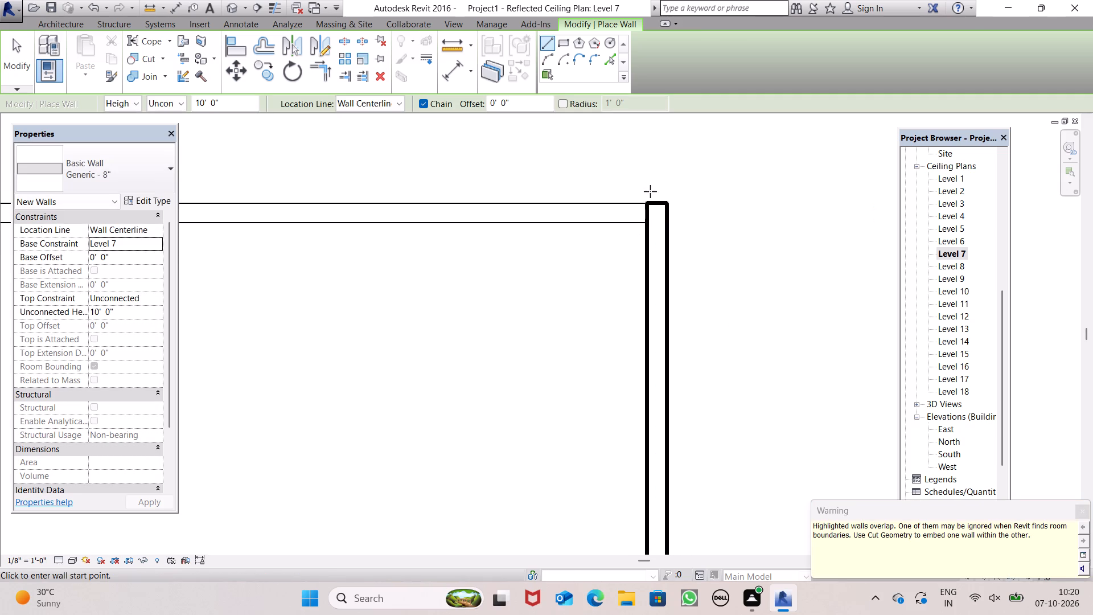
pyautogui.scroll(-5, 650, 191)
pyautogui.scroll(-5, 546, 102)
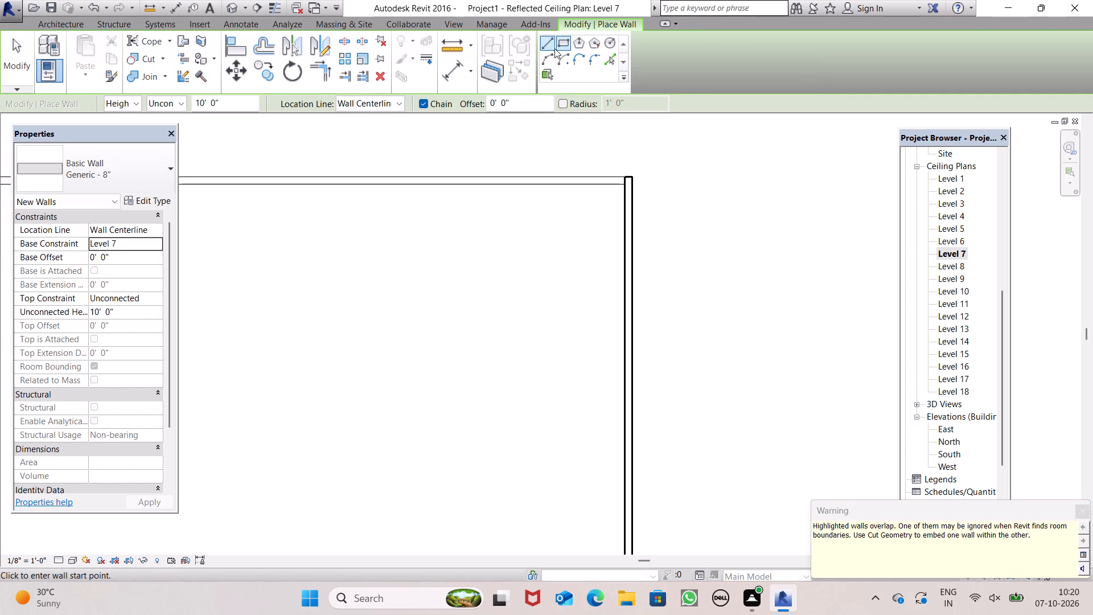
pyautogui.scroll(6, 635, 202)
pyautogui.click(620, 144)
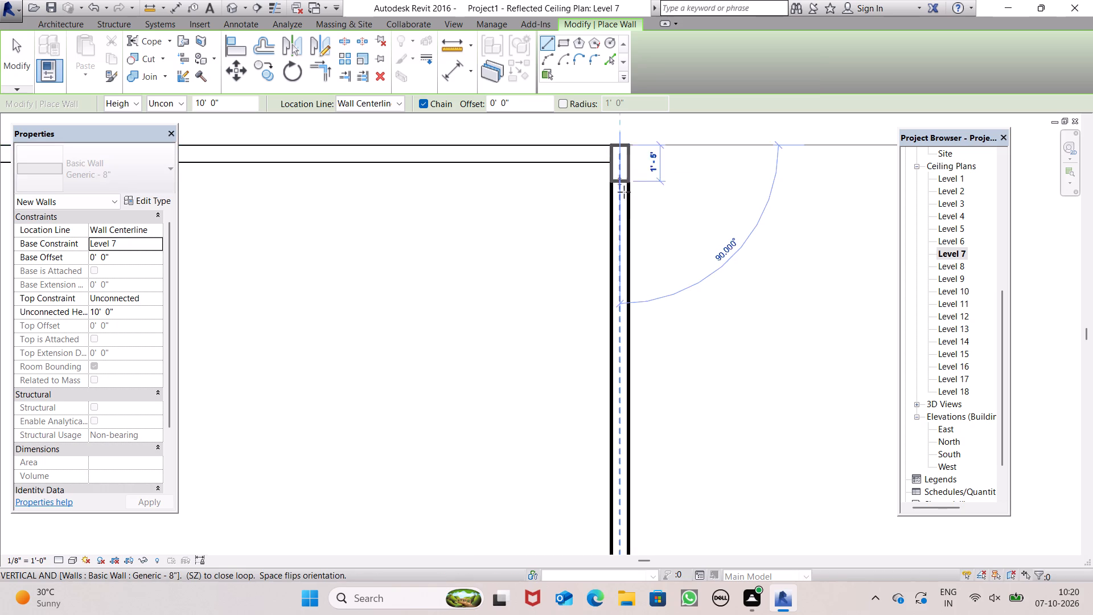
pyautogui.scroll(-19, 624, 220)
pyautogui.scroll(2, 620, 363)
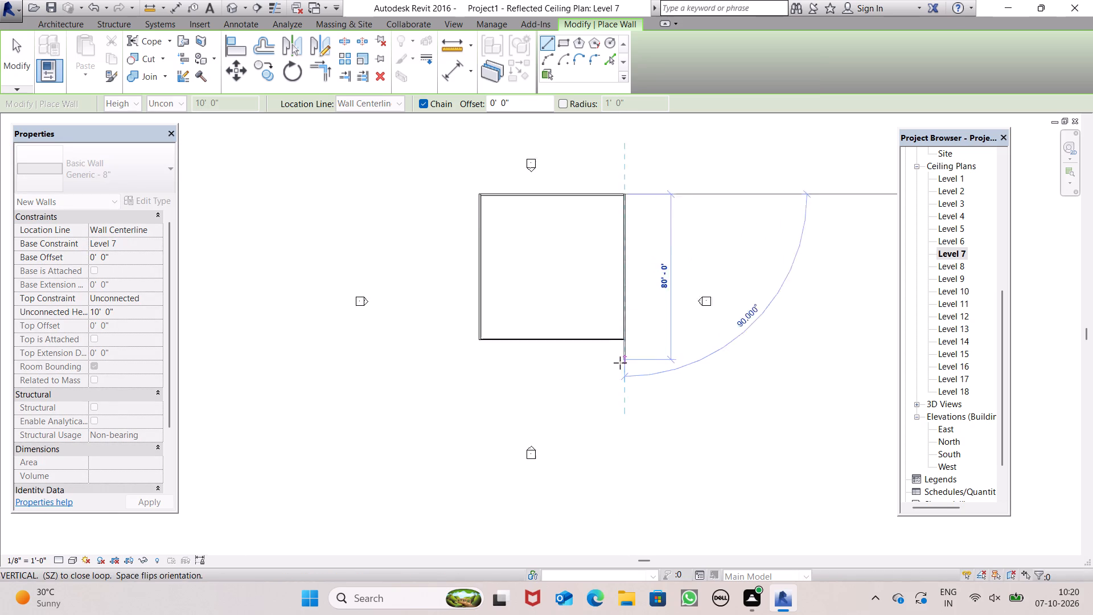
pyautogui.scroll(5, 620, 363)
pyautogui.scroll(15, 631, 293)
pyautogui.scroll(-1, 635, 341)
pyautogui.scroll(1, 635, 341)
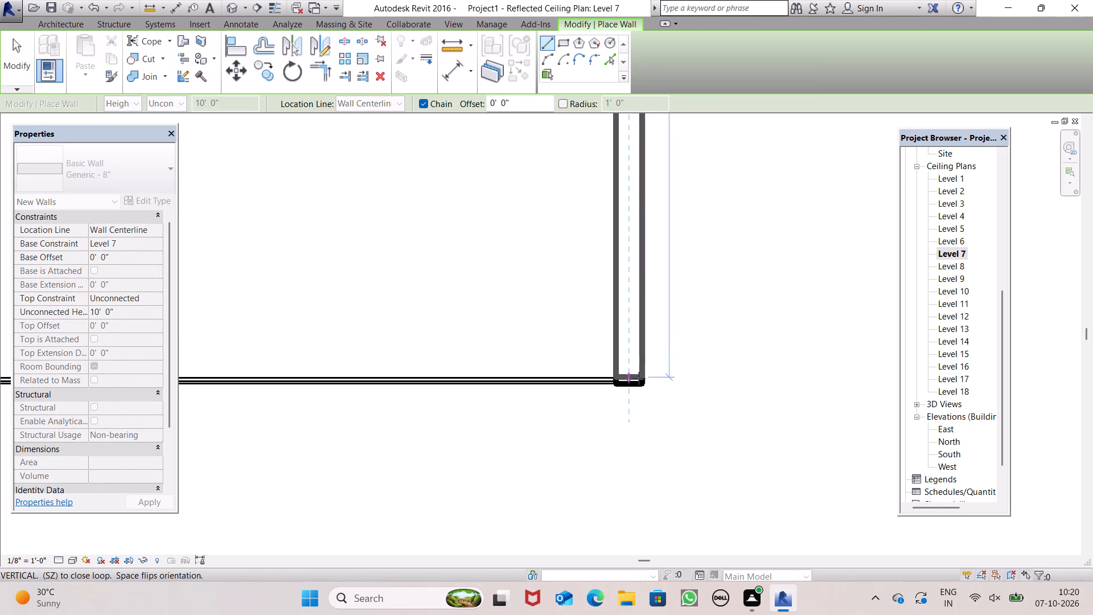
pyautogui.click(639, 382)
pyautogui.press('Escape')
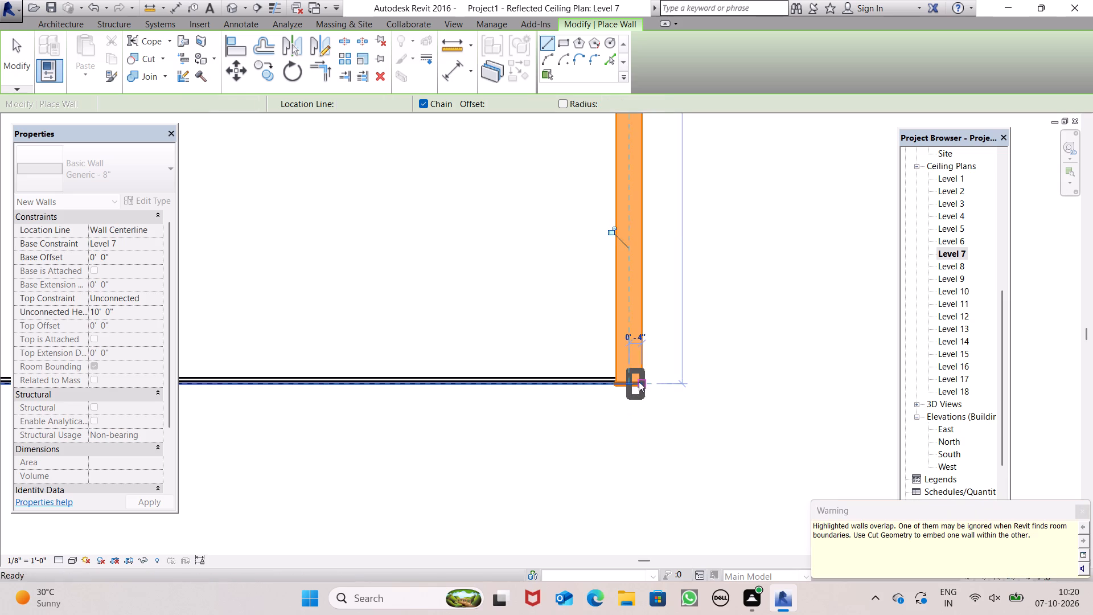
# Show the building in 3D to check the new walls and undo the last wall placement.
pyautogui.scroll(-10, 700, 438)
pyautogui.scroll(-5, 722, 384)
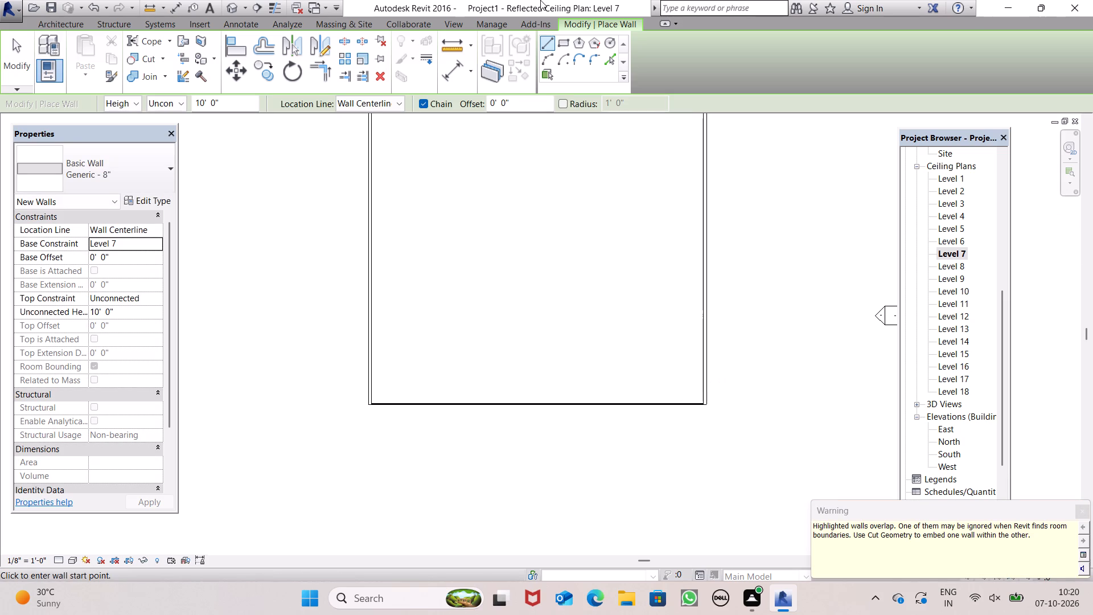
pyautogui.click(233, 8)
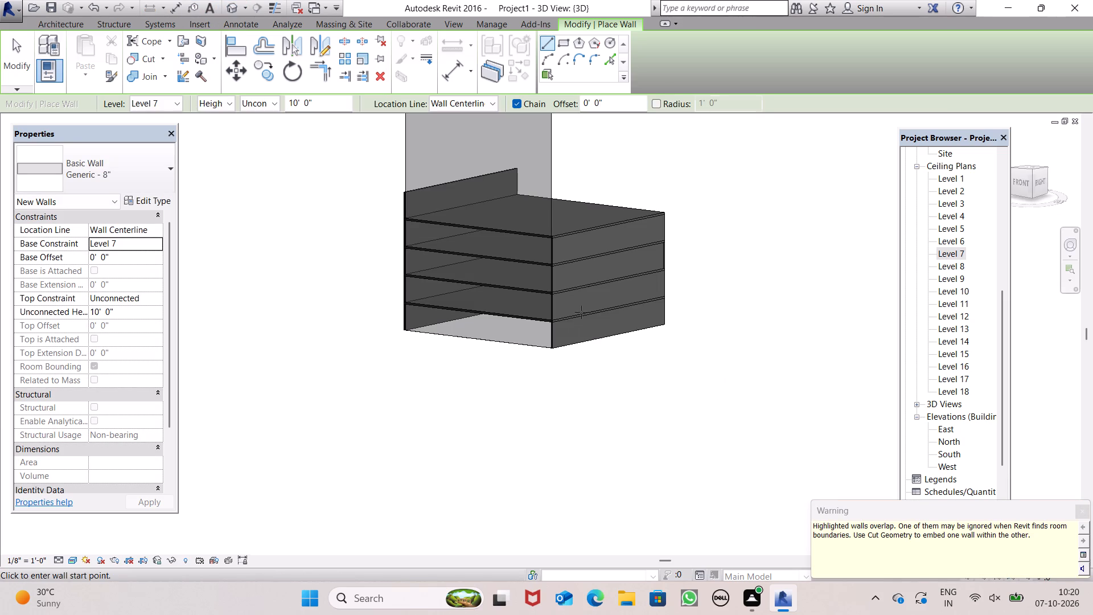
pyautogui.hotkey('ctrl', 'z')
# Reopen the Level 7 ceiling plan around the building's southeast corner.
pyautogui.doubleClick(956, 255)
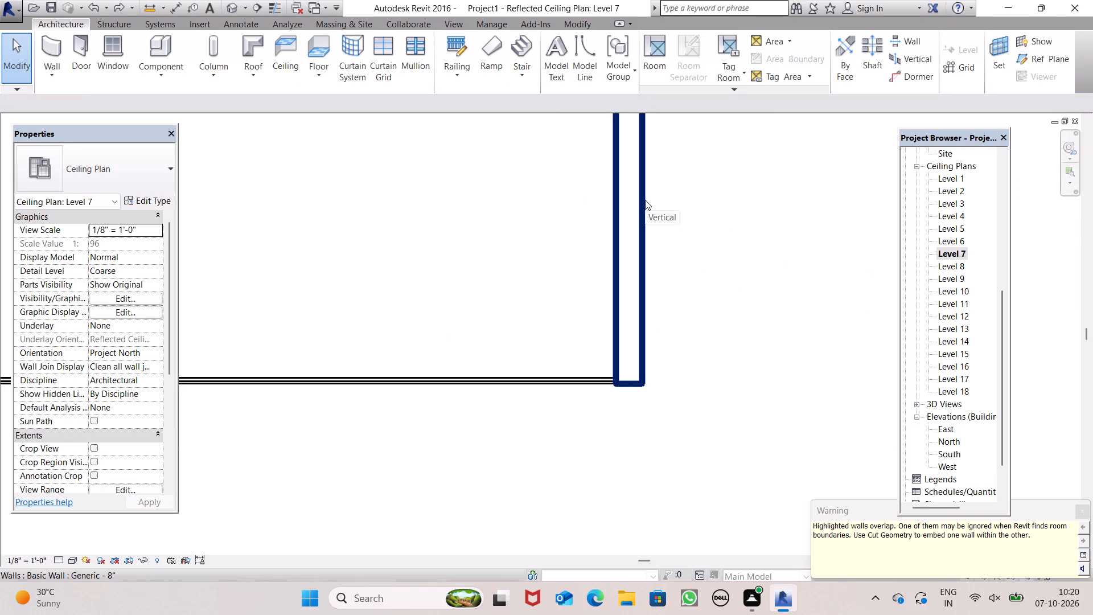
pyautogui.scroll(-2, 829, 323)
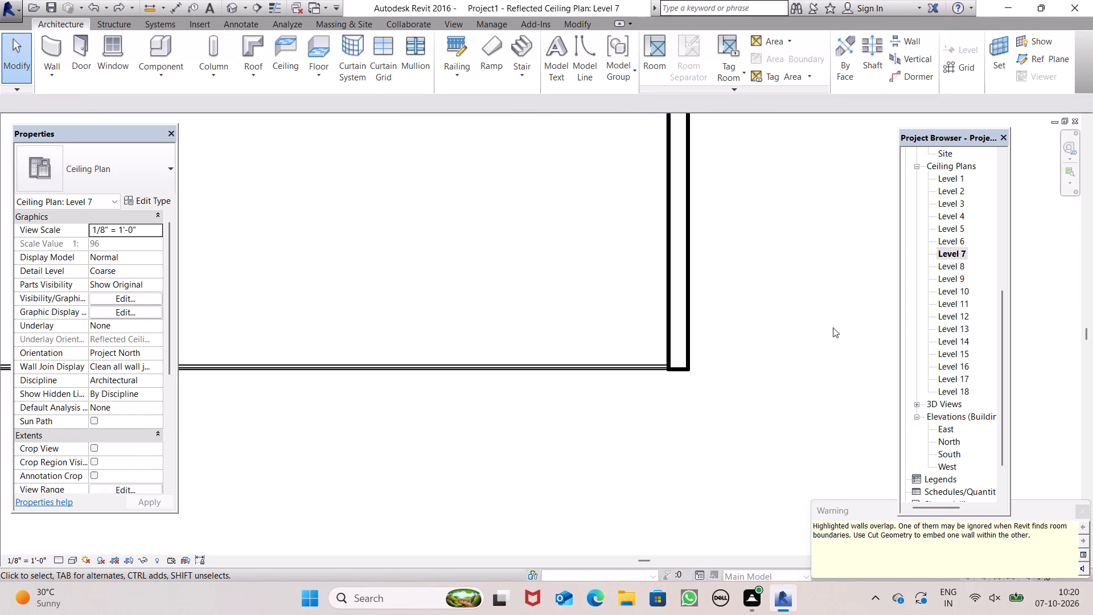
pyautogui.scroll(-4, 833, 327)
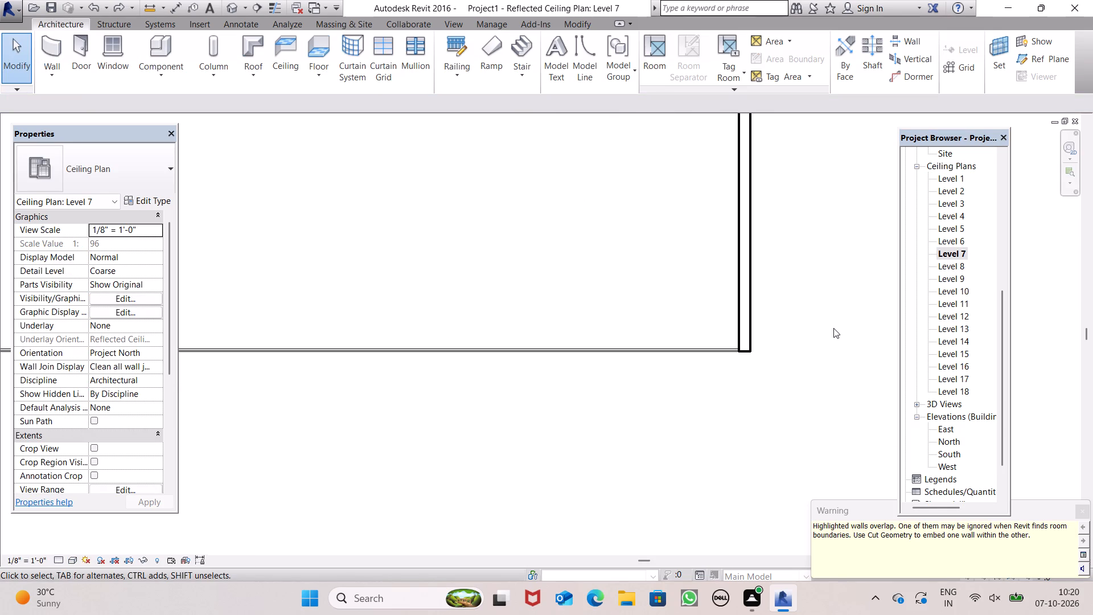
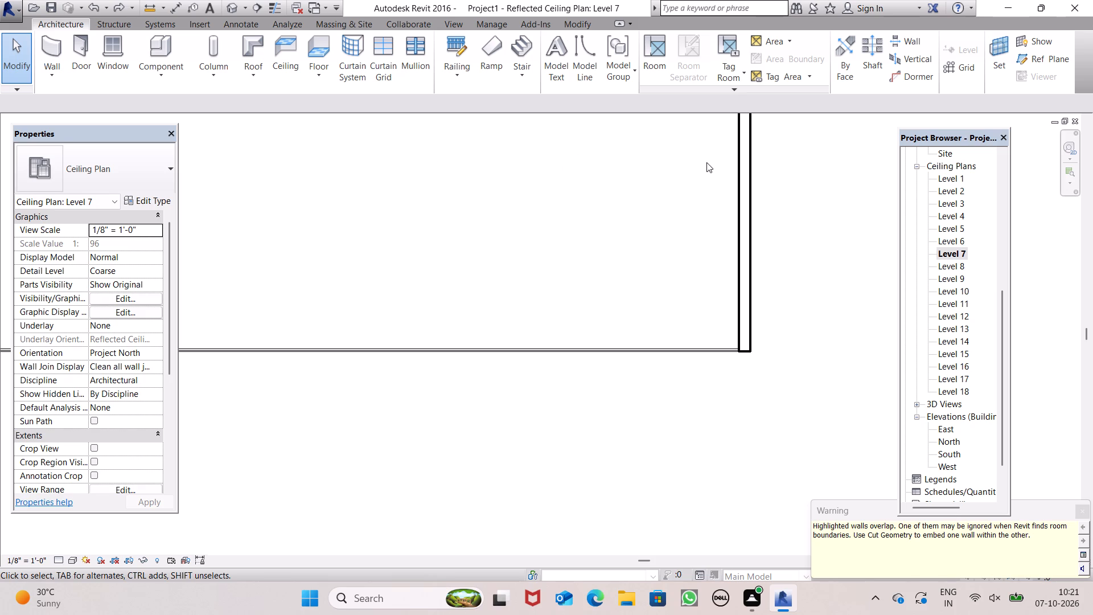
# Draw a Generic - 8" wall based on Level 7, 10' high, along the north edge of the Level 7 ceiling plan, corner to corner.
pyautogui.scroll(-1, 817, 337)
pyautogui.scroll(-9, 777, 461)
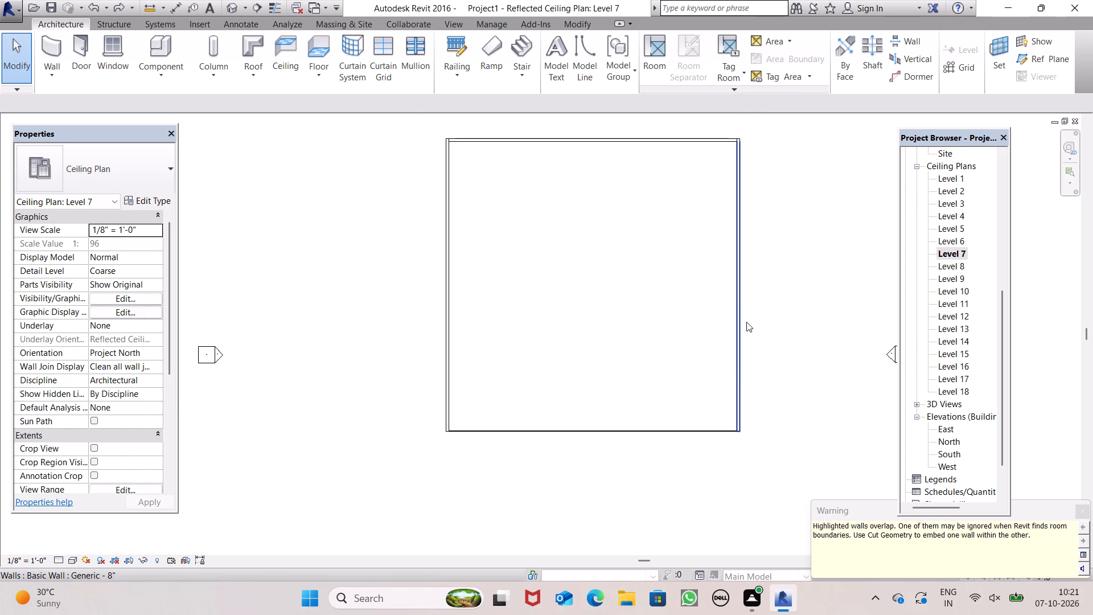
pyautogui.scroll(5, 767, 129)
pyautogui.scroll(-4, 421, 223)
pyautogui.scroll(4, 245, 125)
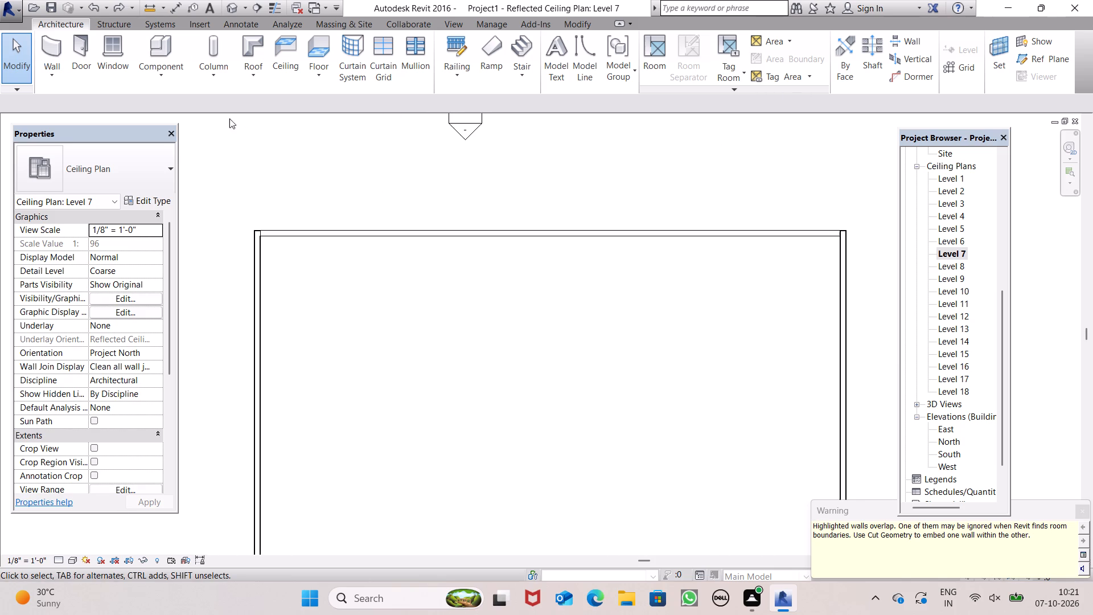
pyautogui.click(54, 59)
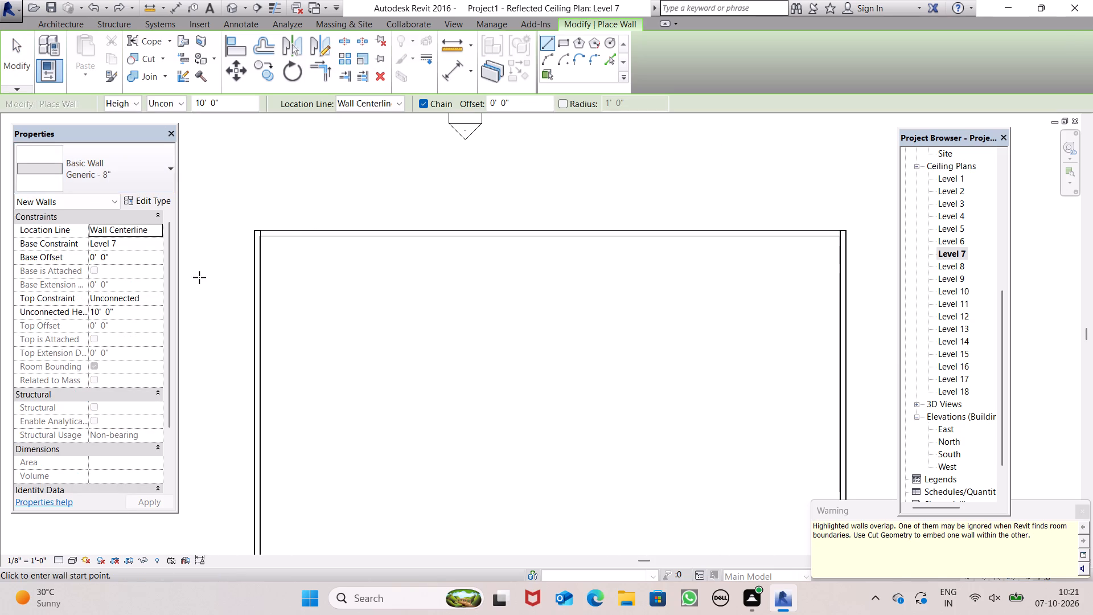
pyautogui.scroll(6, 294, 222)
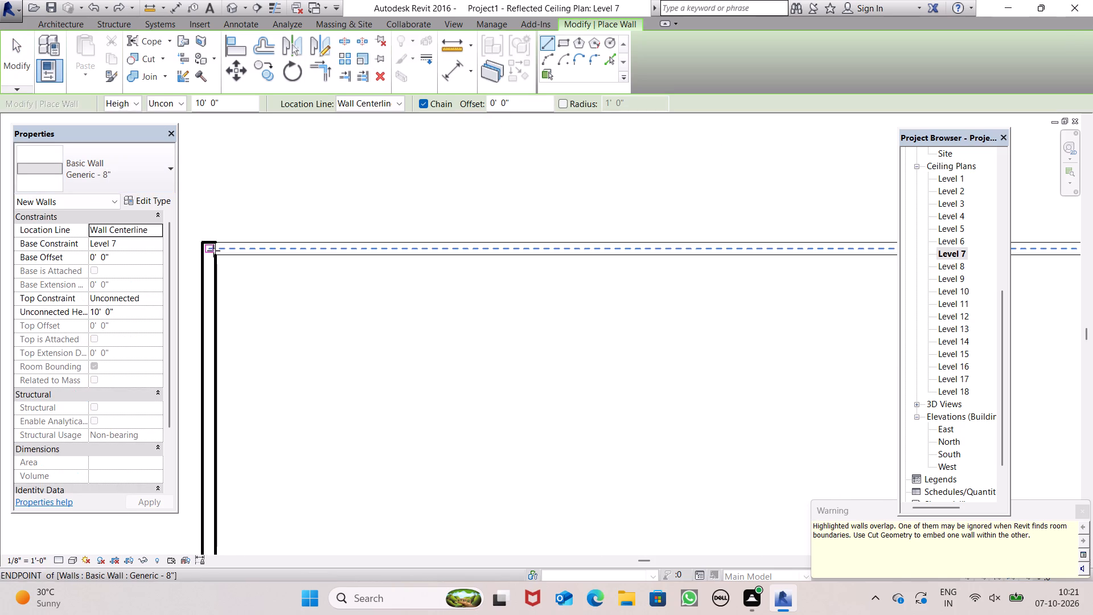
pyautogui.click(218, 251)
pyautogui.scroll(-8, 286, 247)
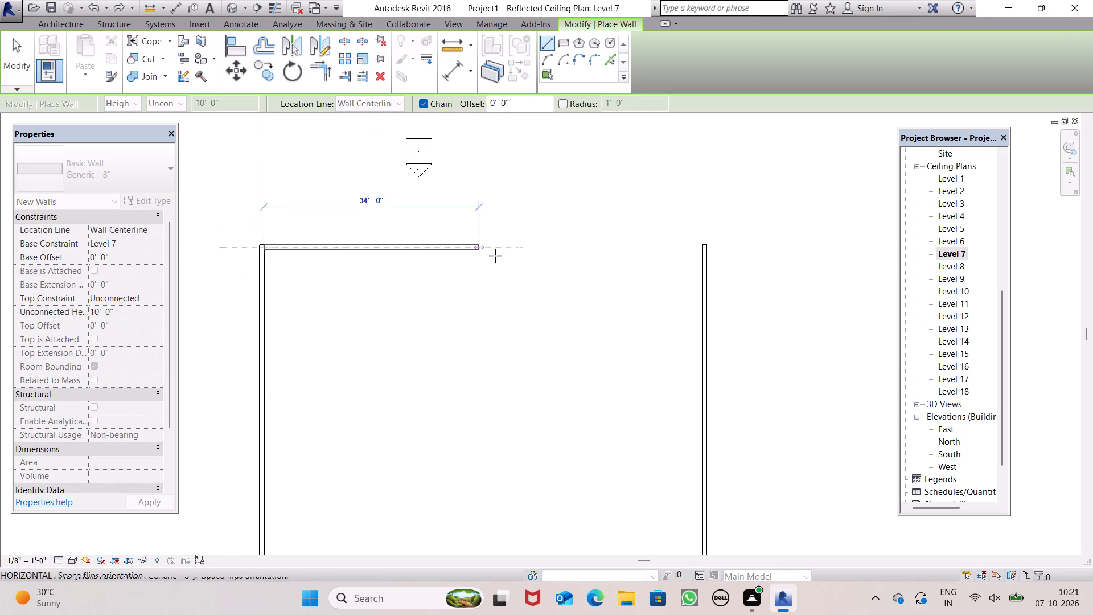
pyautogui.scroll(12, 692, 256)
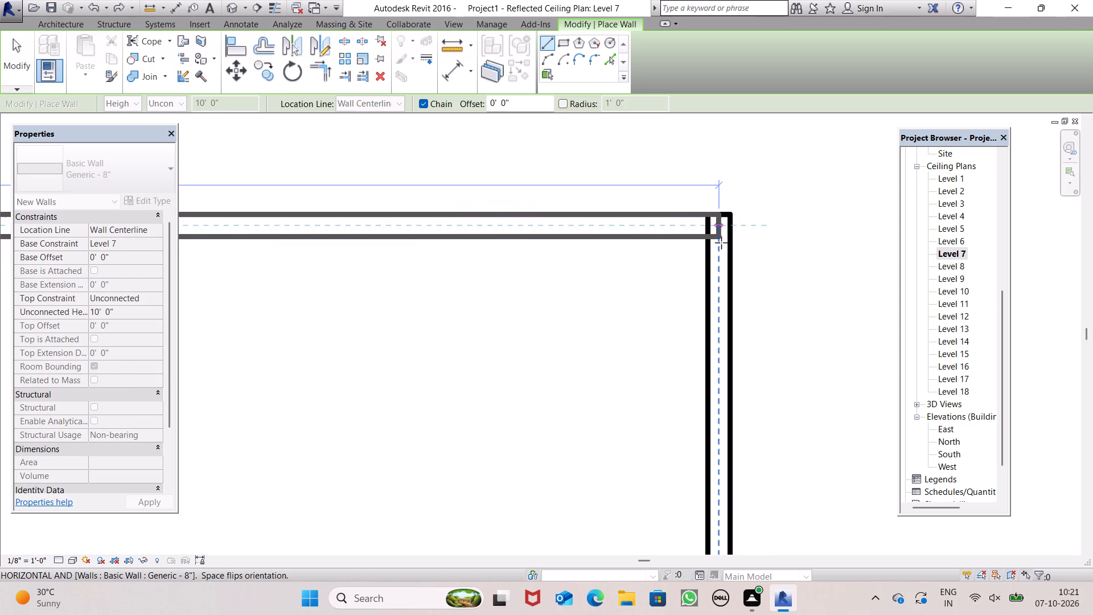
pyautogui.click(706, 244)
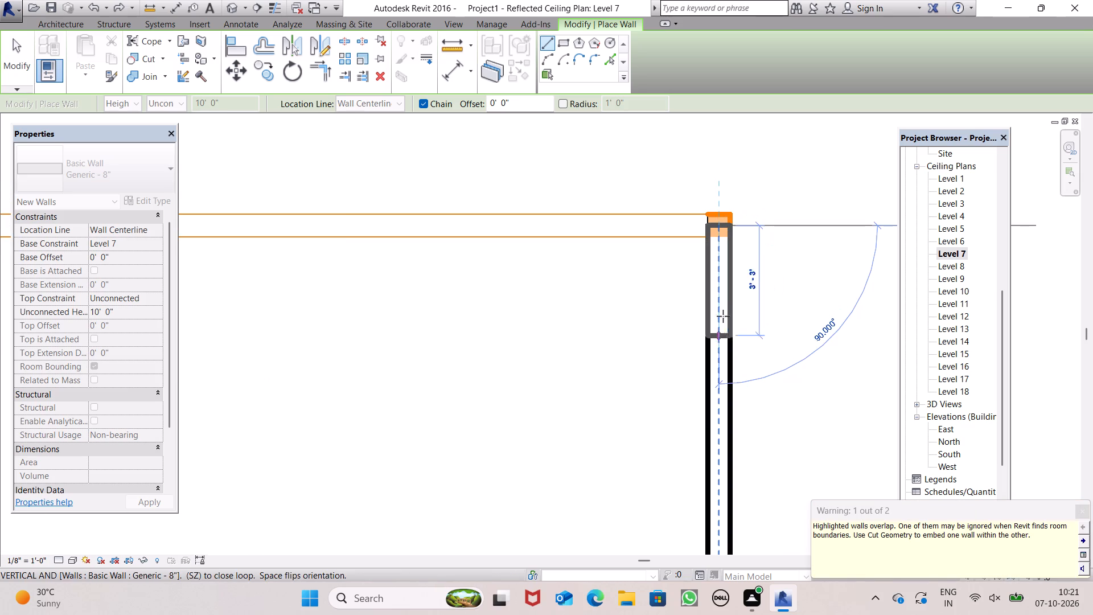
pyautogui.press('Escape')
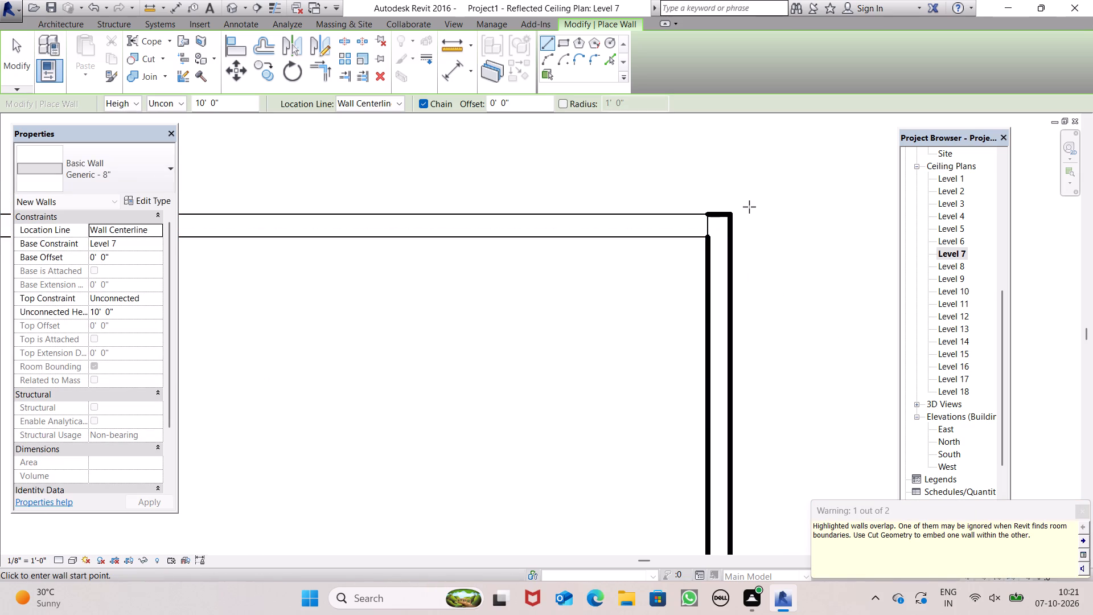
pyautogui.scroll(-4, 689, 164)
pyautogui.press('Escape')
pyautogui.scroll(-2, 755, 189)
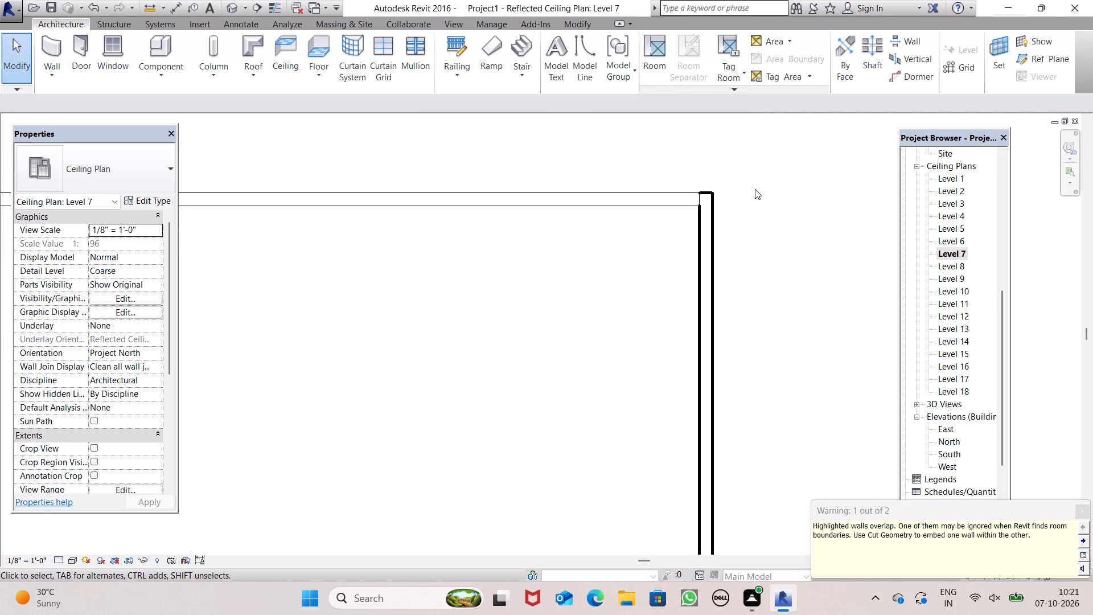
# Open the default 3D view to check the building's walls.
pyautogui.scroll(-5, 755, 189)
pyautogui.scroll(-2, 739, 235)
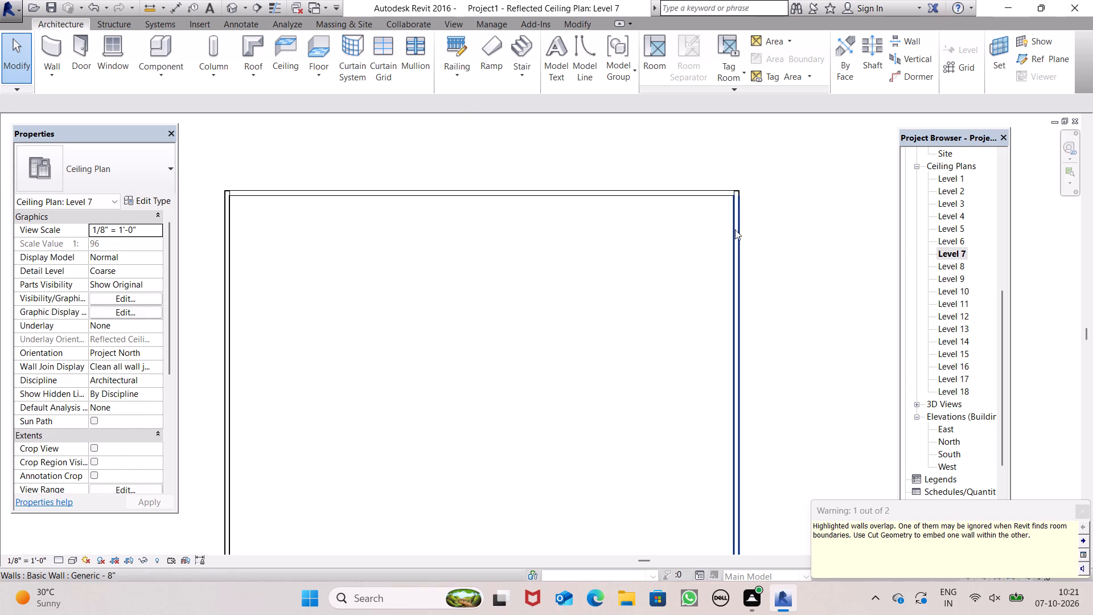
pyautogui.scroll(-4, 735, 229)
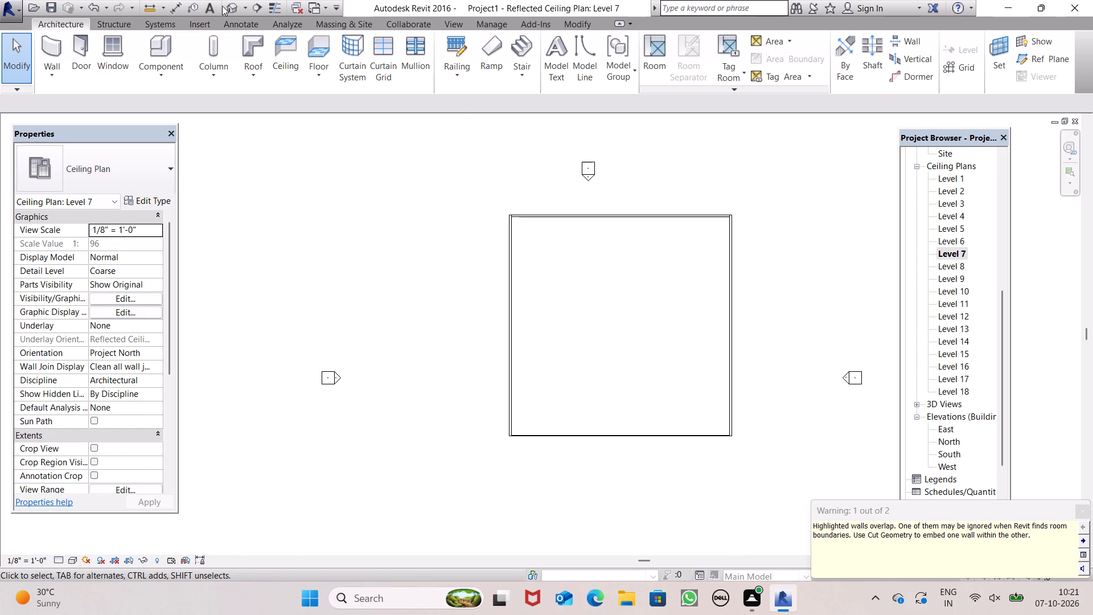
pyautogui.click(231, 9)
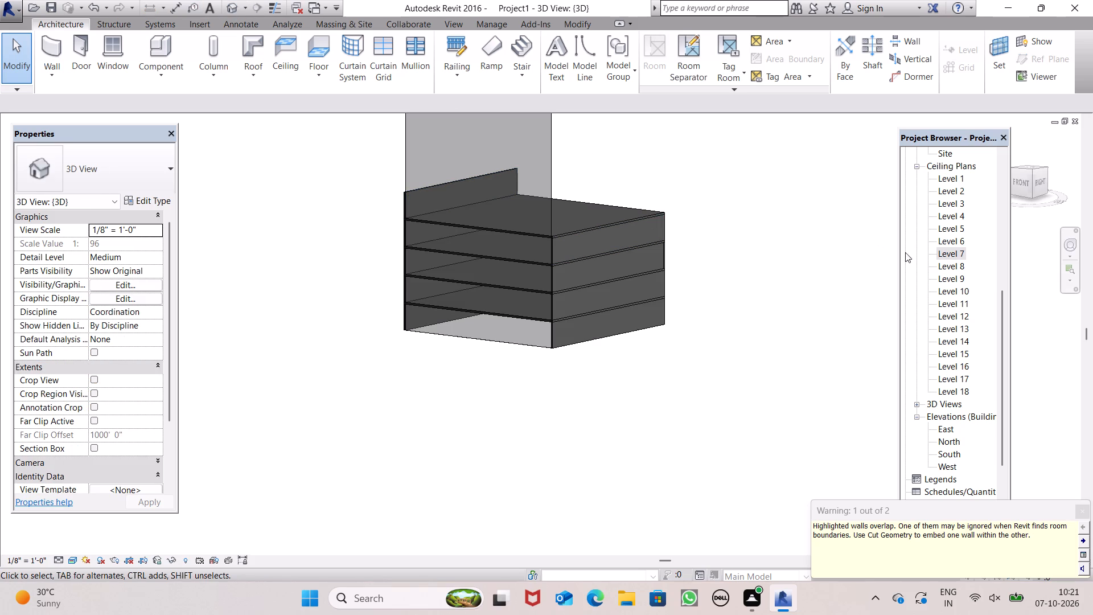
# In the Level 7 ceiling plan, draw a 10' high Generic - 8" wall with base constraint Level 9 along the full east edge.
pyautogui.doubleClick(948, 253)
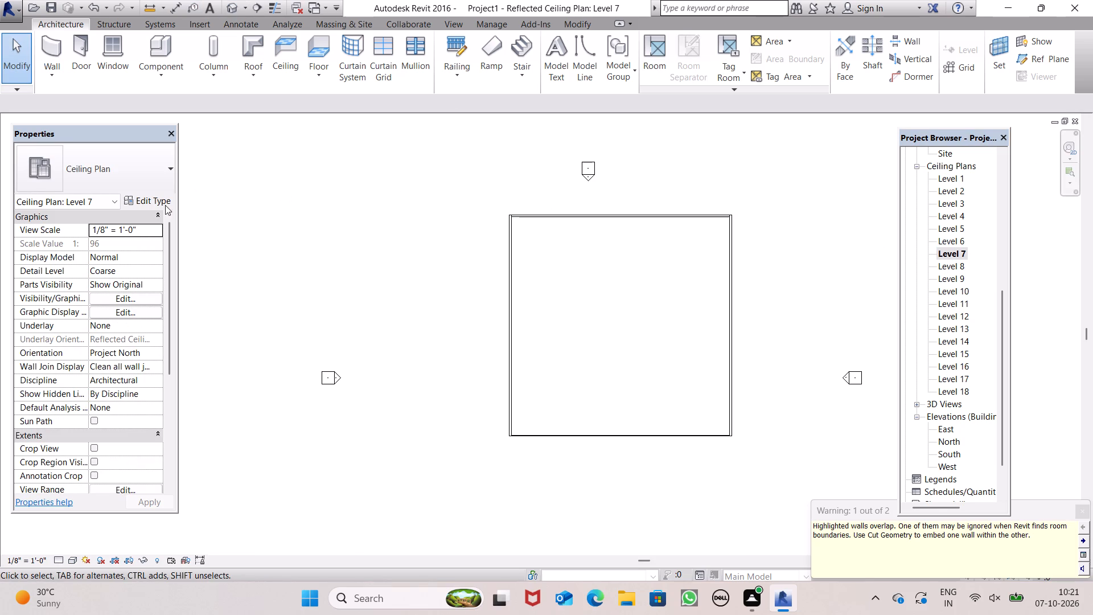
pyautogui.click(53, 54)
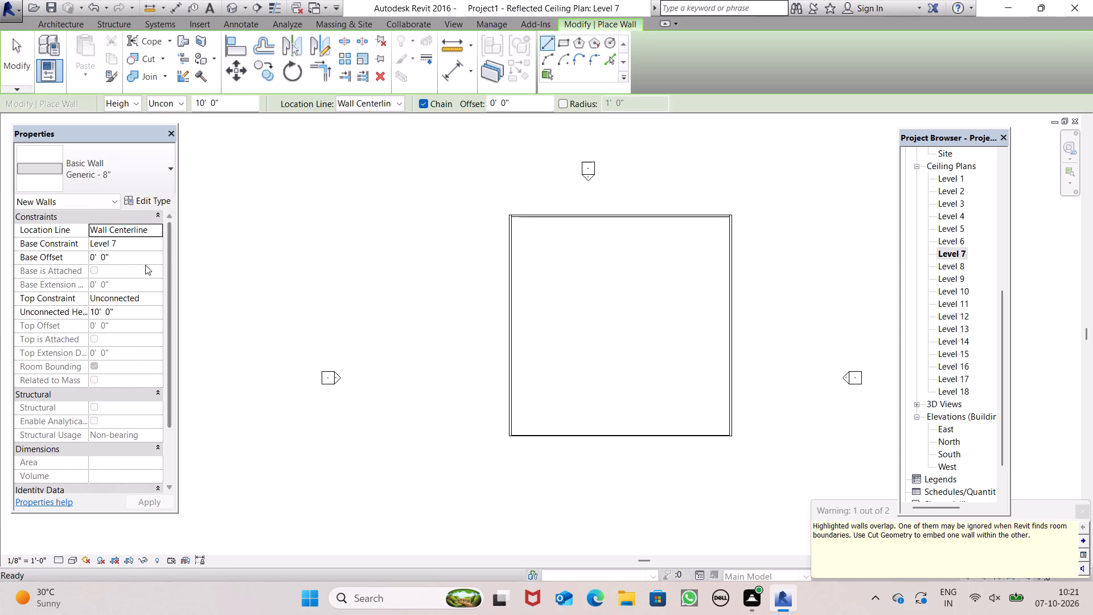
pyautogui.click(161, 243)
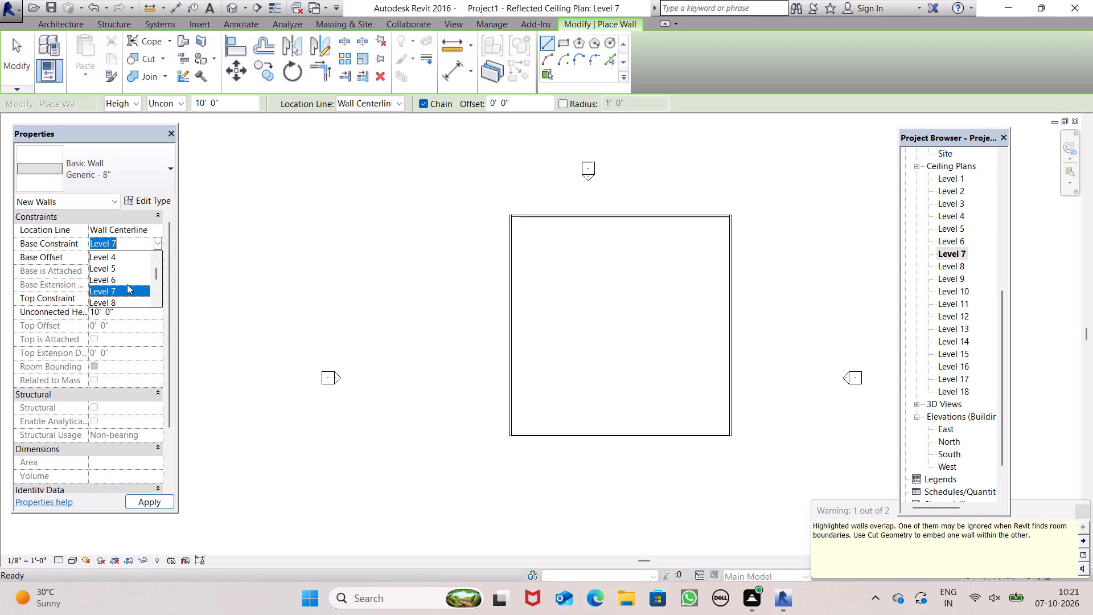
pyautogui.scroll(-1, 129, 282)
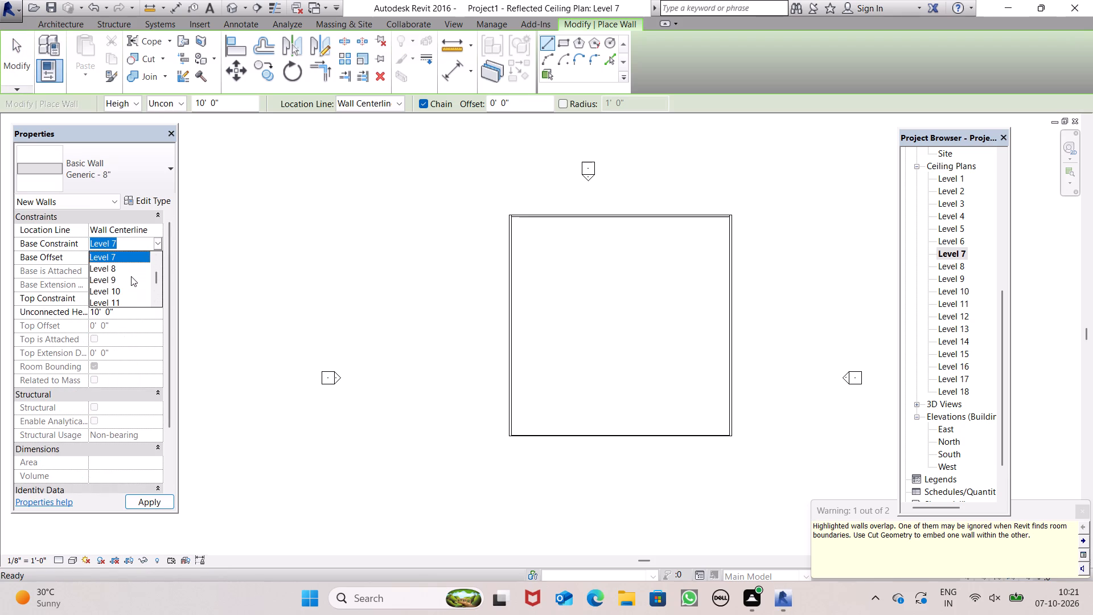
pyautogui.click(118, 276)
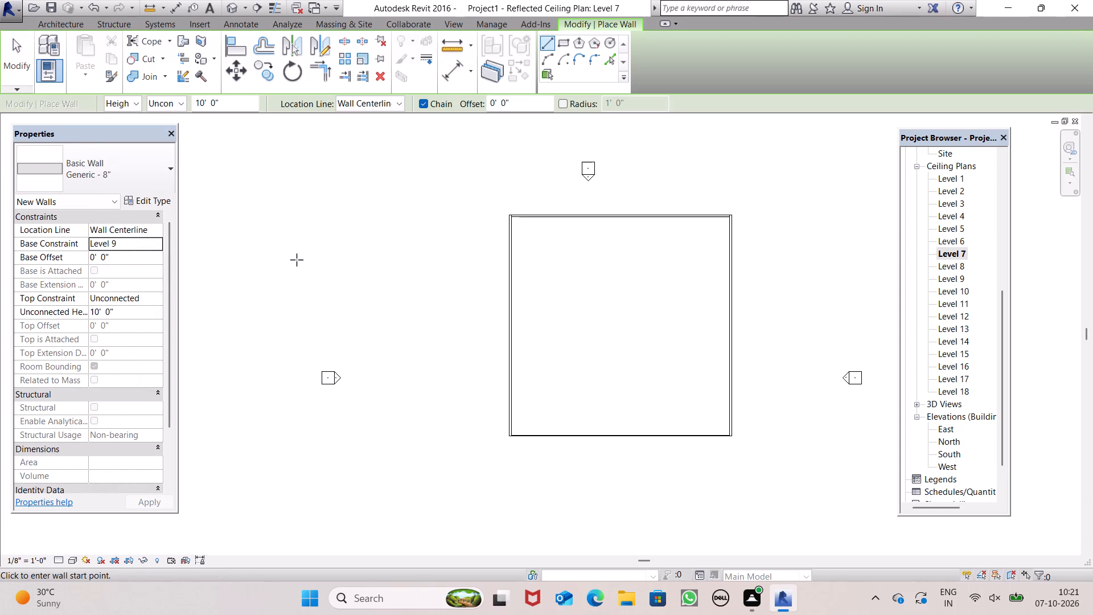
pyautogui.scroll(1, 790, 413)
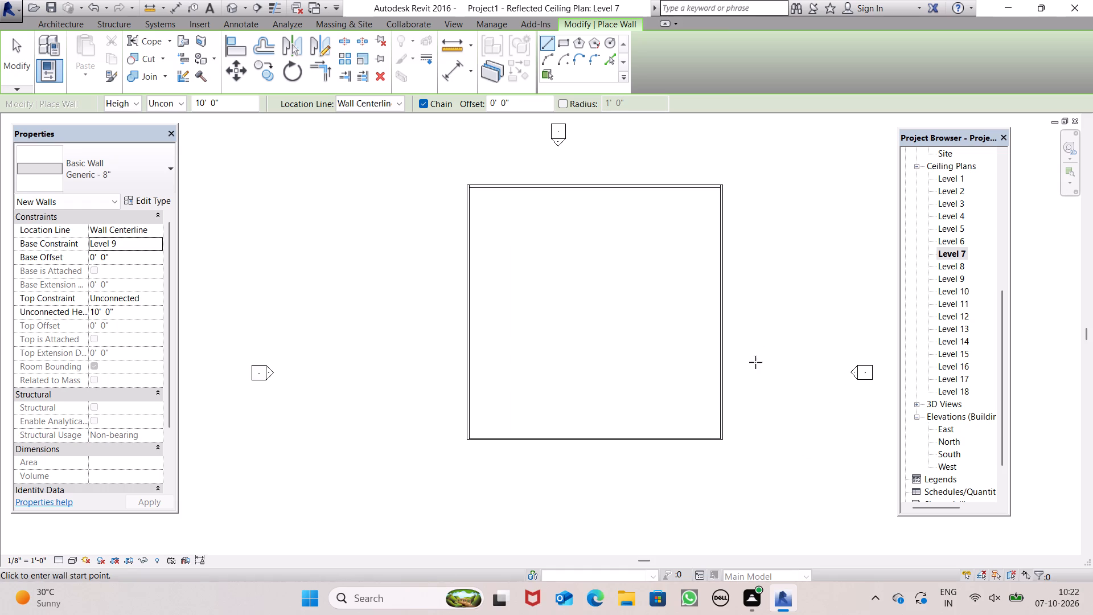
pyautogui.scroll(11, 734, 417)
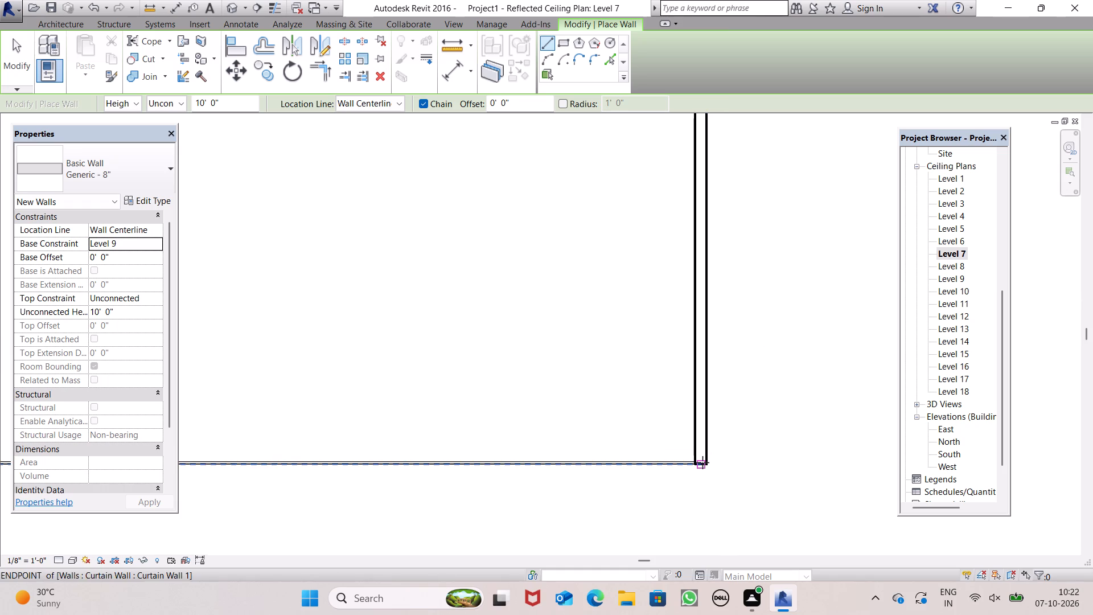
pyautogui.click(702, 462)
pyautogui.scroll(-7, 698, 366)
pyautogui.scroll(-4, 718, 321)
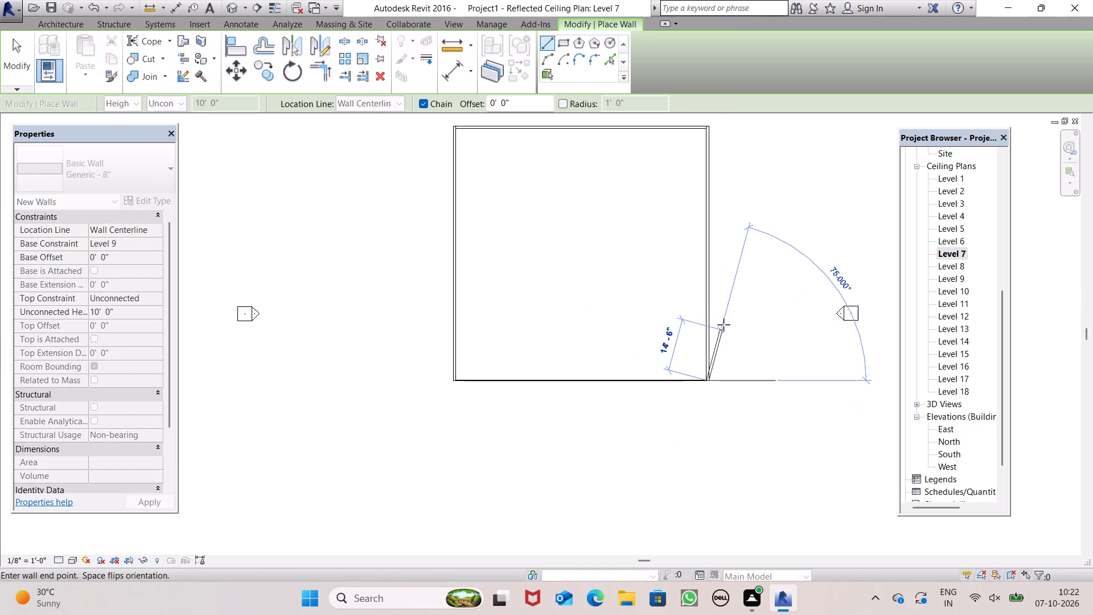
pyautogui.scroll(-3, 724, 323)
pyautogui.scroll(6, 710, 219)
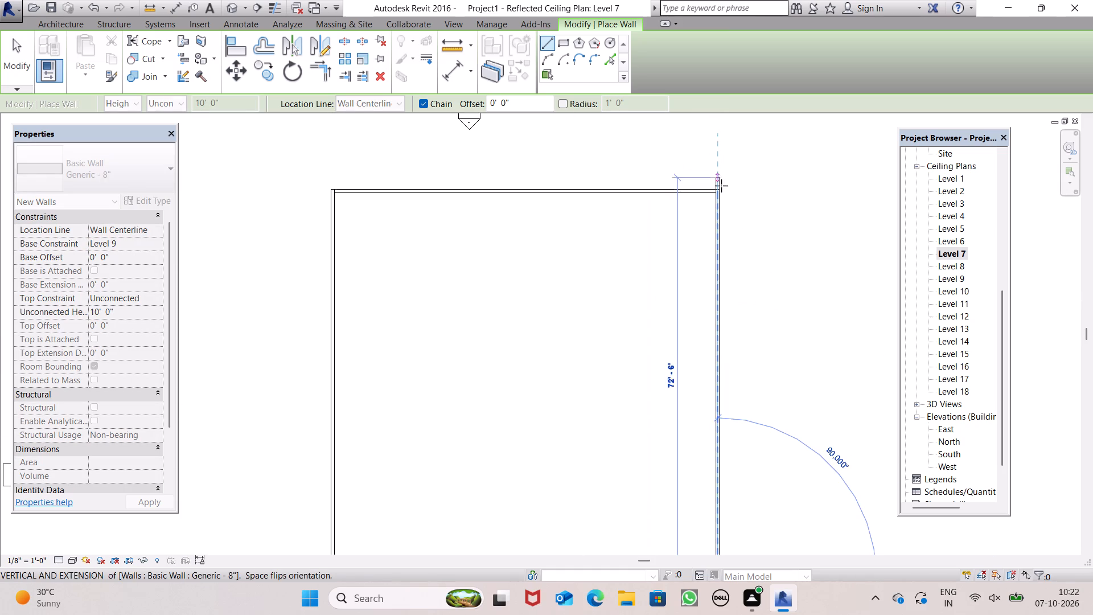
pyautogui.scroll(15, 723, 189)
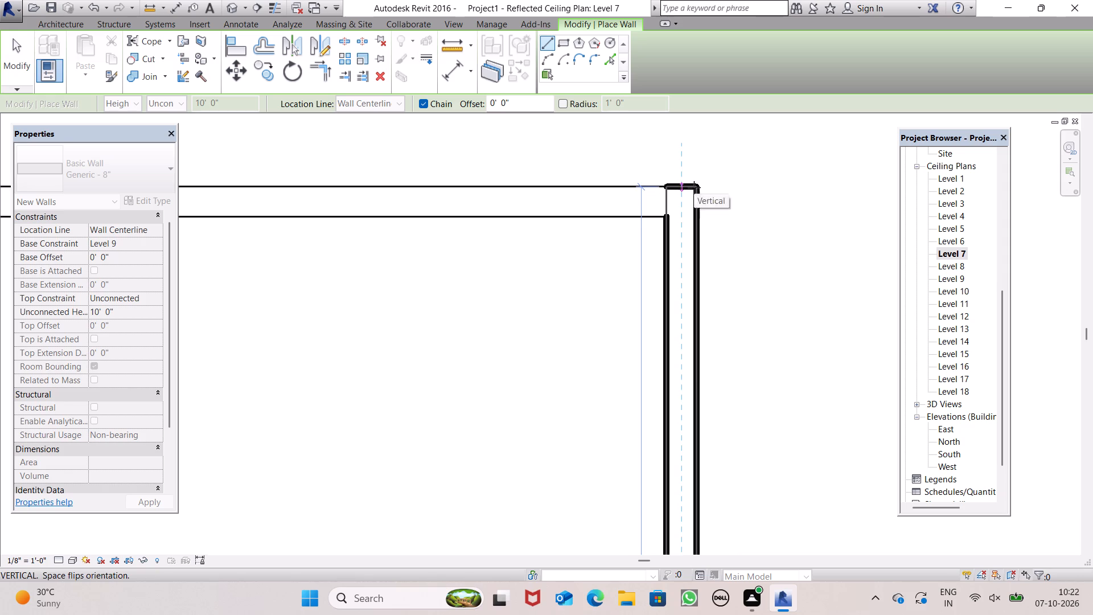
pyautogui.click(694, 187)
pyautogui.press('Escape')
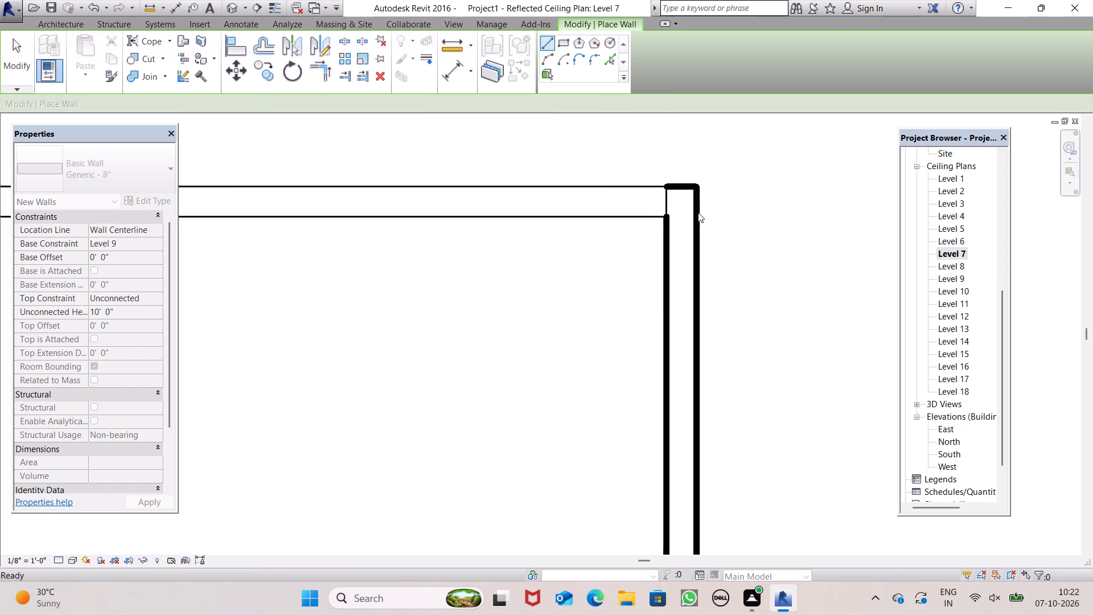
# Draw another 10' high Generic - 8" wall based on Level 7 along the north edge, from the northwest corner to the northeast corner.
pyautogui.scroll(-12, 750, 231)
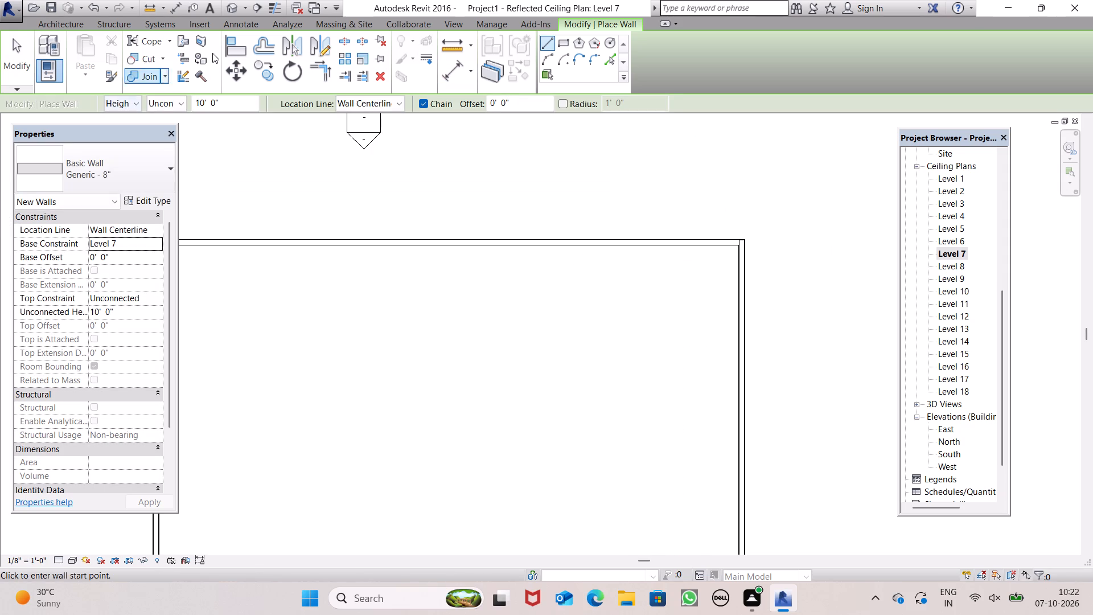
pyautogui.scroll(-4, 601, 220)
pyautogui.scroll(3, 396, 239)
pyautogui.scroll(-1, 385, 241)
pyautogui.scroll(11, 377, 240)
pyautogui.click(316, 242)
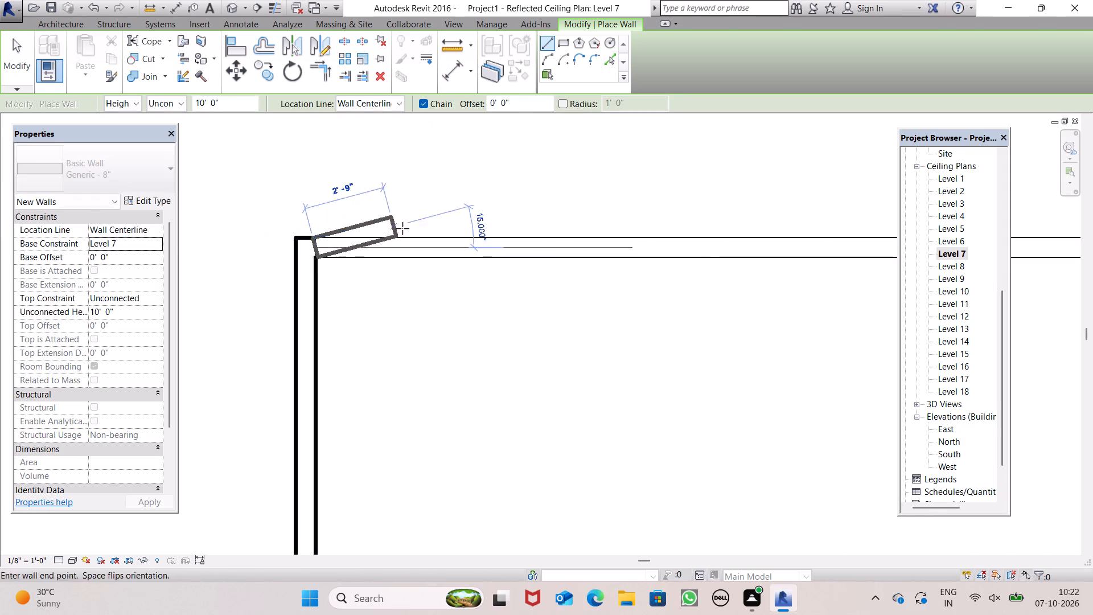
pyautogui.scroll(-16, 414, 240)
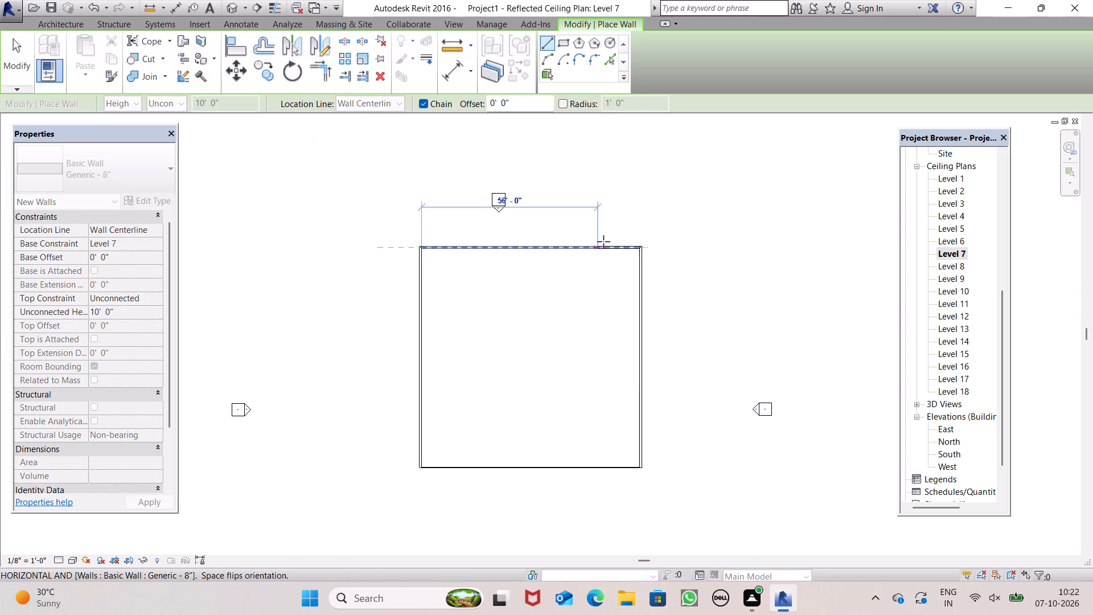
pyautogui.scroll(5, 603, 241)
pyautogui.scroll(13, 685, 242)
pyautogui.scroll(4, 636, 272)
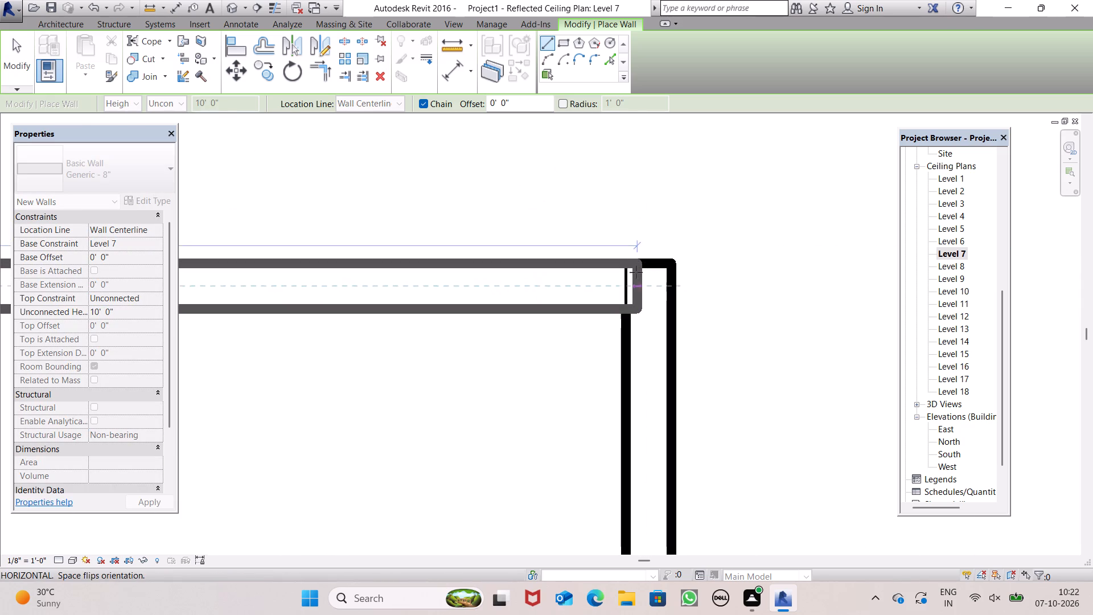
pyautogui.scroll(3, 636, 272)
pyautogui.click(624, 272)
pyautogui.press('Escape')
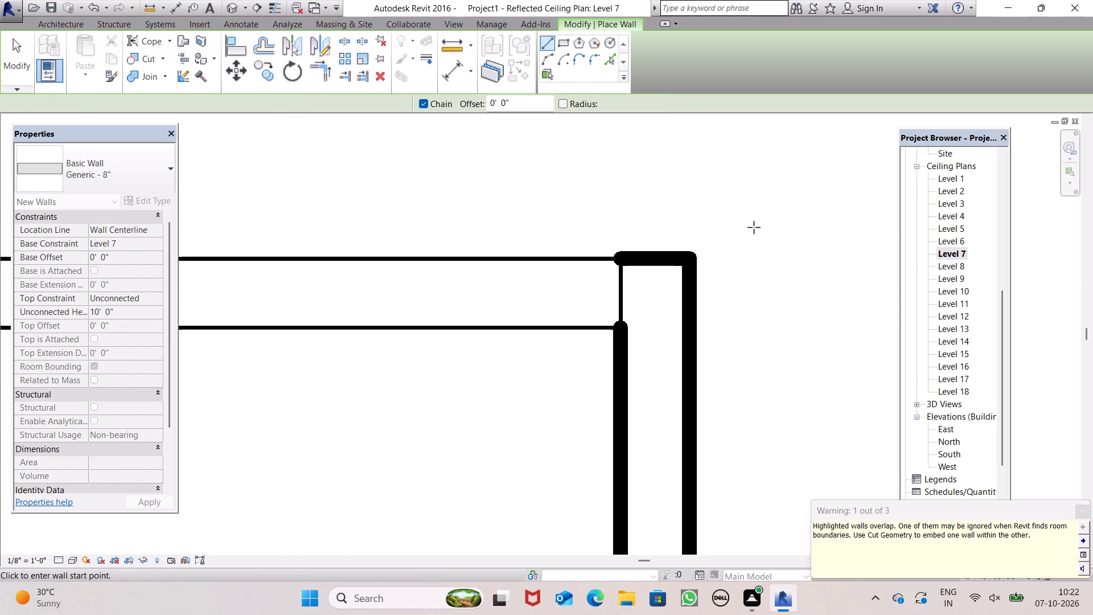
pyautogui.scroll(-11, 770, 219)
pyautogui.click(688, 187)
pyautogui.scroll(-7, 676, 222)
pyautogui.press('Escape')
# Open the default 3D view to check the east and north walls.
pyautogui.scroll(-1, 549, 189)
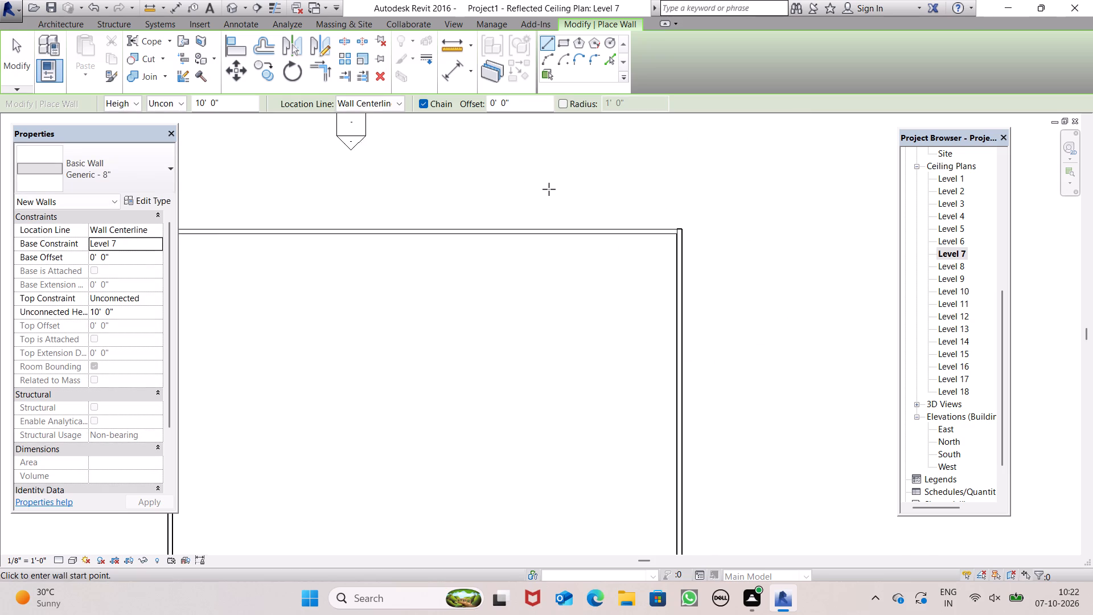
pyautogui.scroll(-3, 549, 189)
pyautogui.click(225, 7)
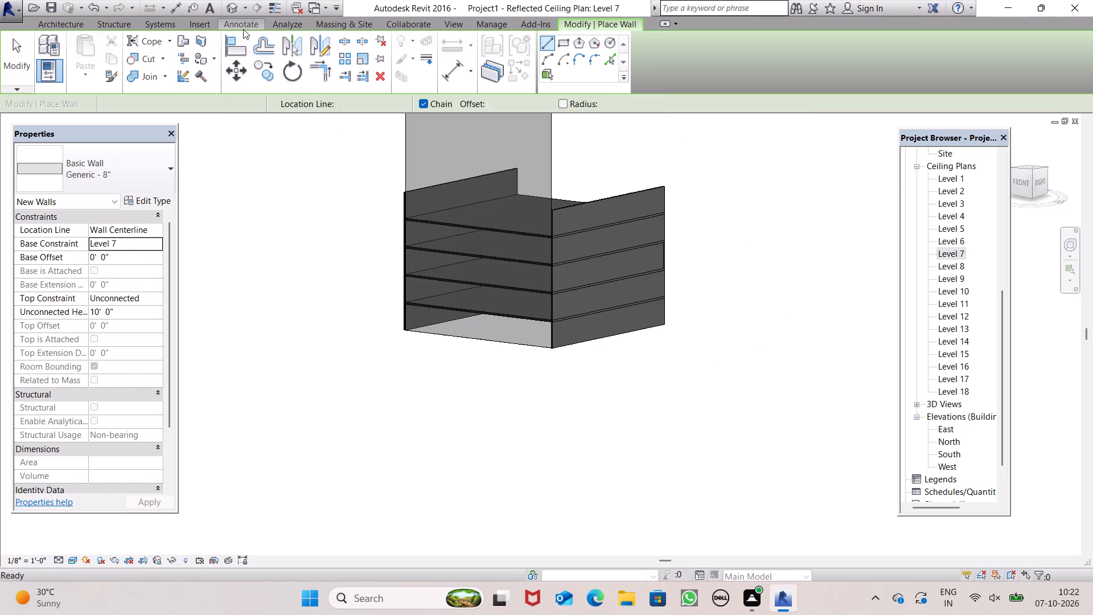
# In the Level 7 ceiling plan, draw a 10' high Generic - 8" wall with base constraint Level 9 along the full north edge.
pyautogui.doubleClick(949, 252)
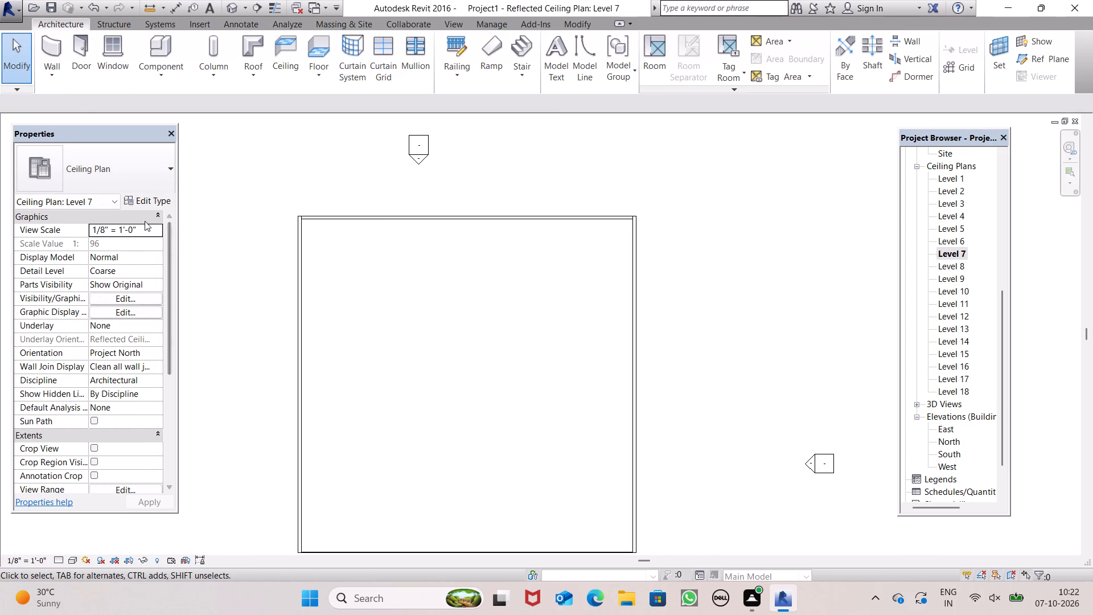
pyautogui.click(48, 48)
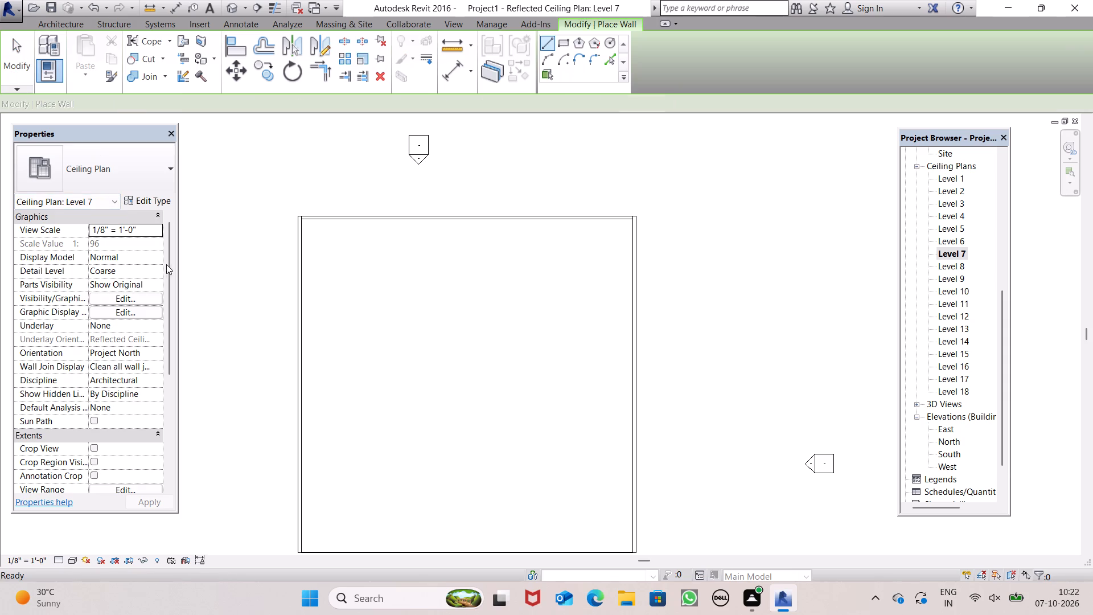
pyautogui.click(151, 246)
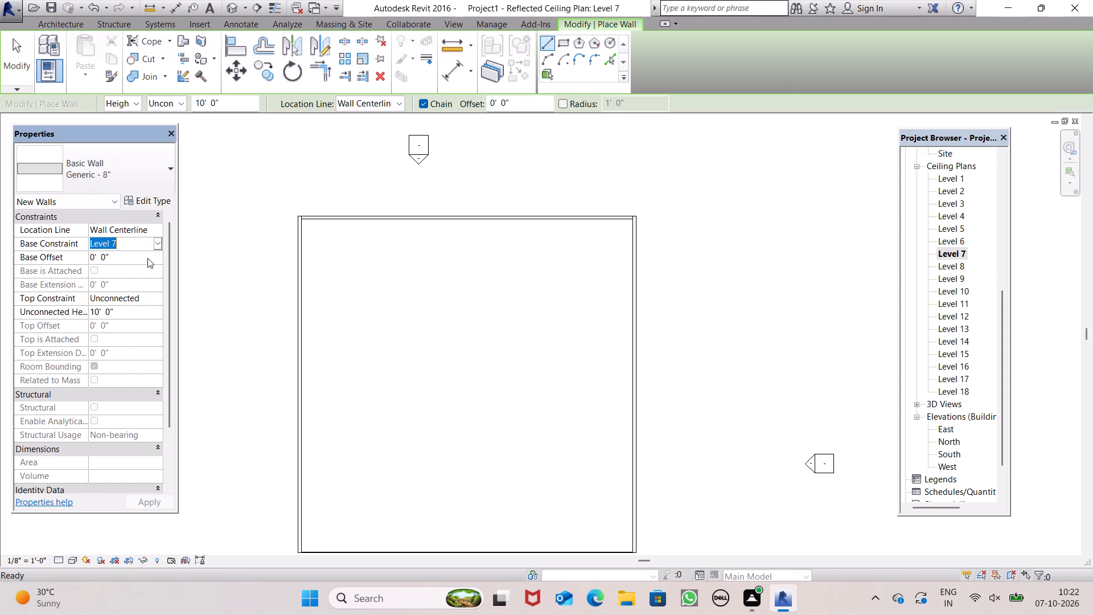
pyautogui.click(158, 247)
pyautogui.scroll(-2, 130, 290)
pyautogui.scroll(2, 116, 273)
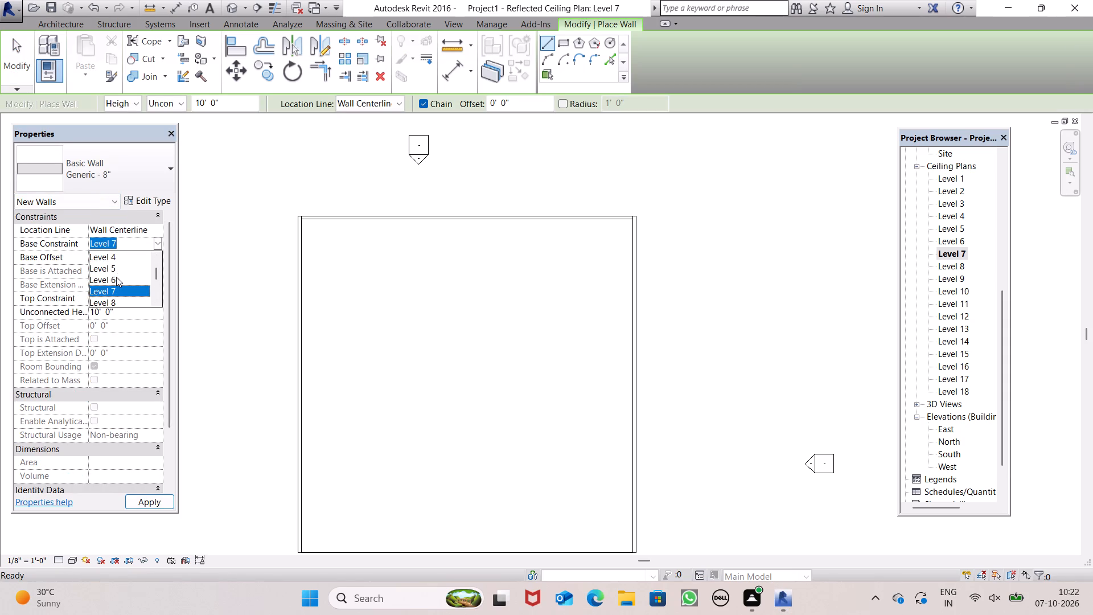
pyautogui.scroll(-1, 116, 277)
pyautogui.click(117, 280)
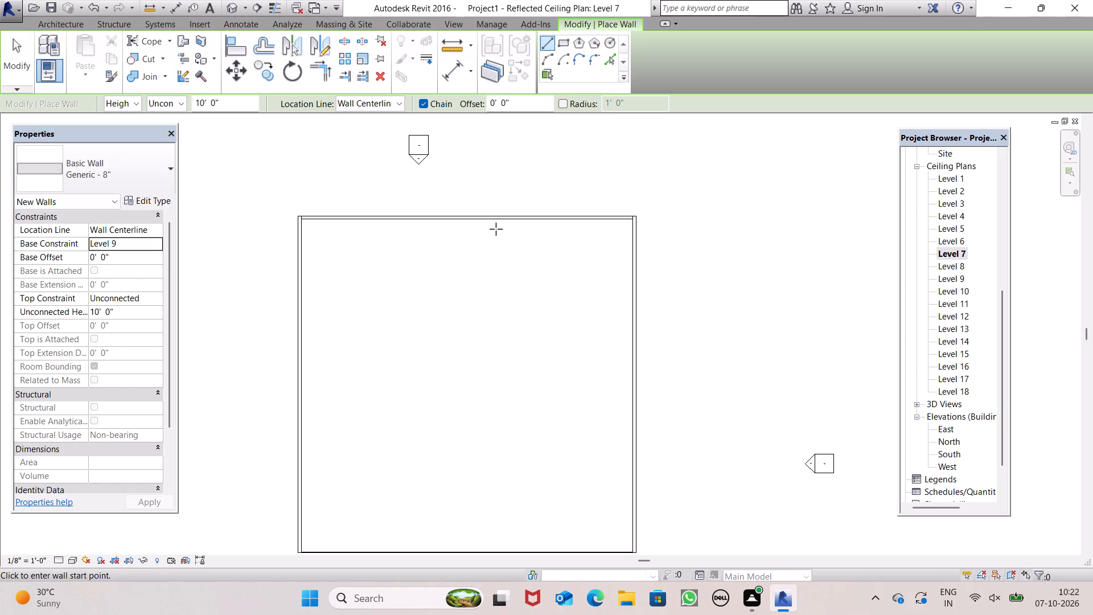
pyautogui.scroll(4, 315, 218)
pyautogui.scroll(-1, 314, 218)
pyautogui.scroll(1, 314, 218)
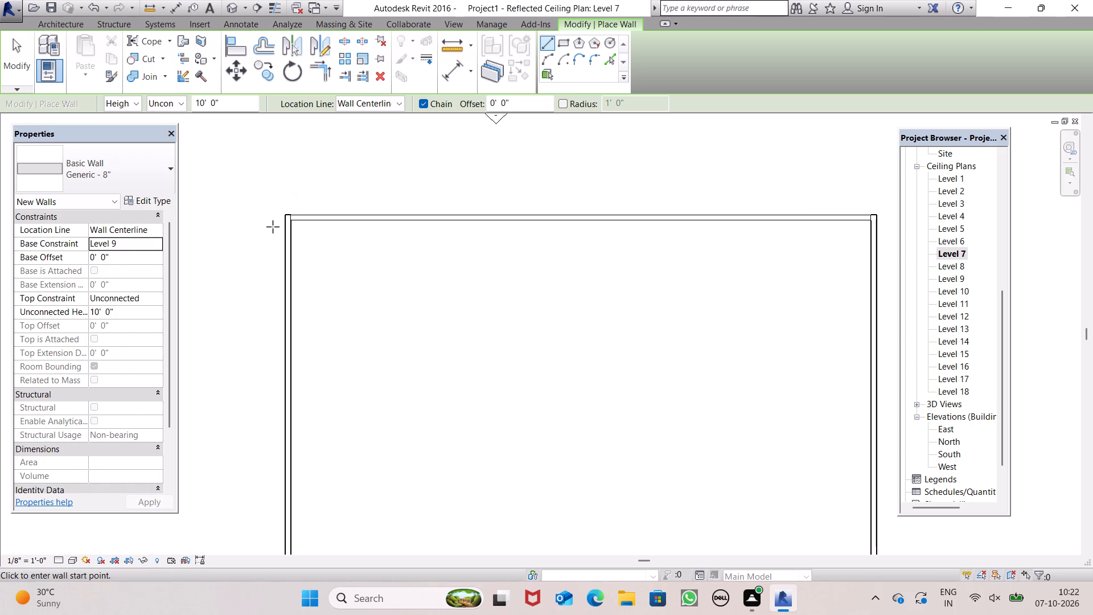
pyautogui.scroll(8, 290, 209)
pyautogui.click(295, 234)
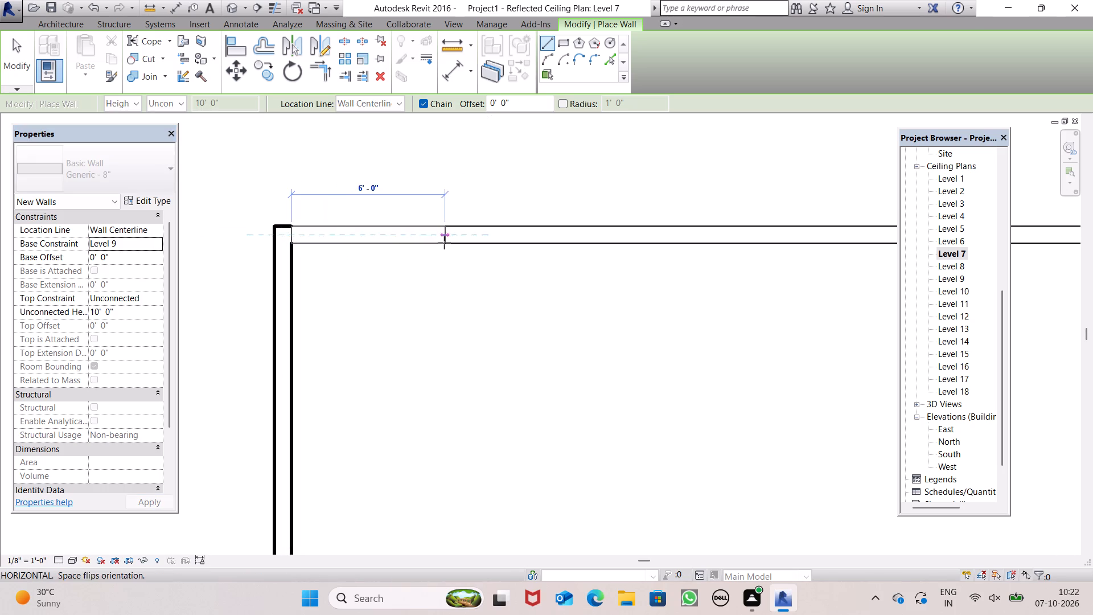
pyautogui.scroll(-11, 444, 243)
pyautogui.scroll(3, 772, 243)
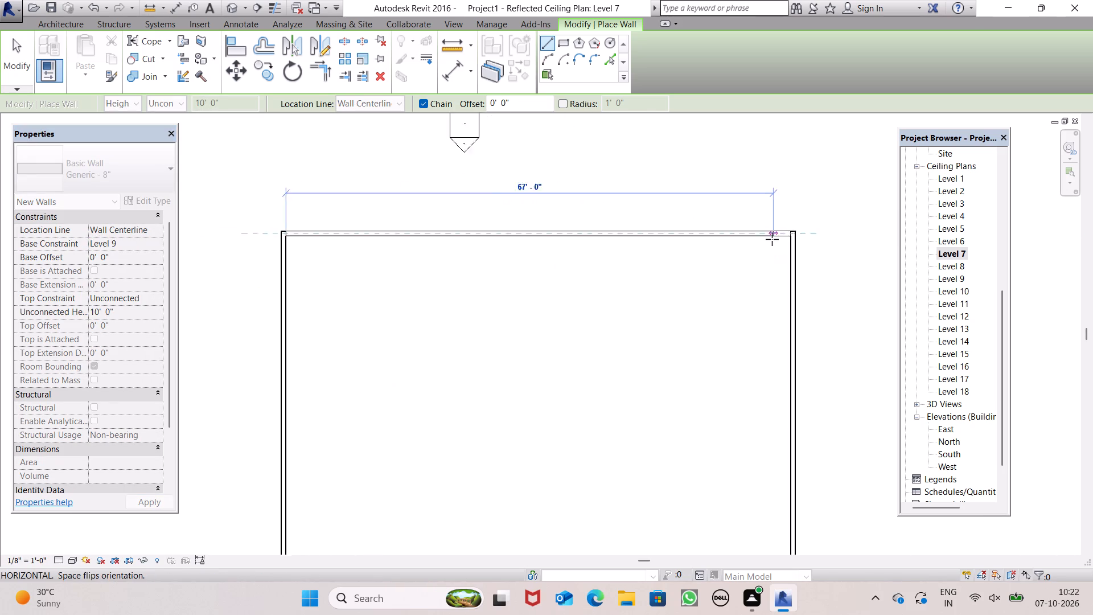
pyautogui.scroll(10, 772, 239)
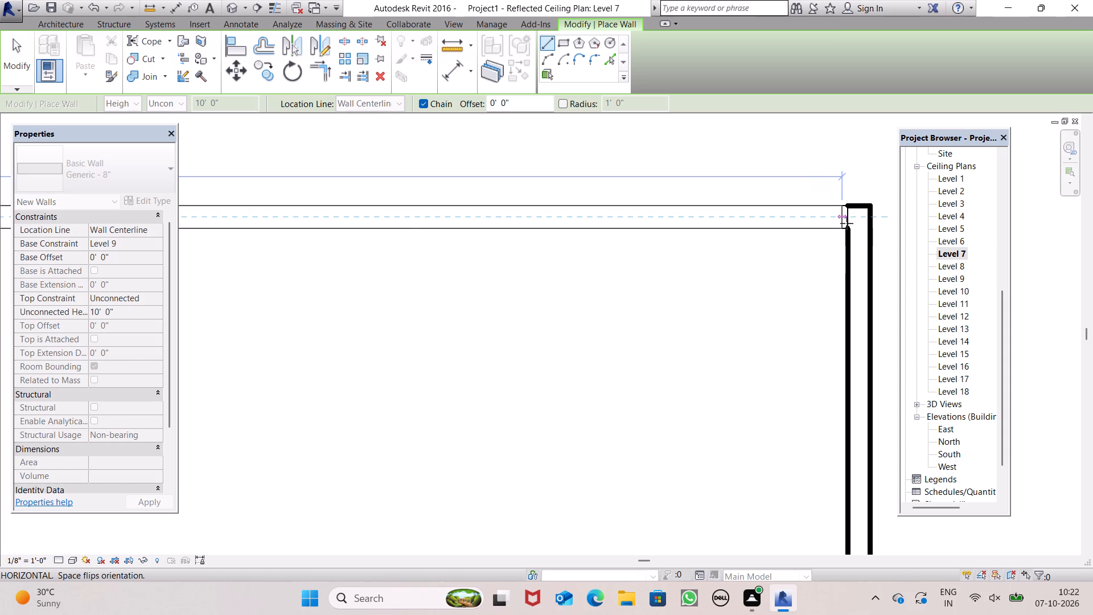
pyautogui.click(848, 223)
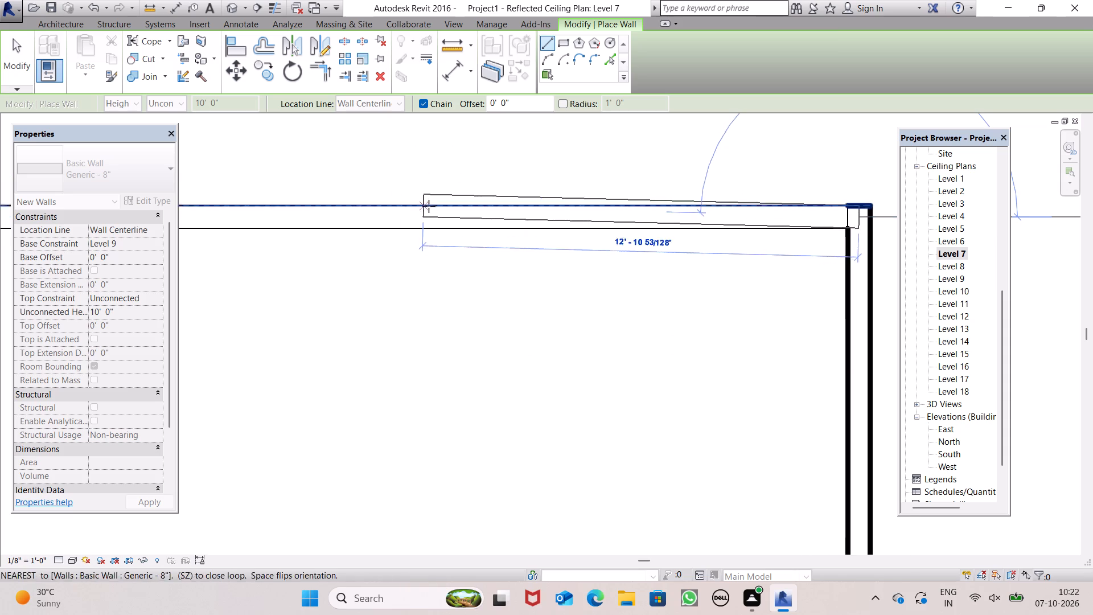
pyautogui.scroll(-5, 429, 208)
pyautogui.press('Escape')
pyautogui.scroll(-3, 590, 237)
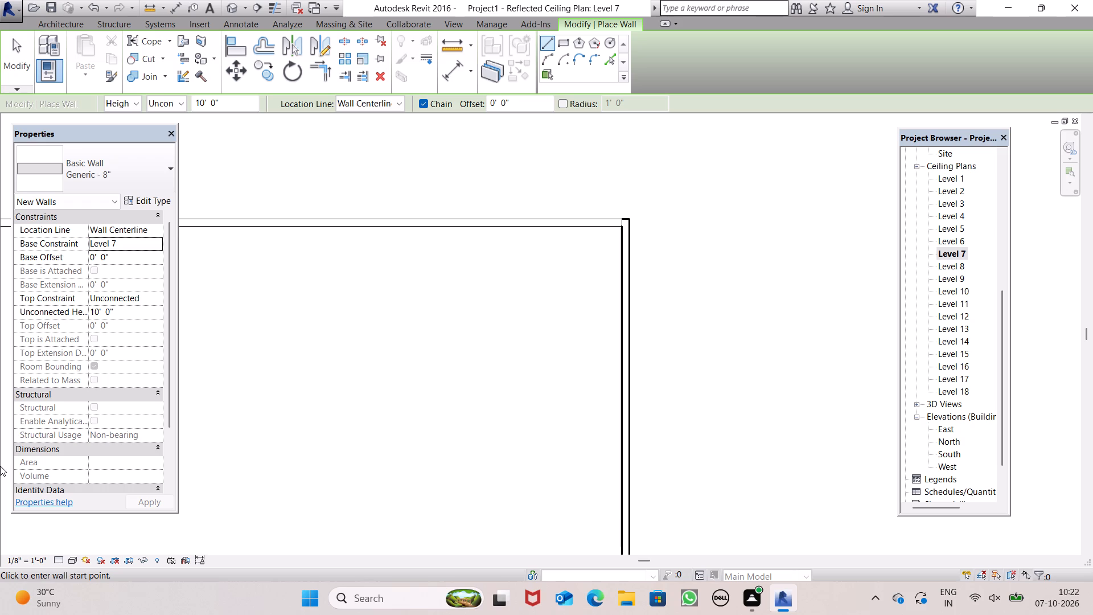
pyautogui.scroll(-5, 668, 318)
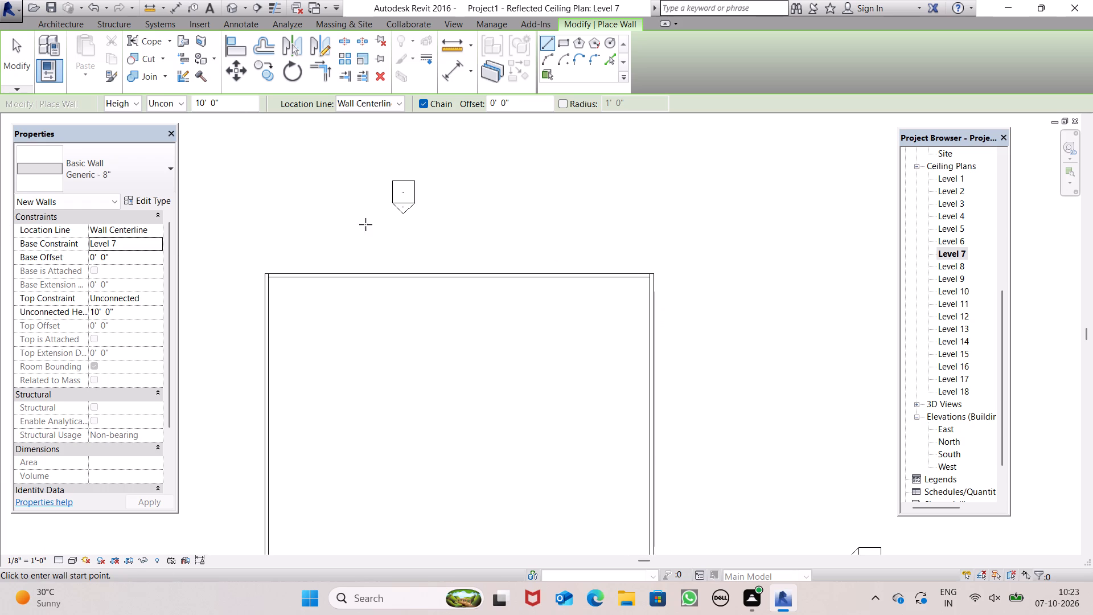
# Draw another 10' high Generic - 8" wall based on Level 7 along the north edge, from the northwest corner to the northeast corner.
pyautogui.click(545, 44)
pyautogui.scroll(3, 315, 280)
pyautogui.scroll(-1, 244, 274)
pyautogui.scroll(11, 241, 273)
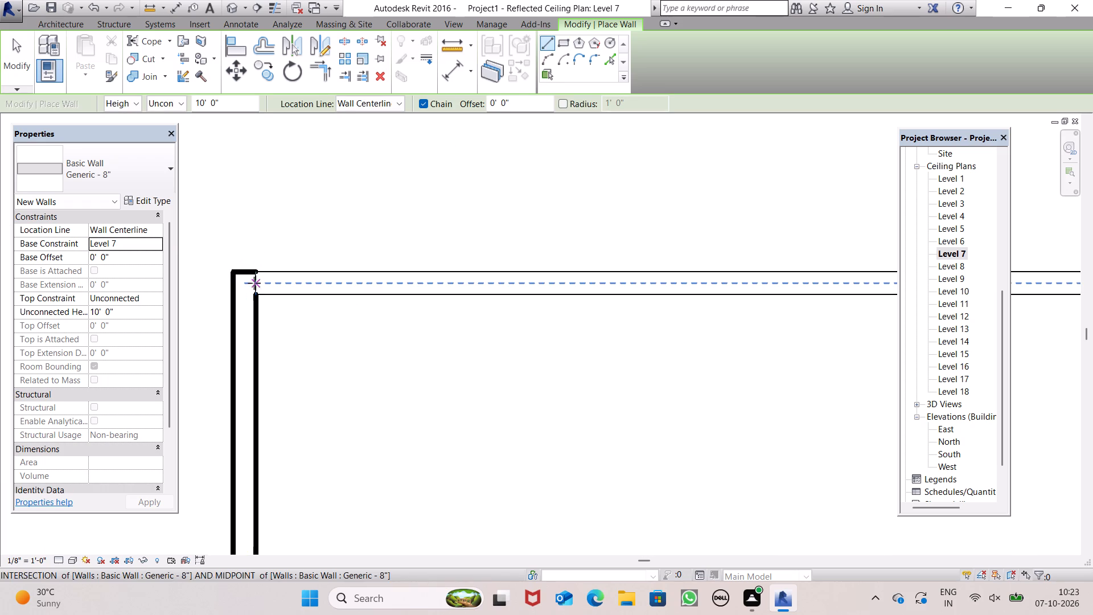
pyautogui.click(256, 286)
pyautogui.scroll(-14, 373, 289)
pyautogui.scroll(6, 625, 281)
pyautogui.scroll(1, 667, 248)
pyautogui.scroll(-1, 667, 248)
pyautogui.scroll(6, 667, 248)
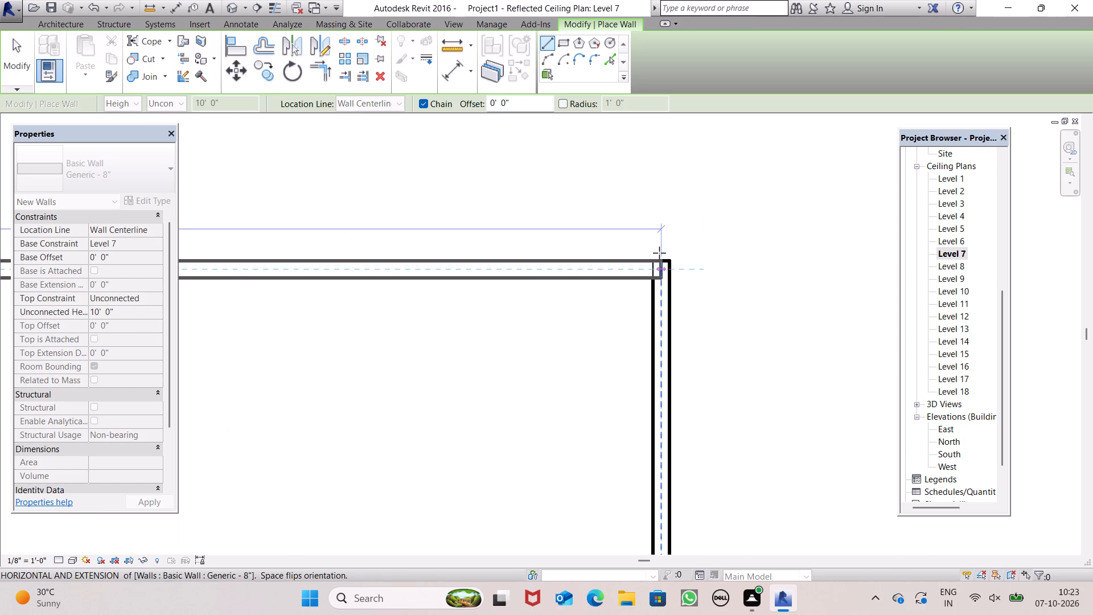
pyautogui.scroll(7, 659, 253)
pyautogui.click(691, 273)
pyautogui.scroll(1, 691, 273)
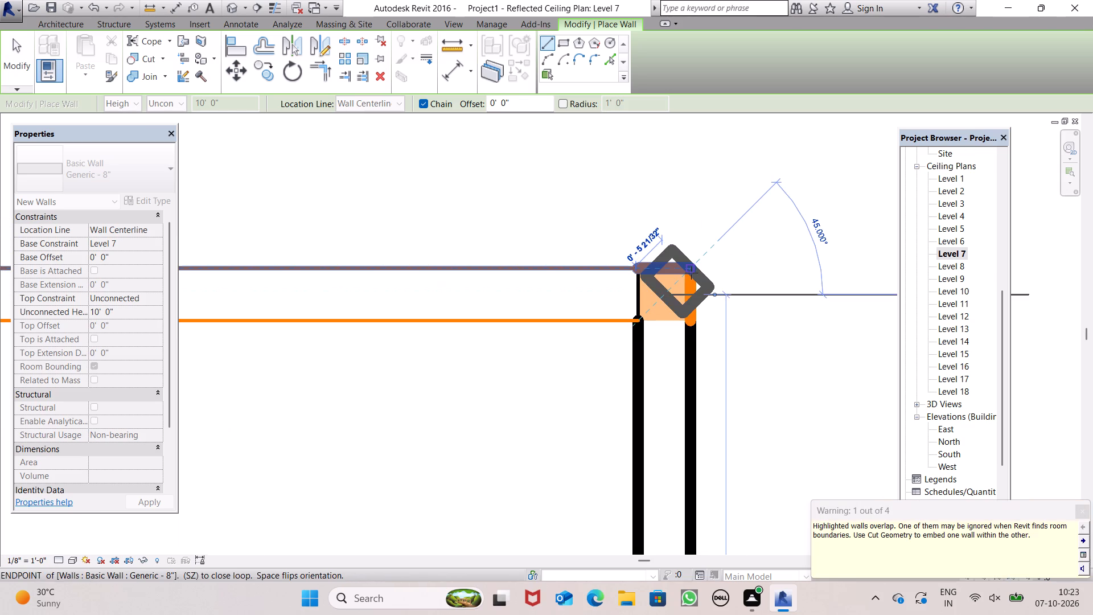
pyautogui.press('Escape')
pyautogui.press('Escape')
pyautogui.scroll(-7, 773, 232)
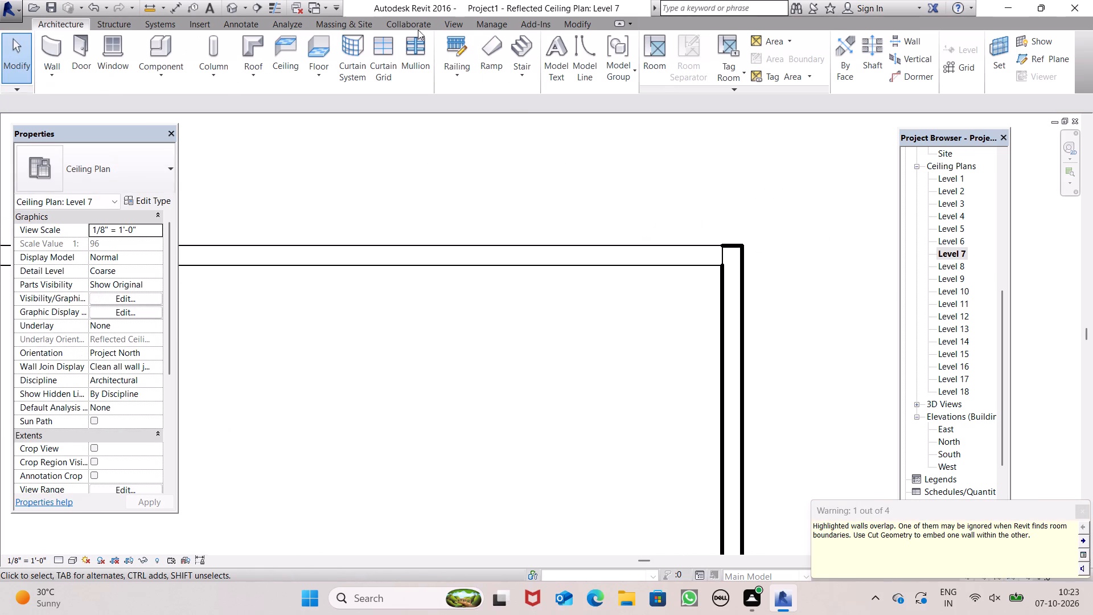
# Open the default 3D view to check the north walls.
pyautogui.click(227, 2)
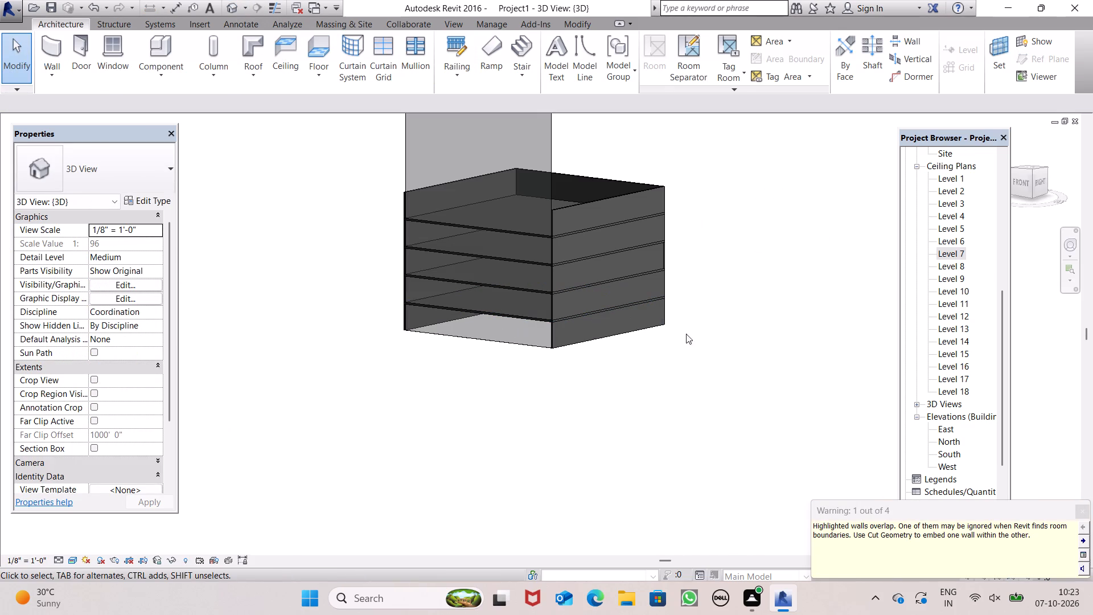
pyautogui.click(712, 337)
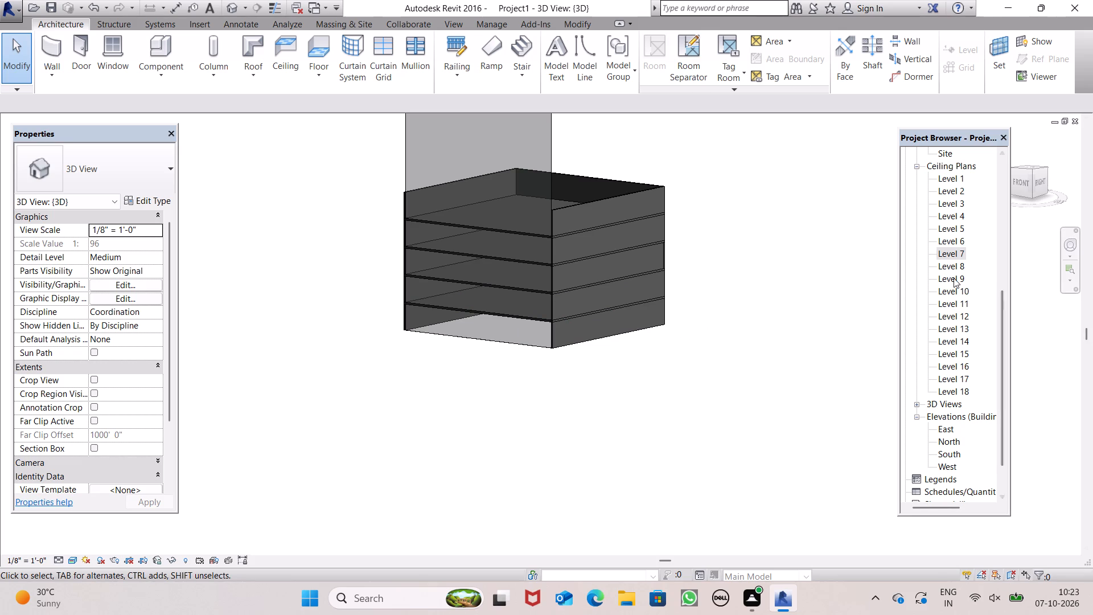
# Check the walls in the Level 9 and Level 7 ceiling plans.
pyautogui.doubleClick(952, 277)
pyautogui.scroll(-1, 850, 338)
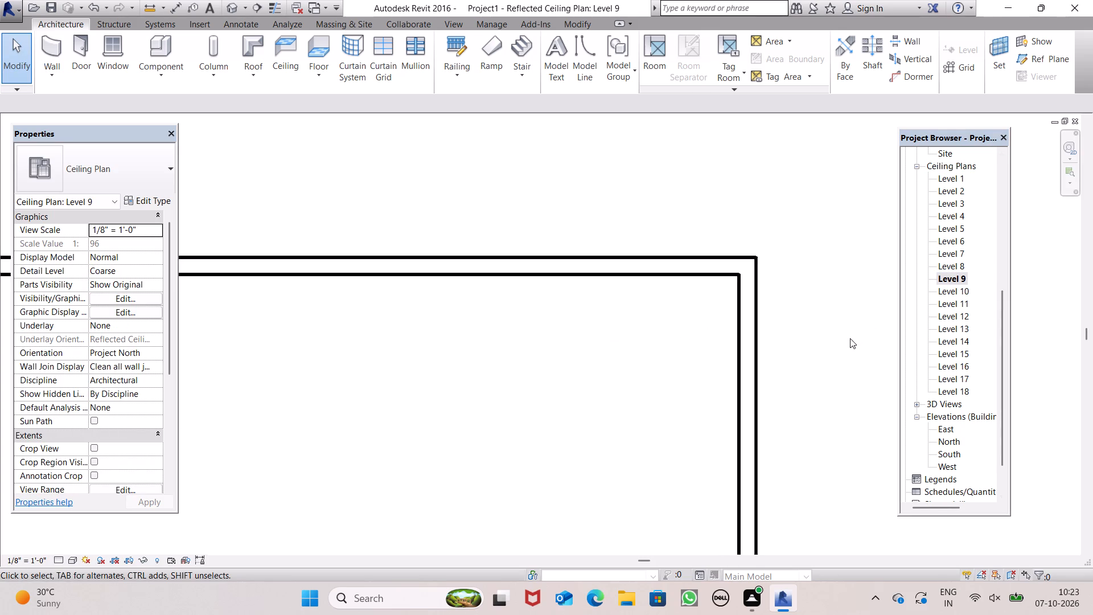
pyautogui.scroll(-1, 850, 338)
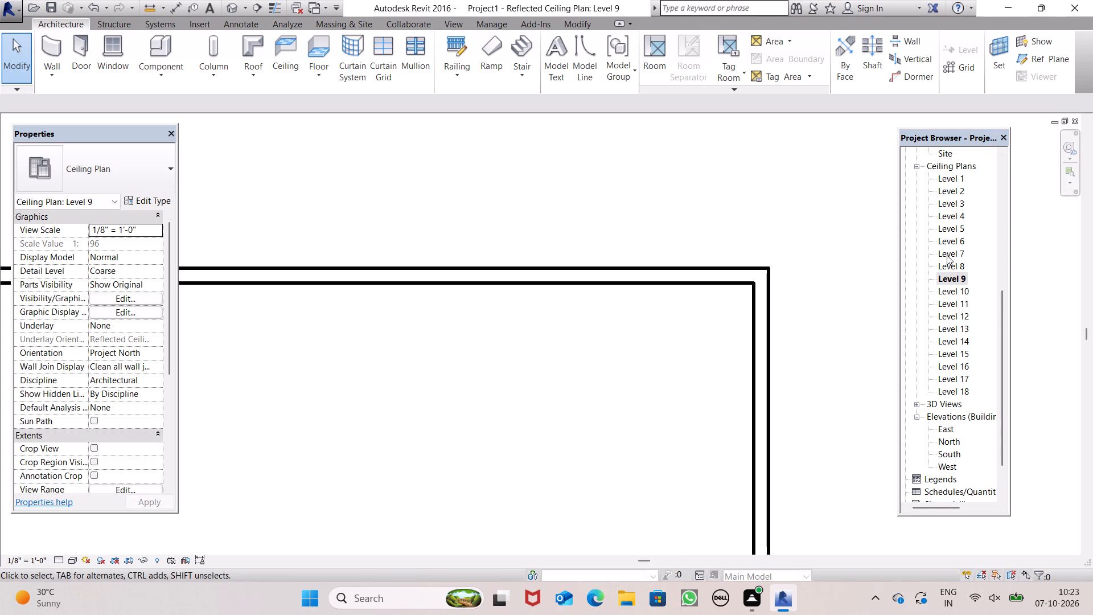
pyautogui.doubleClick(947, 255)
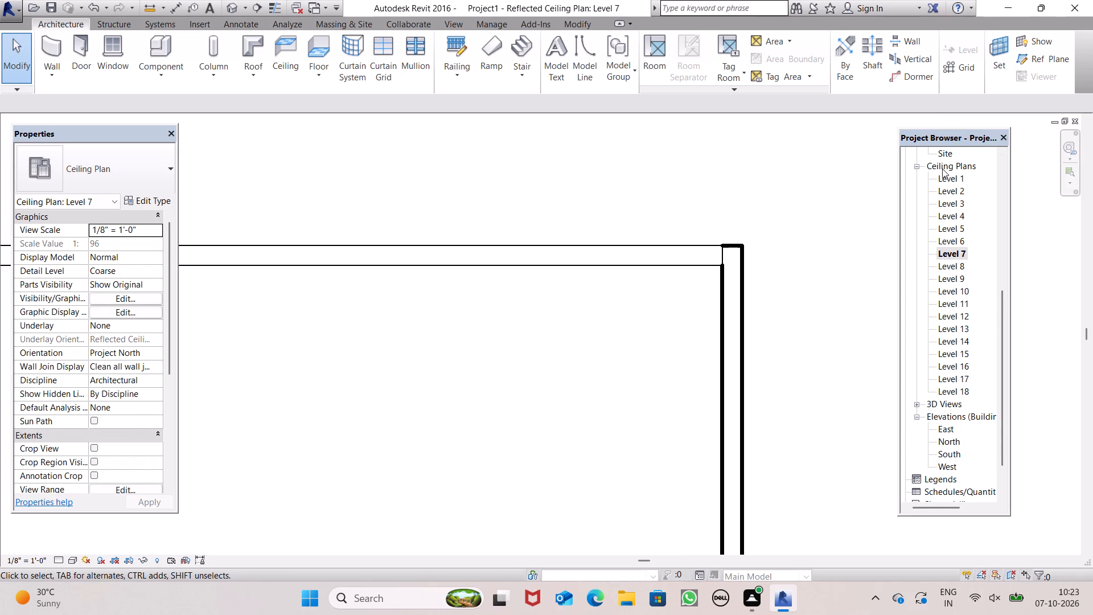
# In the Level 1 ceiling plan, start a Roof by Footprint and move its base level to Level 10.
pyautogui.doubleClick(943, 180)
pyautogui.scroll(-2, 996, 256)
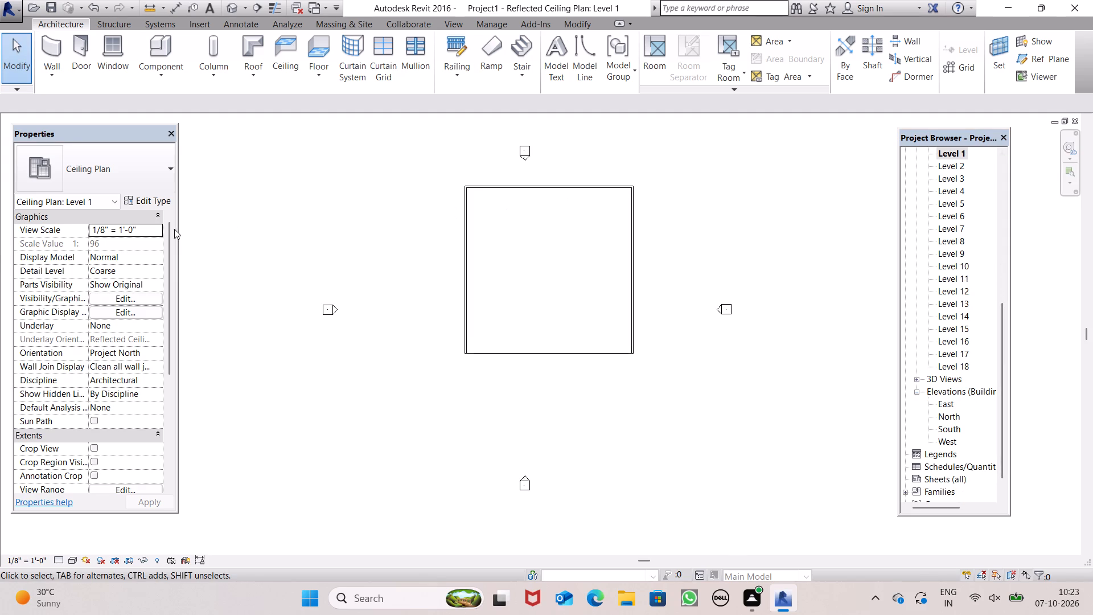
pyautogui.click(261, 73)
pyautogui.click(273, 97)
pyautogui.click(508, 305)
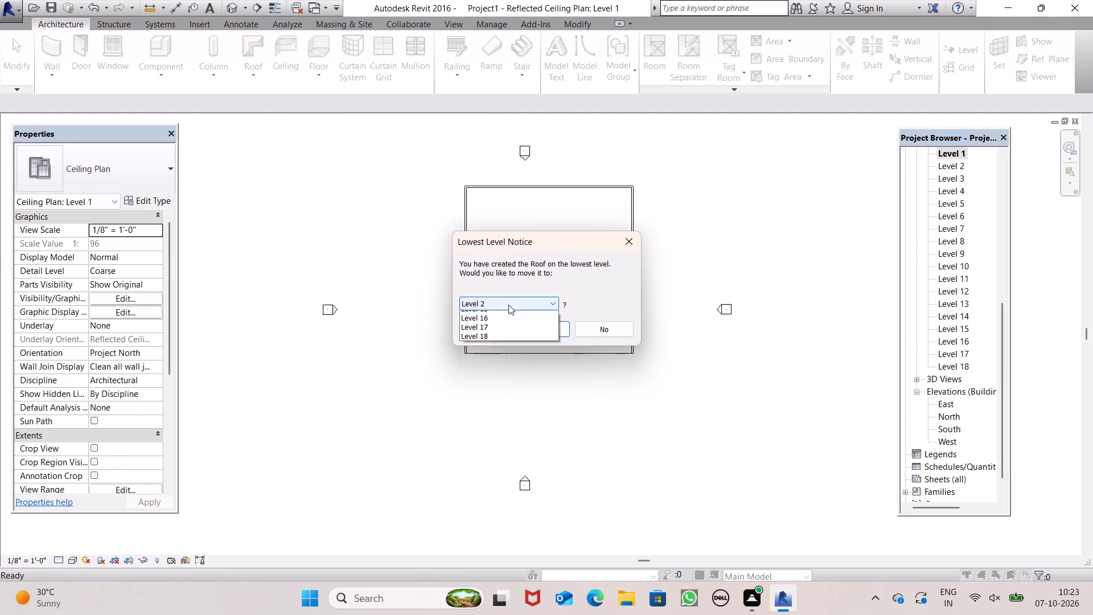
pyautogui.click(499, 398)
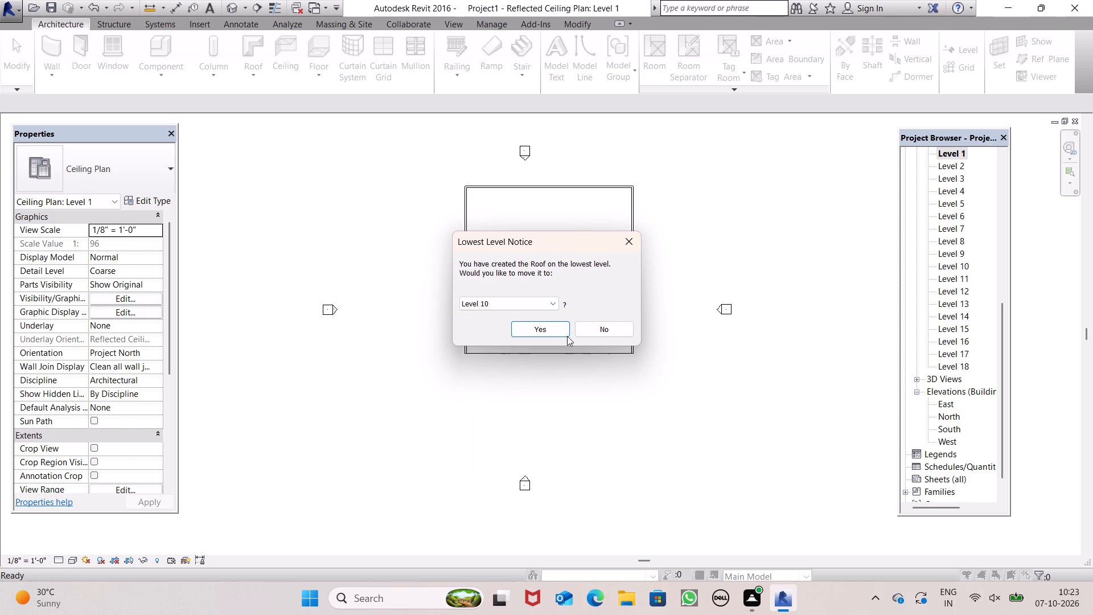
pyautogui.click(564, 331)
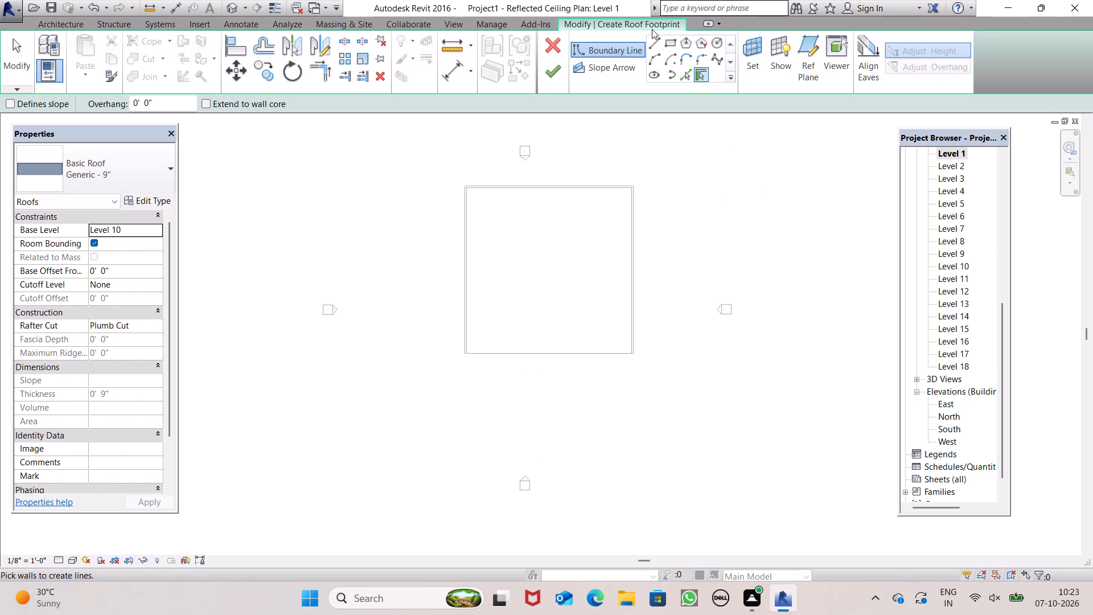
# Sketch a rectangular roof boundary from the northwest outer wall corner to the southeast wall corner.
pyautogui.click(665, 43)
pyautogui.scroll(4, 602, 174)
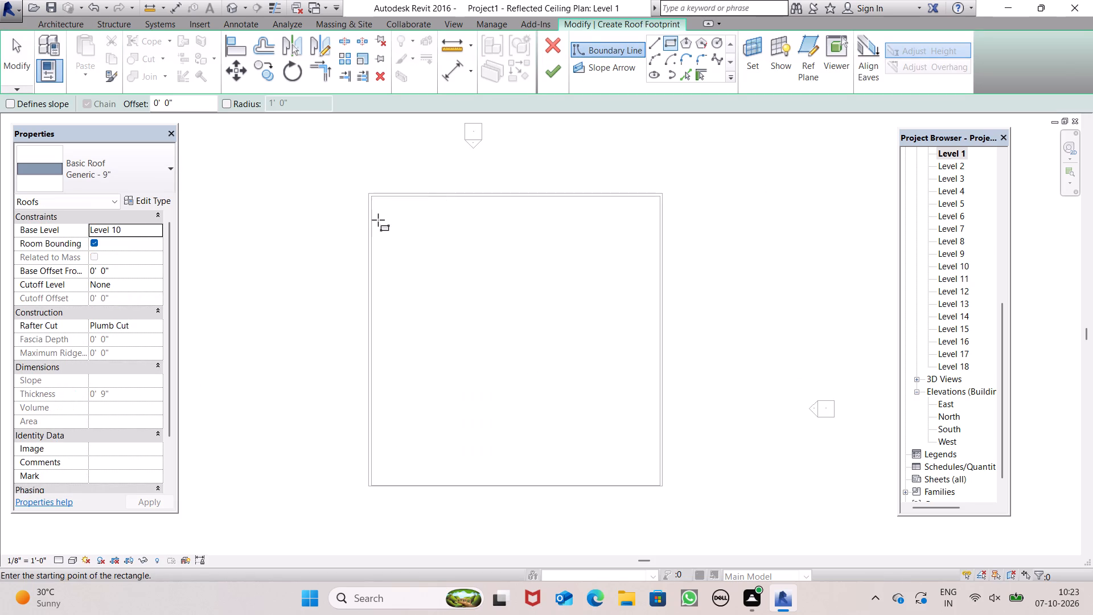
pyautogui.scroll(5, 378, 219)
pyautogui.scroll(5, 355, 161)
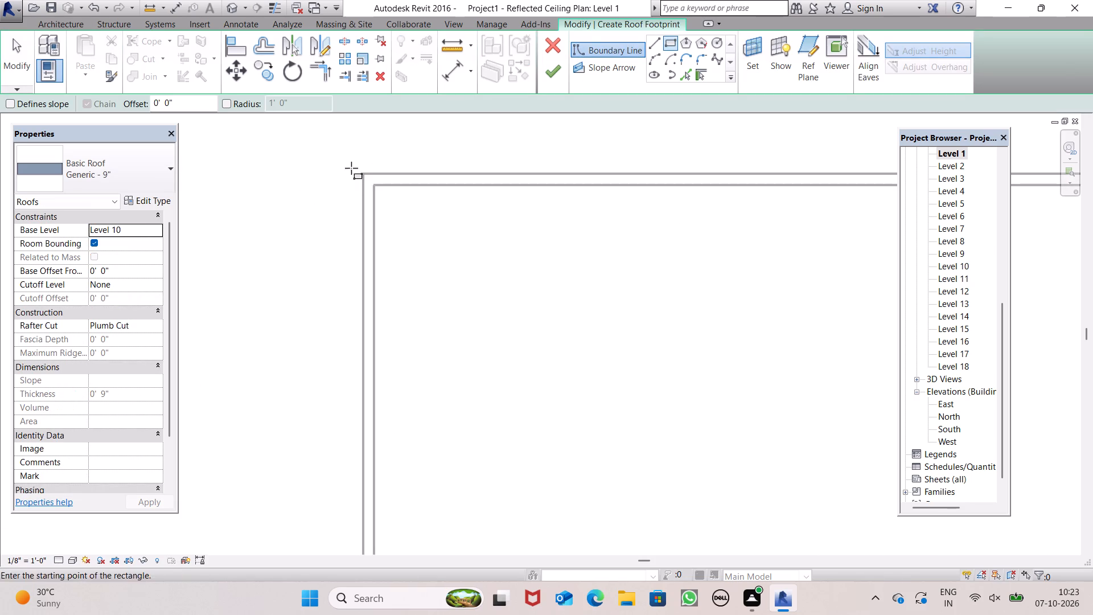
pyautogui.click(363, 174)
pyautogui.scroll(-7, 492, 262)
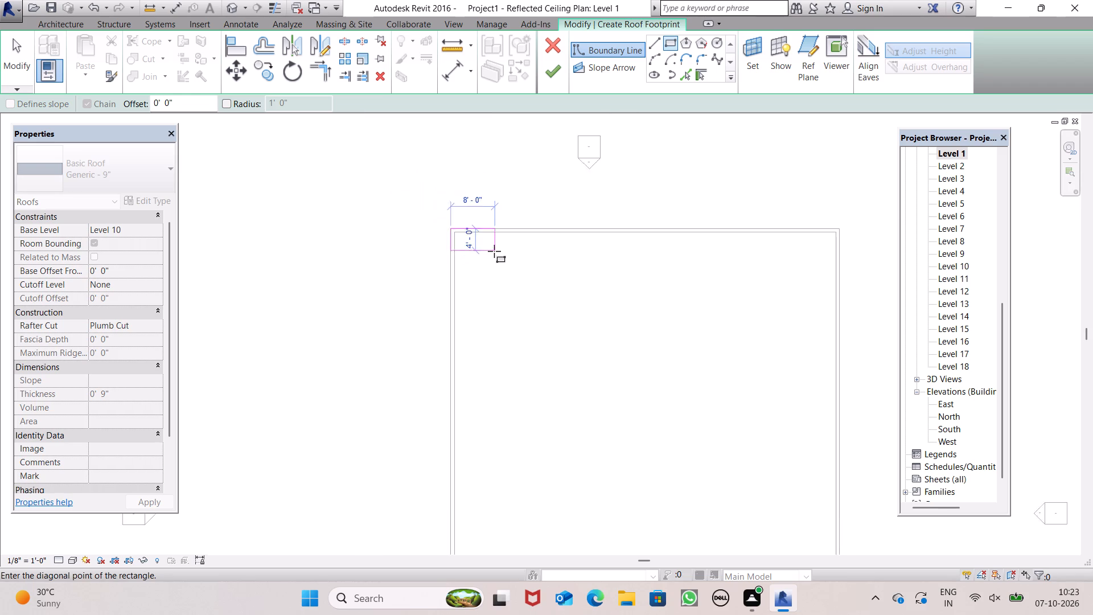
pyautogui.scroll(-8, 494, 251)
pyautogui.scroll(6, 590, 398)
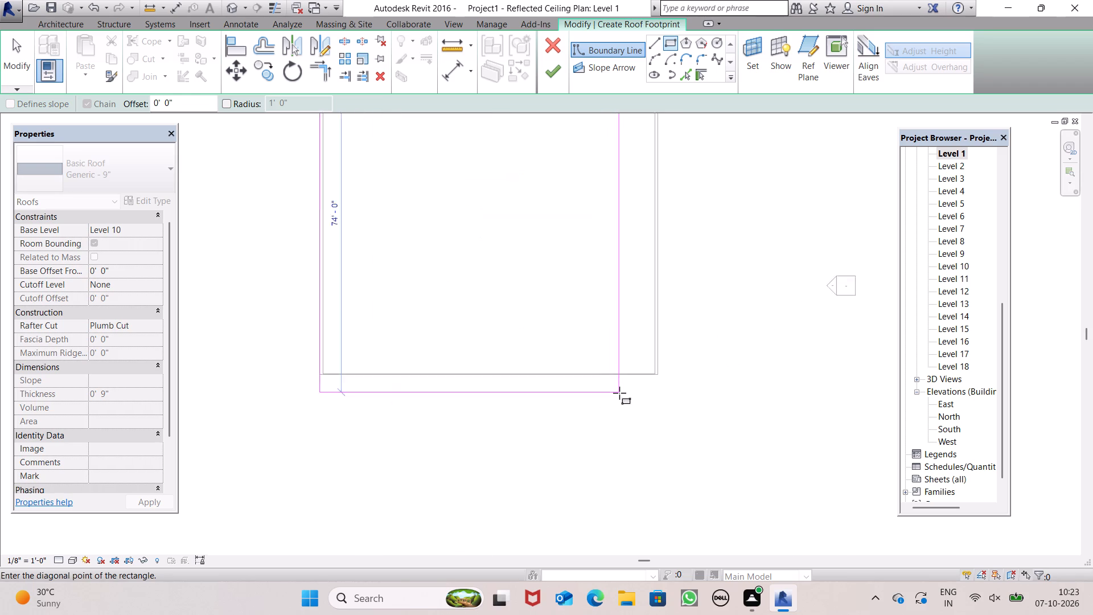
pyautogui.scroll(12, 619, 393)
pyautogui.scroll(2, 704, 352)
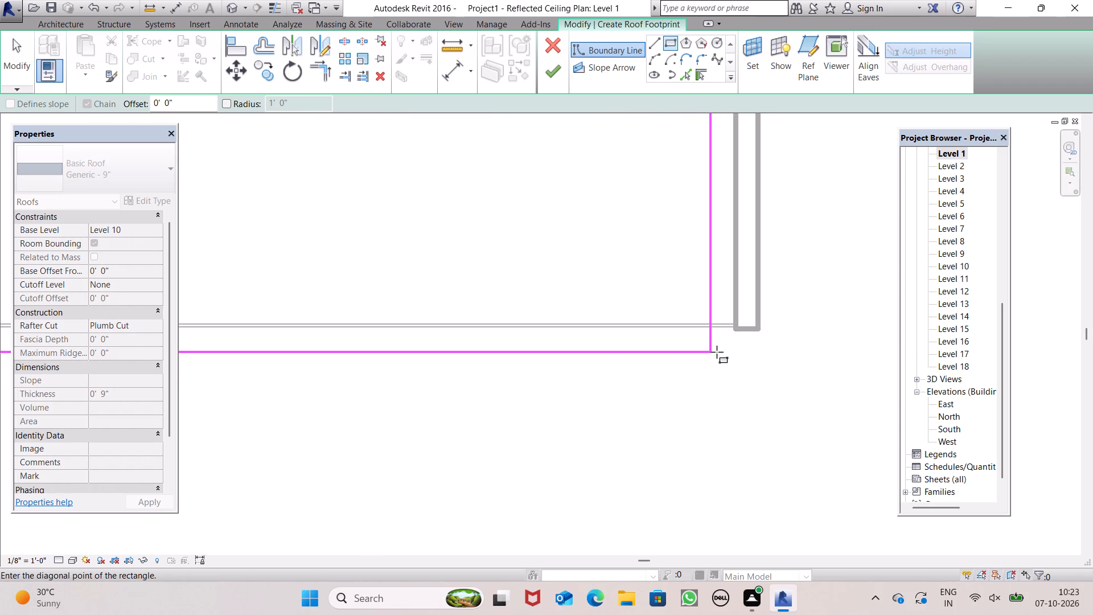
pyautogui.scroll(7, 778, 341)
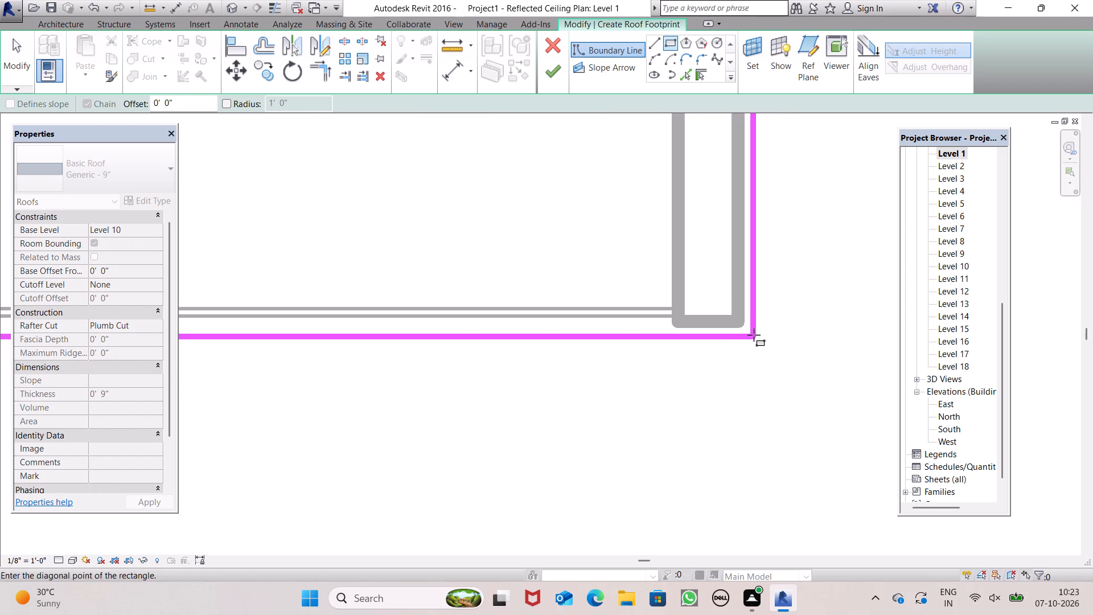
pyautogui.click(743, 325)
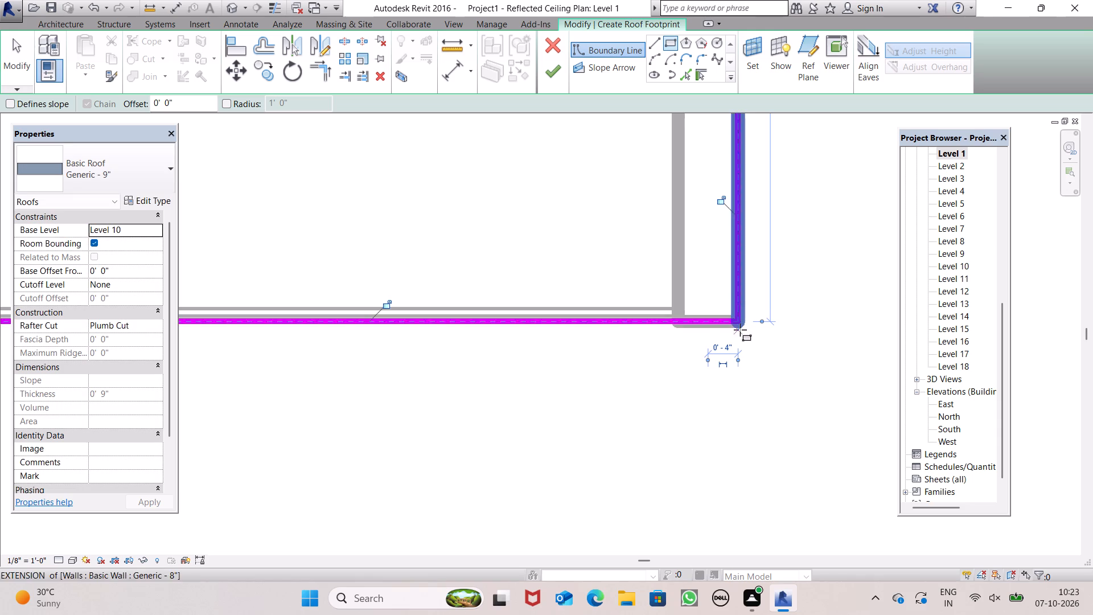
# Finish the Generic - 9" roof footprint and attach the highlighted walls to the roof.
pyautogui.click(555, 72)
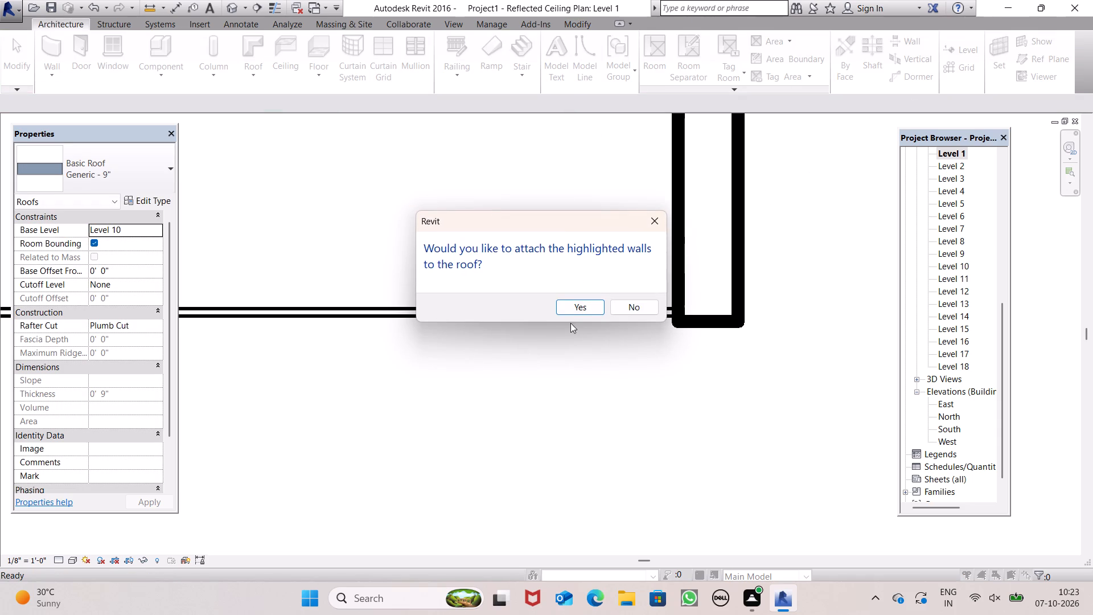
pyautogui.click(587, 310)
pyautogui.scroll(-10, 579, 302)
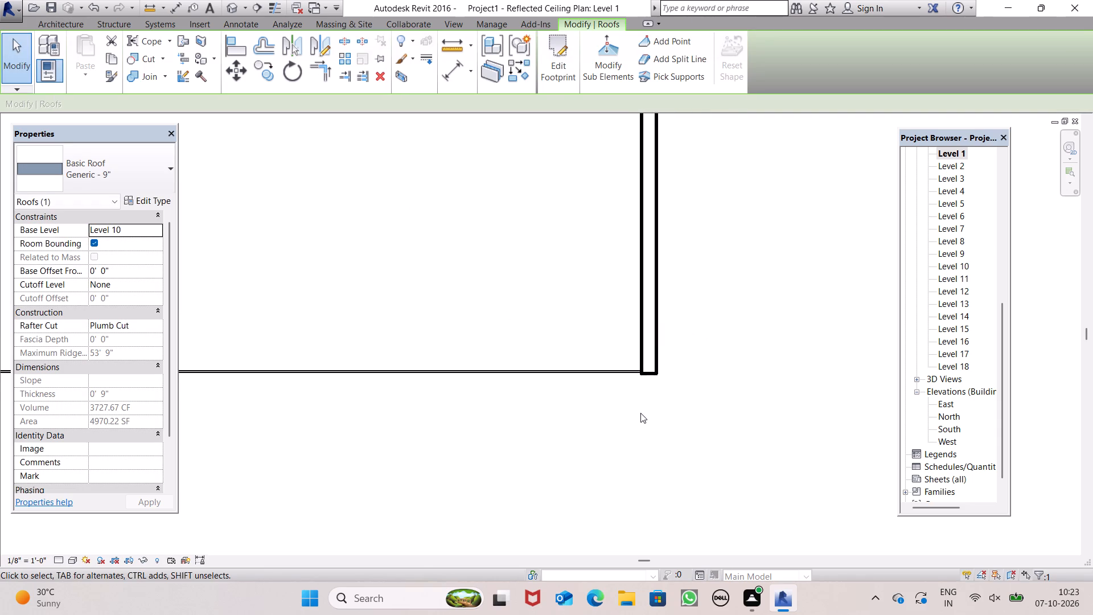
# Examine the finished roof over the building in the Level 1 ceiling plan and in the 3D view.
pyautogui.scroll(-4, 640, 412)
pyautogui.scroll(1, 640, 412)
pyautogui.scroll(-2, 641, 412)
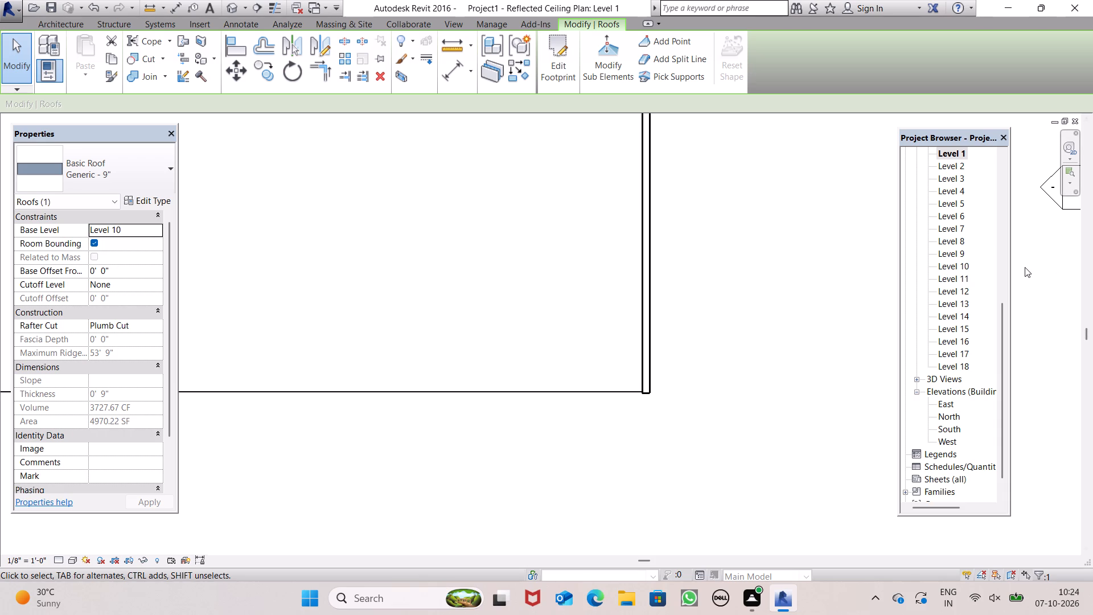
pyautogui.scroll(-1, 1039, 509)
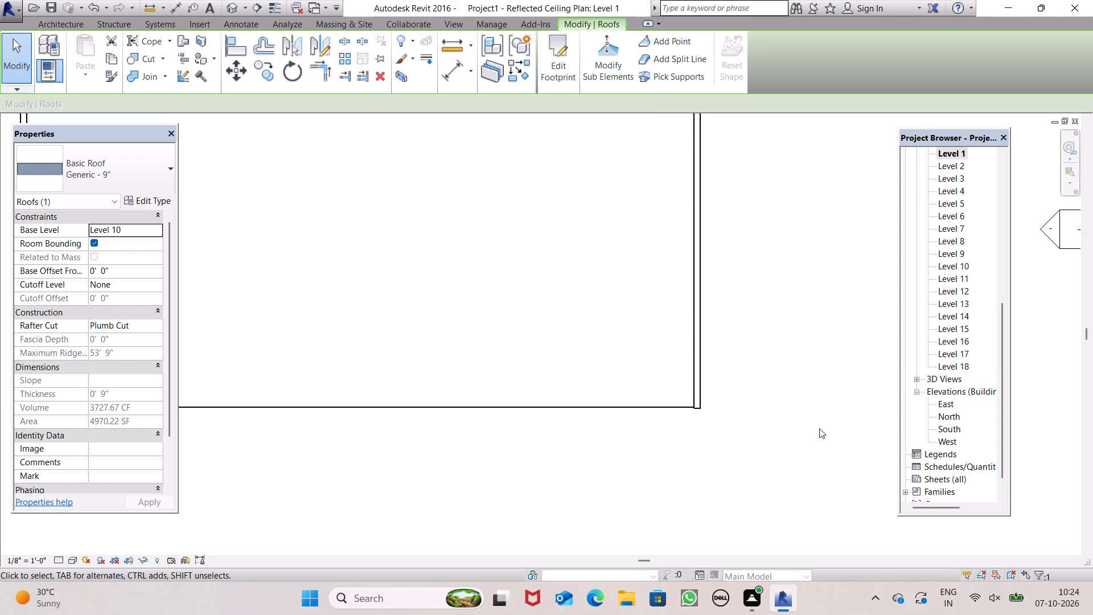
pyautogui.scroll(-2, 782, 400)
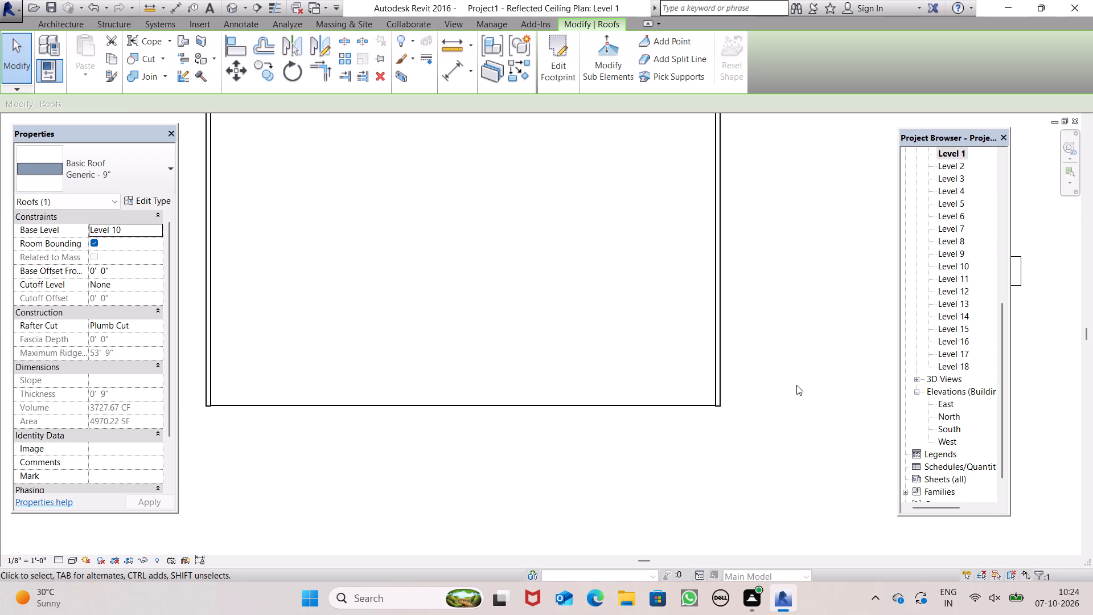
pyautogui.scroll(-1, 518, 348)
pyautogui.scroll(-4, 454, 416)
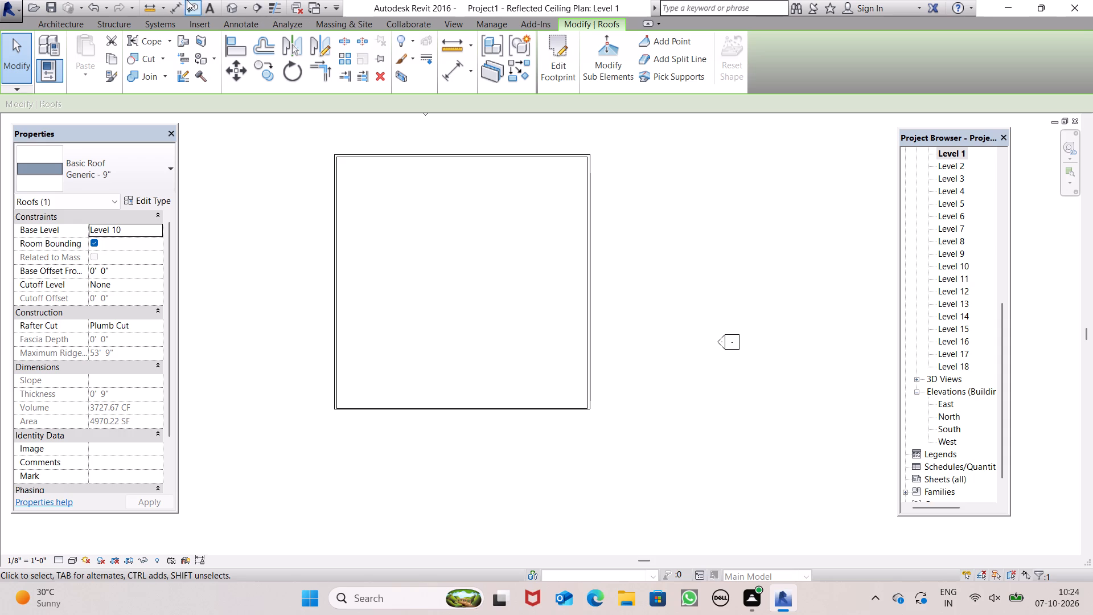
pyautogui.click(230, 6)
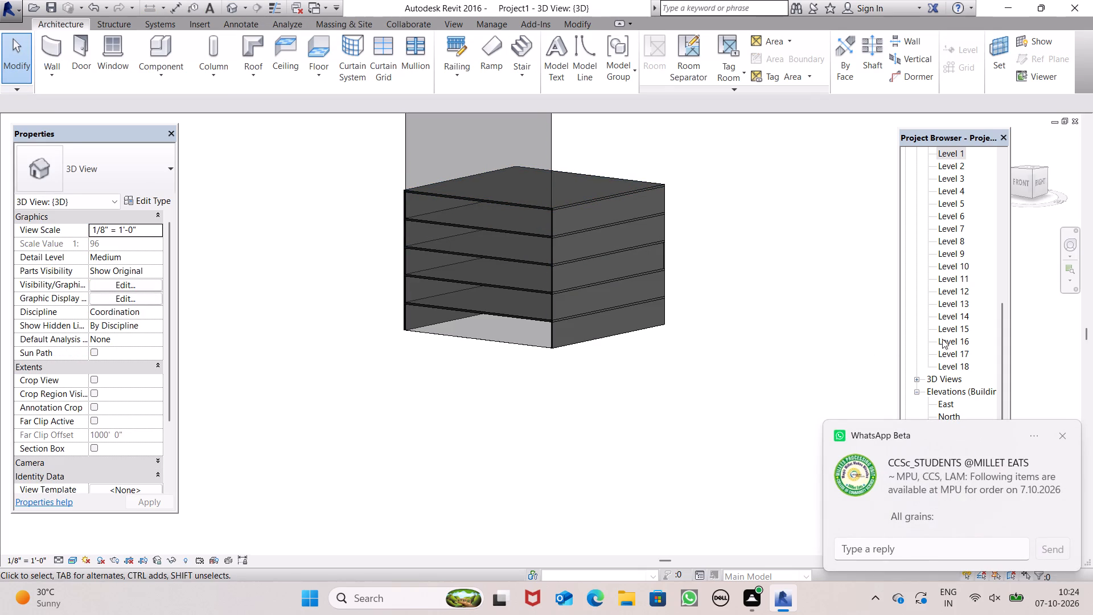
pyautogui.click(1065, 438)
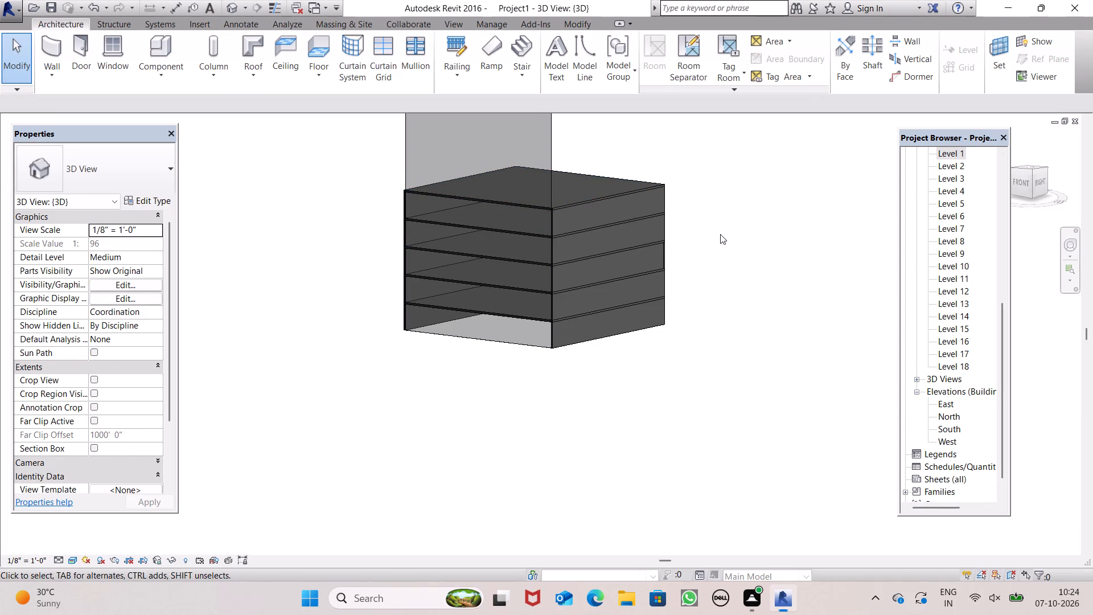
pyautogui.scroll(-5, 720, 274)
pyautogui.scroll(5, 722, 259)
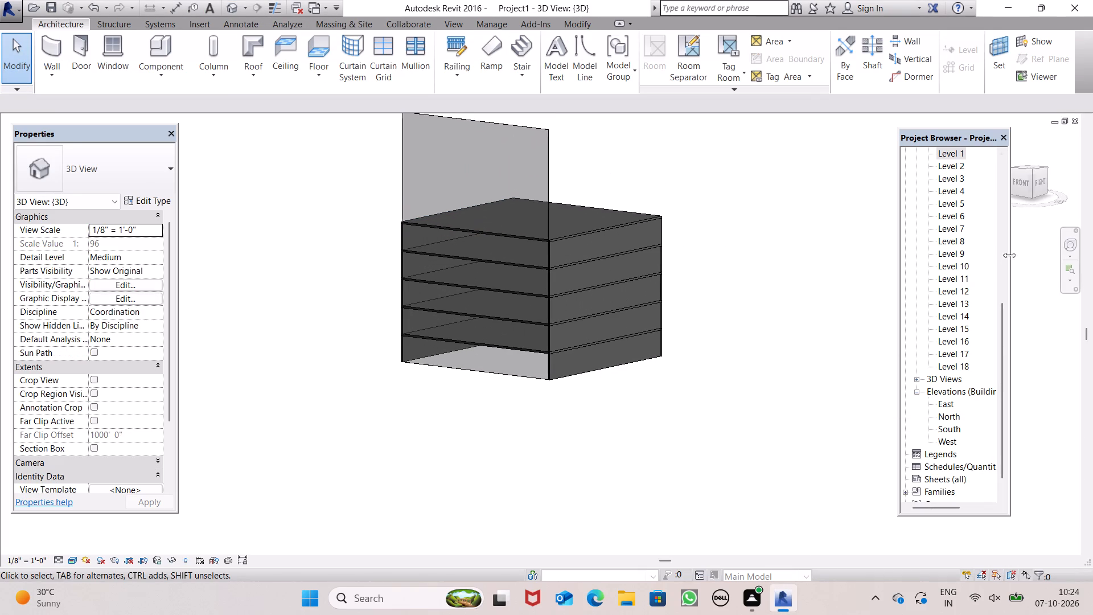
# Look through the Level 9, Level 10 and Level 11 ceiling plans for the walls and roof.
pyautogui.doubleClick(956, 256)
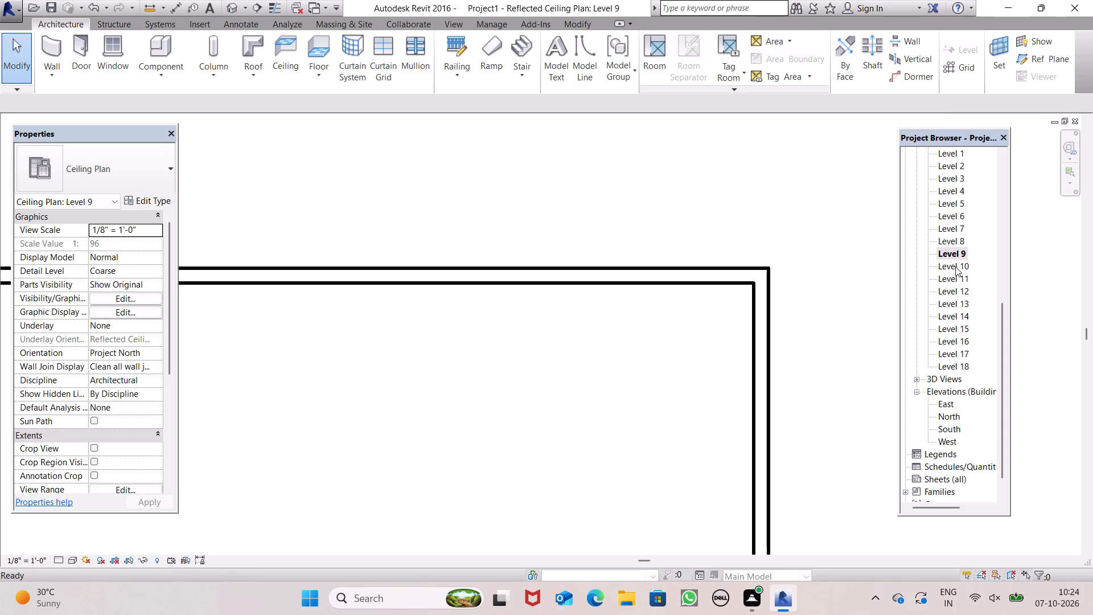
pyautogui.doubleClick(955, 266)
pyautogui.scroll(-4, 955, 267)
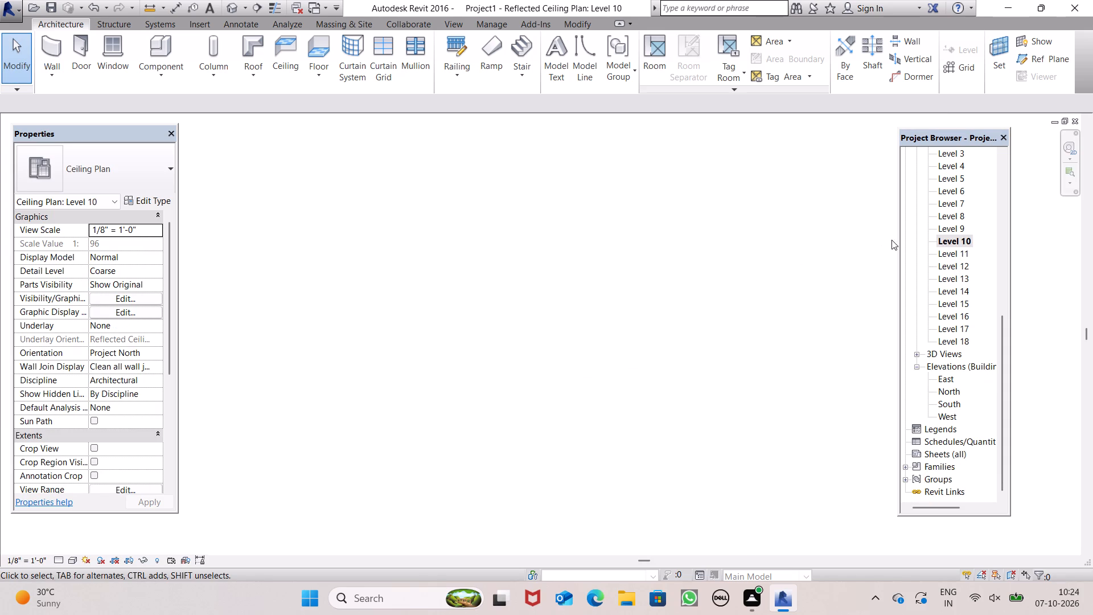
pyautogui.scroll(-13, 764, 227)
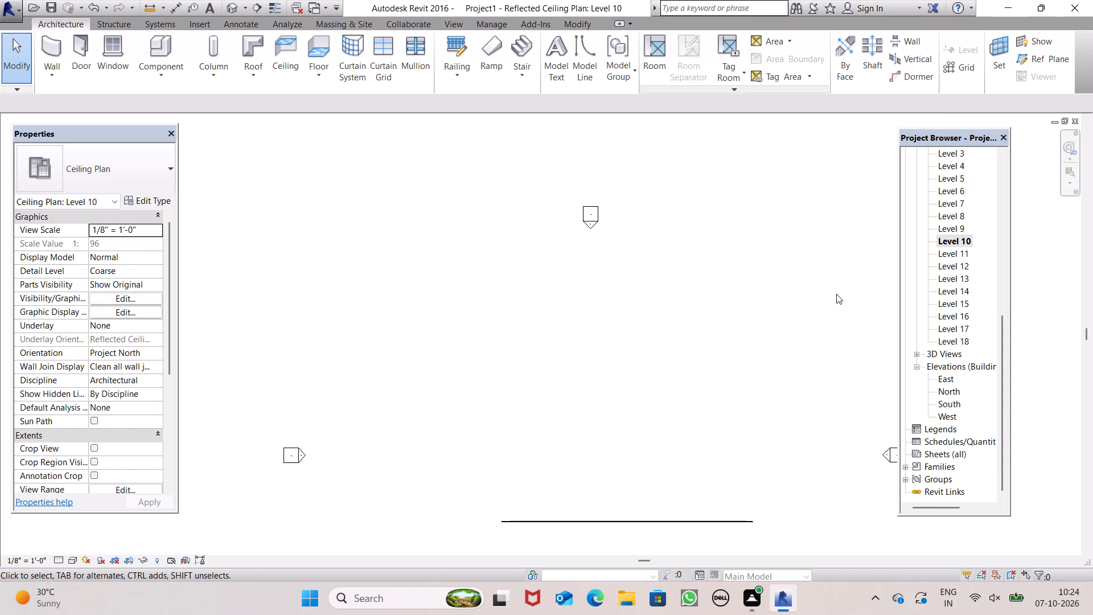
pyautogui.doubleClick(952, 253)
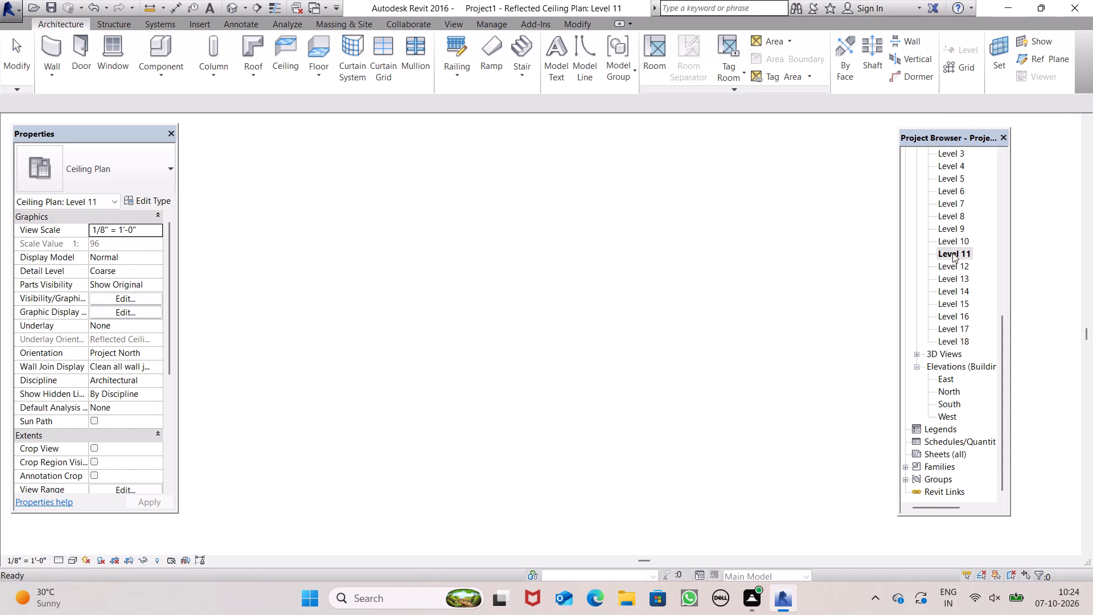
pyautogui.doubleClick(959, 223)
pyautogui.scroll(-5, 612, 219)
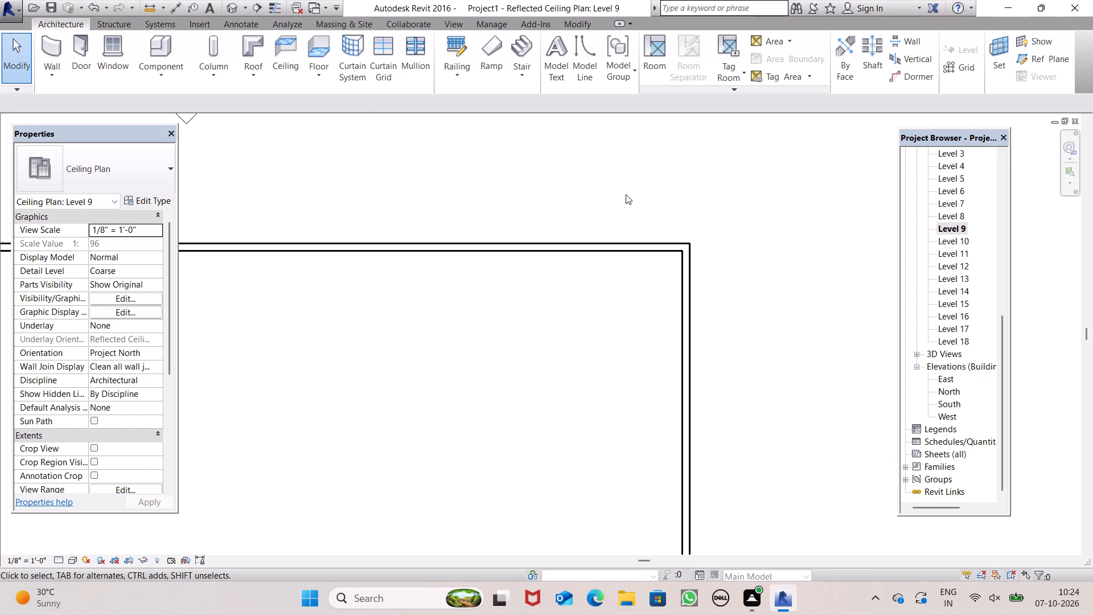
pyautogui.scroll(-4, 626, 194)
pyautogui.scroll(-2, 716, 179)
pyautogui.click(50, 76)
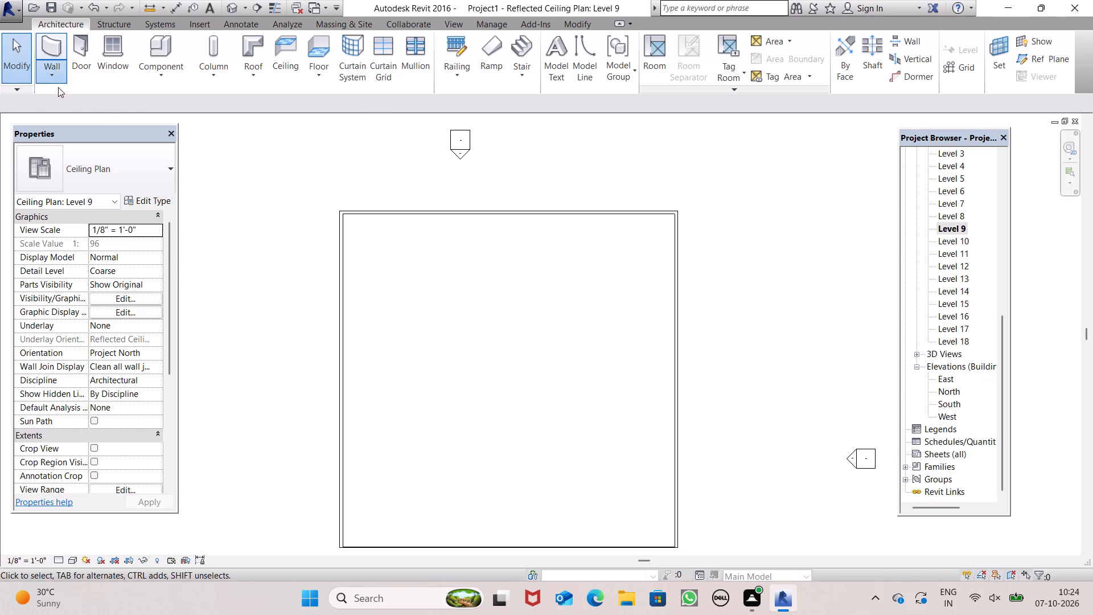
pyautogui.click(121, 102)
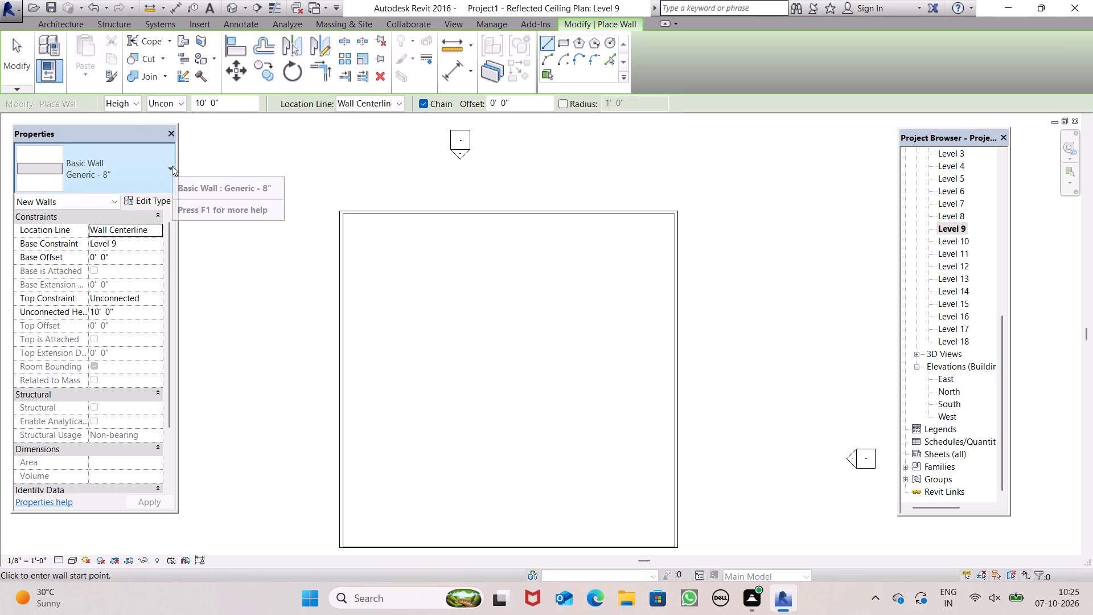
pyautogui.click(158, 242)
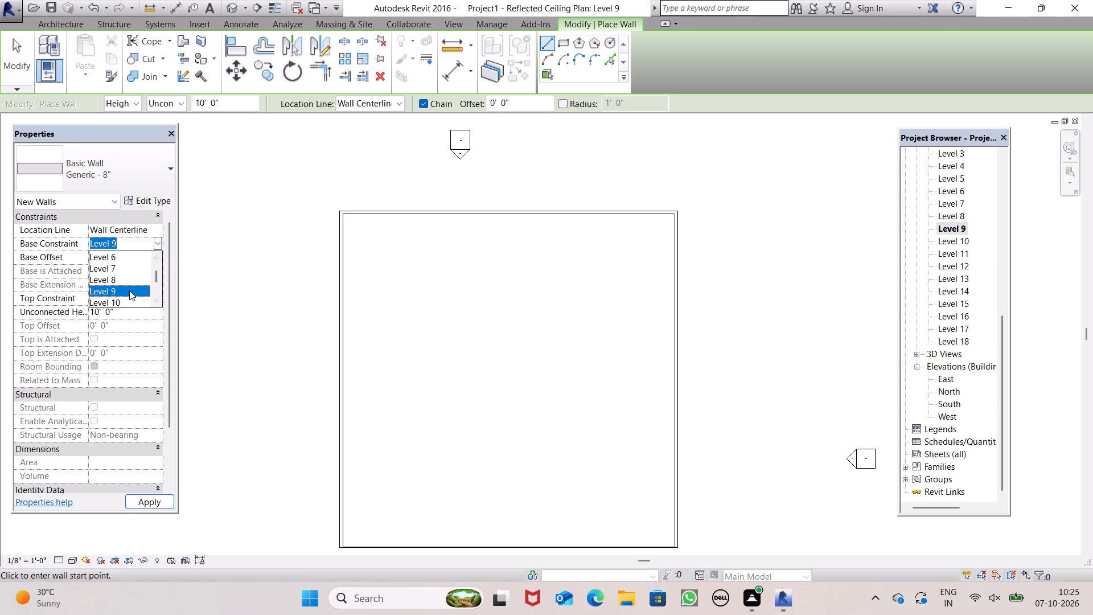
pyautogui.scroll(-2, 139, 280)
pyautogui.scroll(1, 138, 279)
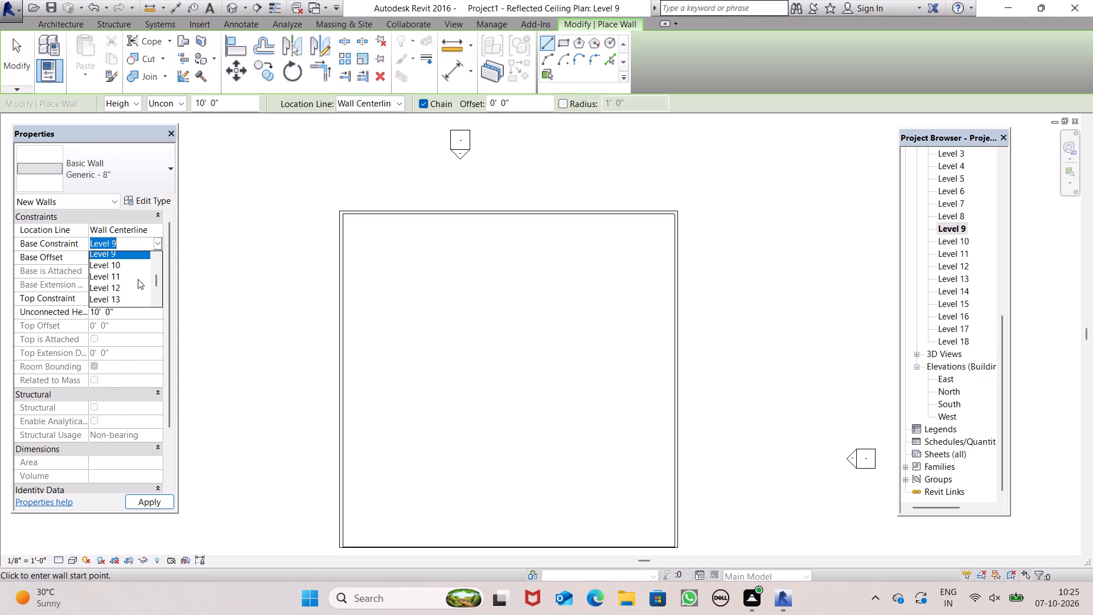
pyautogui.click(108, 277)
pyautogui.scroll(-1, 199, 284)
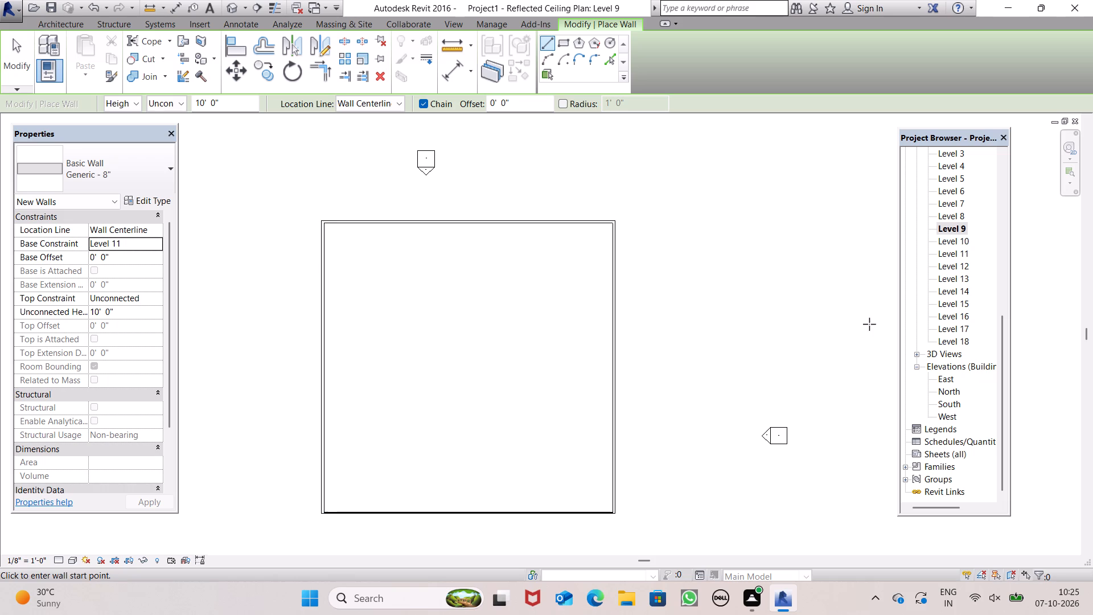
# Inspect the Generic - 9" roof and the Level 9 wall beneath it in the East elevation.
pyautogui.click(951, 380)
pyautogui.click(947, 380)
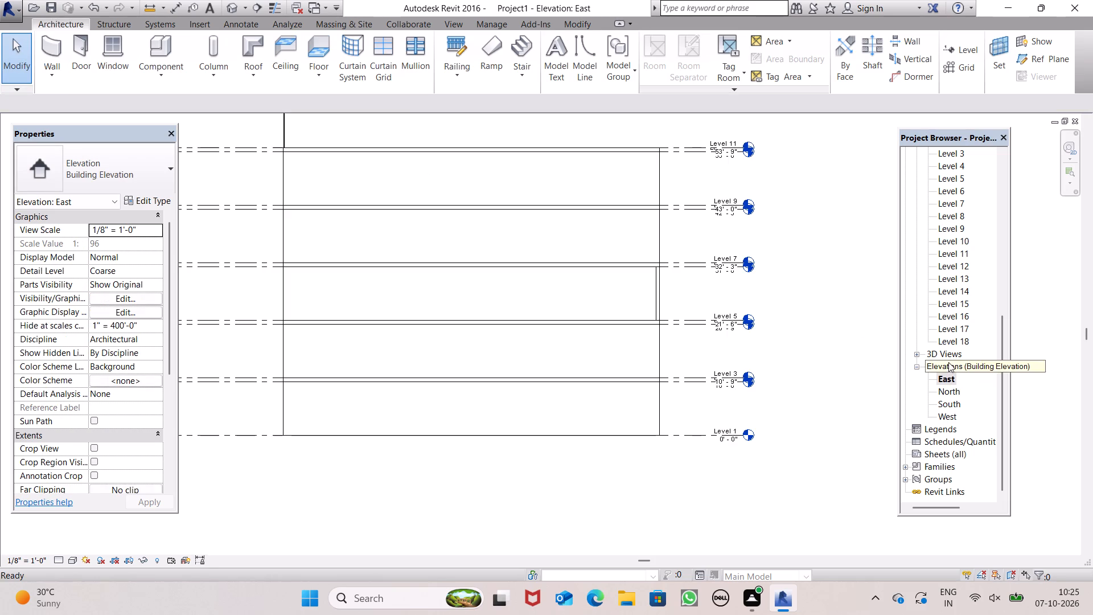
pyautogui.scroll(-6, 834, 358)
pyautogui.scroll(6, 639, 252)
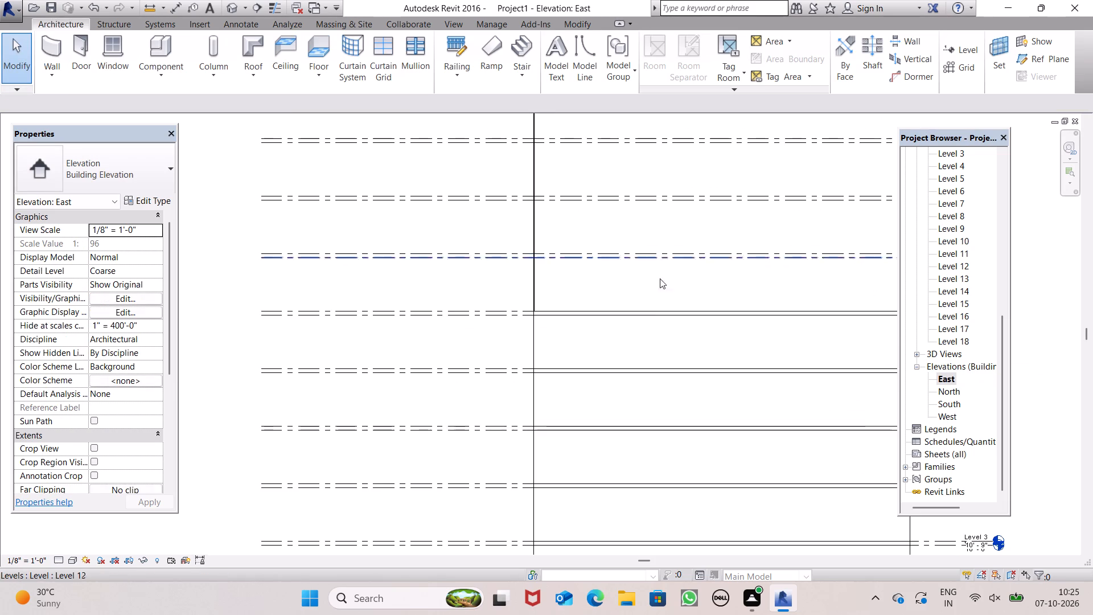
pyautogui.click(648, 313)
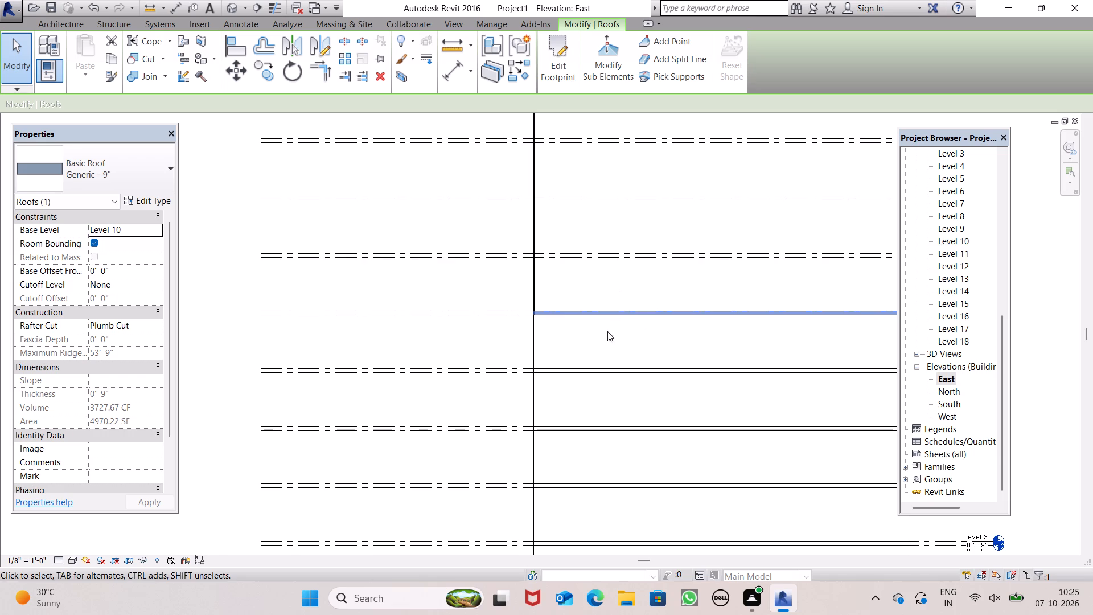
pyautogui.click(533, 355)
pyautogui.scroll(-5, 614, 346)
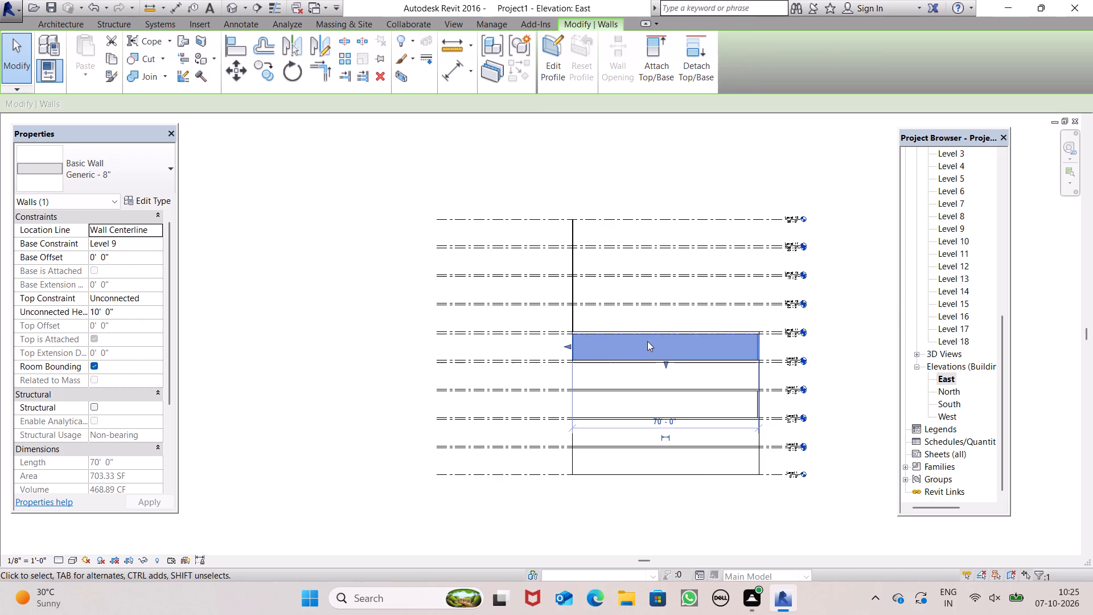
pyautogui.scroll(5, 677, 336)
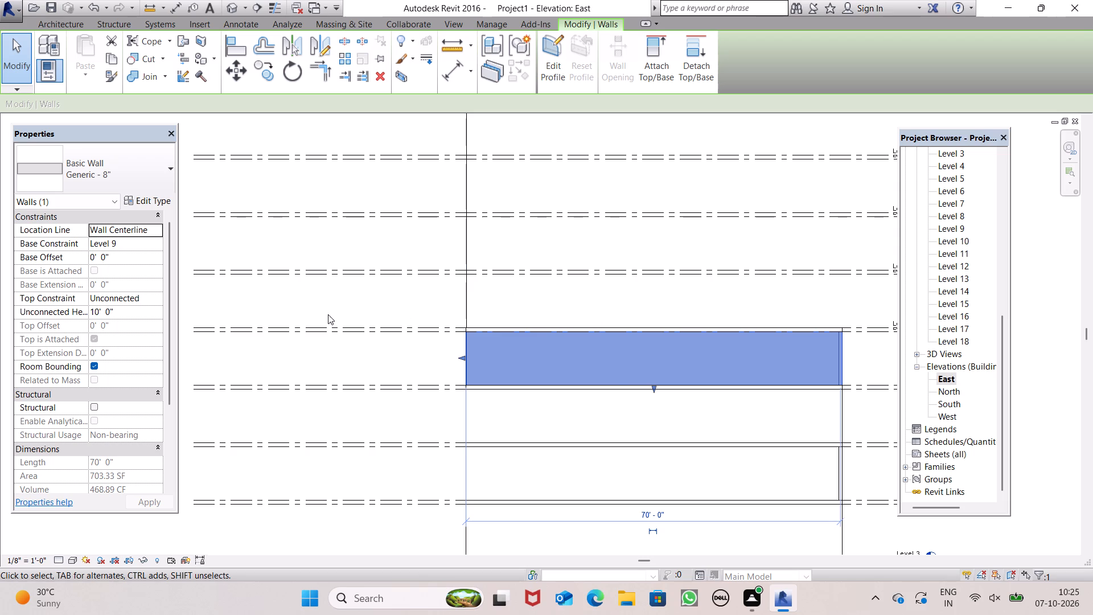
pyautogui.scroll(-5, 384, 304)
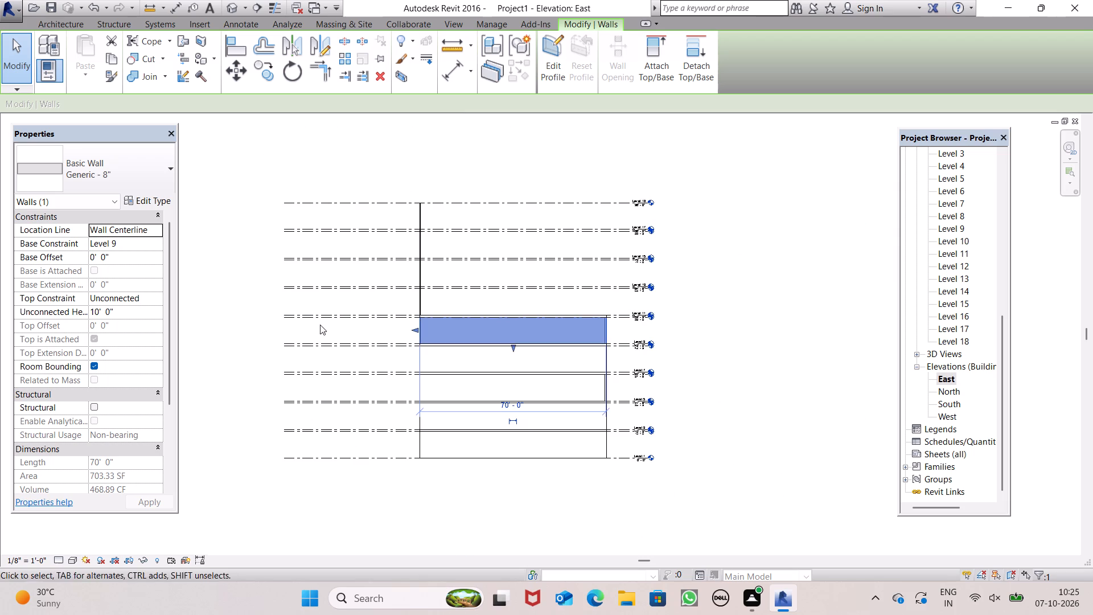
pyautogui.press('space')
pyautogui.press('space')
pyautogui.click(767, 459)
pyautogui.scroll(5, 492, 340)
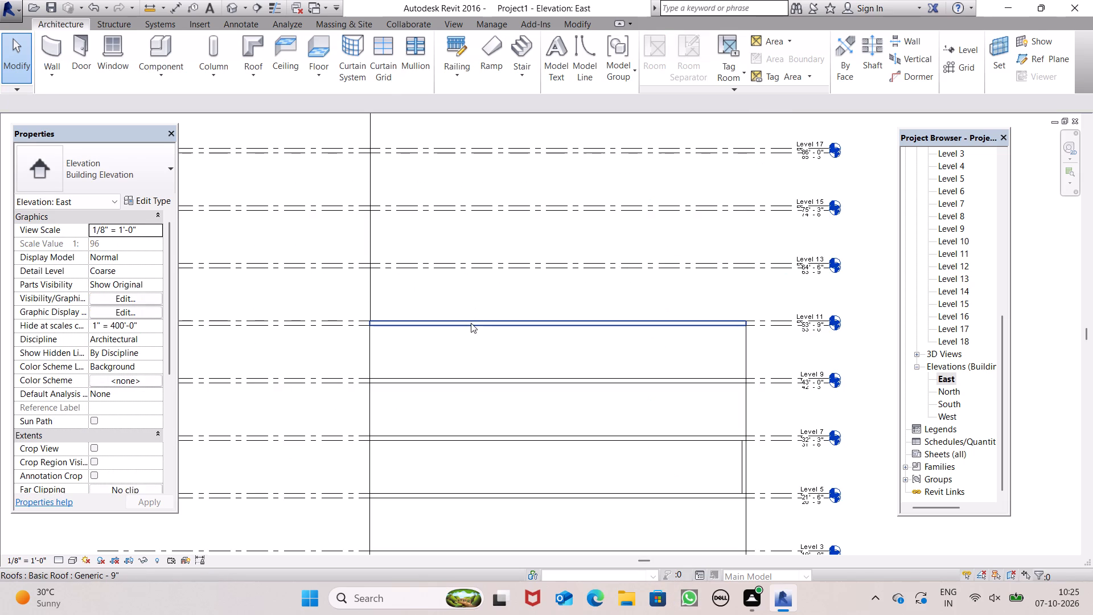
pyautogui.click(469, 329)
pyautogui.scroll(-7, 482, 324)
pyautogui.click(660, 386)
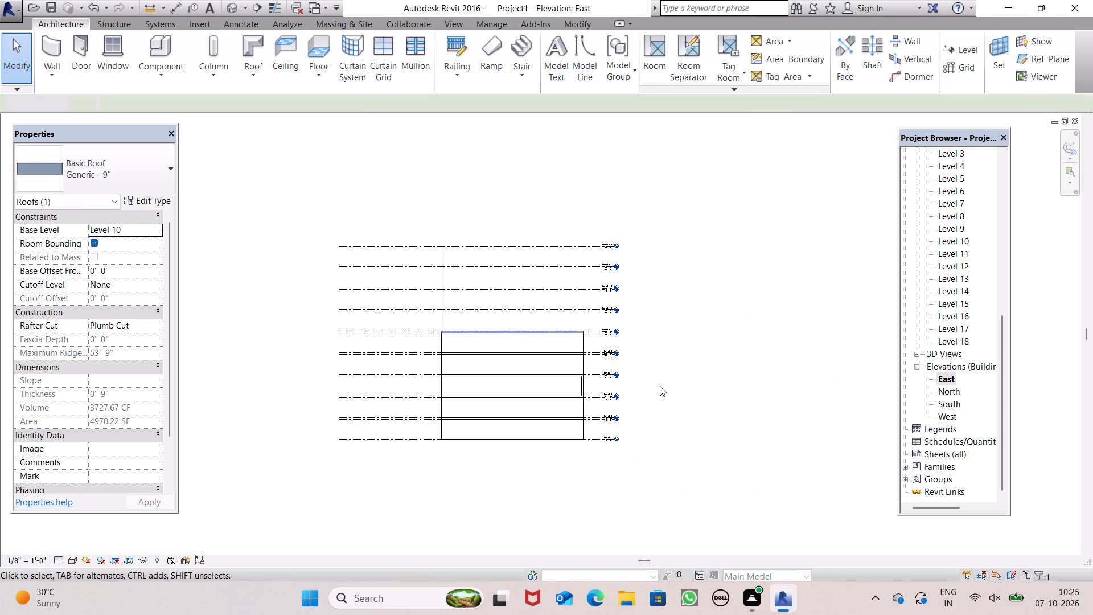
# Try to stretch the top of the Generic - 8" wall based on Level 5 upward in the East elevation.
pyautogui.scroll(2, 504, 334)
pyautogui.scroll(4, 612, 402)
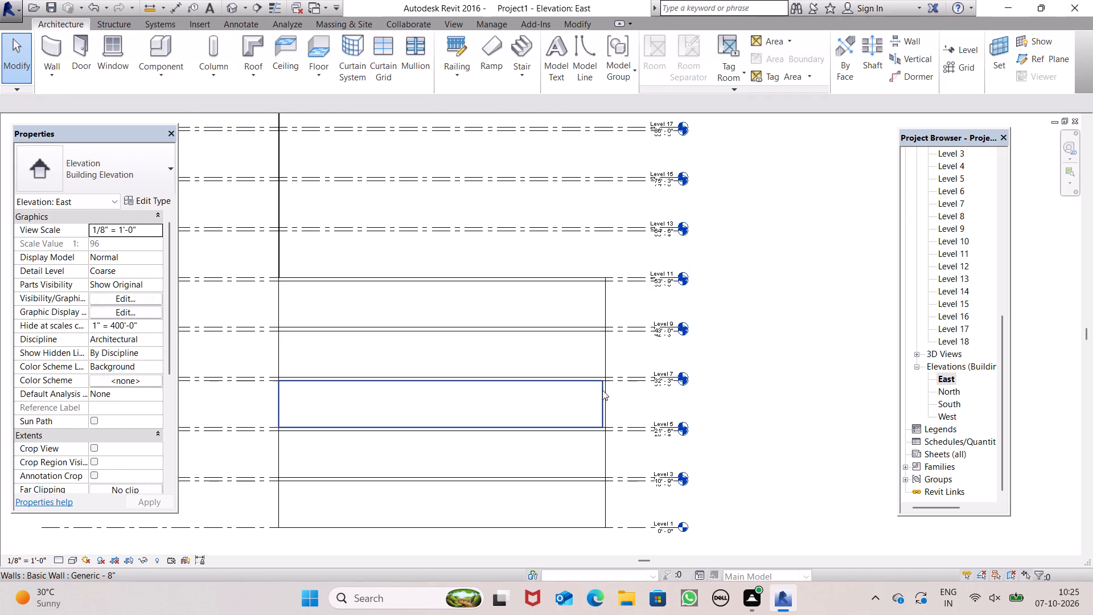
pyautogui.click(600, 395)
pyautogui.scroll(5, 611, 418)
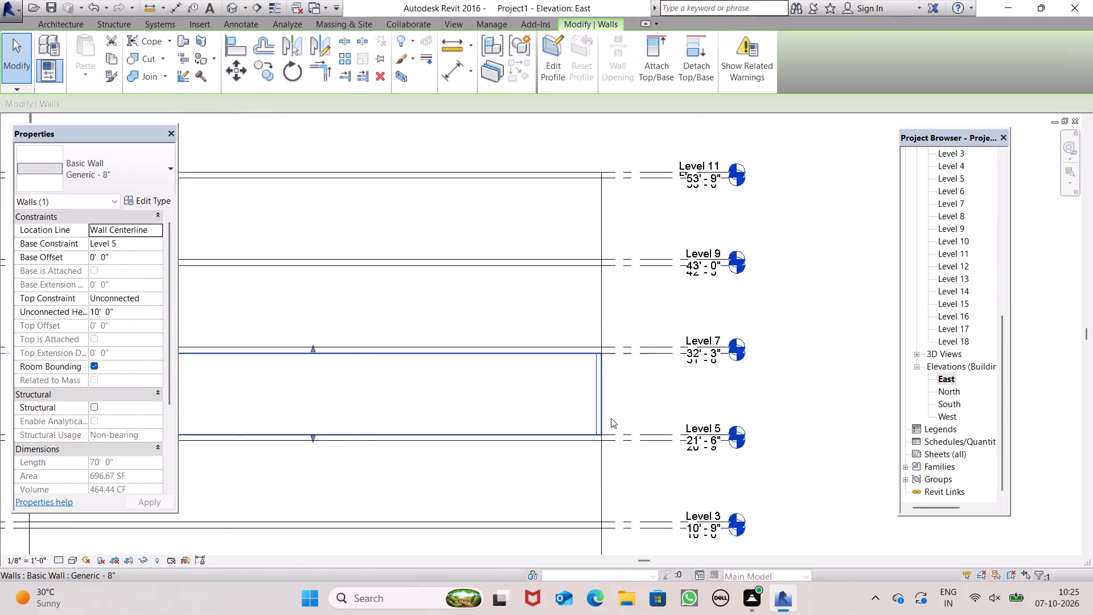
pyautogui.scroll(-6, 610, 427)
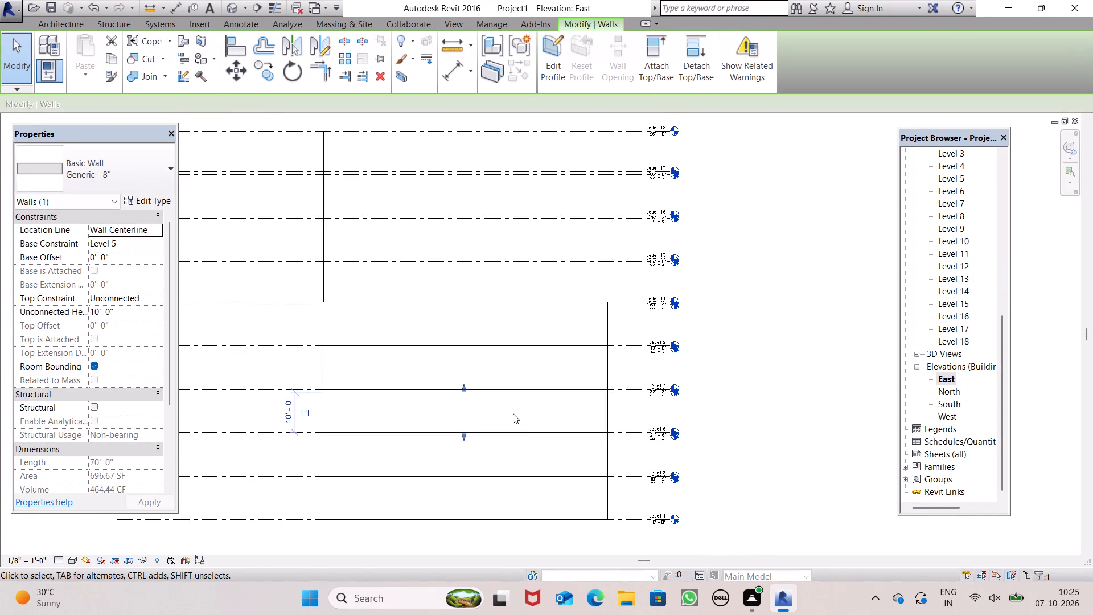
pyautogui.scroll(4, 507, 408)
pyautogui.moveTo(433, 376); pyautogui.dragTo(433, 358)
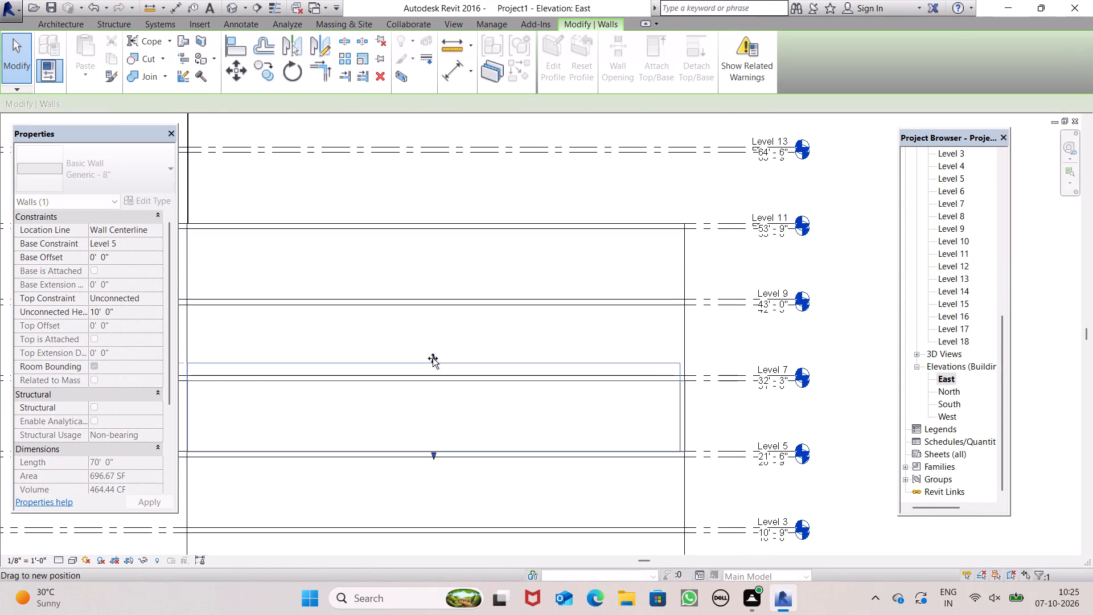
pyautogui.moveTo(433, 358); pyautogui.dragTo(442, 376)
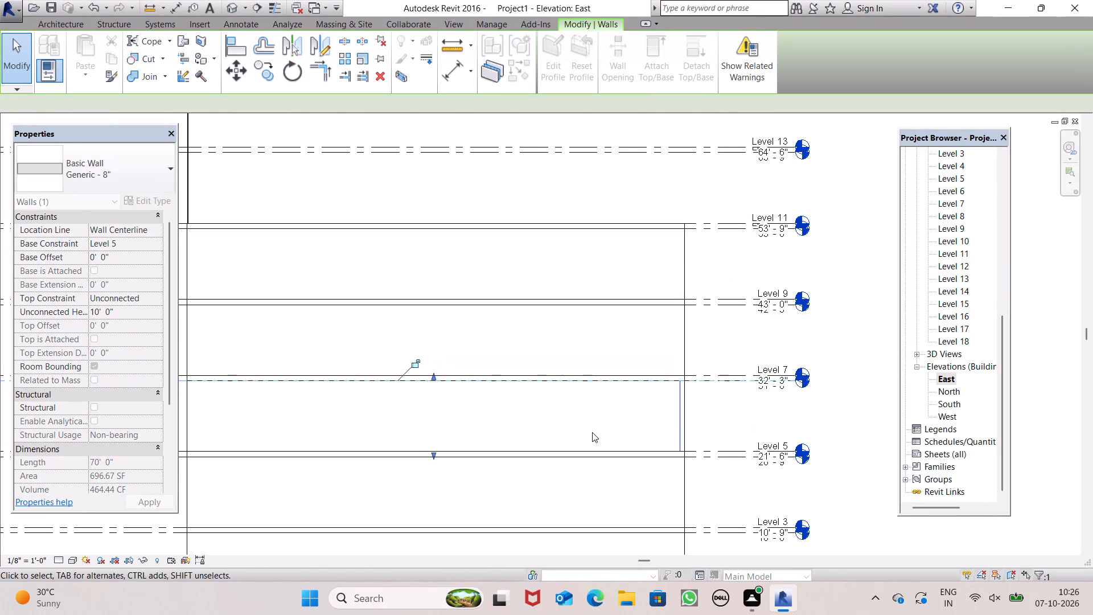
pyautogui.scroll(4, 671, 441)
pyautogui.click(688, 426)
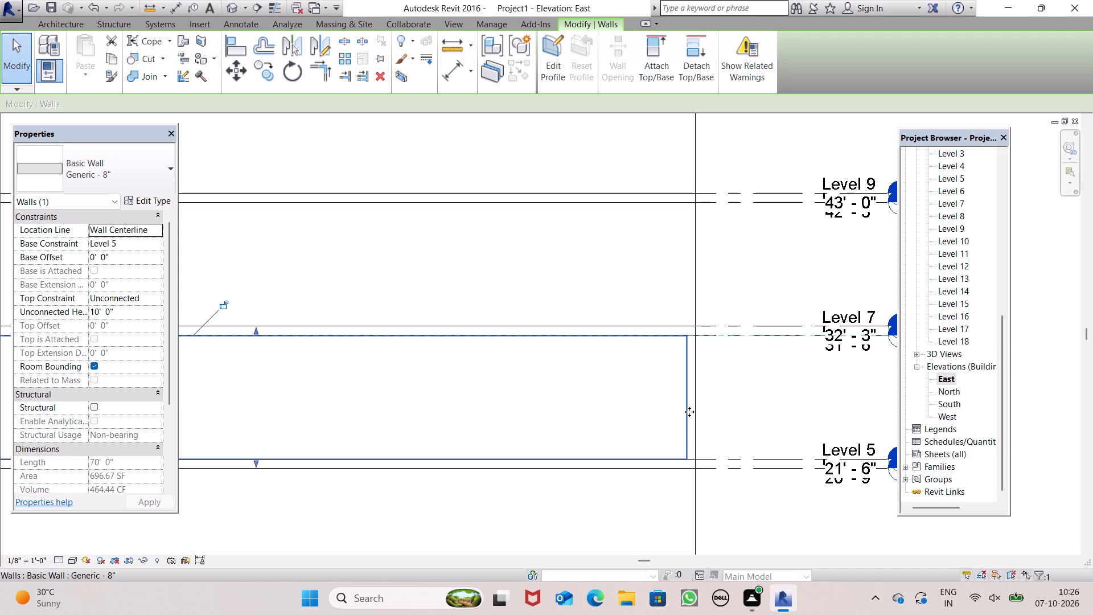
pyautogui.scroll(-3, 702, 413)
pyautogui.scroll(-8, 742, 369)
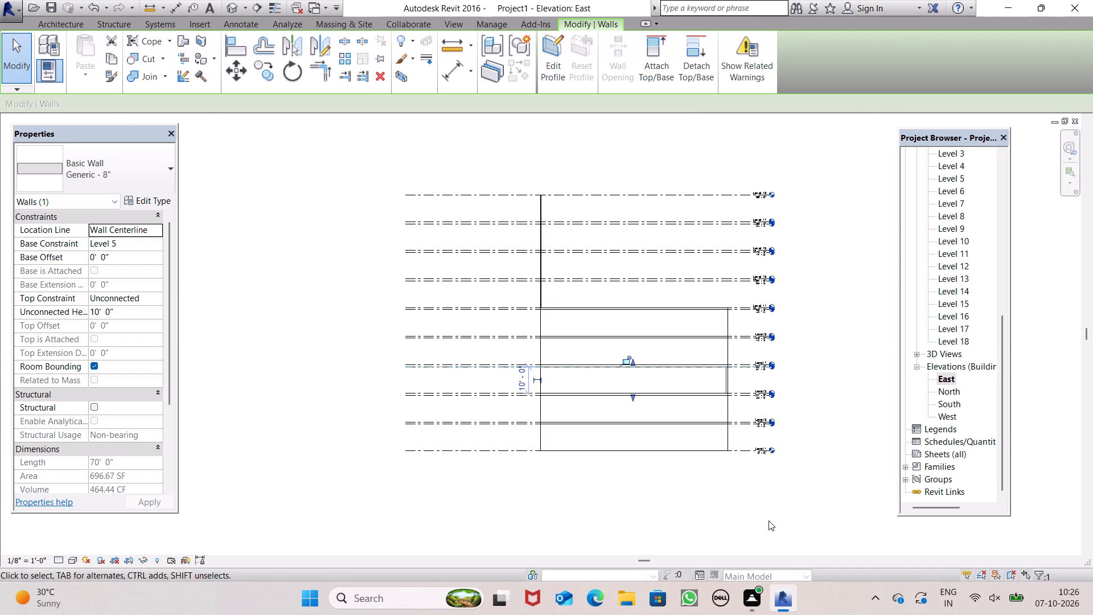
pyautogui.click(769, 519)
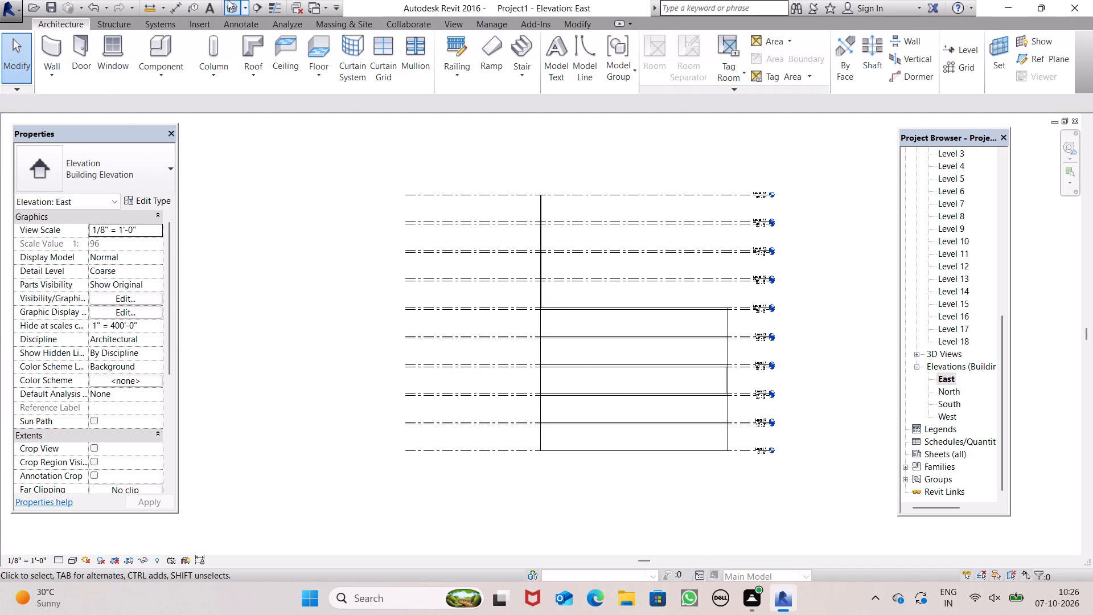
# Examine the building from several sides in the 3D view and its walls in the Level 9 ceiling plan.
pyautogui.click(228, 0)
pyautogui.moveTo(712, 371); pyautogui.dragTo(332, 370, button='middle')
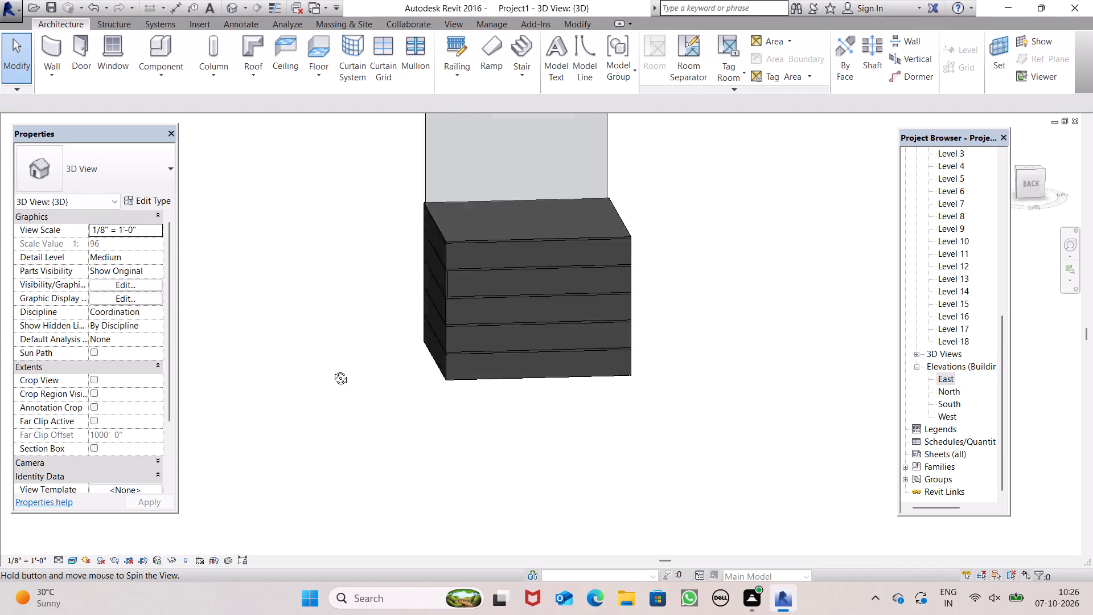
pyautogui.moveTo(332, 370); pyautogui.dragTo(794, 299, button='middle')
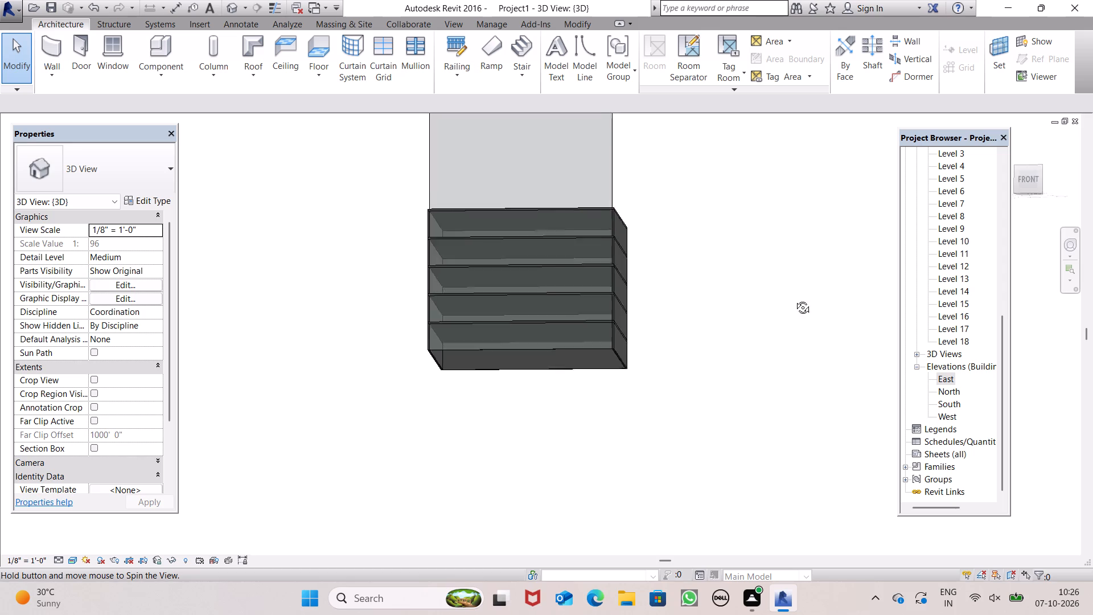
pyautogui.moveTo(794, 299); pyautogui.dragTo(776, 380, button='middle')
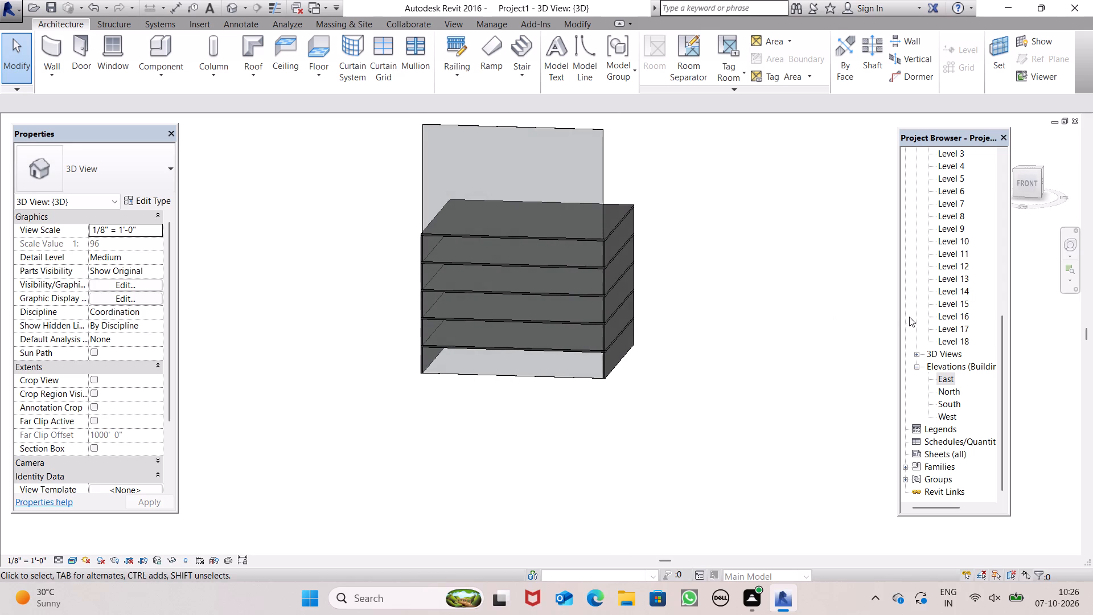
pyautogui.click(957, 240)
pyautogui.doubleClick(955, 228)
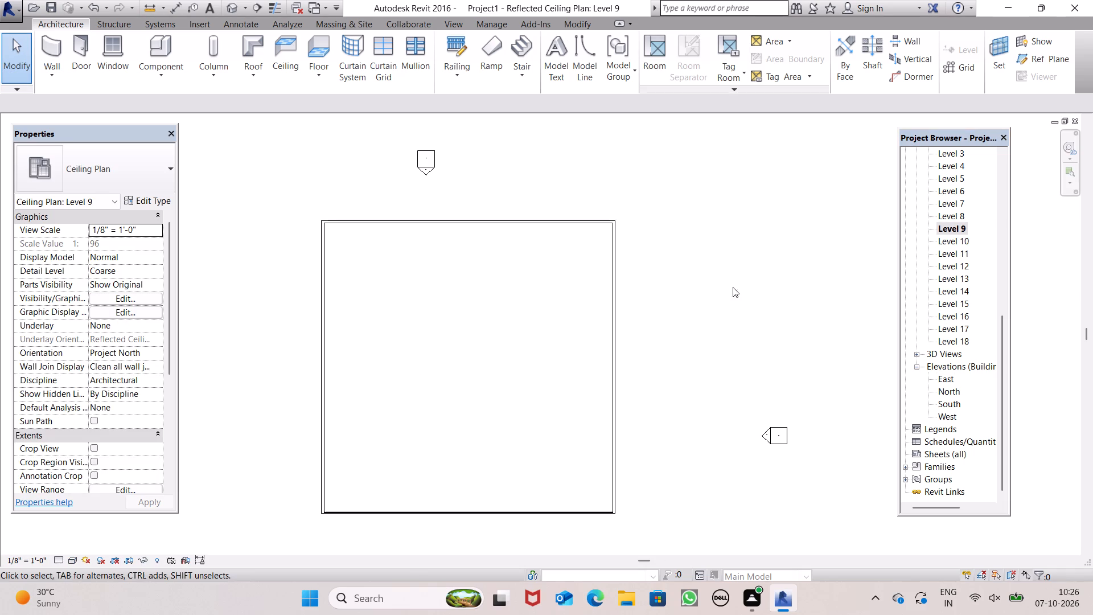
pyautogui.scroll(-3, 619, 319)
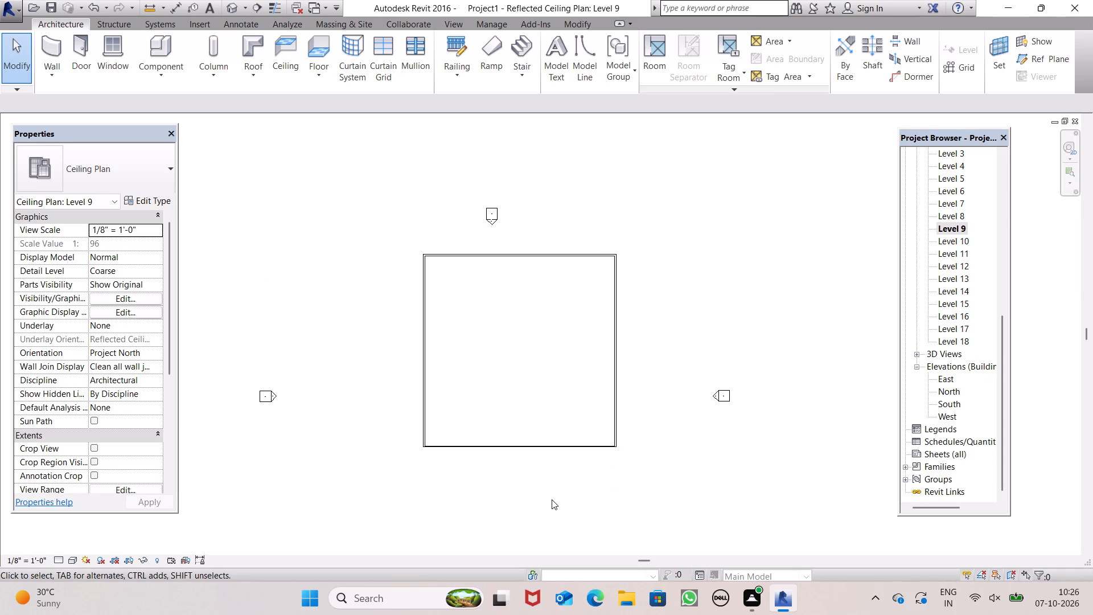
pyautogui.scroll(-1, 554, 462)
pyautogui.scroll(4, 554, 462)
pyautogui.scroll(-2, 553, 444)
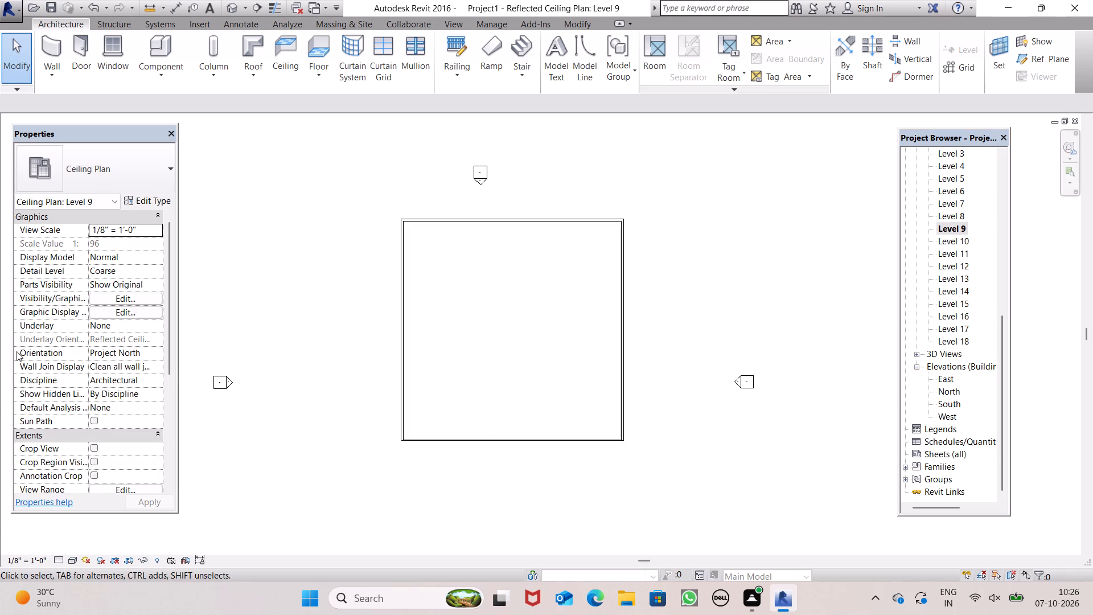
# Draw a 10' high Generic - 8" wall with base constraint Level 11 along the building's west side, from the southwest to the northwest corner.
pyautogui.click(59, 55)
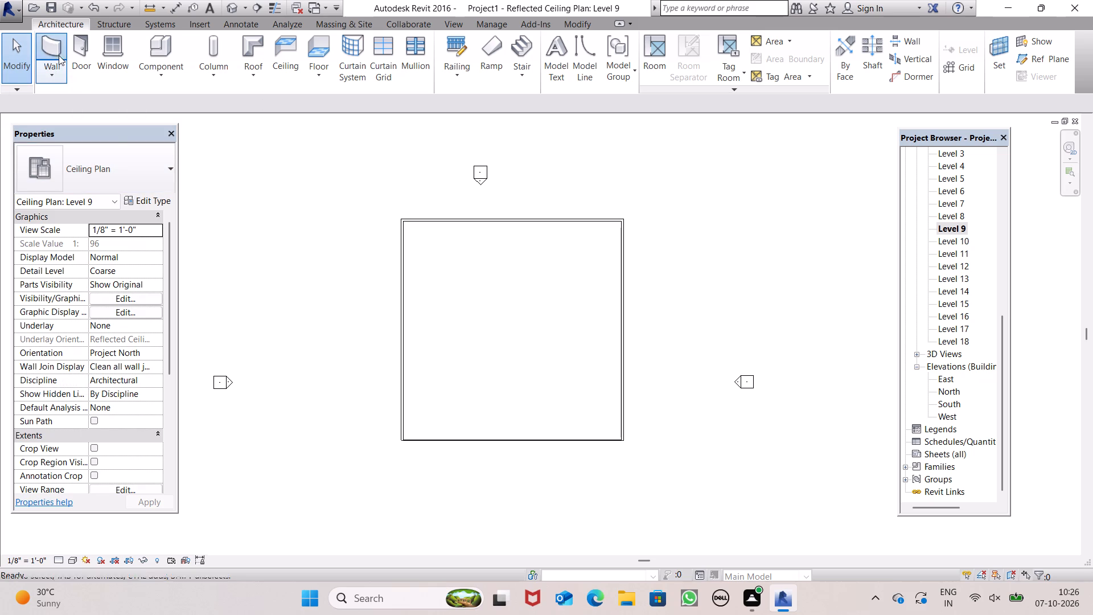
pyautogui.click(131, 244)
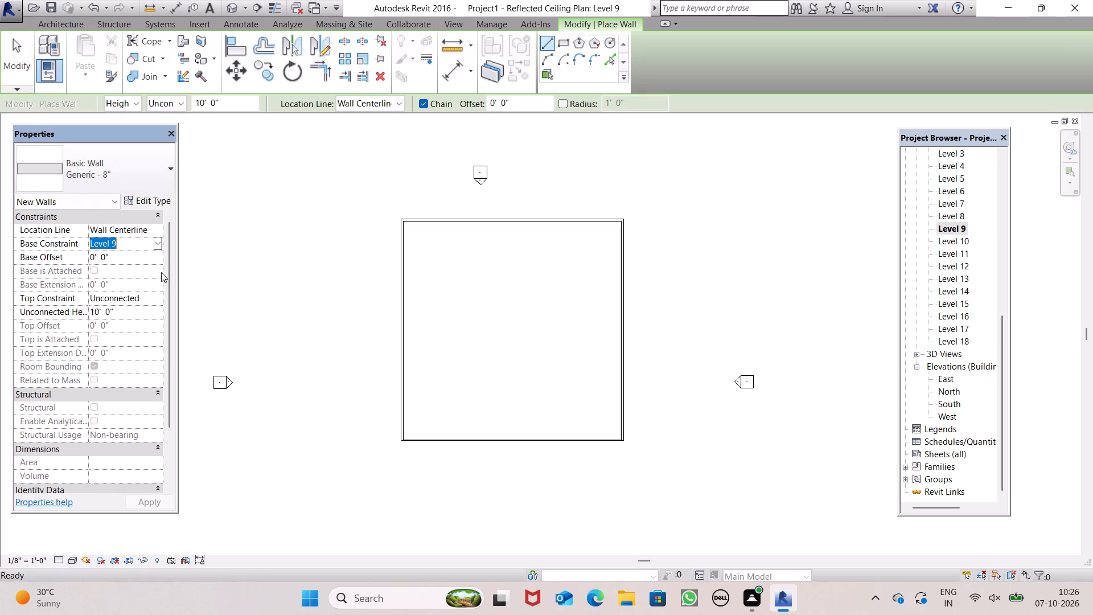
pyautogui.click(158, 243)
pyautogui.scroll(-1, 141, 297)
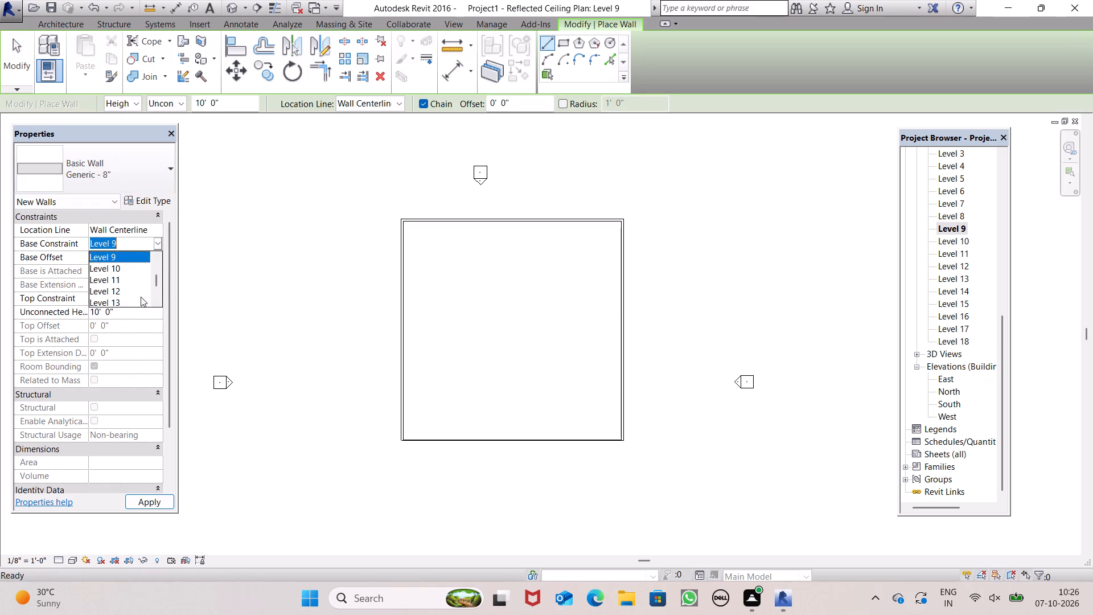
pyautogui.click(128, 278)
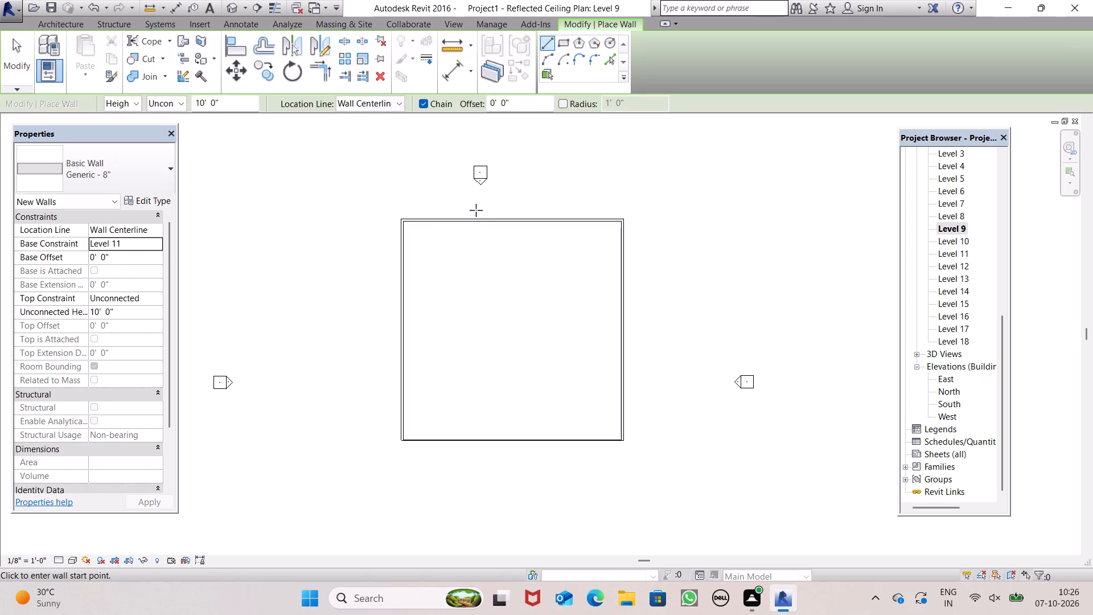
pyautogui.scroll(3, 521, 280)
pyautogui.scroll(8, 331, 527)
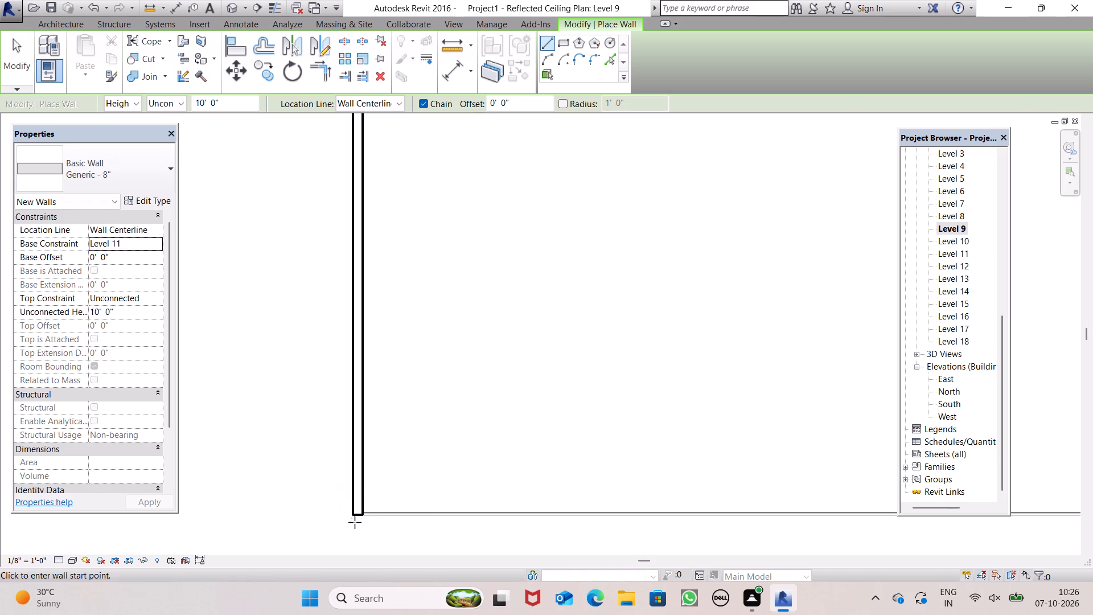
pyautogui.click(359, 509)
pyautogui.scroll(-7, 360, 440)
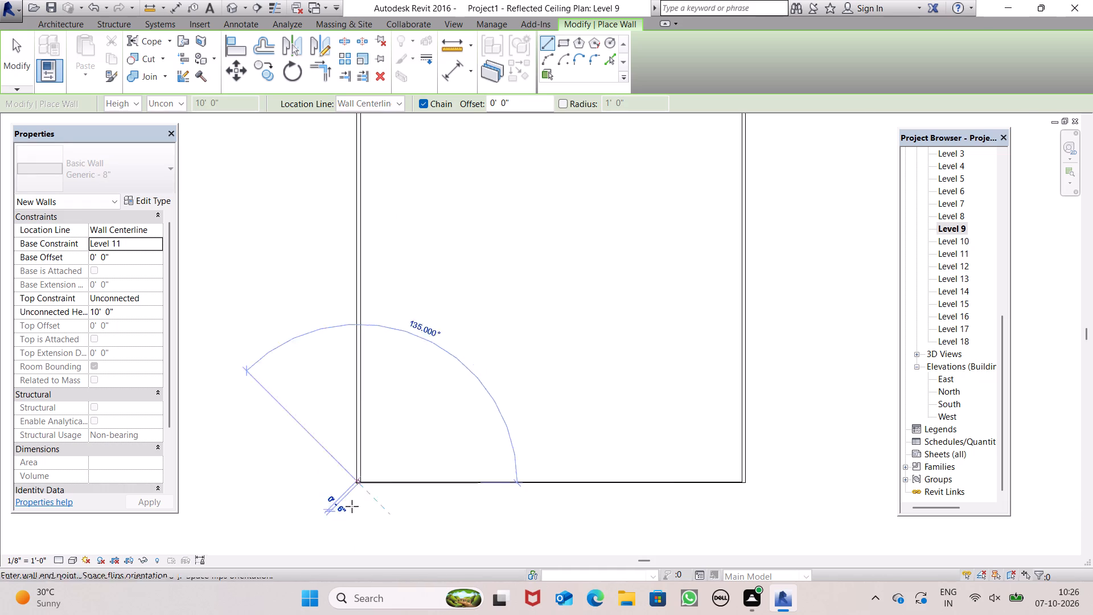
pyautogui.scroll(-2, 376, 524)
pyautogui.scroll(-1, 402, 202)
pyautogui.scroll(7, 402, 200)
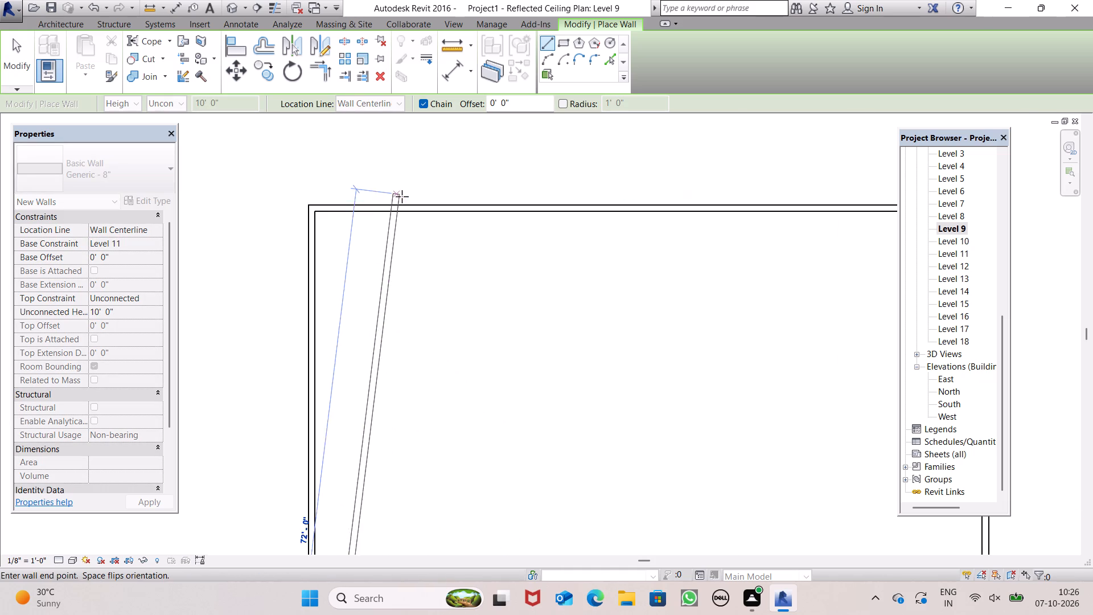
pyautogui.scroll(7, 354, 197)
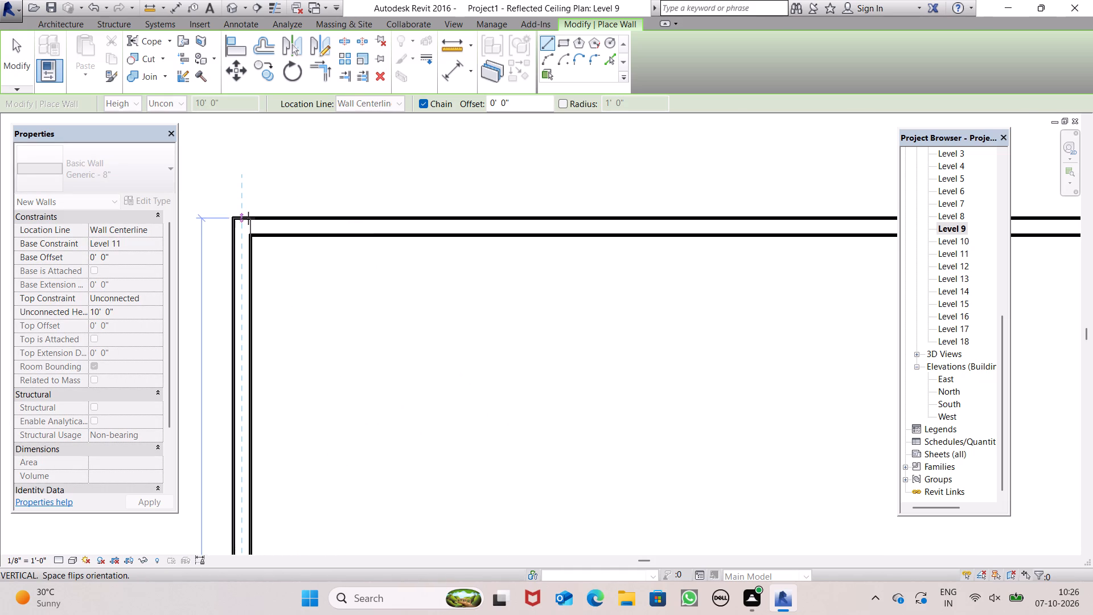
pyautogui.click(248, 218)
pyautogui.scroll(-5, 244, 223)
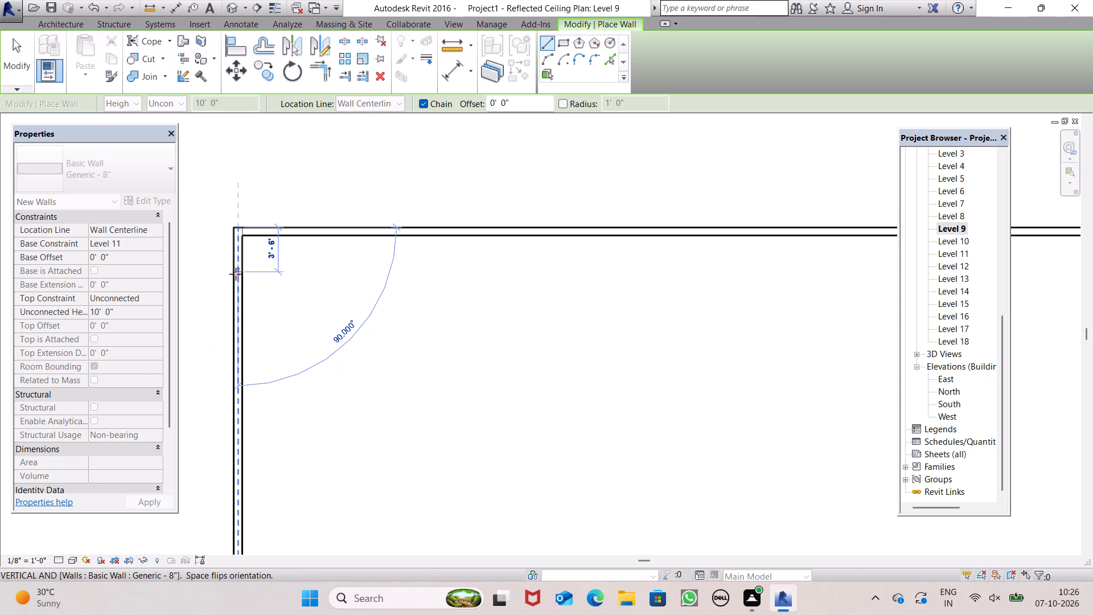
pyautogui.press('Escape')
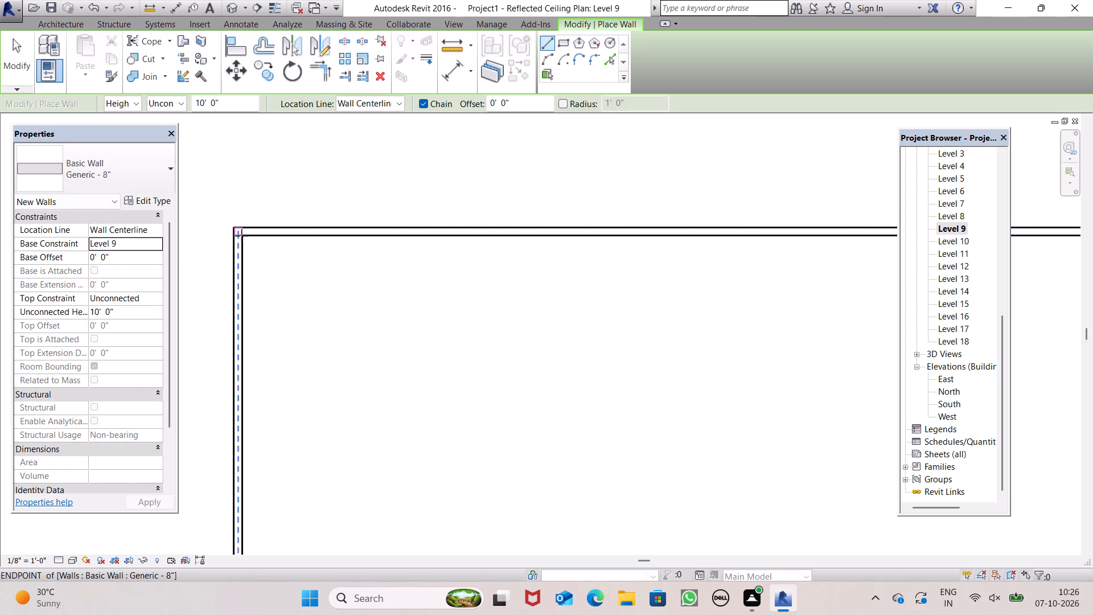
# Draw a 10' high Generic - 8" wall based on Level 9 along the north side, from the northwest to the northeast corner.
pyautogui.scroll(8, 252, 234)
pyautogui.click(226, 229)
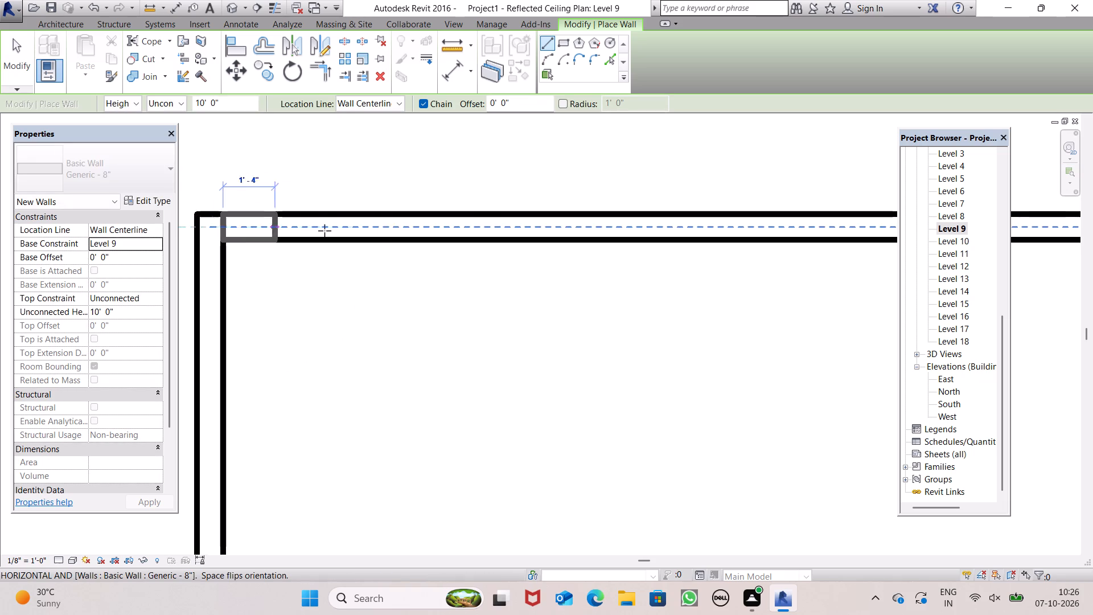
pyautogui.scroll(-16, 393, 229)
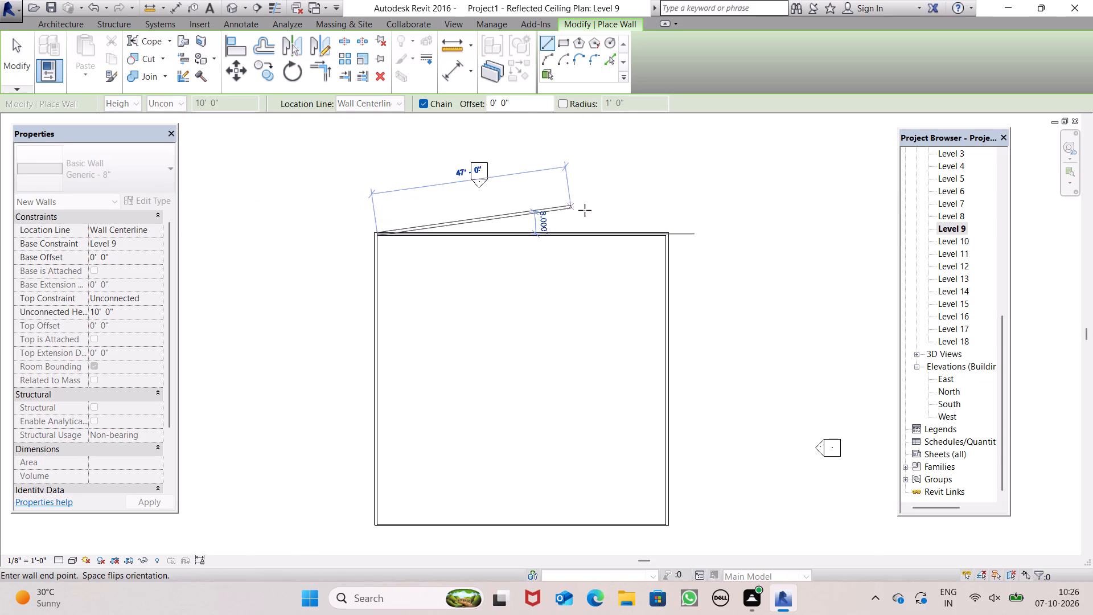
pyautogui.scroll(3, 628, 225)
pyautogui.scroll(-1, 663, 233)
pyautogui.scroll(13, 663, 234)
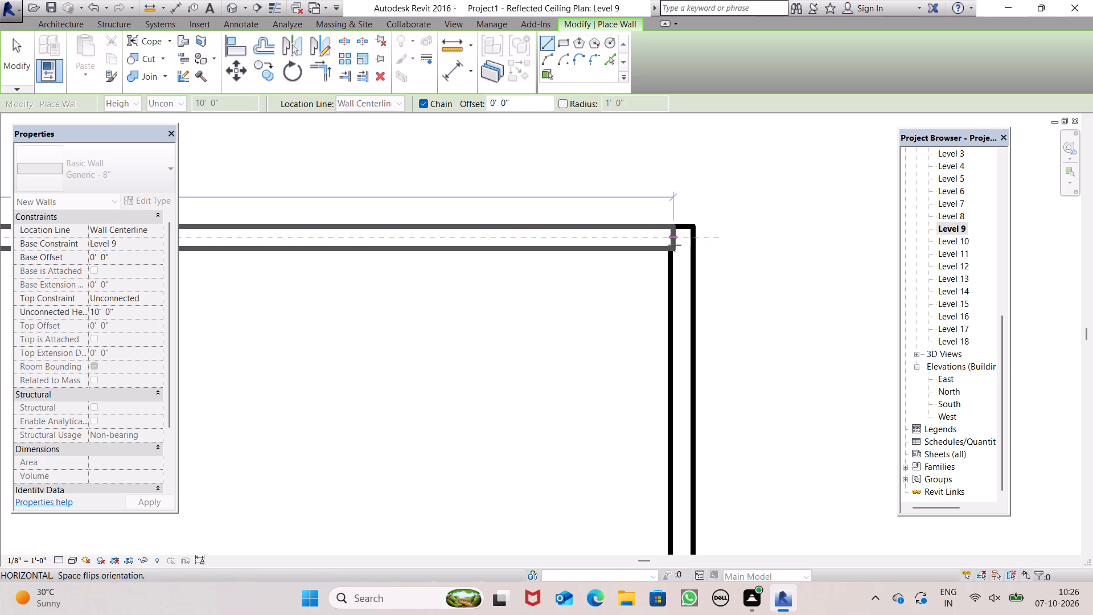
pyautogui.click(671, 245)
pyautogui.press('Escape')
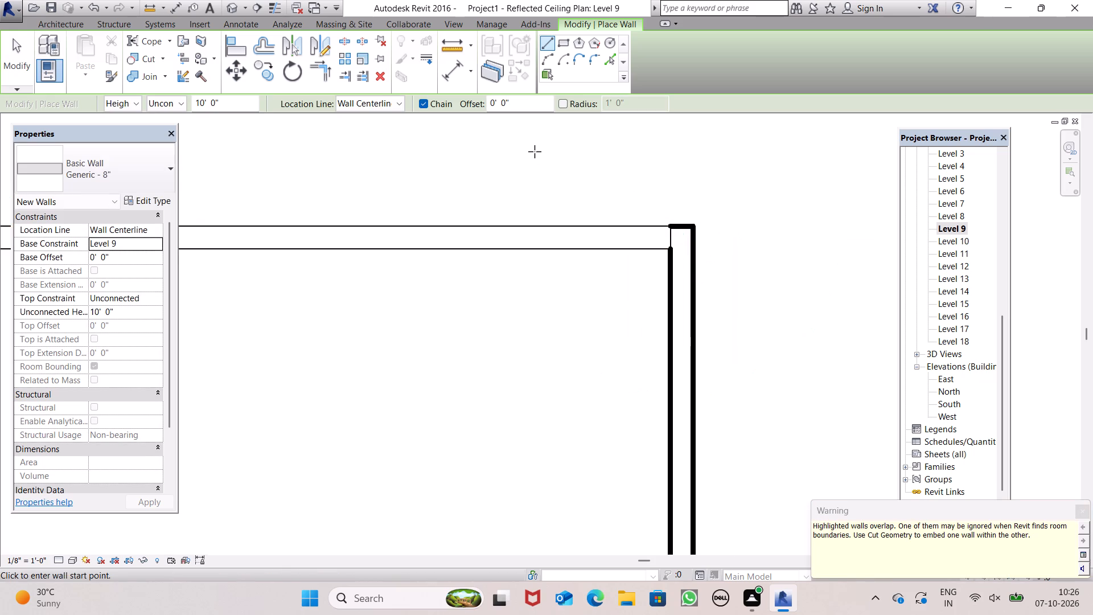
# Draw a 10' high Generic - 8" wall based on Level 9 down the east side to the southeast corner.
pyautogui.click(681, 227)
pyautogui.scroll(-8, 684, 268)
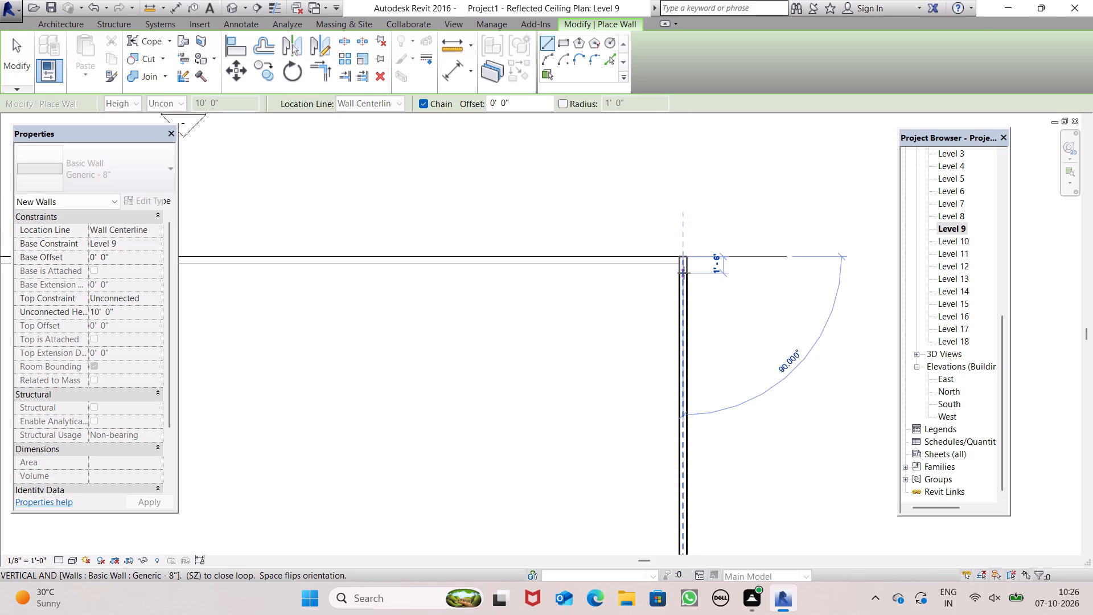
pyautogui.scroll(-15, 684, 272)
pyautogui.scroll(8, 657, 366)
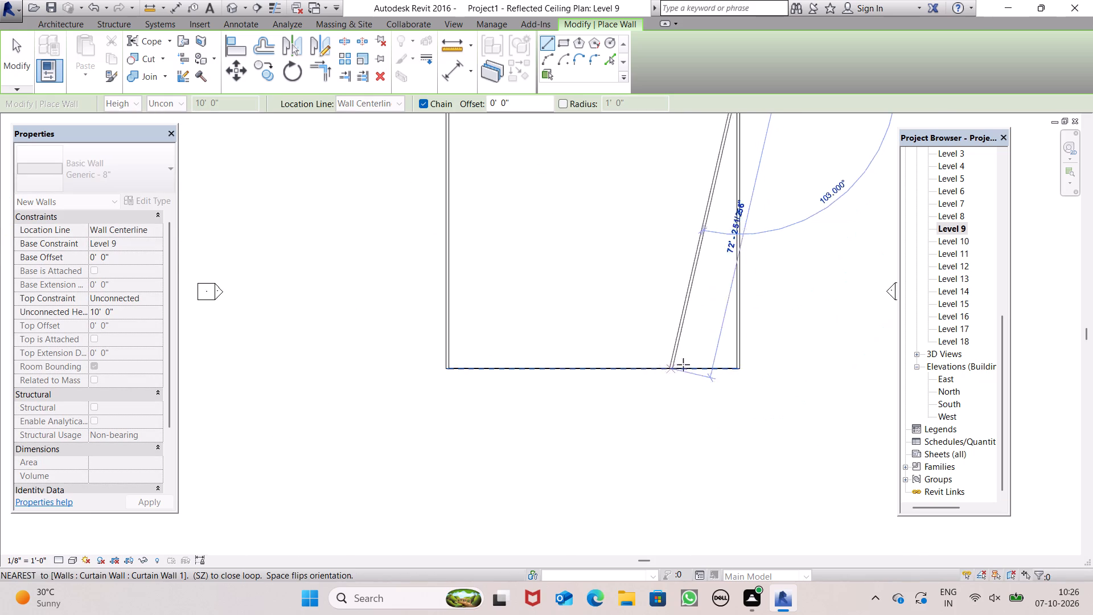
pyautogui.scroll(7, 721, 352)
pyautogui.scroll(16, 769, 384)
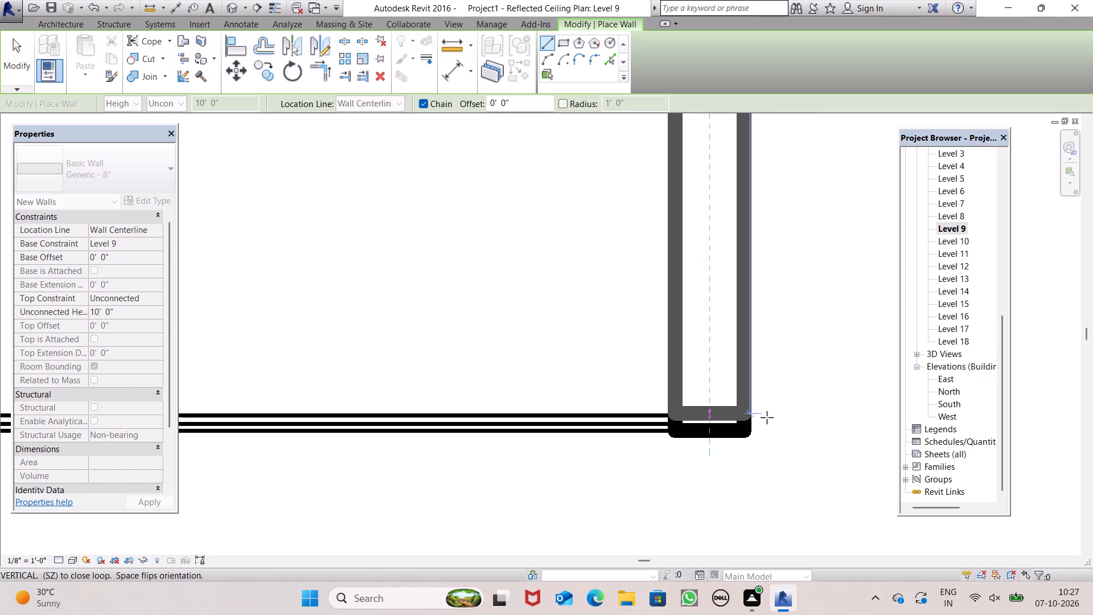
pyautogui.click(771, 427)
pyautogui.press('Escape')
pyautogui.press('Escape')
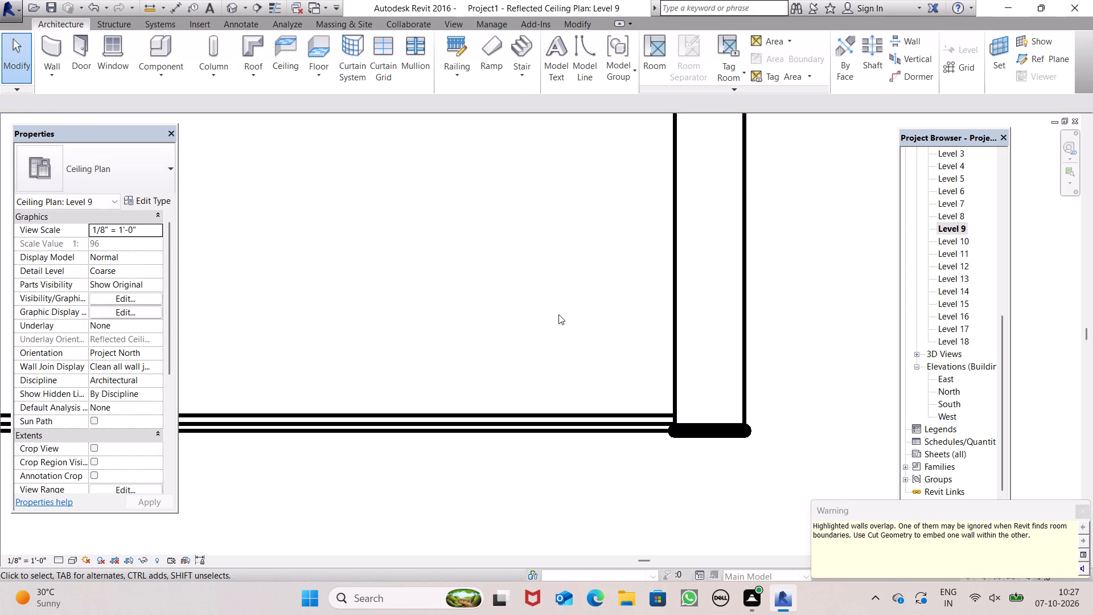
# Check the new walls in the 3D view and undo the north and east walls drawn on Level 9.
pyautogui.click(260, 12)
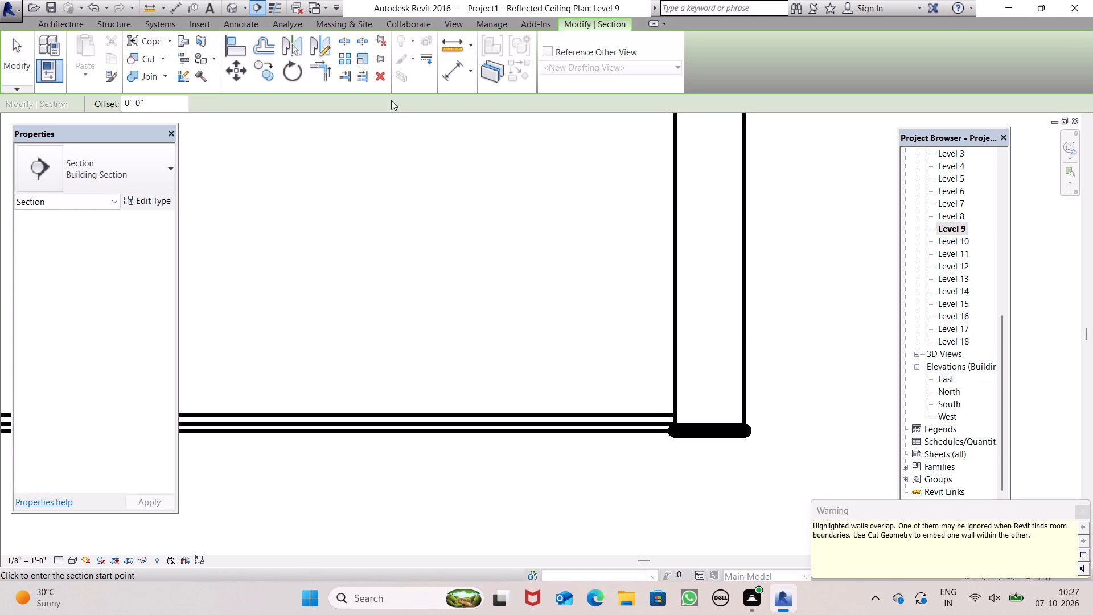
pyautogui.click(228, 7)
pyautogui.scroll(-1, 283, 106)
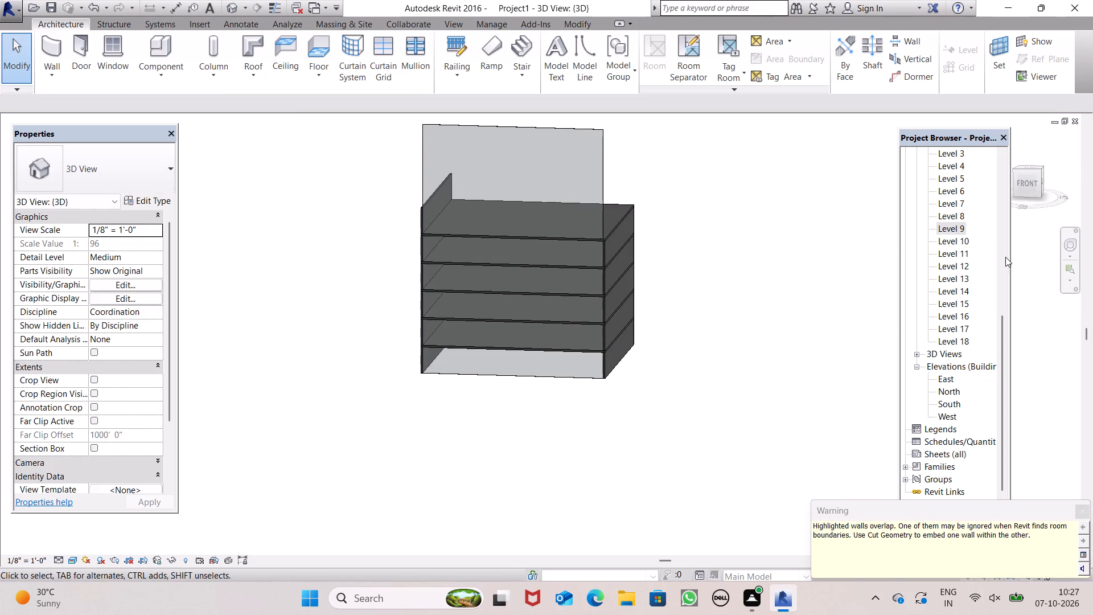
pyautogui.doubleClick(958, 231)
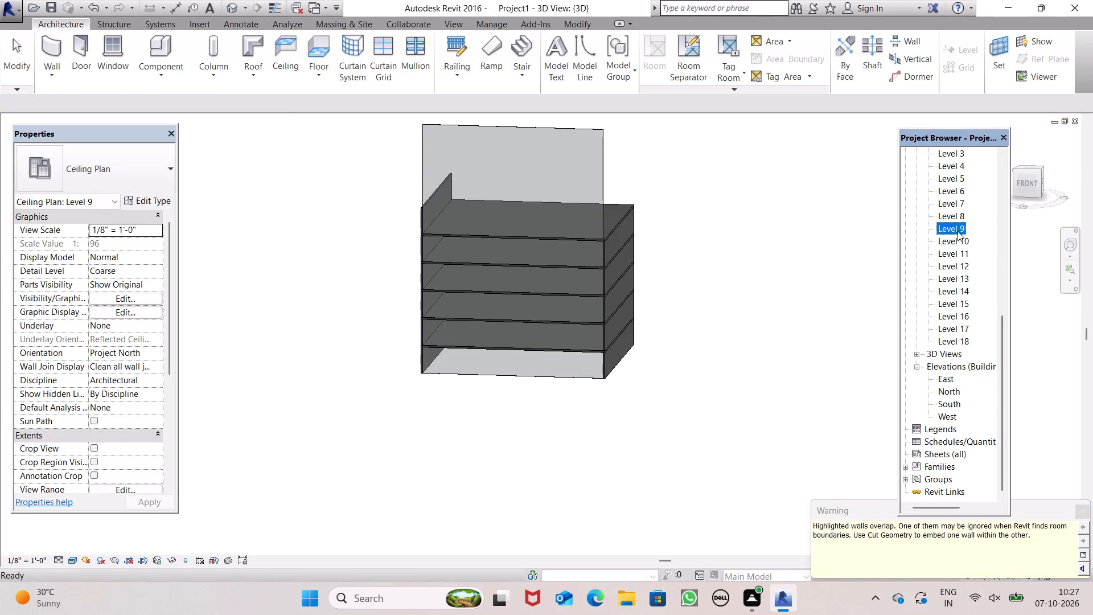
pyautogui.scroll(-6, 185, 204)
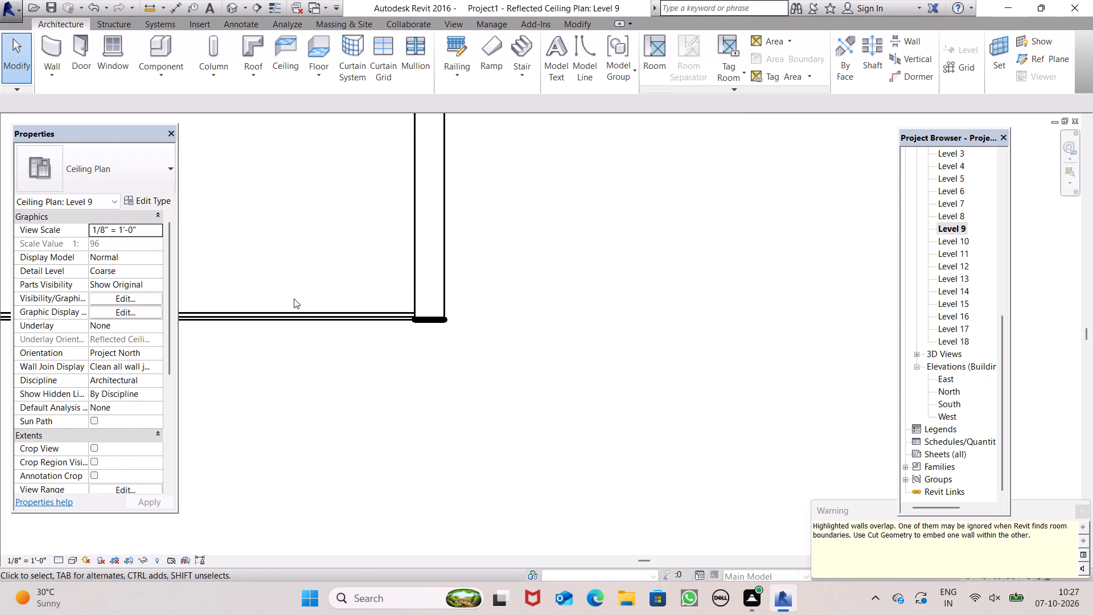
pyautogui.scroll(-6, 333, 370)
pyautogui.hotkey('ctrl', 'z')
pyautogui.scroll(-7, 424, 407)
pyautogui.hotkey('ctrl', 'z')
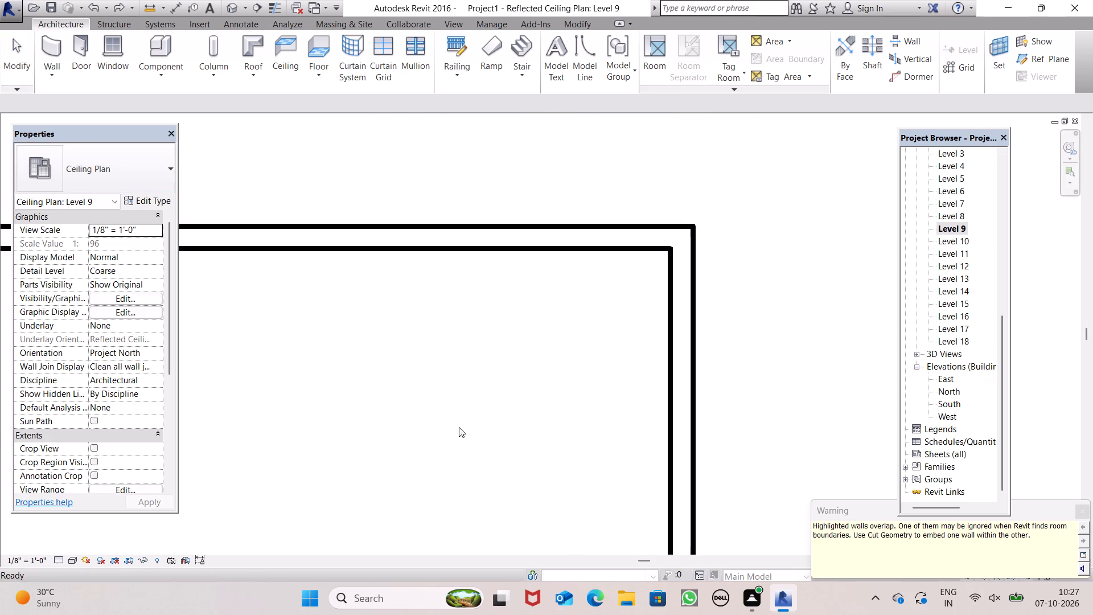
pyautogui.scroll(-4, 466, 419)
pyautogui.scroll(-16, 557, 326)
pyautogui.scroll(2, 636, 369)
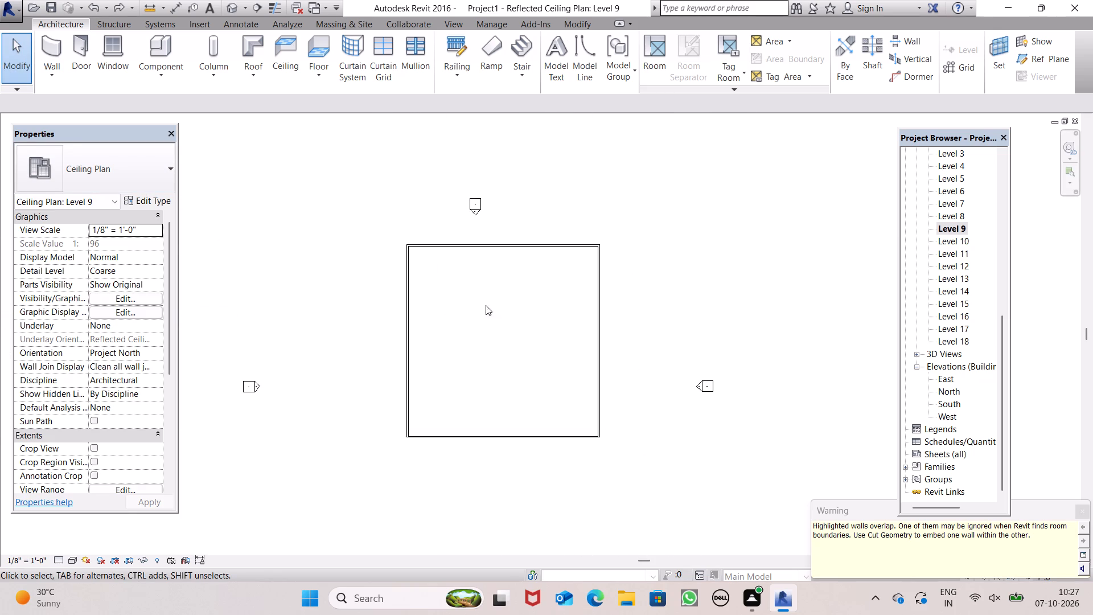
# Draw a 10' high Generic - 8" wall with base constraint Level 11 along the east side, from the southeast to the northeast corner.
pyautogui.click(46, 39)
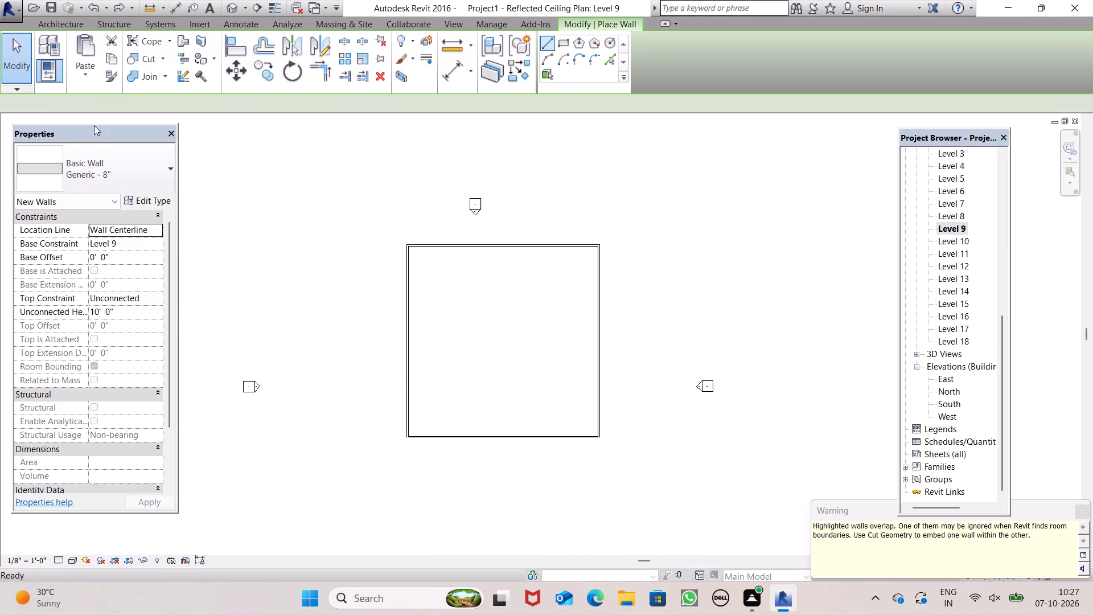
pyautogui.click(139, 239)
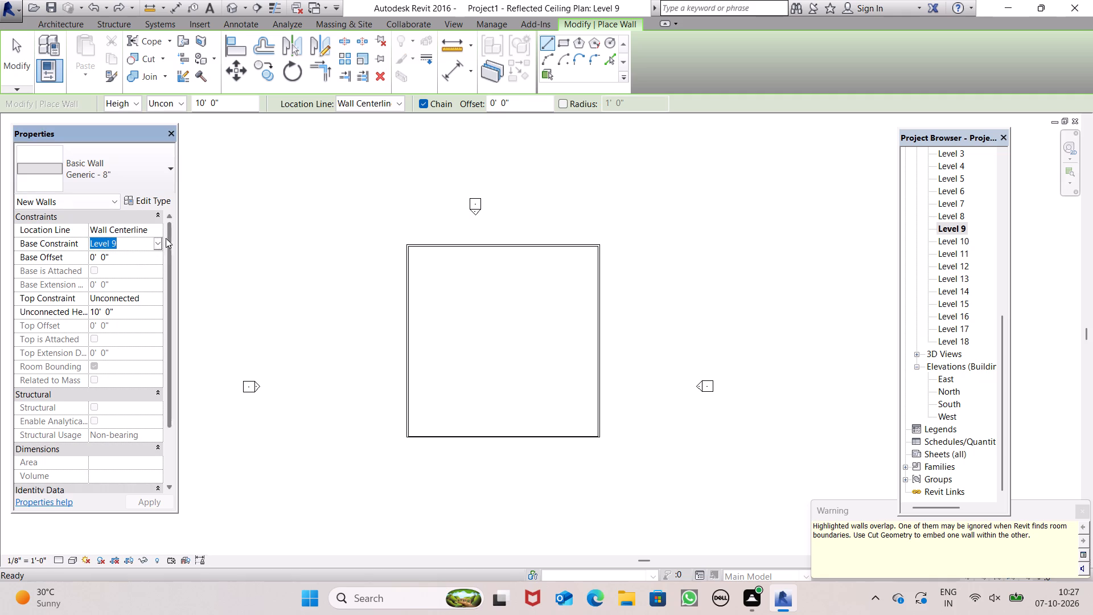
pyautogui.click(155, 243)
pyautogui.scroll(-2, 124, 296)
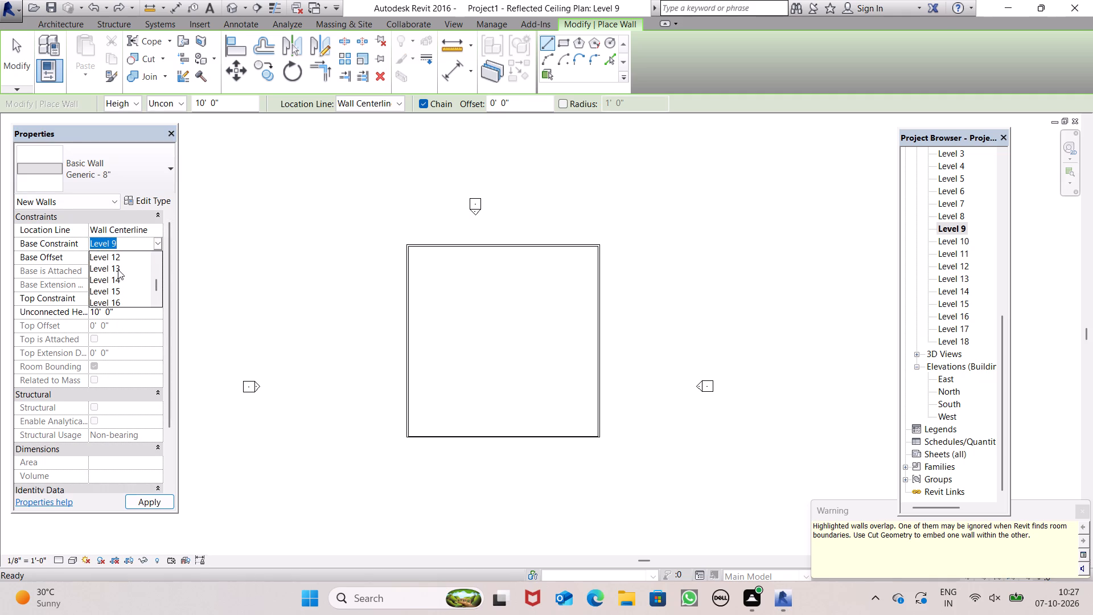
pyautogui.scroll(1, 117, 269)
pyautogui.click(116, 280)
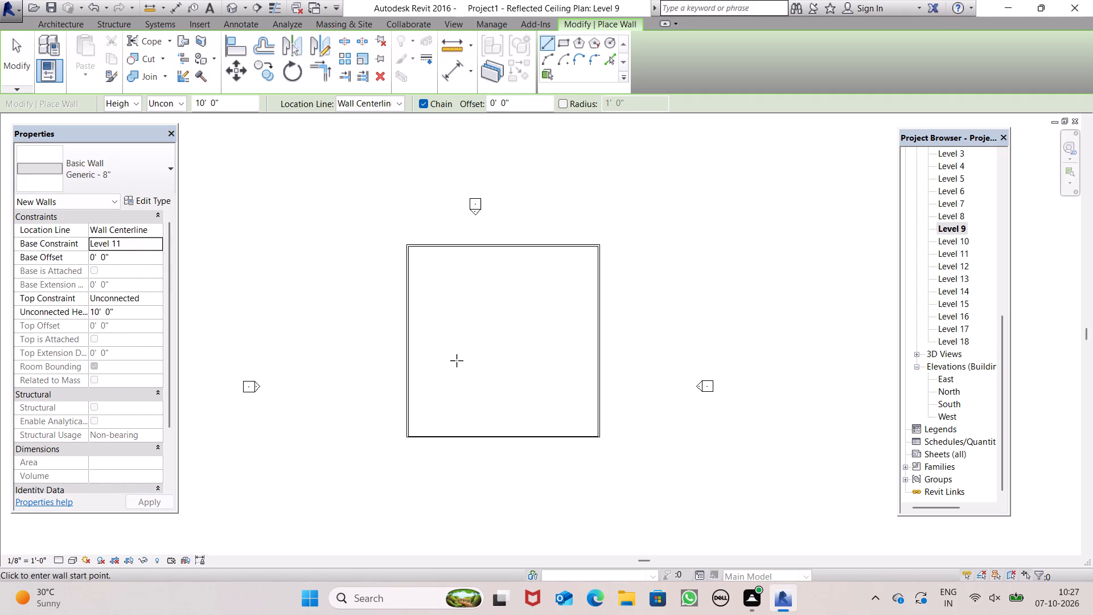
pyautogui.scroll(1, 650, 383)
pyautogui.scroll(8, 570, 428)
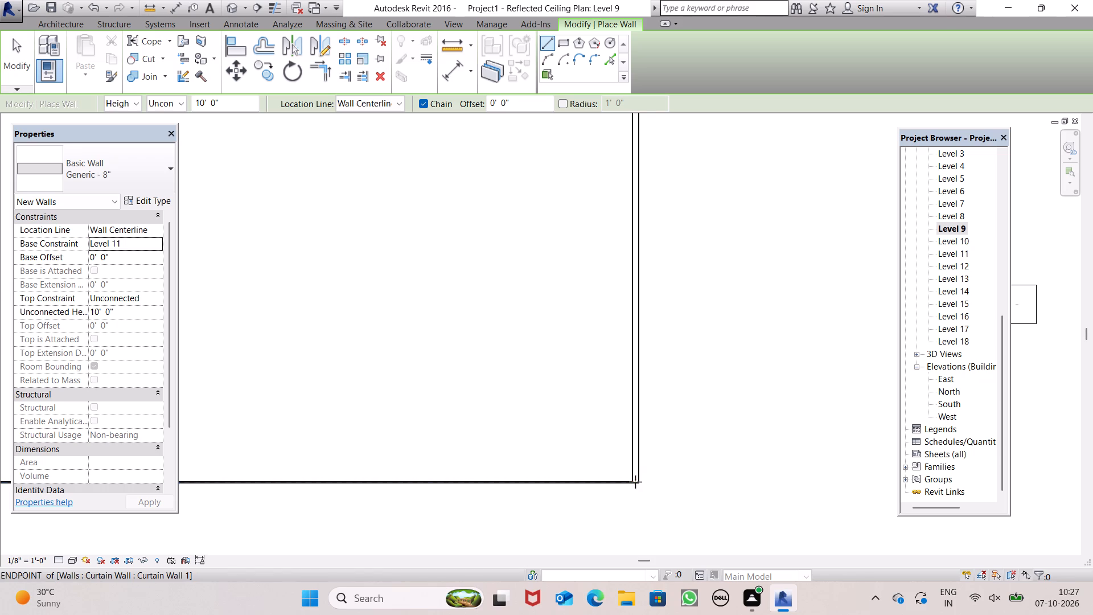
pyautogui.scroll(6, 631, 477)
pyautogui.scroll(-1, 633, 474)
pyautogui.scroll(1, 633, 474)
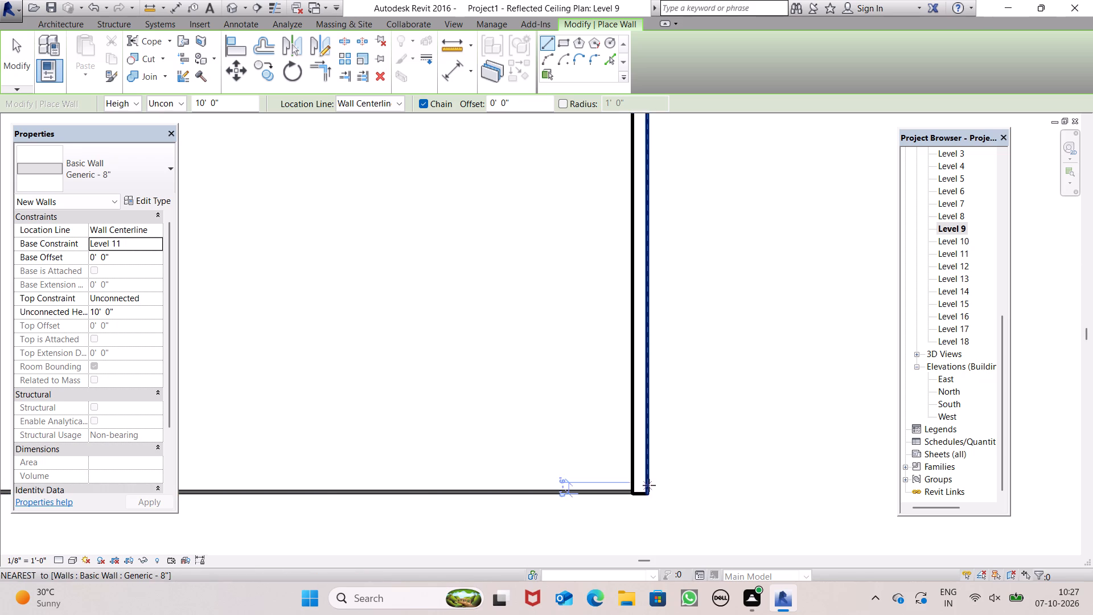
pyautogui.moveTo(644, 490); pyautogui.dragTo(644, 475)
pyautogui.scroll(-6, 635, 401)
pyautogui.scroll(-8, 649, 488)
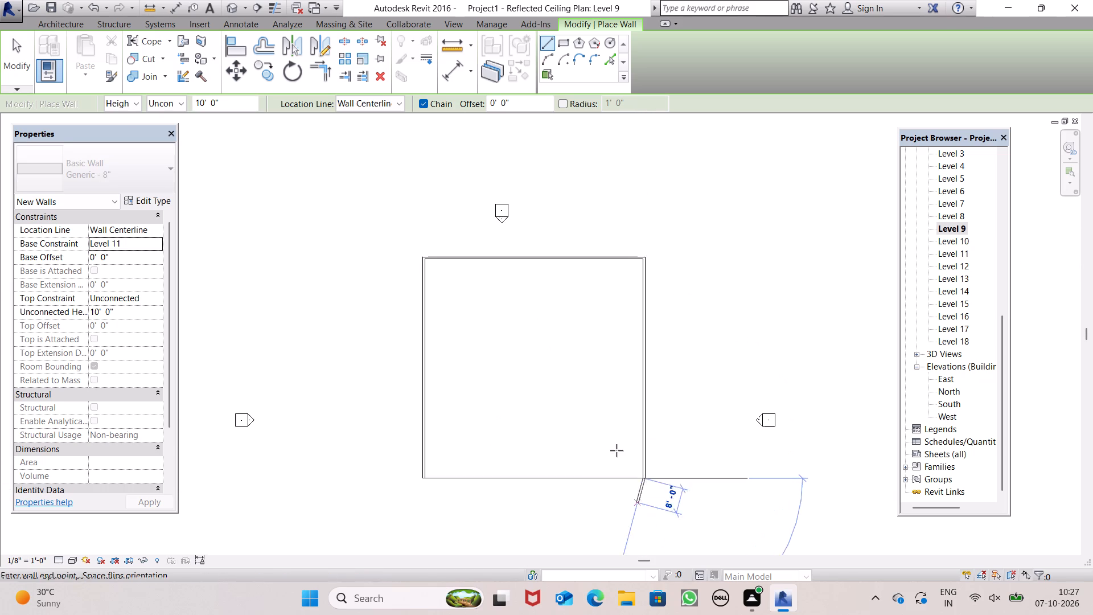
pyautogui.scroll(6, 650, 218)
pyautogui.scroll(15, 627, 309)
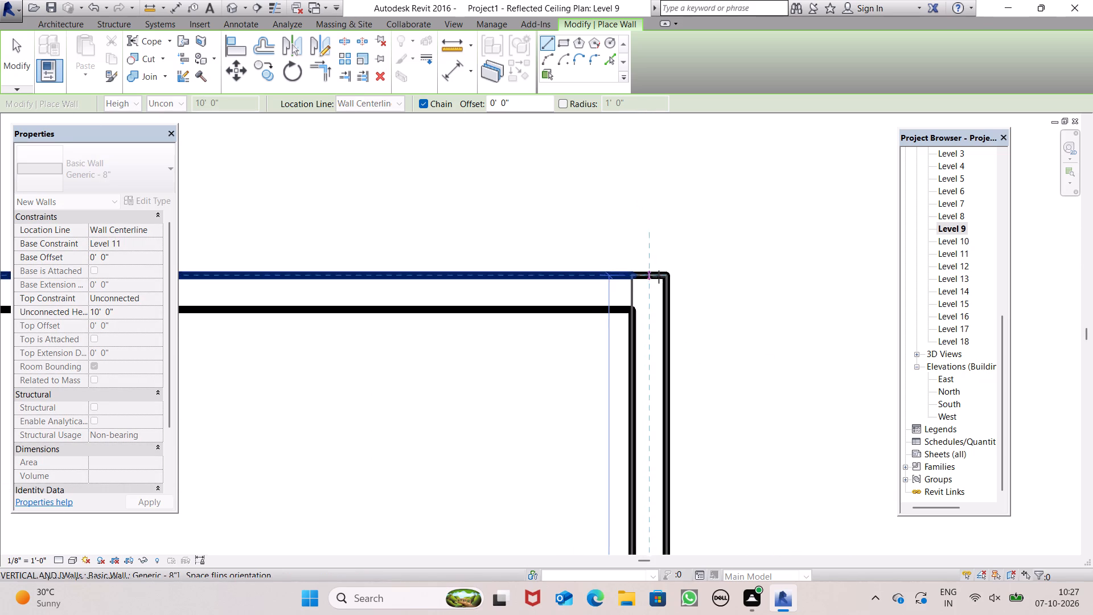
pyautogui.click(661, 276)
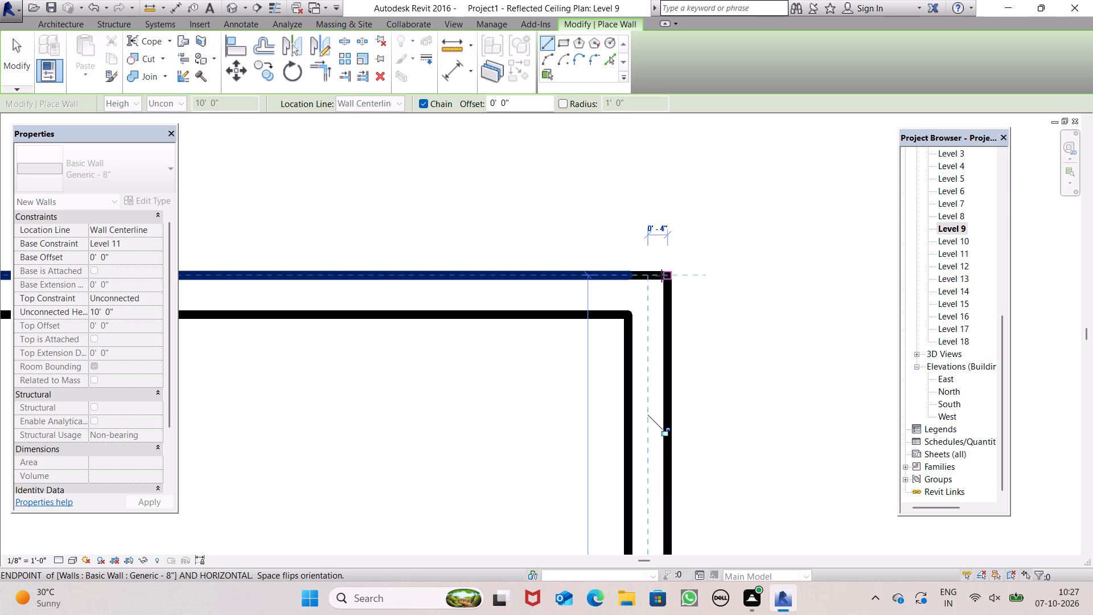
pyautogui.scroll(-2, 719, 243)
pyautogui.press('Escape')
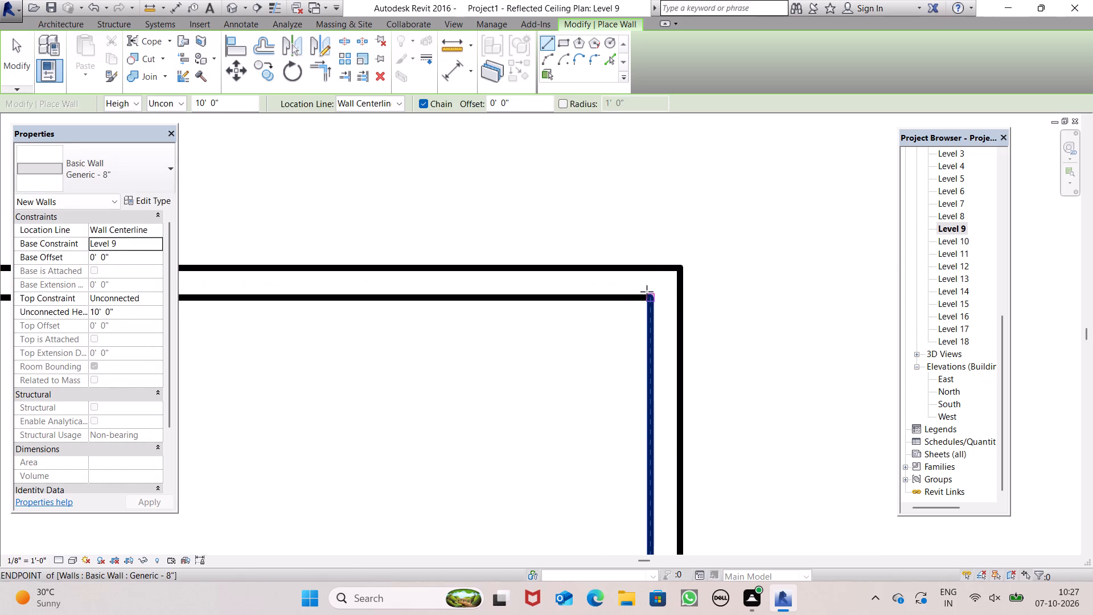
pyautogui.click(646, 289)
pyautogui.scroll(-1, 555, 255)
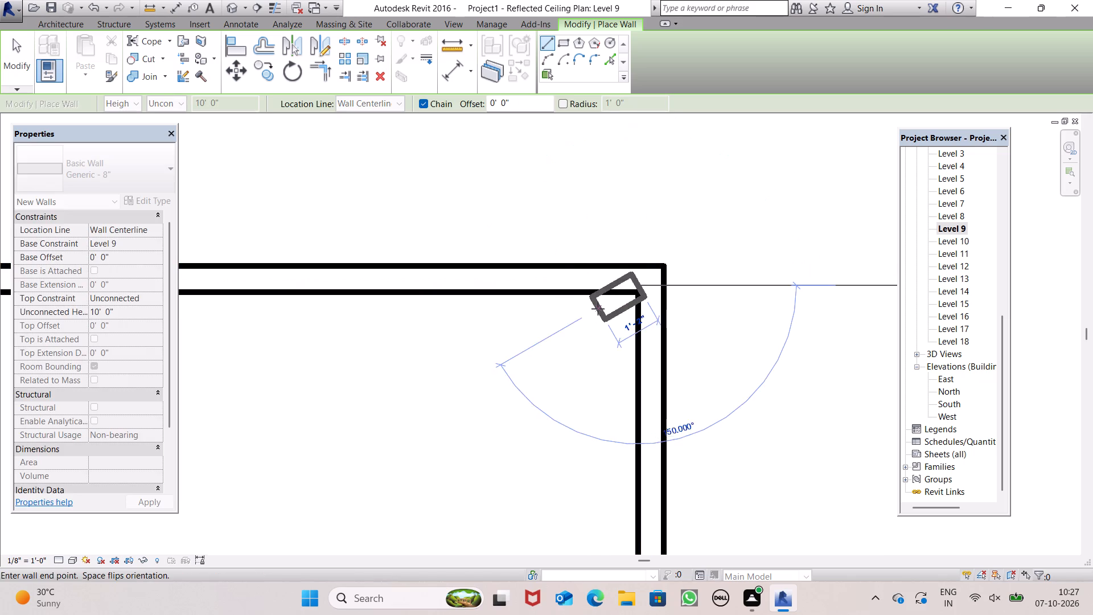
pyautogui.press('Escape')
# Draw a 10' high Generic - 8" wall based on Level 9 along the north side from northeast to northwest, and check it in 3D.
pyautogui.click(639, 278)
pyautogui.scroll(-18, 570, 265)
pyautogui.scroll(4, 367, 284)
pyautogui.scroll(-1, 354, 272)
pyautogui.scroll(4, 354, 272)
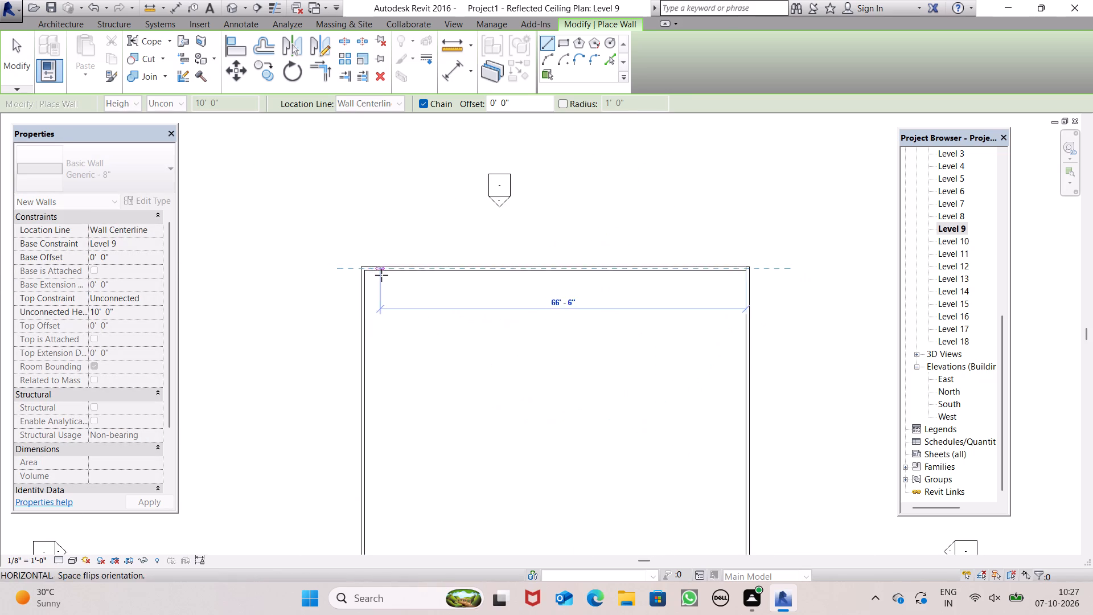
pyautogui.scroll(6, 381, 275)
pyautogui.scroll(7, 314, 269)
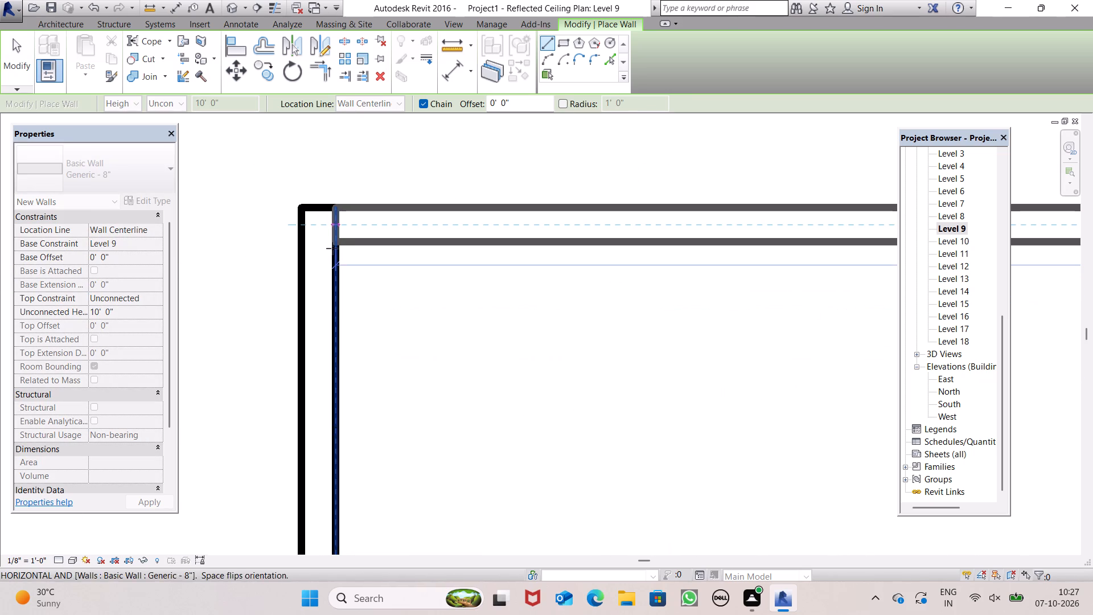
pyautogui.click(335, 247)
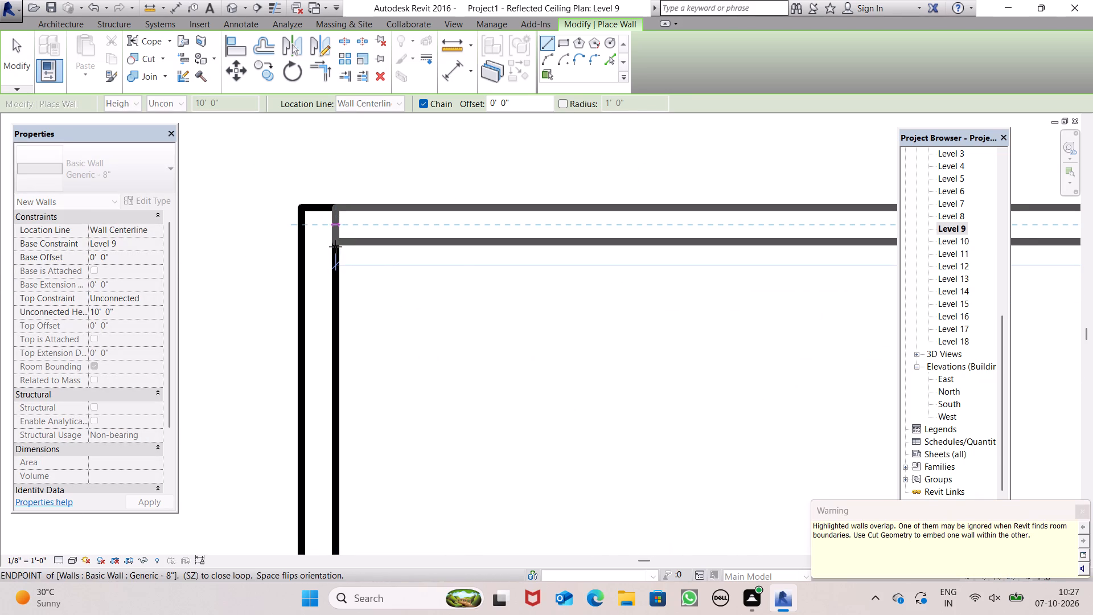
pyautogui.press('Escape')
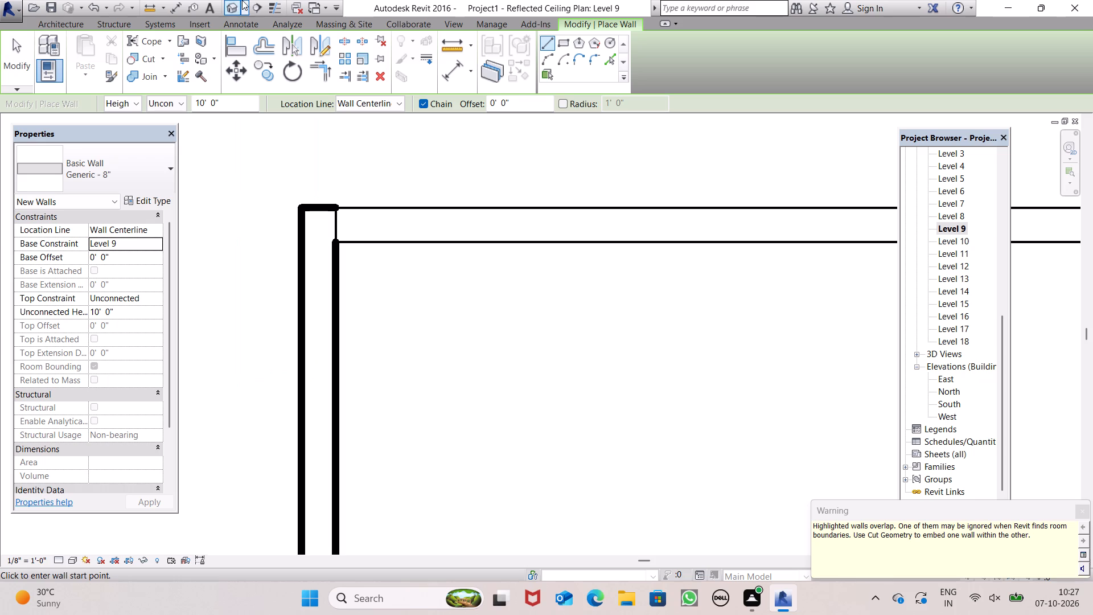
pyautogui.scroll(-6, 475, 199)
pyautogui.scroll(-5, 386, 215)
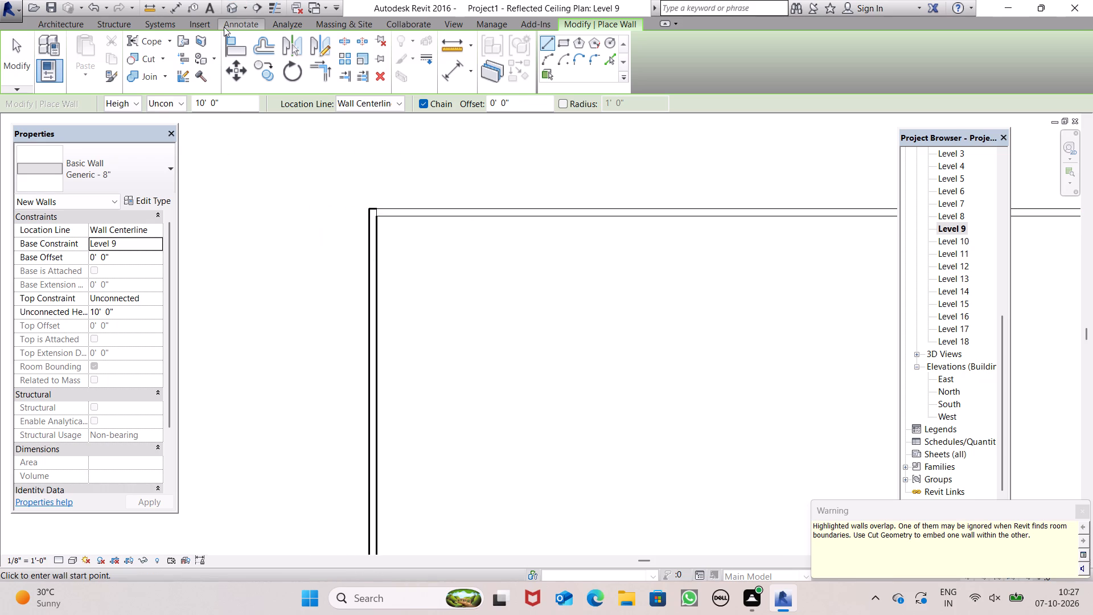
pyautogui.click(236, 11)
pyautogui.scroll(-1, 530, 246)
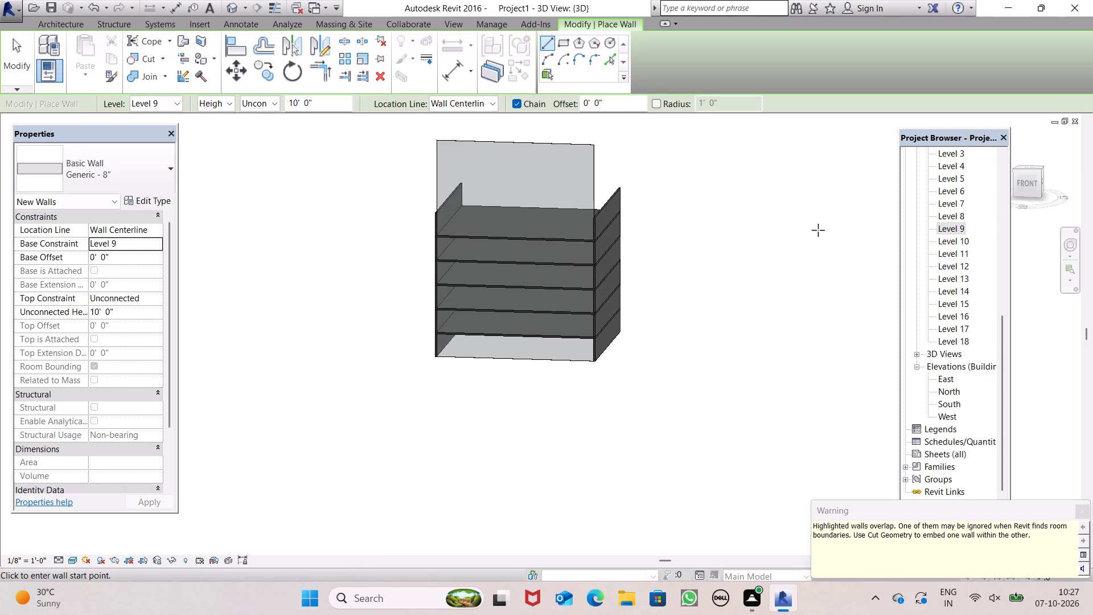
# From the Level 9 ceiling plan, draw a 10' high Generic - 8" north wall based on Level 11, northwest to northeast, and check it in 3D.
pyautogui.doubleClick(940, 231)
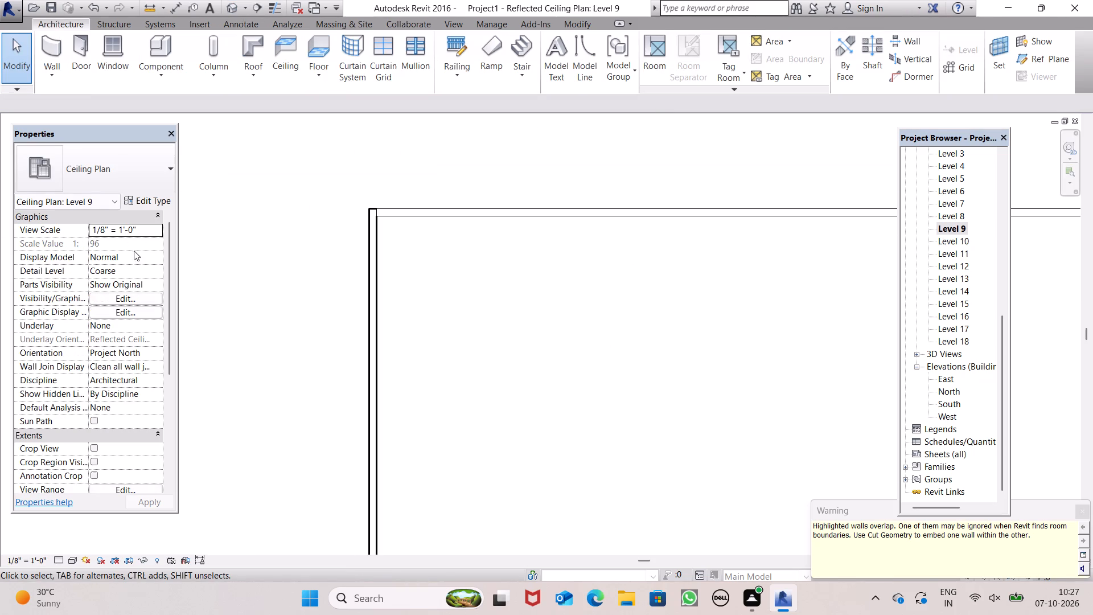
pyautogui.click(48, 39)
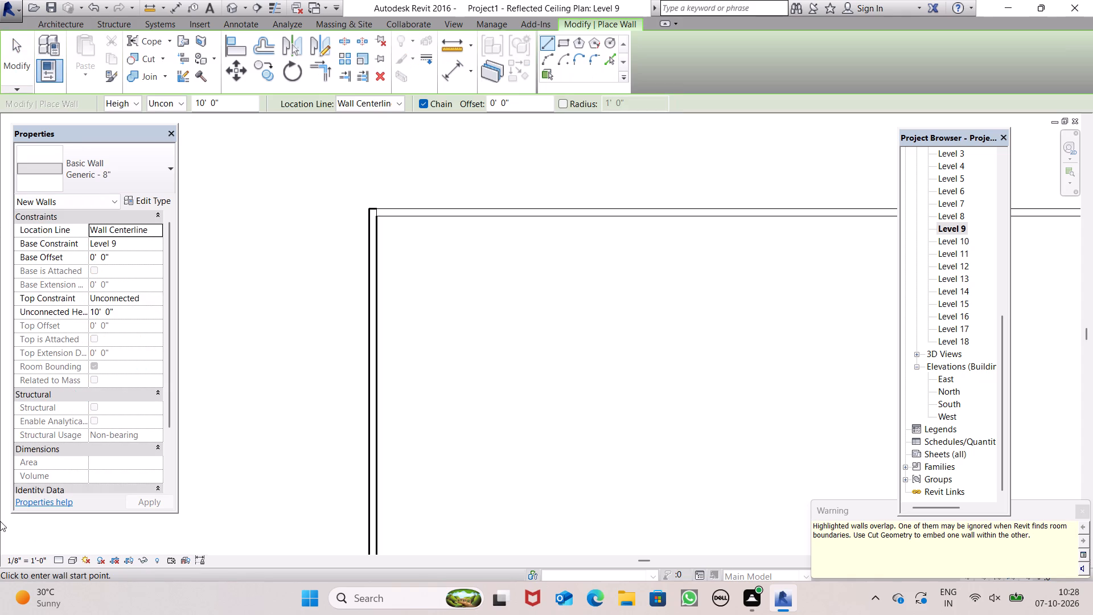
pyautogui.click(136, 247)
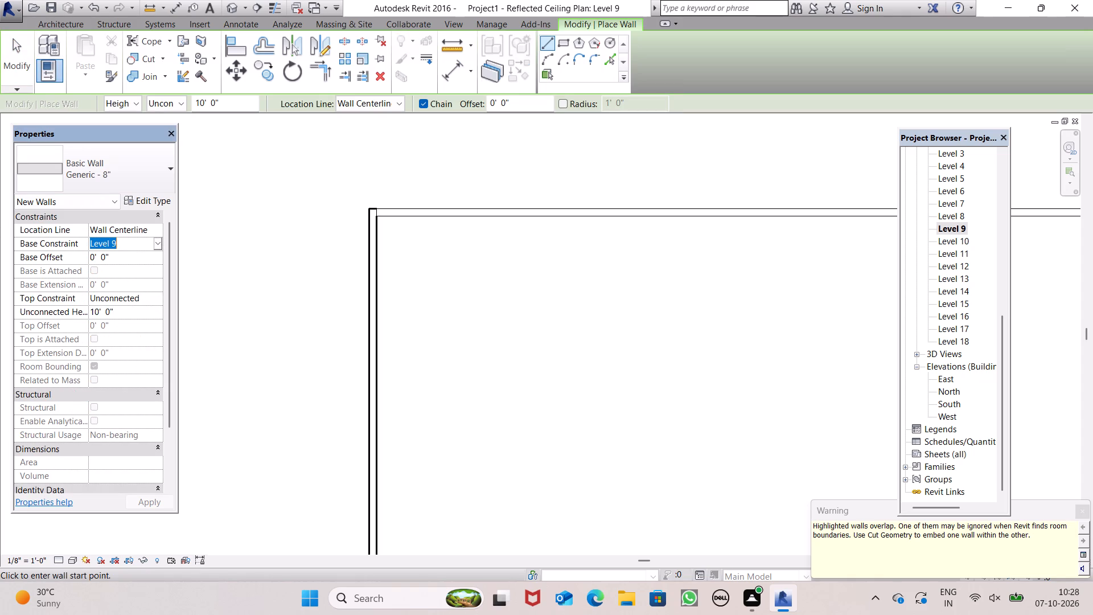
pyautogui.click(157, 247)
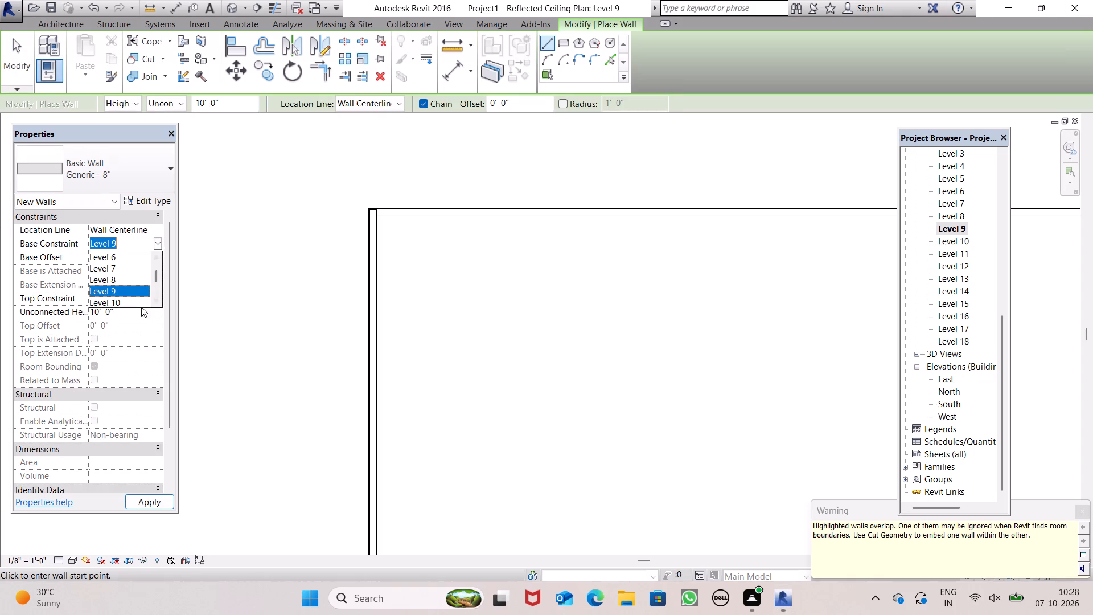
pyautogui.scroll(-1, 126, 289)
pyautogui.click(120, 279)
pyautogui.scroll(-3, 106, 314)
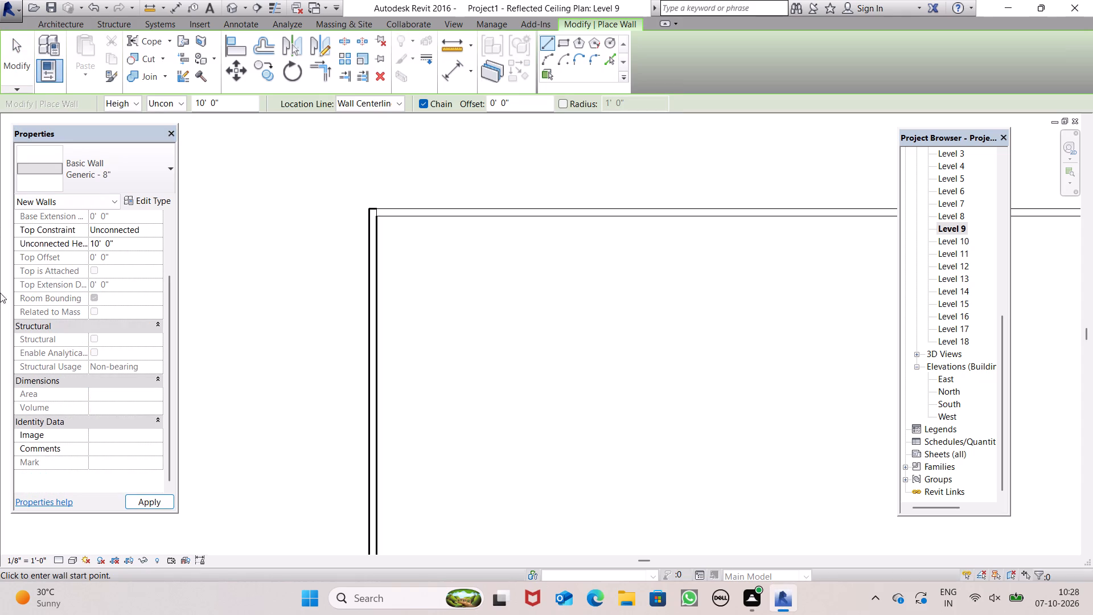
pyautogui.scroll(-3, 282, 269)
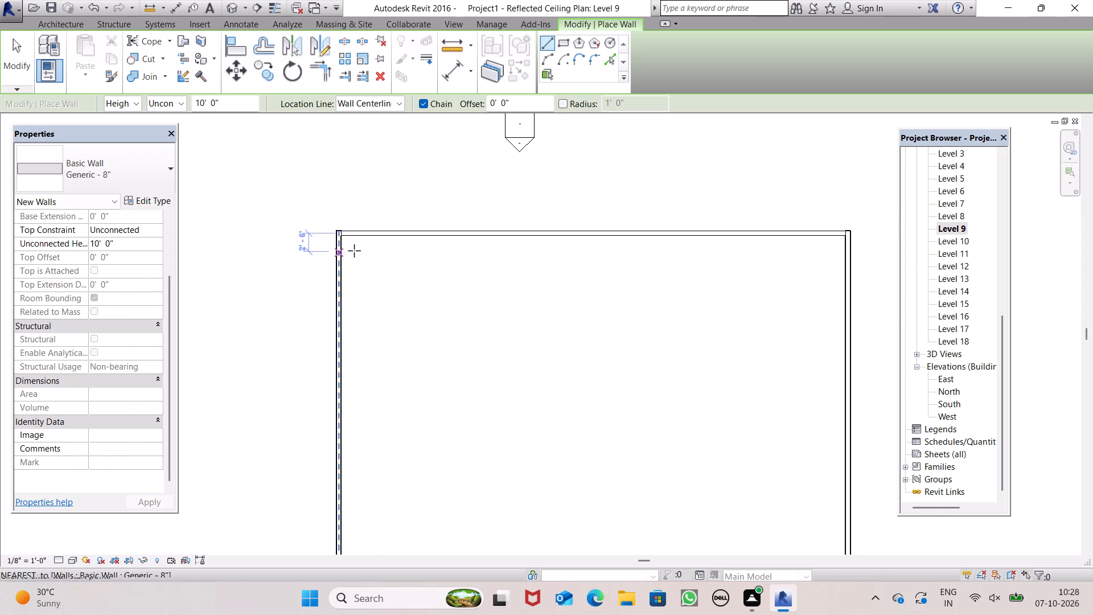
pyautogui.scroll(1, 396, 236)
pyautogui.scroll(-1, 396, 236)
pyautogui.scroll(4, 396, 236)
pyautogui.scroll(7, 350, 235)
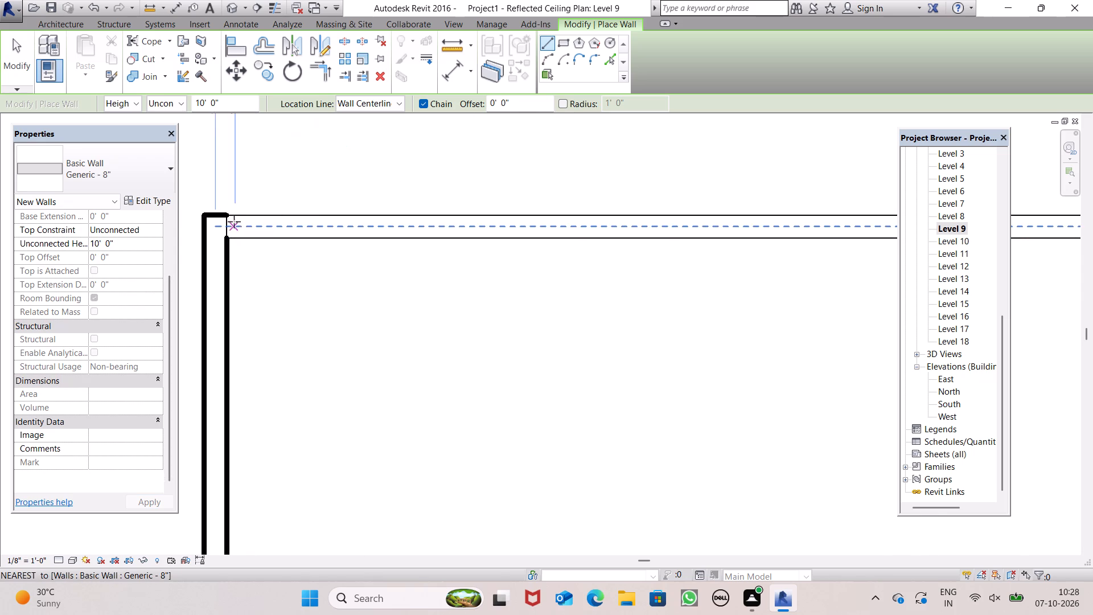
pyautogui.click(229, 225)
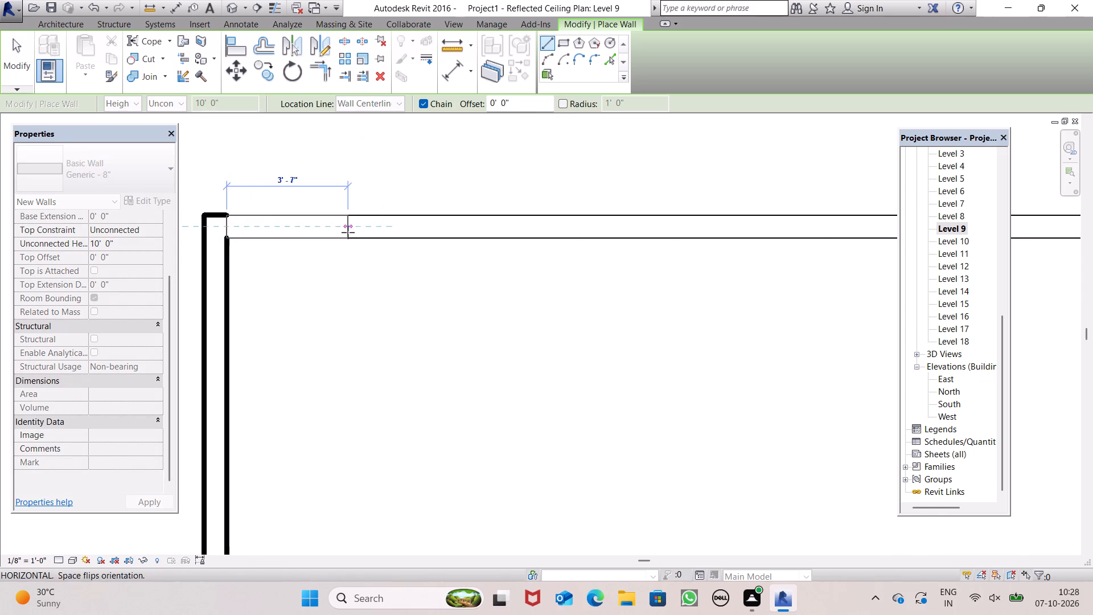
pyautogui.scroll(-6, 348, 232)
pyautogui.scroll(1, 350, 233)
pyautogui.scroll(-10, 350, 235)
pyautogui.scroll(3, 589, 244)
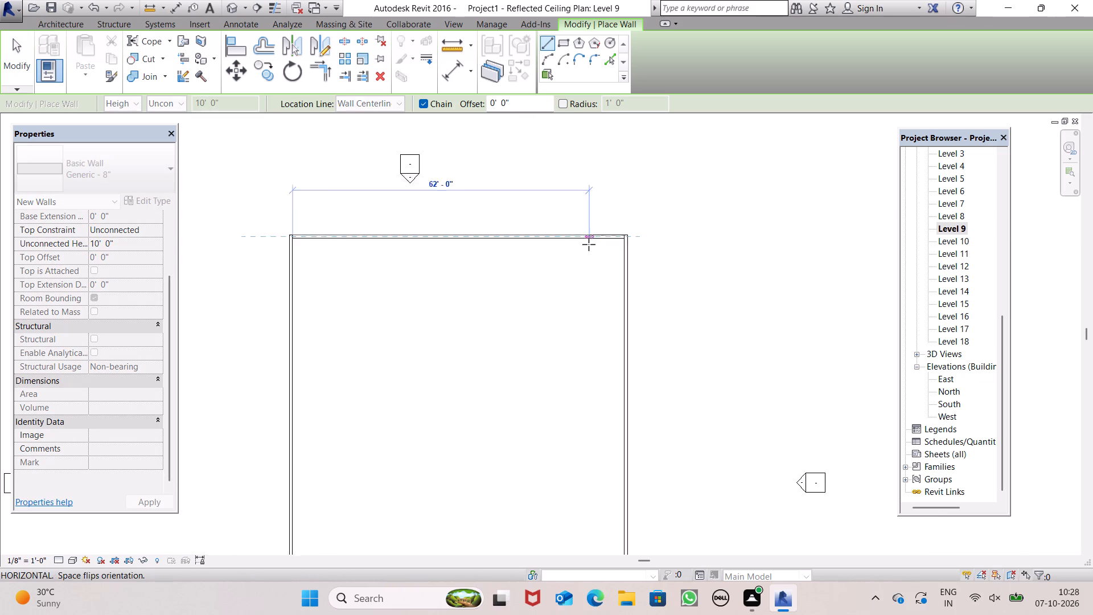
pyautogui.scroll(2, 589, 244)
pyautogui.scroll(4, 664, 235)
pyautogui.scroll(-1, 664, 235)
pyautogui.scroll(8, 664, 235)
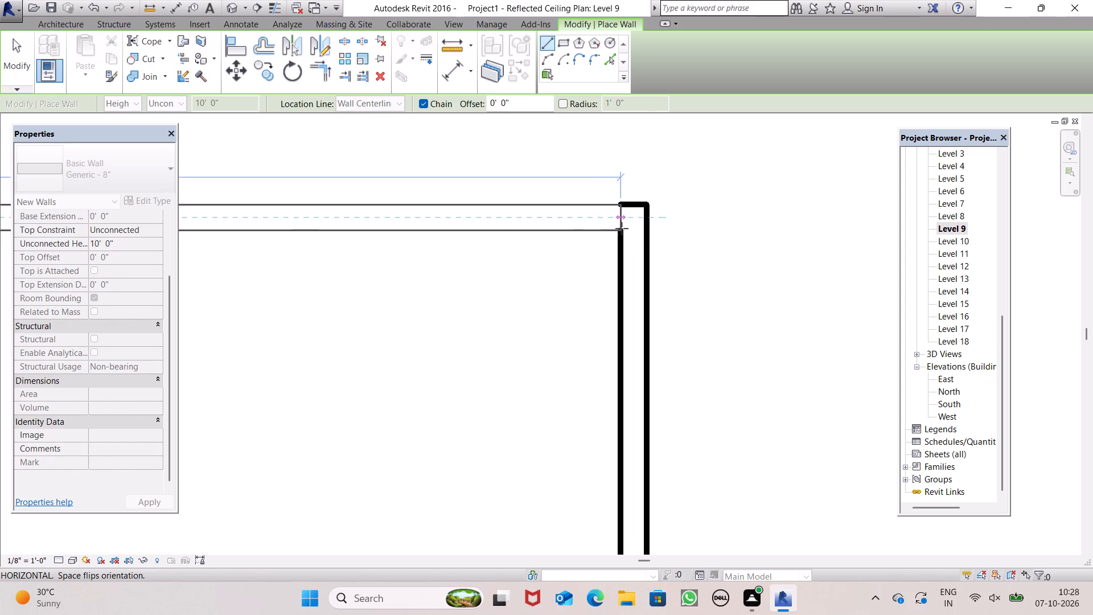
pyautogui.click(622, 227)
pyautogui.press('Escape')
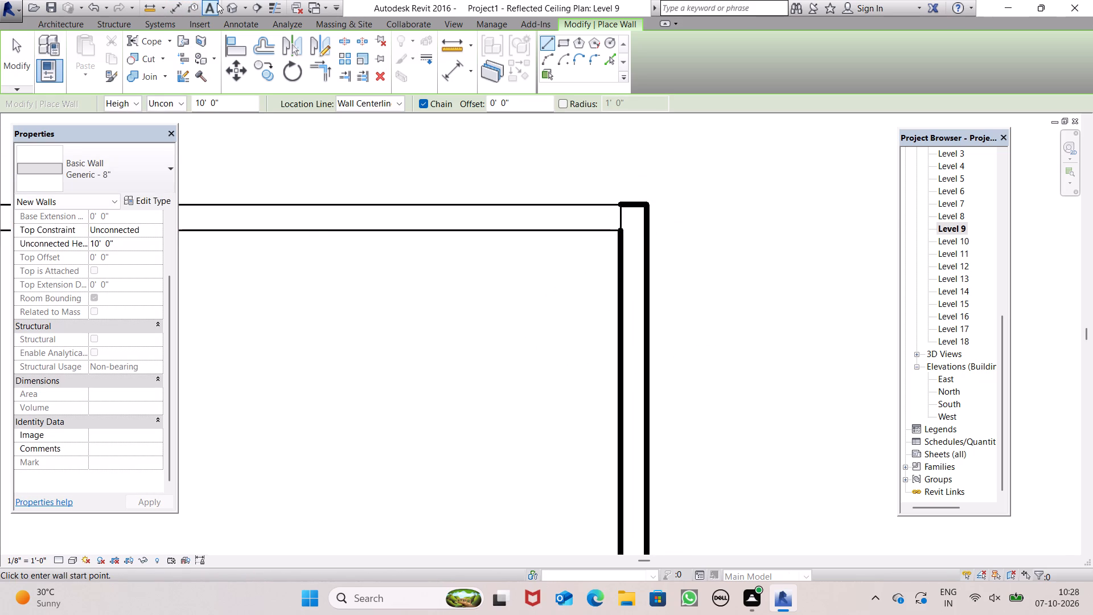
pyautogui.click(236, 4)
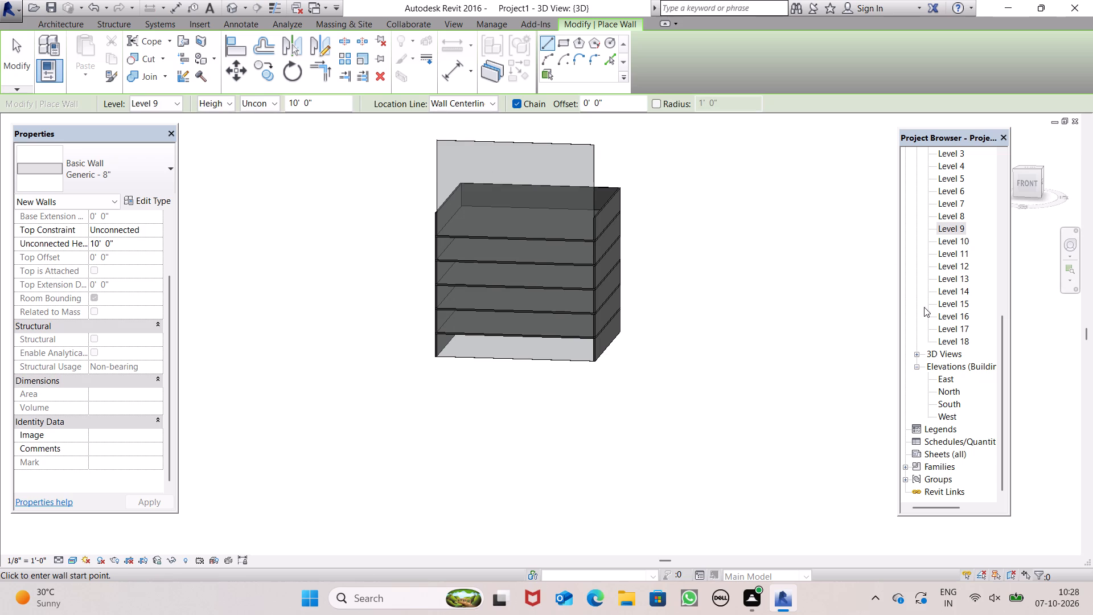
# Open the Level 11 floor plan.
pyautogui.scroll(1, 944, 318)
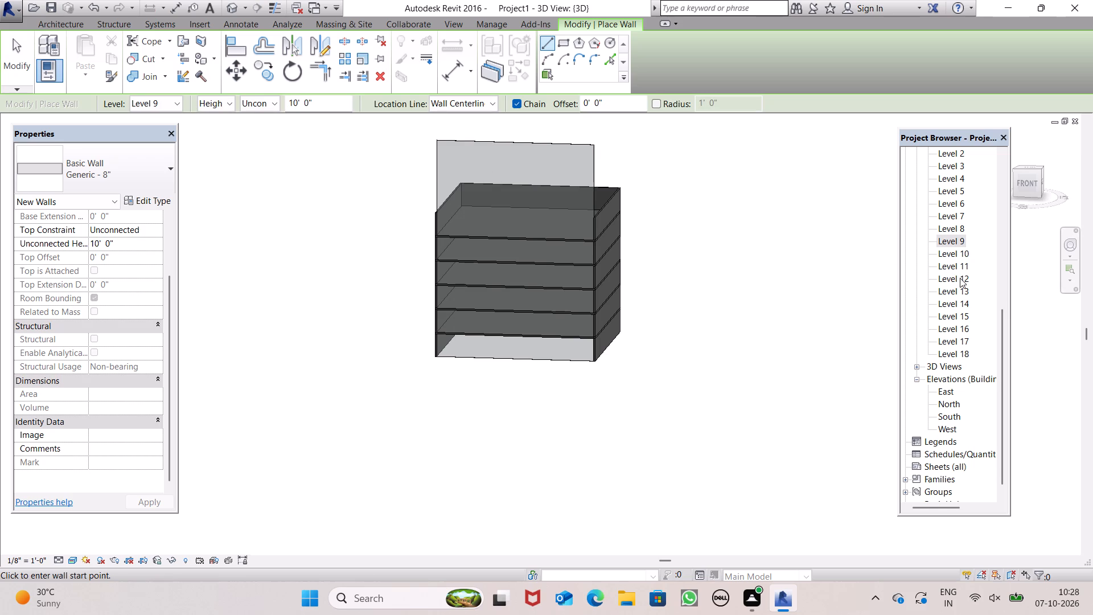
pyautogui.click(961, 266)
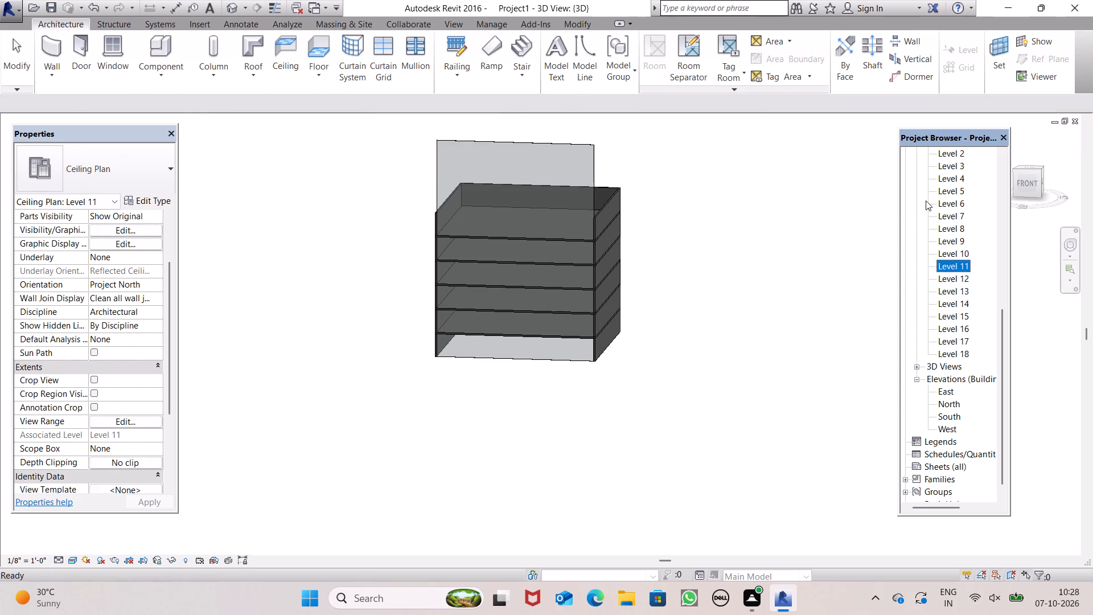
pyautogui.scroll(8, 926, 204)
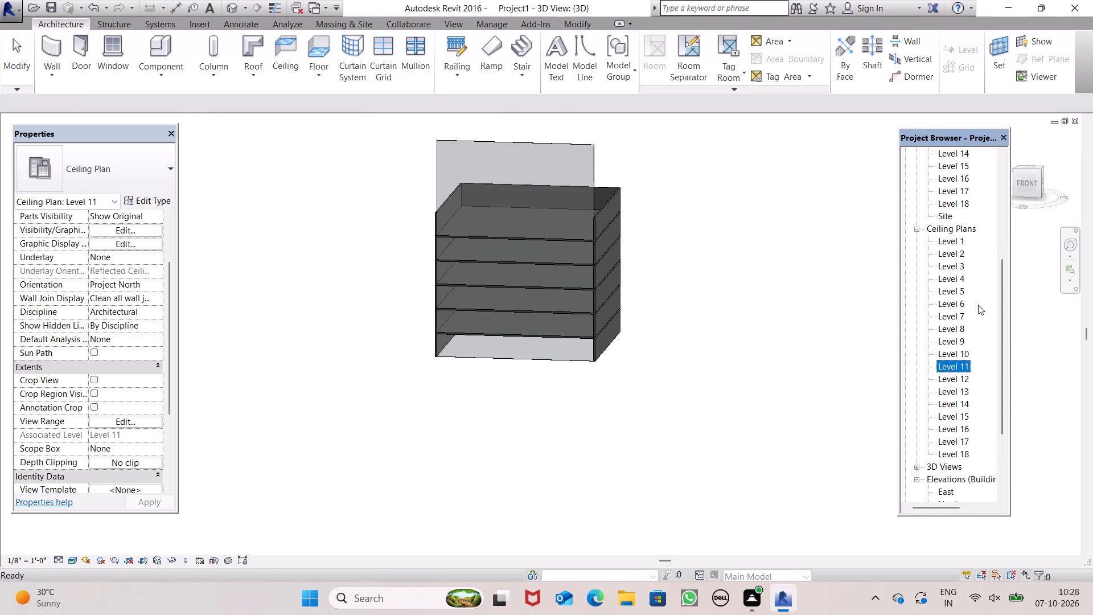
pyautogui.scroll(7, 968, 314)
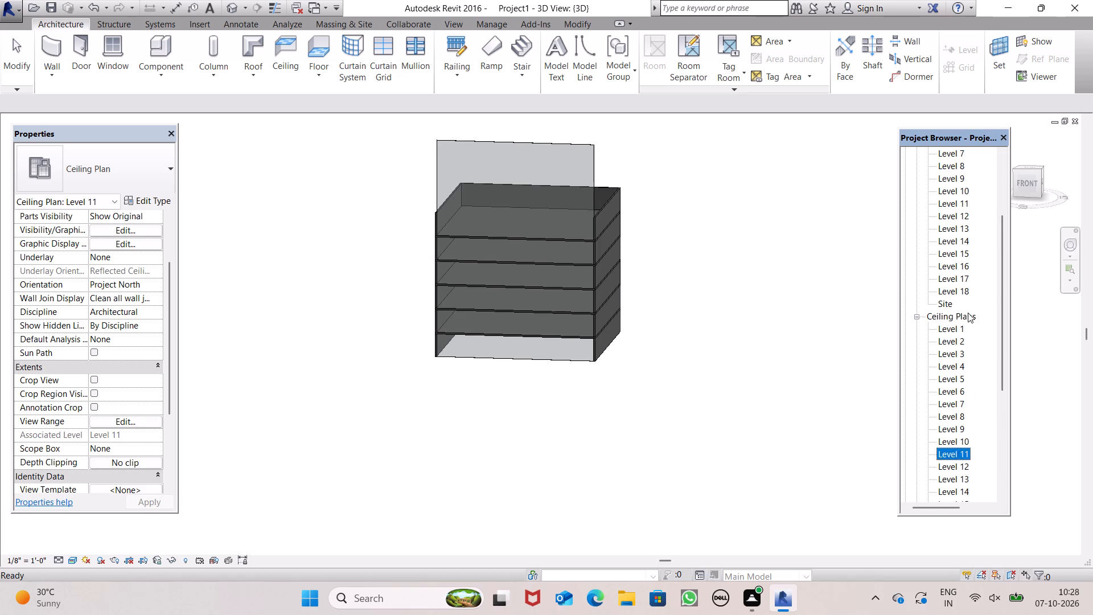
pyautogui.scroll(14, 968, 313)
pyautogui.doubleClick(950, 317)
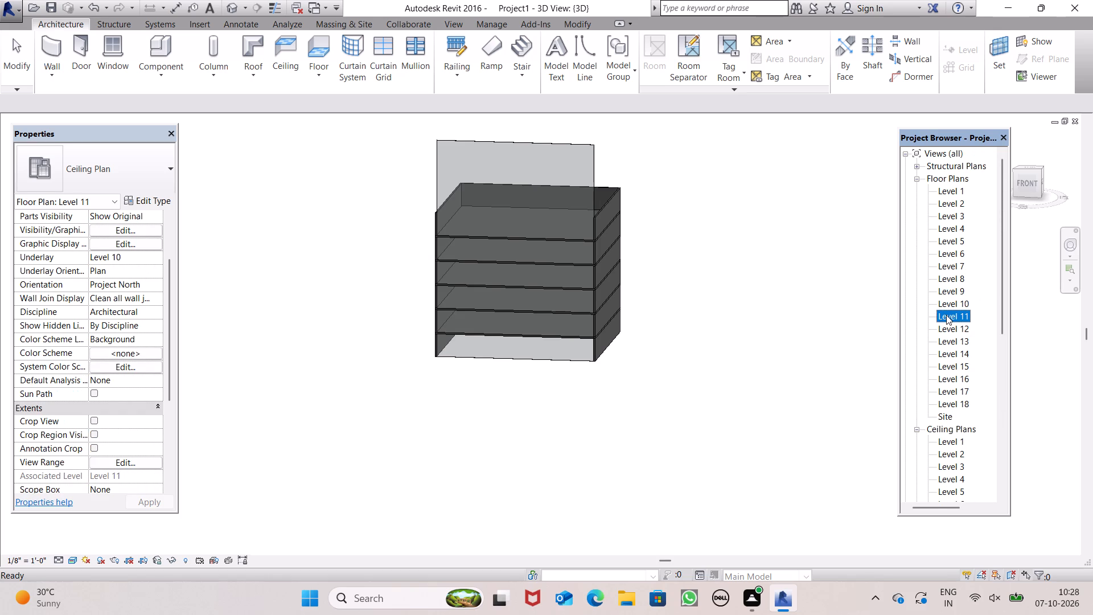
pyautogui.doubleClick(946, 315)
pyautogui.scroll(-5, 946, 315)
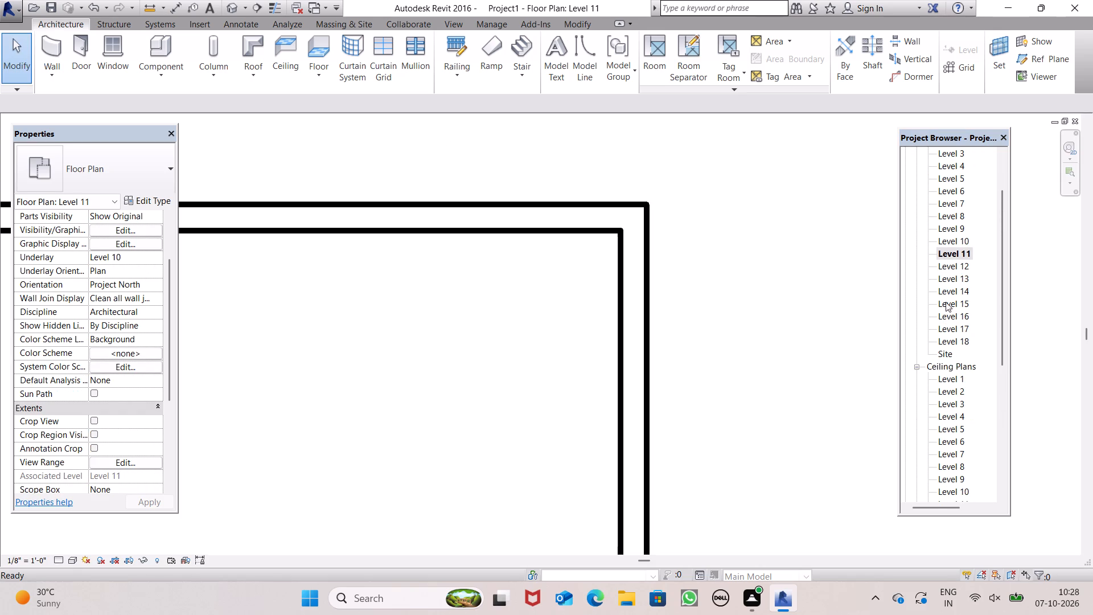
# Look through the Level 9 and Level 10 floor plans, and return to the Level 11 floor plan.
pyautogui.scroll(-5, 954, 266)
pyautogui.scroll(1, 954, 266)
pyautogui.scroll(-1, 954, 266)
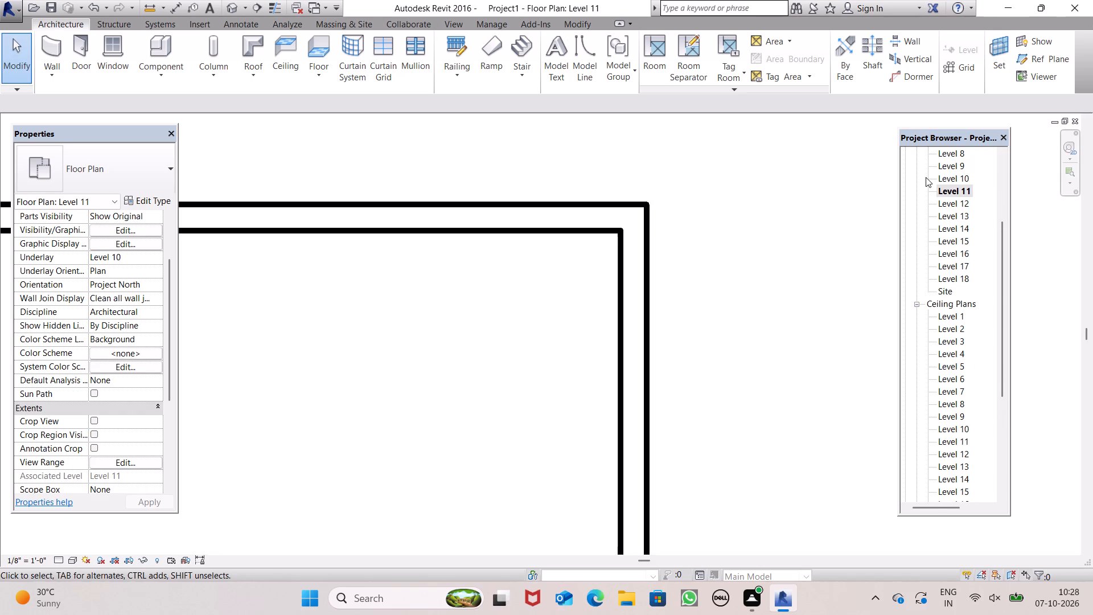
pyautogui.doubleClick(963, 170)
pyautogui.scroll(-1, 963, 177)
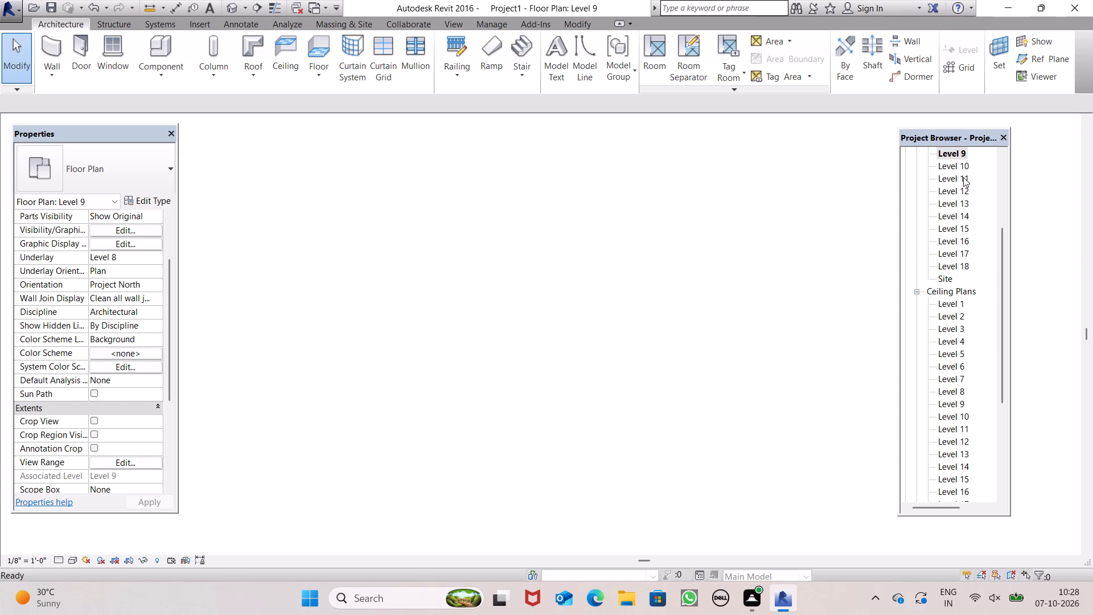
pyautogui.doubleClick(963, 171)
pyautogui.scroll(-1, 940, 244)
pyautogui.scroll(-1, 909, 329)
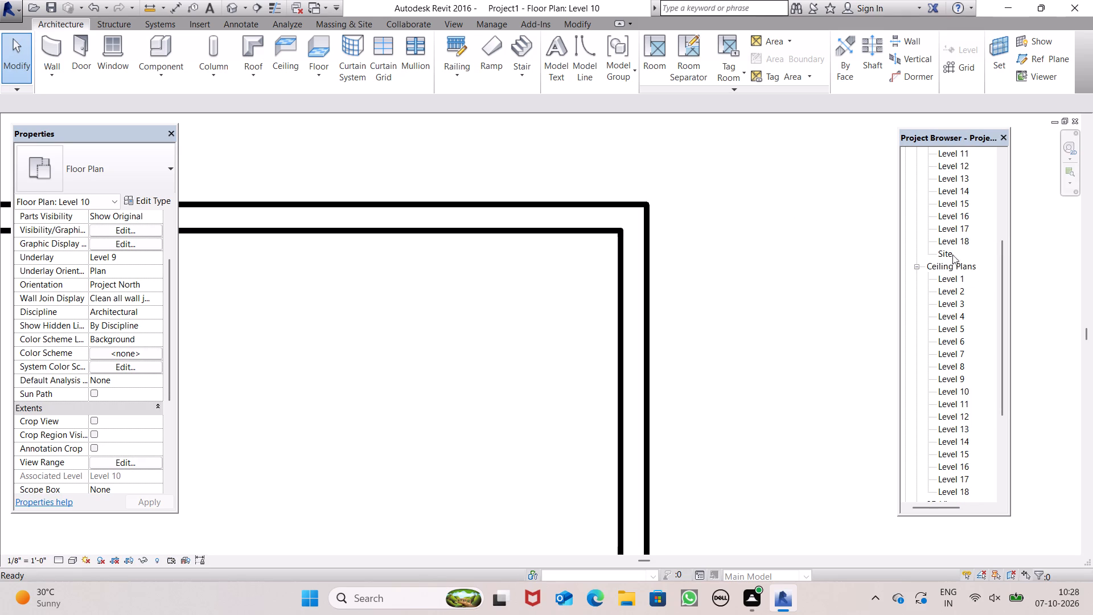
pyautogui.scroll(3, 956, 181)
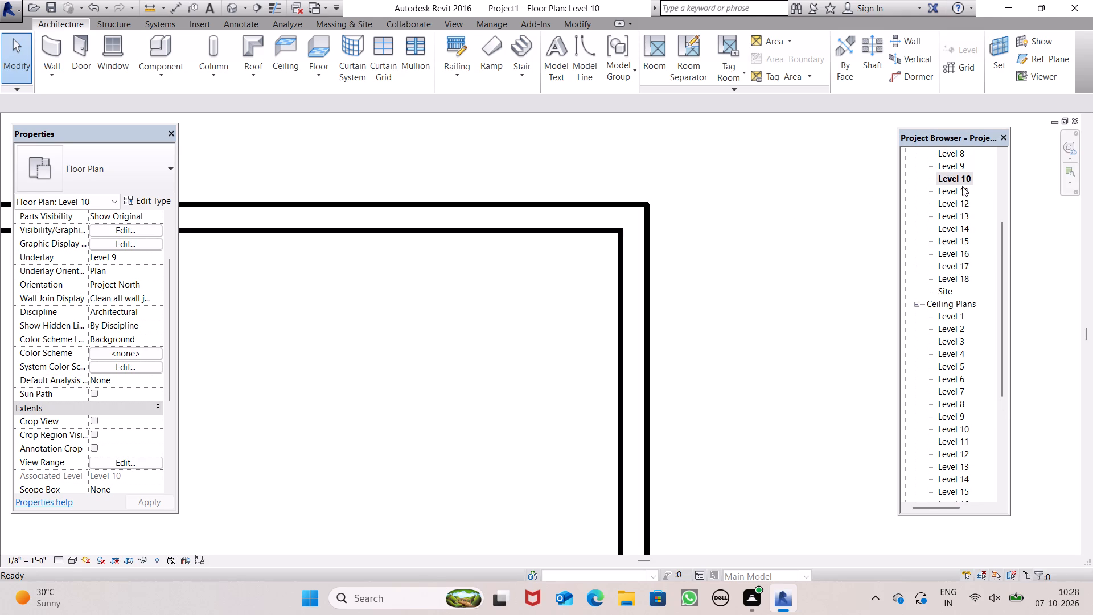
pyautogui.doubleClick(961, 192)
pyautogui.scroll(-5, 930, 219)
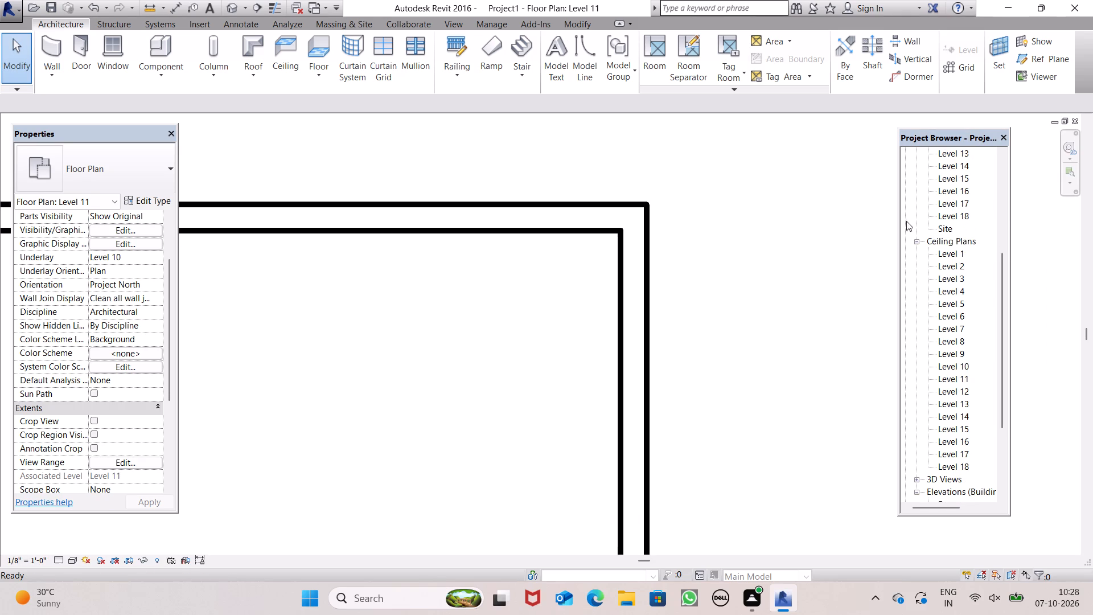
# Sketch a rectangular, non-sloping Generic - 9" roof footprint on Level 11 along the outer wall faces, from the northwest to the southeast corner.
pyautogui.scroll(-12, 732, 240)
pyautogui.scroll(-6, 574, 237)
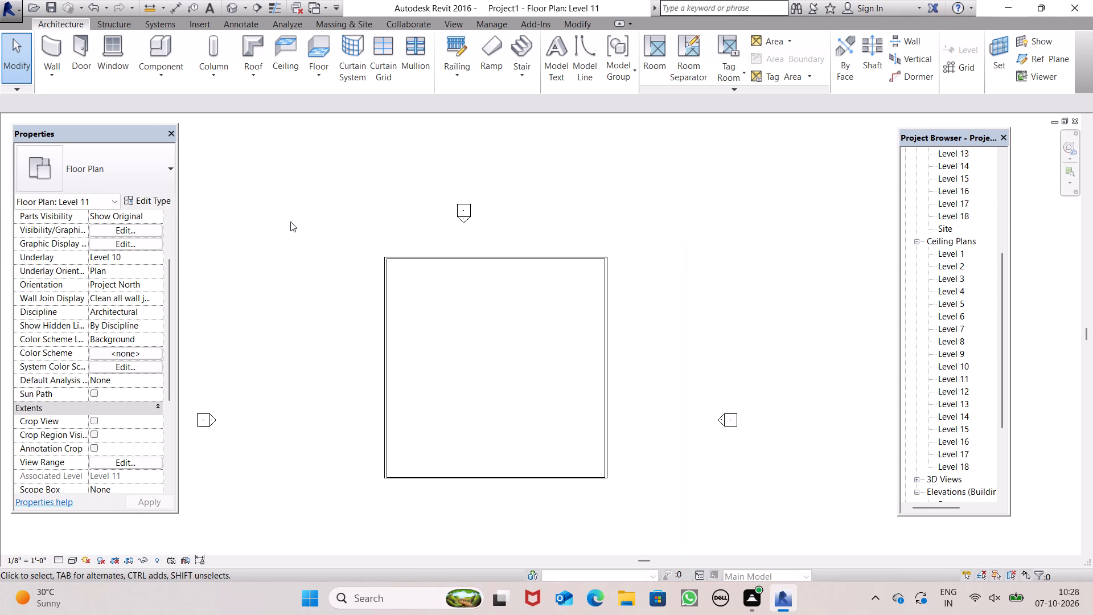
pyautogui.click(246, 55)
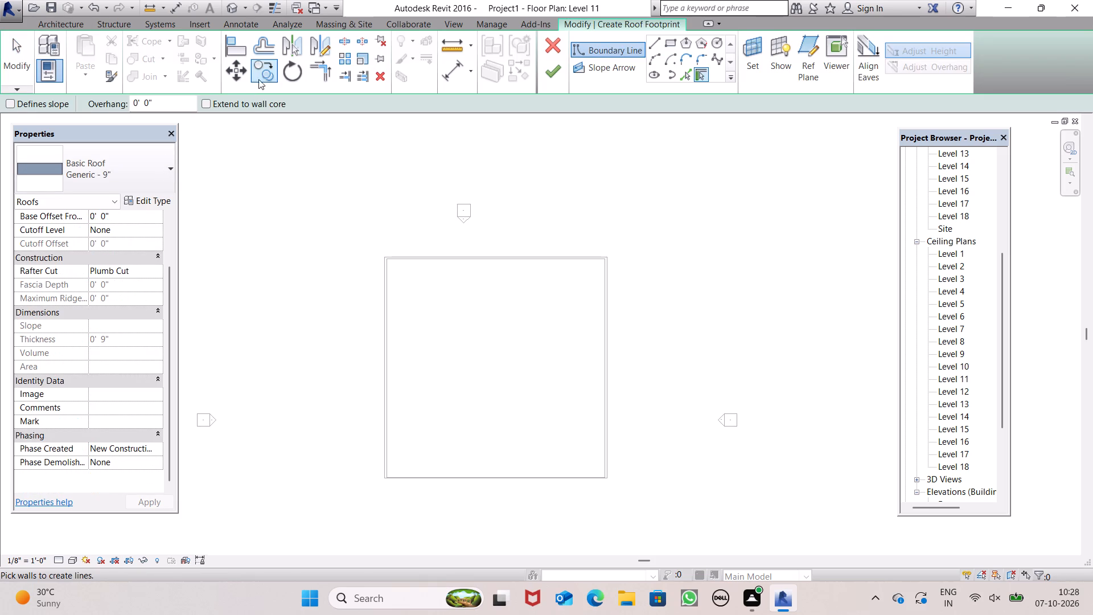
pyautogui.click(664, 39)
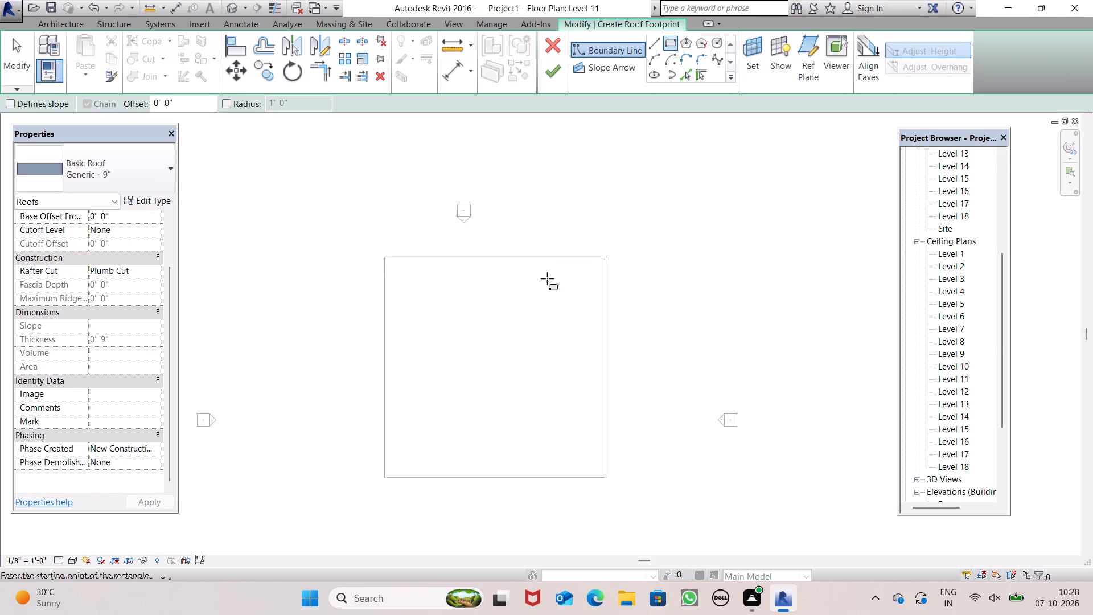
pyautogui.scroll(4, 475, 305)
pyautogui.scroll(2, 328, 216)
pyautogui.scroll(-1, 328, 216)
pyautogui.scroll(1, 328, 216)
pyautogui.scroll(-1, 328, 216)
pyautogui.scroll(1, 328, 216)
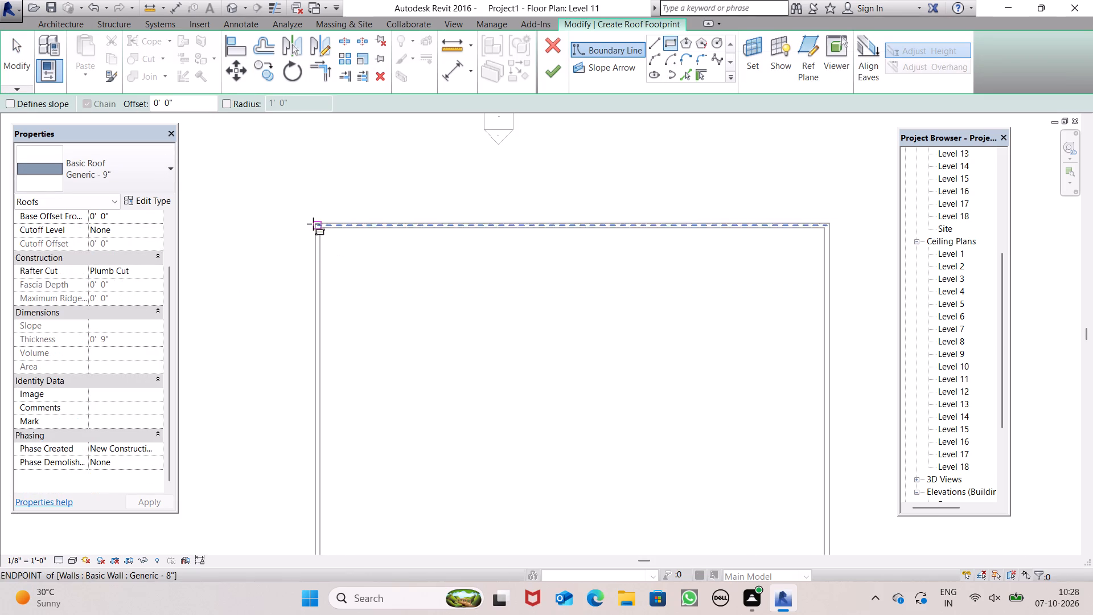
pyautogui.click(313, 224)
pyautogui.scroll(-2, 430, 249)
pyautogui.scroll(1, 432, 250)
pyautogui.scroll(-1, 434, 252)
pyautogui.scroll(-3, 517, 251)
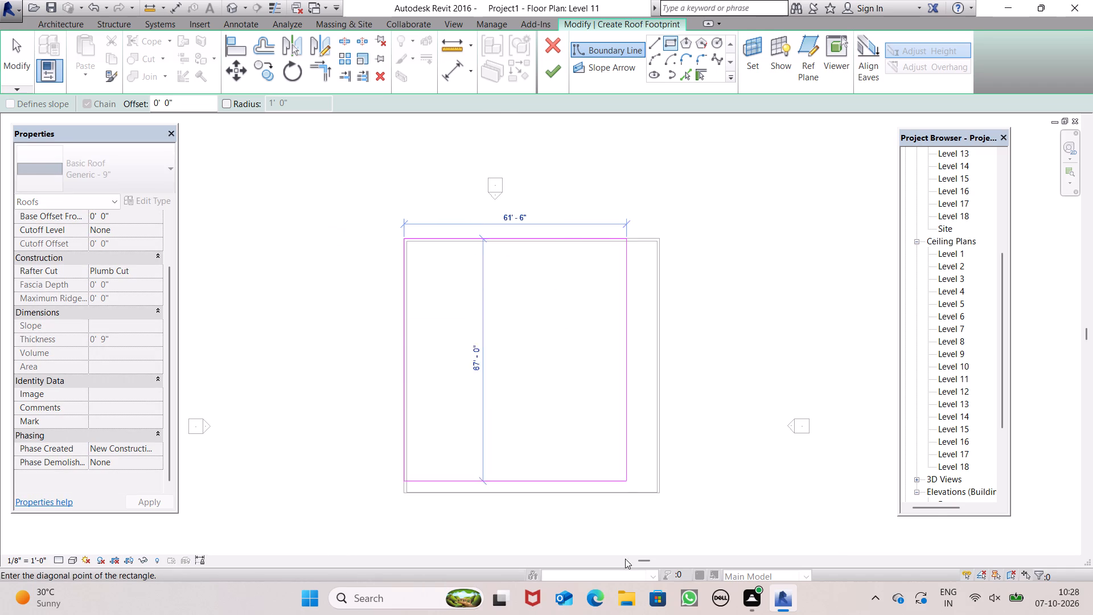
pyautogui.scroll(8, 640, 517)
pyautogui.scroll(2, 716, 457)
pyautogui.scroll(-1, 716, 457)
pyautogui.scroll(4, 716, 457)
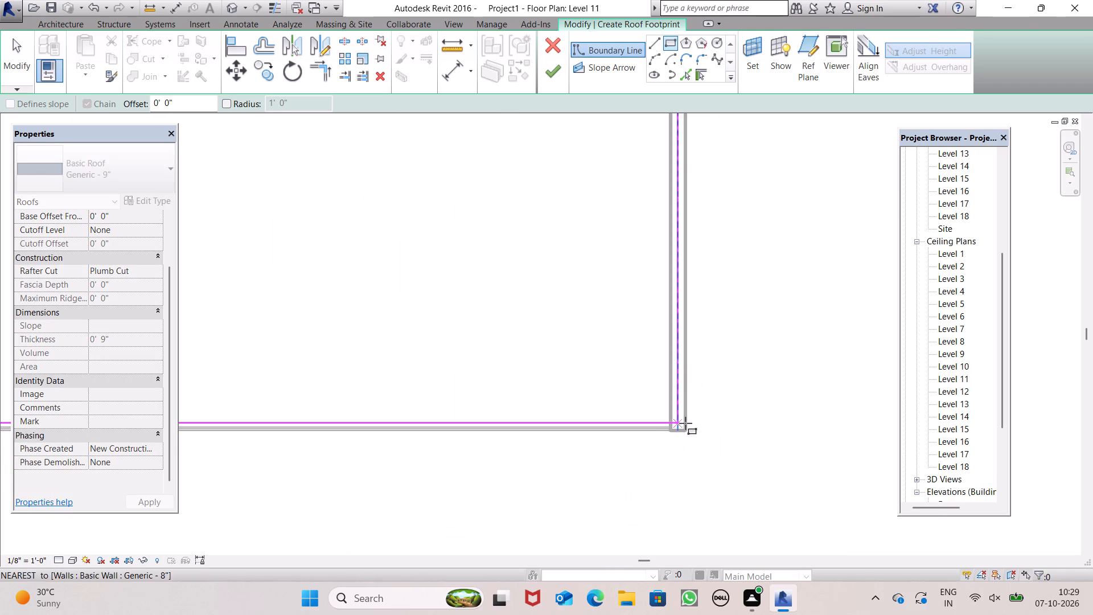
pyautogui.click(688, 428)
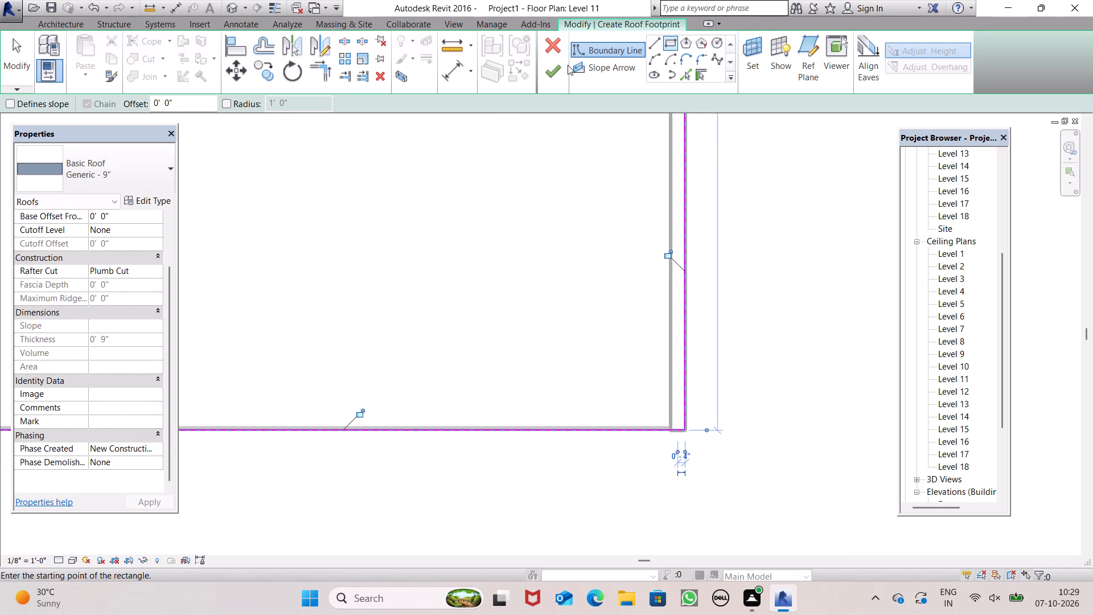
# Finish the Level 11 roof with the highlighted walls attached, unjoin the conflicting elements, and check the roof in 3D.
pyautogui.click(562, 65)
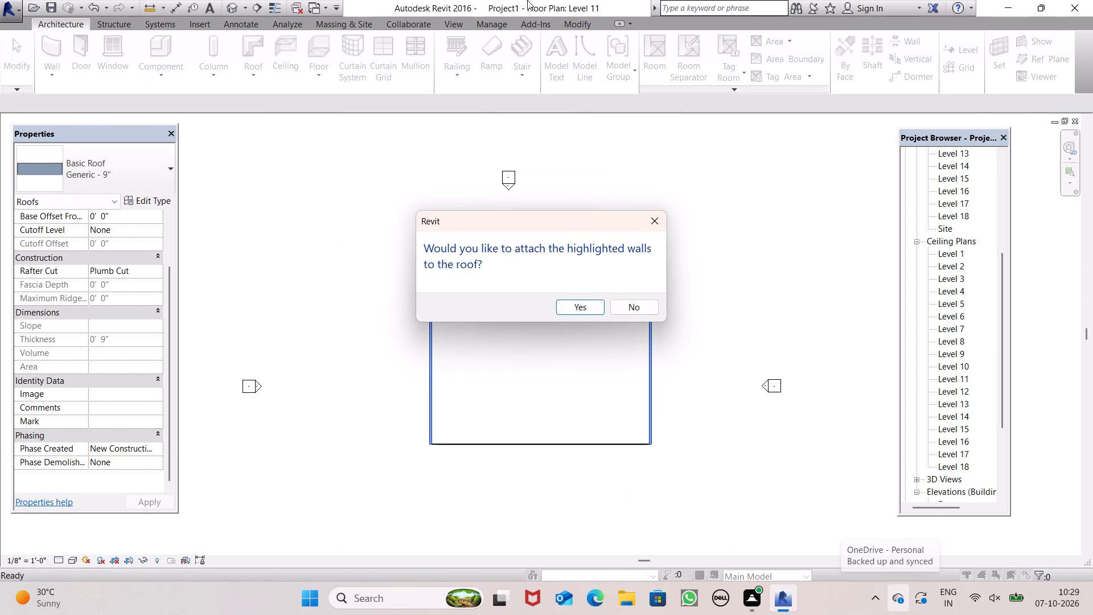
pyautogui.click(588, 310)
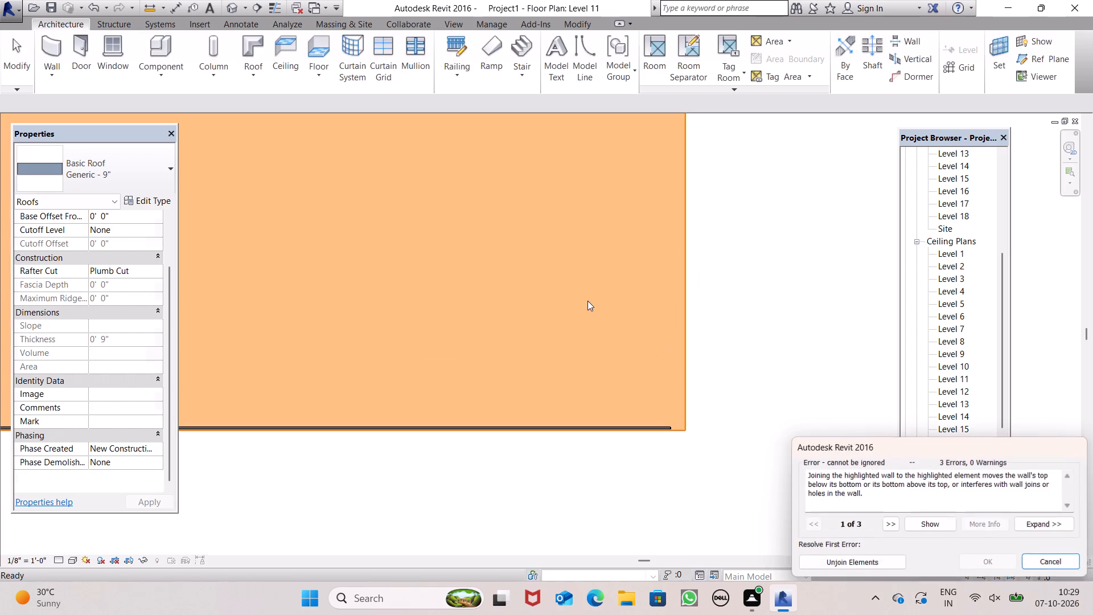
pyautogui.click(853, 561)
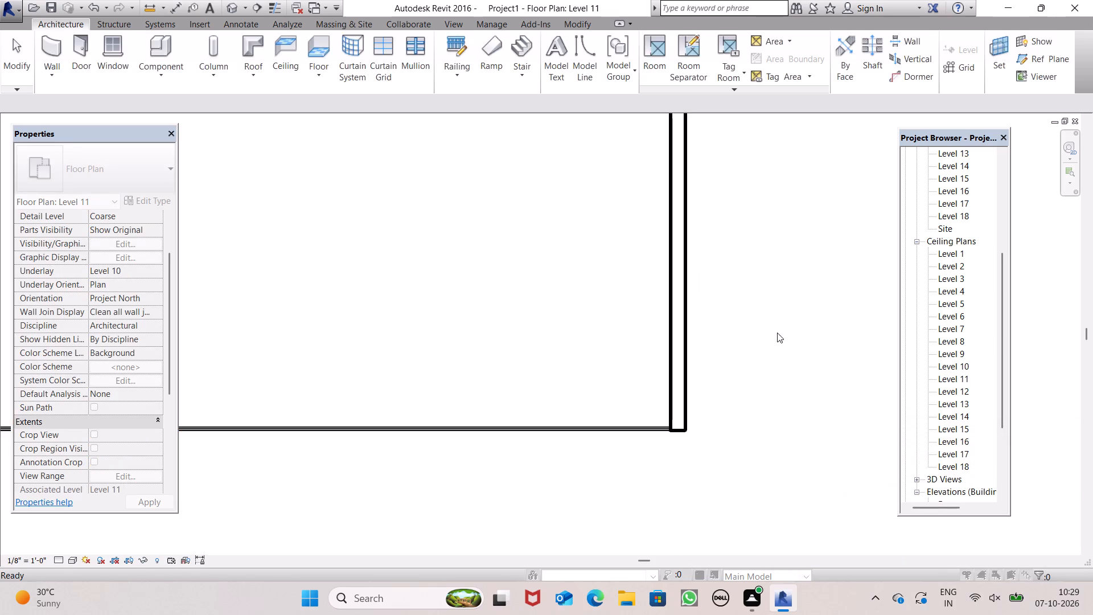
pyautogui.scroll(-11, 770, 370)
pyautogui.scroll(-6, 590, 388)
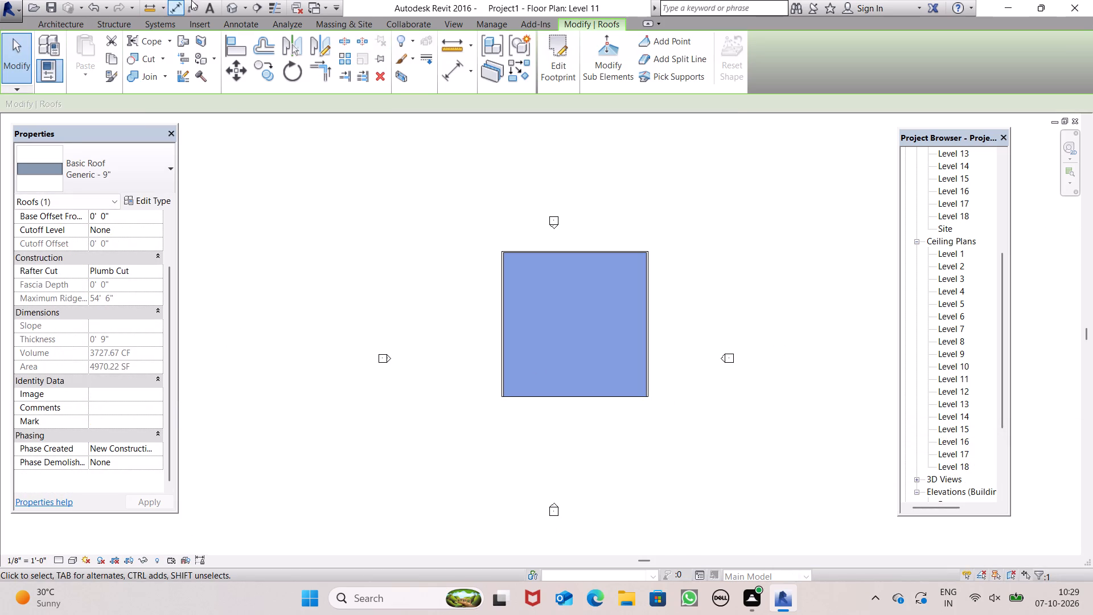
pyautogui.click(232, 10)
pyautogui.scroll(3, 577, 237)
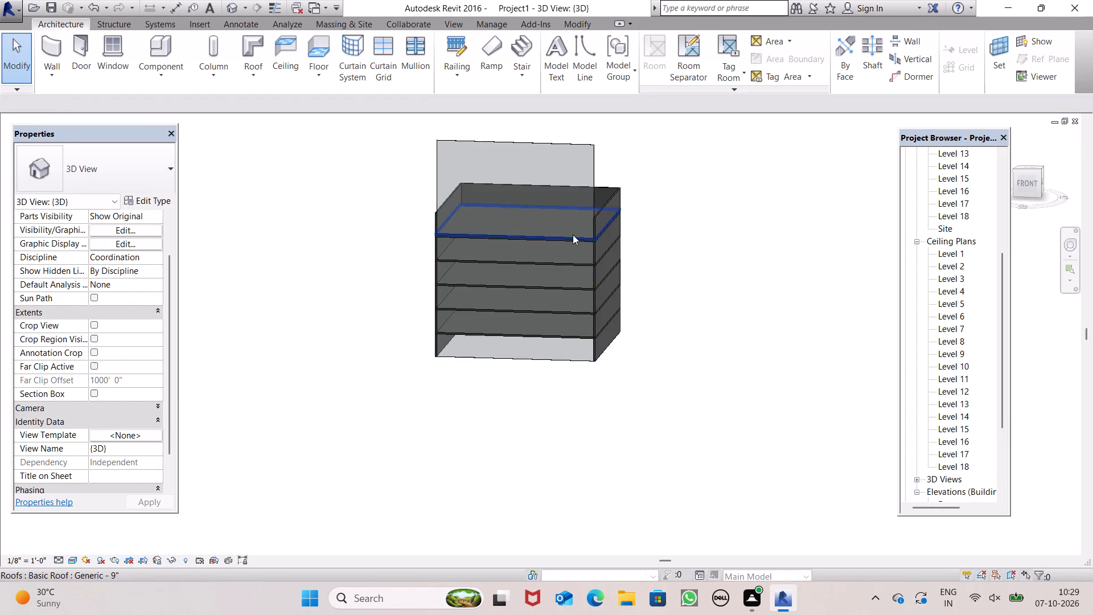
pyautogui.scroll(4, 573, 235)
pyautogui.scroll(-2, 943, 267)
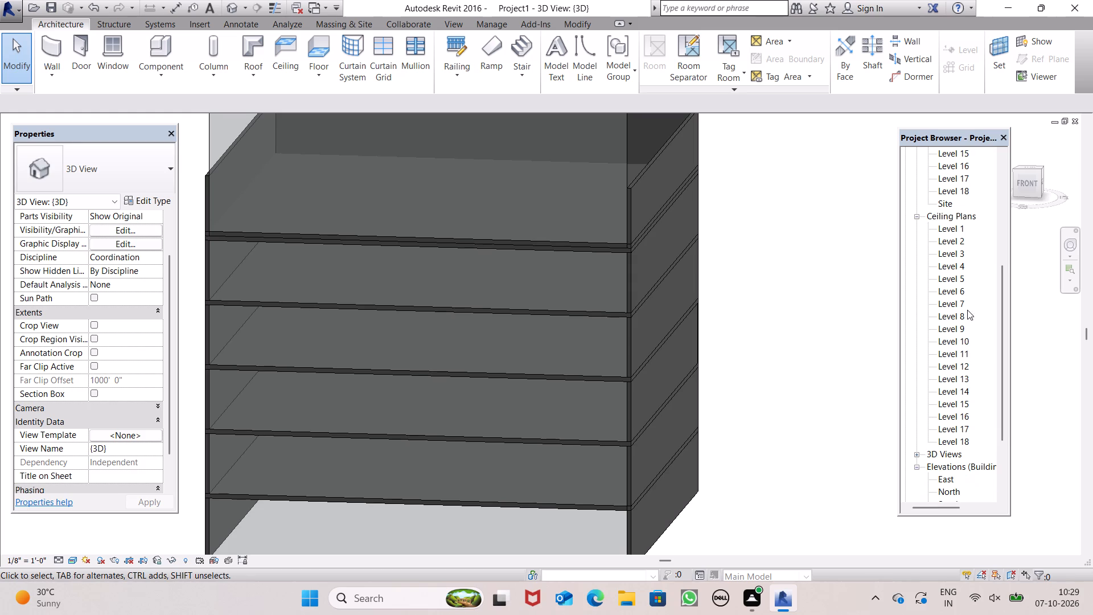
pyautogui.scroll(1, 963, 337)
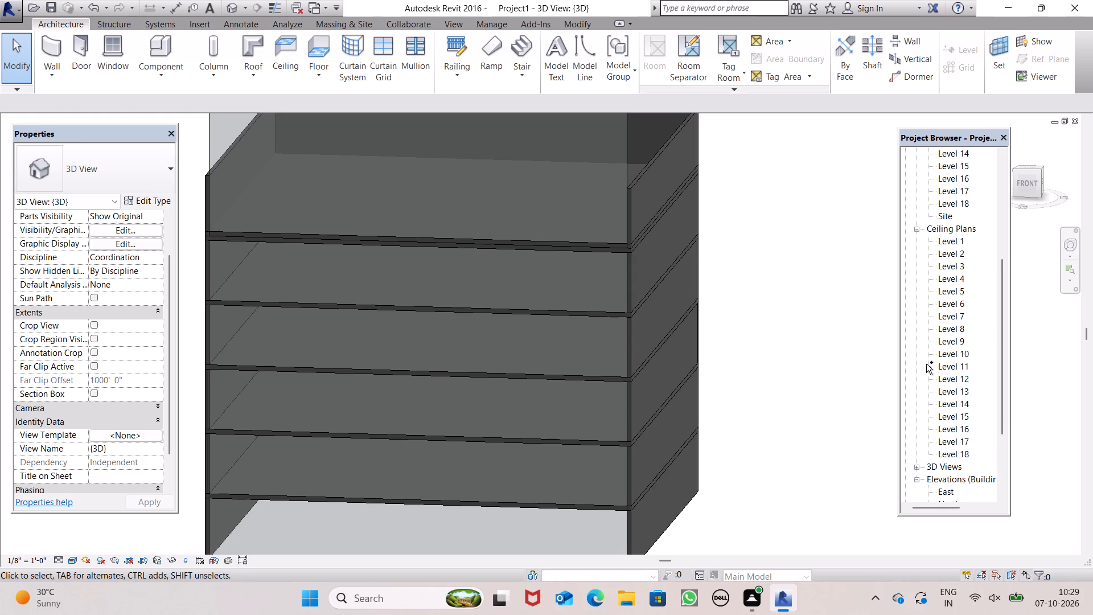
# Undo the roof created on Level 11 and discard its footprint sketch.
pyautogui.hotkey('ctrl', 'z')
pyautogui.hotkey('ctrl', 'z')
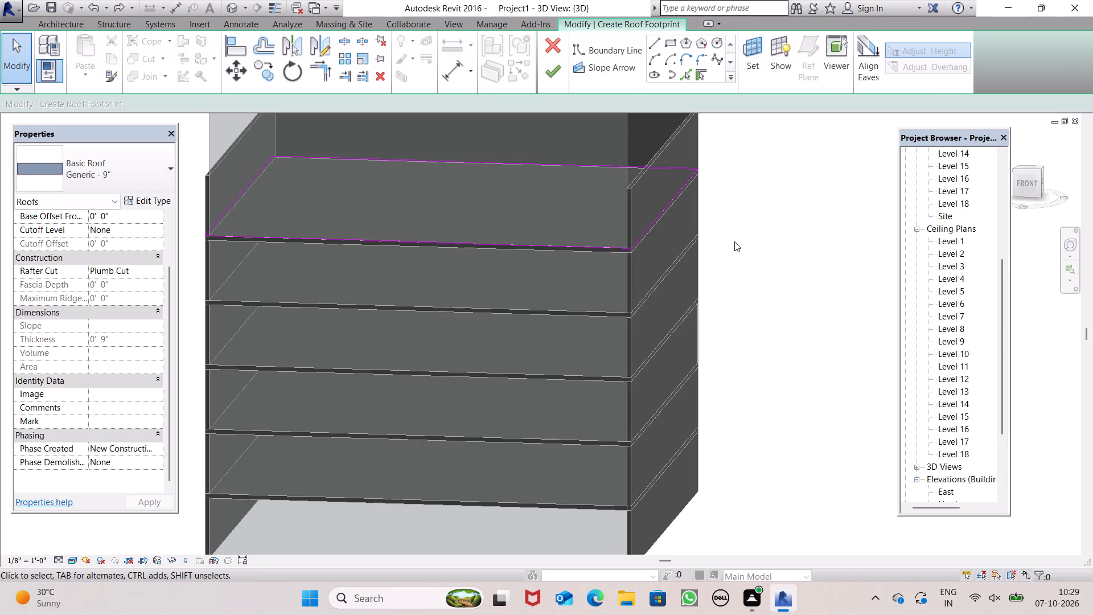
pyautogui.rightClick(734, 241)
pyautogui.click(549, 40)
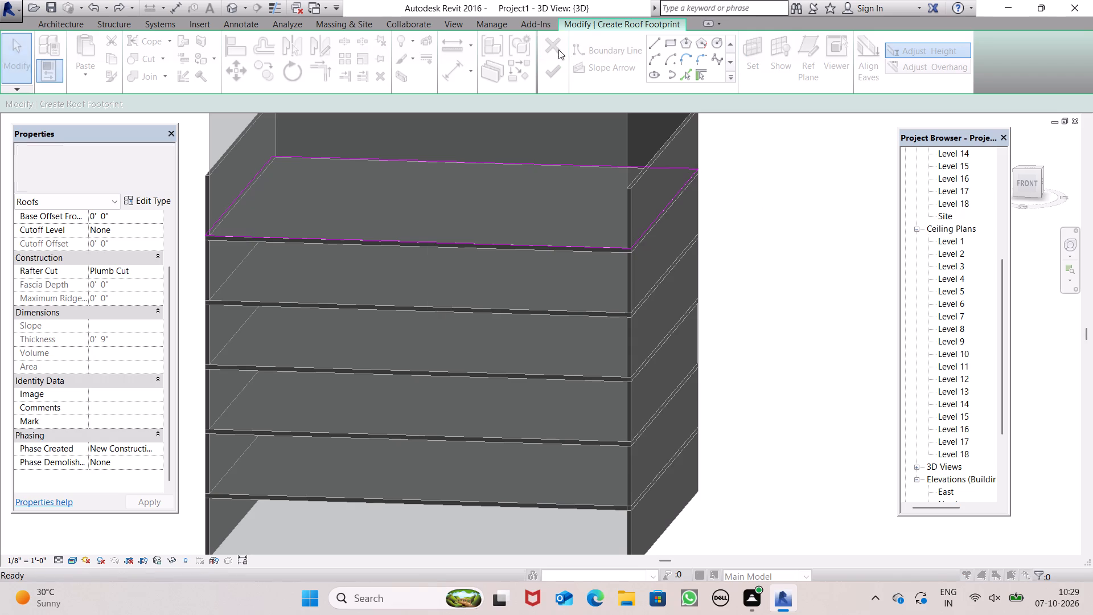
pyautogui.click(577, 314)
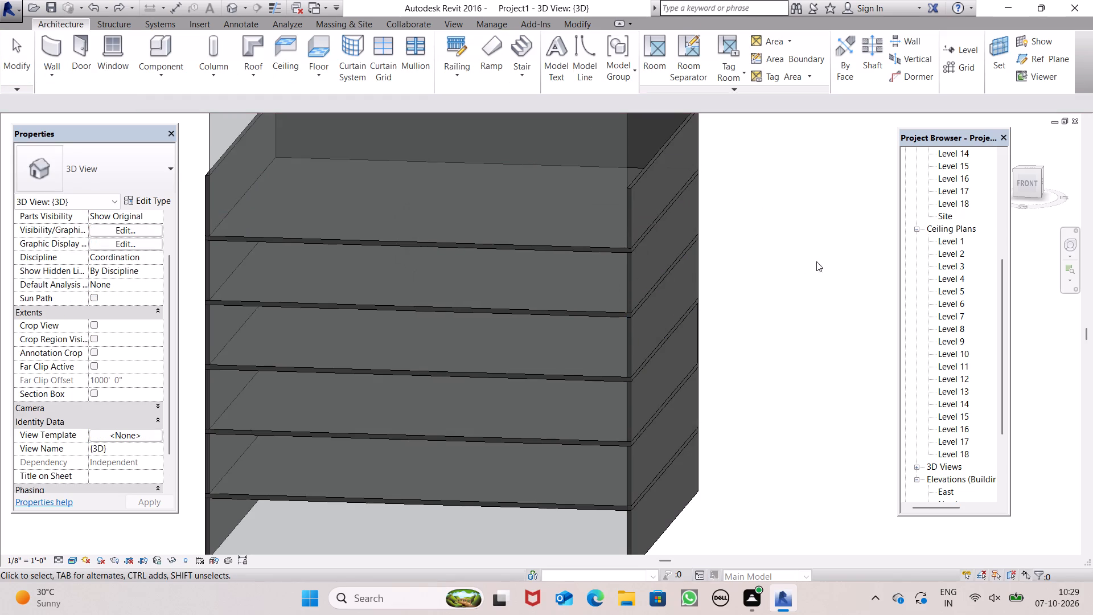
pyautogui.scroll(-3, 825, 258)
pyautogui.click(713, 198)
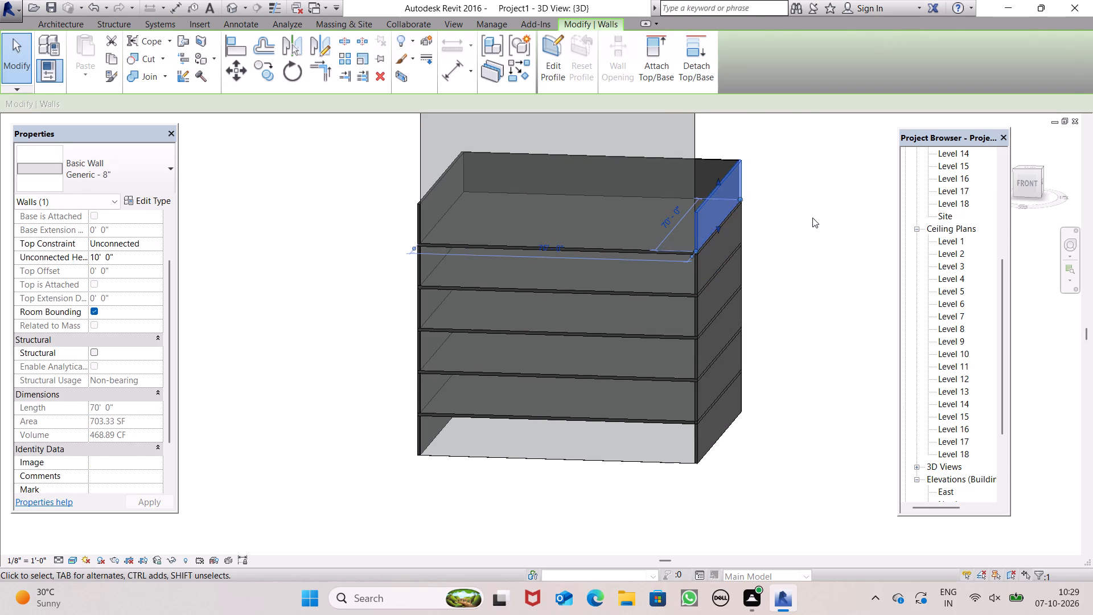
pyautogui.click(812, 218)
# From the Level 11 floor plan, start a Generic - 9" roof by footprint with a rectangular boundary and base level Level 12.
pyautogui.scroll(2, 949, 209)
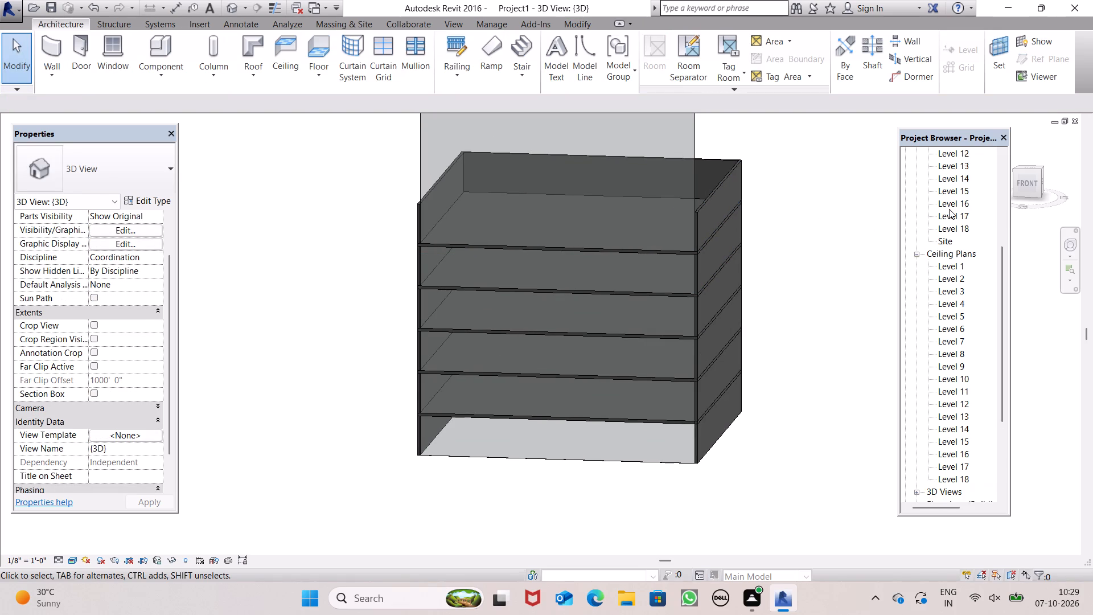
pyautogui.scroll(2, 949, 209)
pyautogui.doubleClick(952, 170)
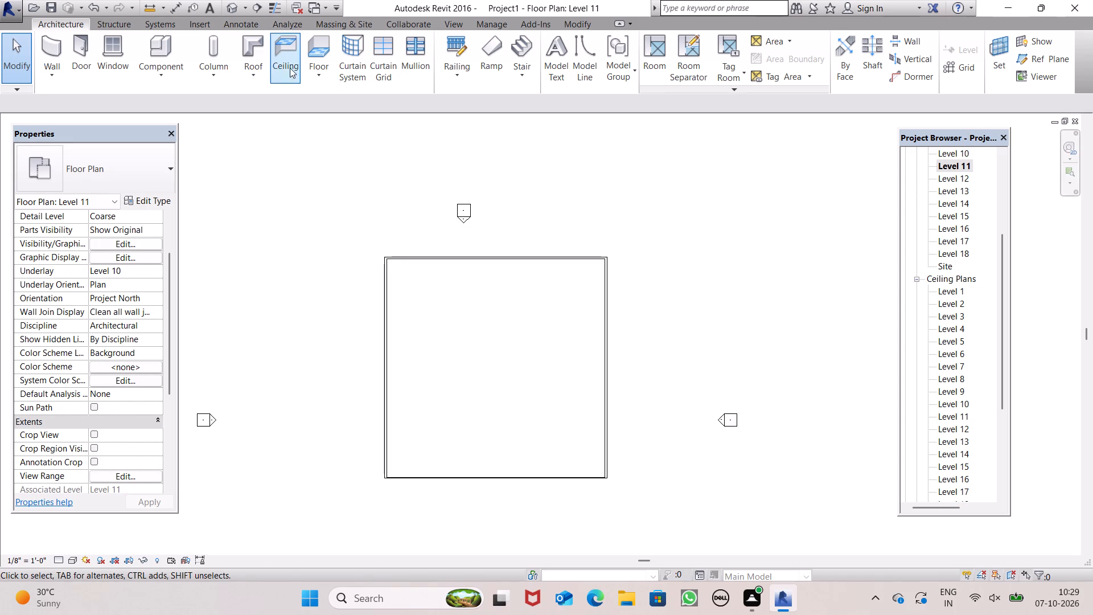
pyautogui.click(262, 79)
pyautogui.click(296, 105)
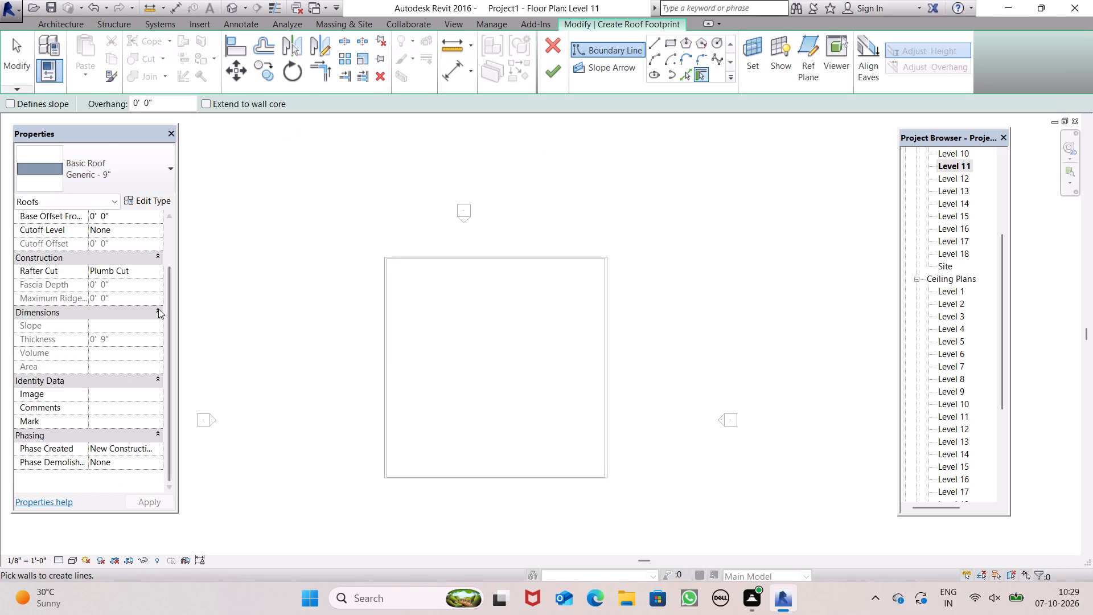
pyautogui.click(651, 46)
pyautogui.click(671, 40)
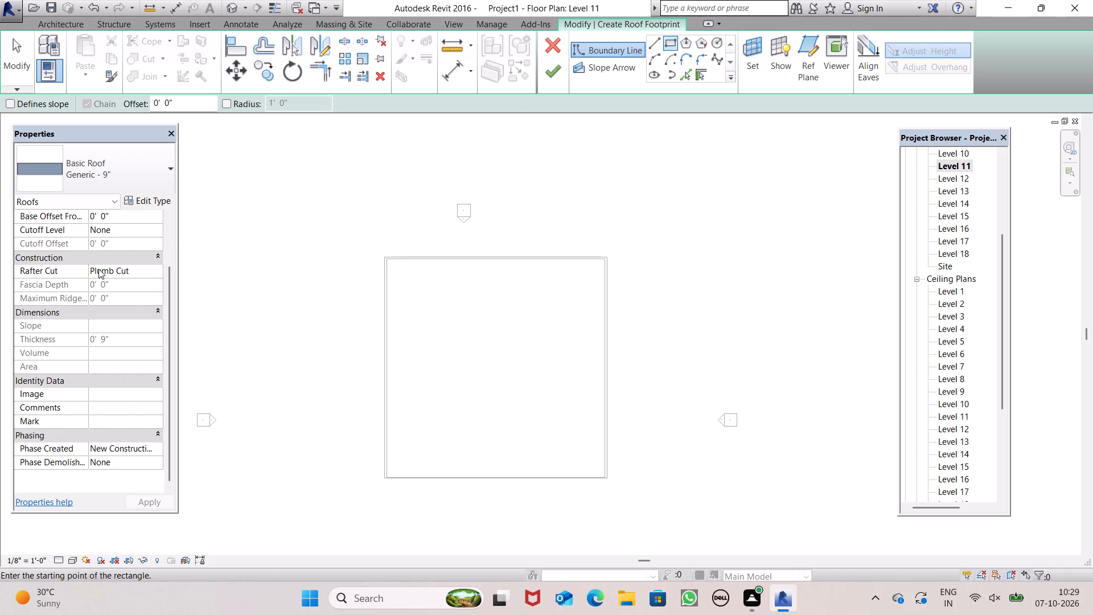
pyautogui.scroll(1, 124, 260)
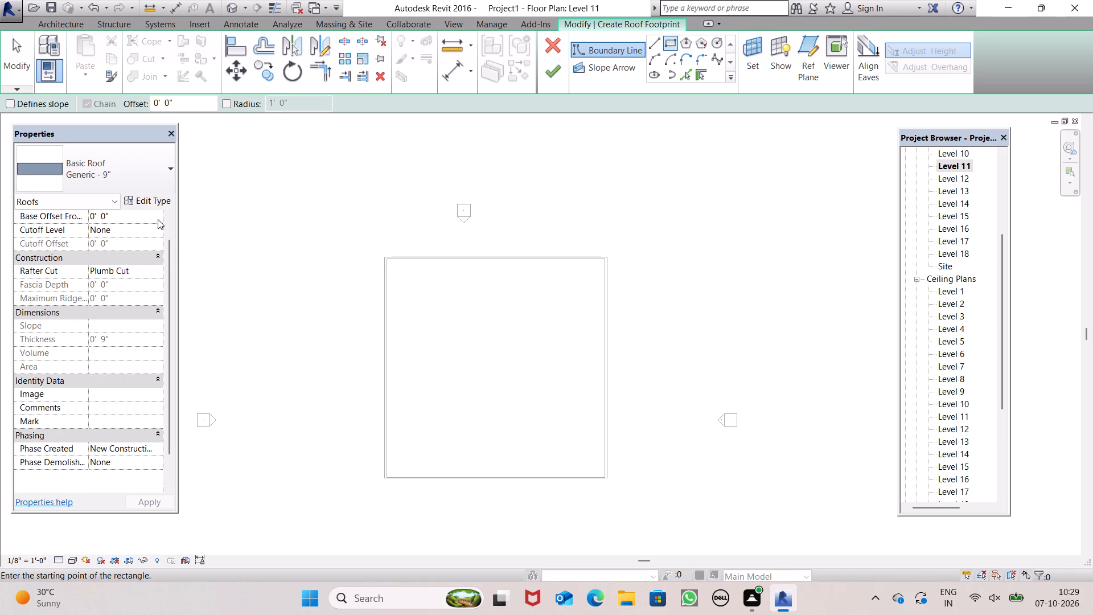
pyautogui.click(158, 219)
pyautogui.click(127, 280)
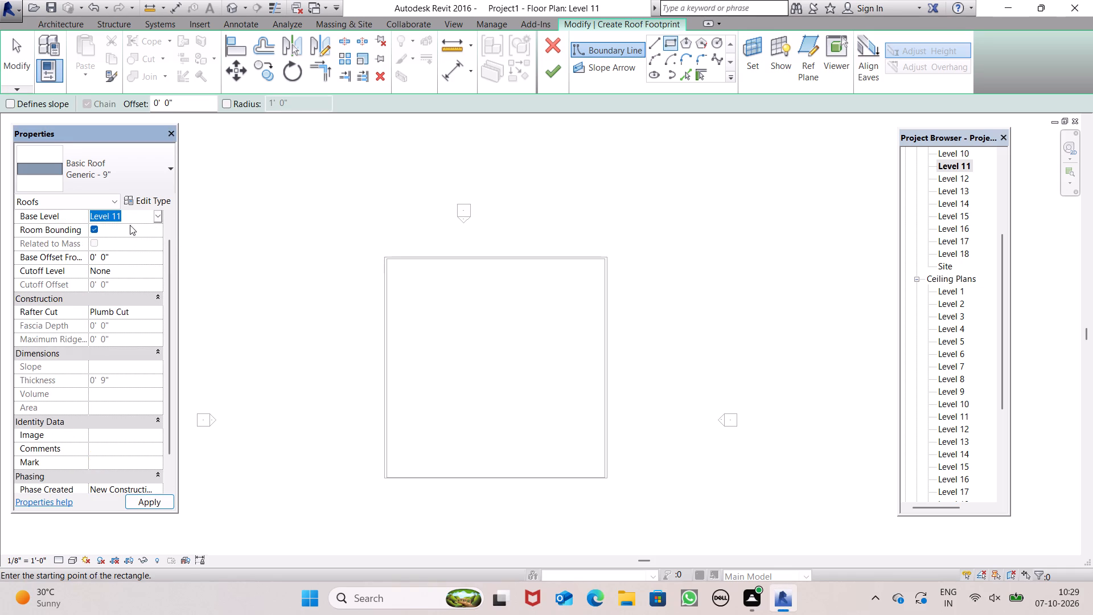
pyautogui.click(159, 219)
pyautogui.click(136, 275)
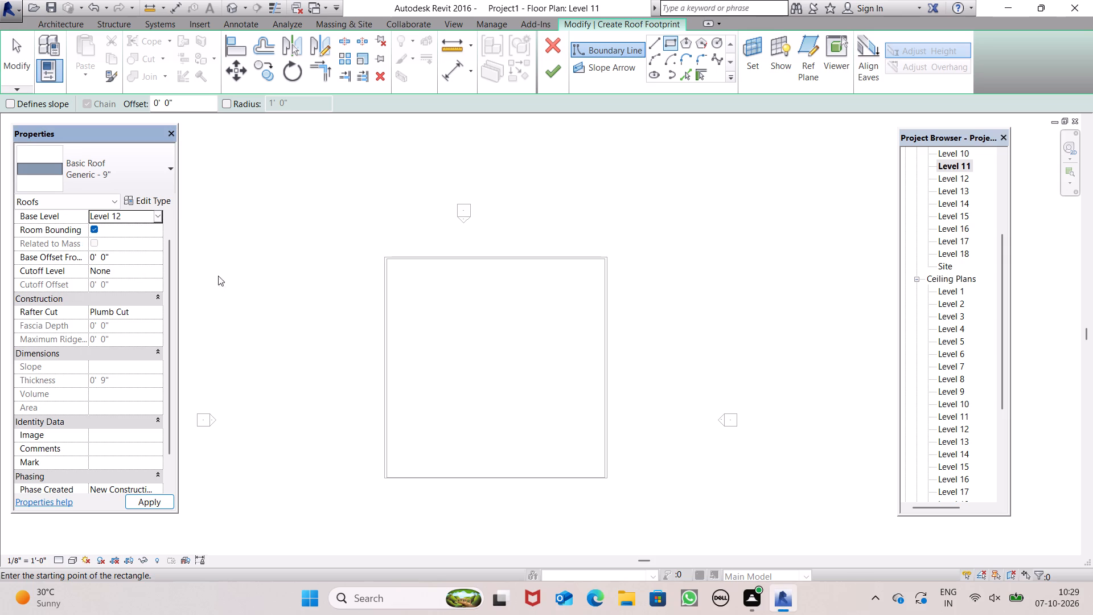
# Sketch the rectangular, non-sloping roof boundary along the outer wall faces, from the northwest corner to the southeast corner.
pyautogui.scroll(8, 392, 313)
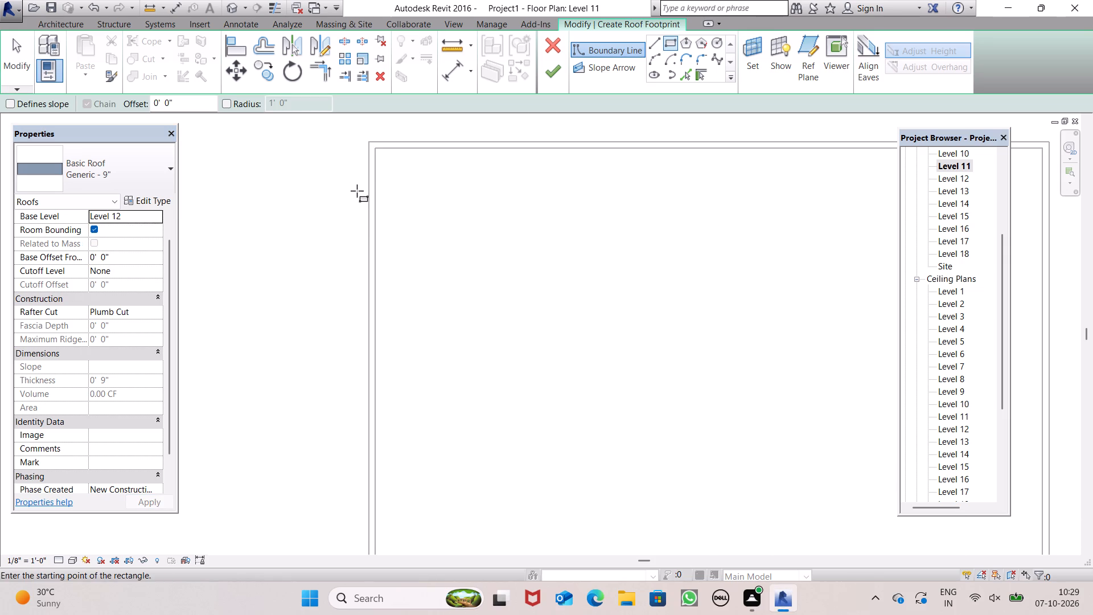
pyautogui.click(367, 142)
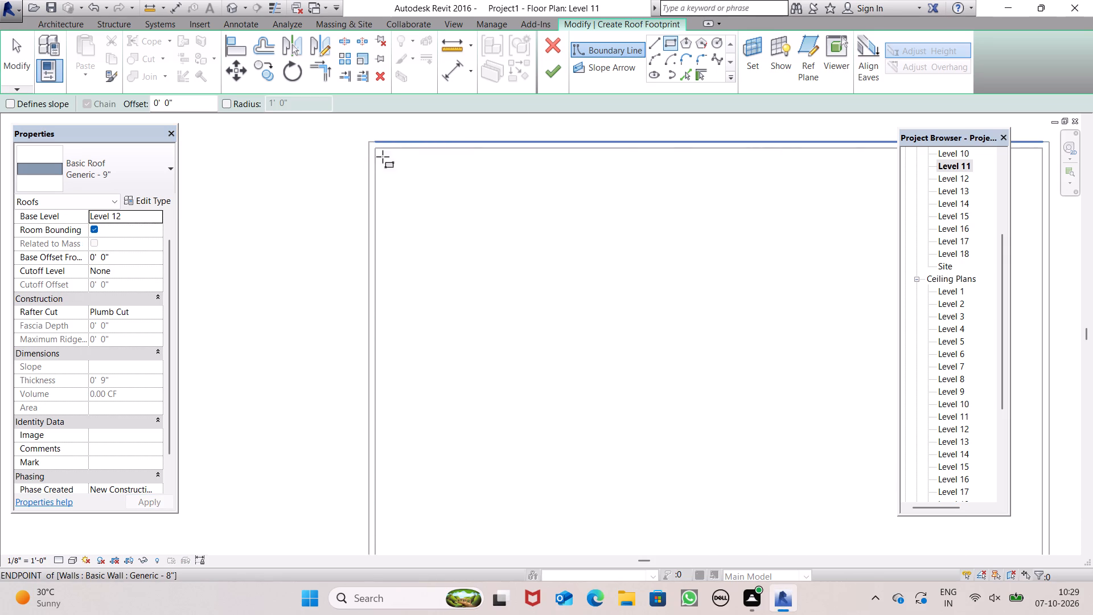
pyautogui.scroll(-10, 525, 235)
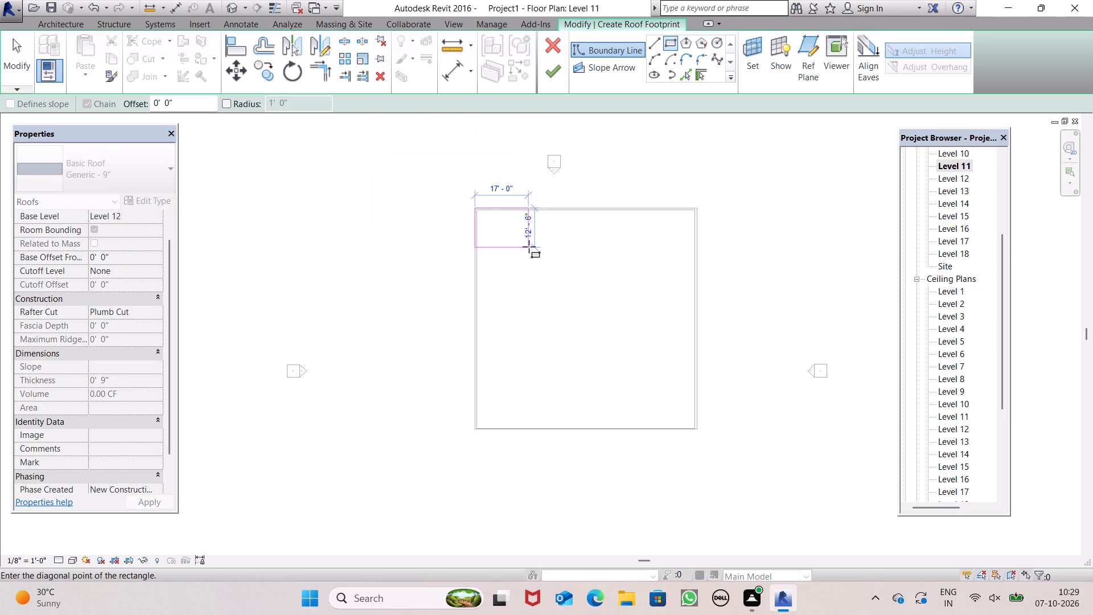
pyautogui.scroll(-1, 529, 247)
pyautogui.scroll(3, 632, 371)
pyautogui.scroll(-1, 634, 368)
pyautogui.scroll(10, 634, 363)
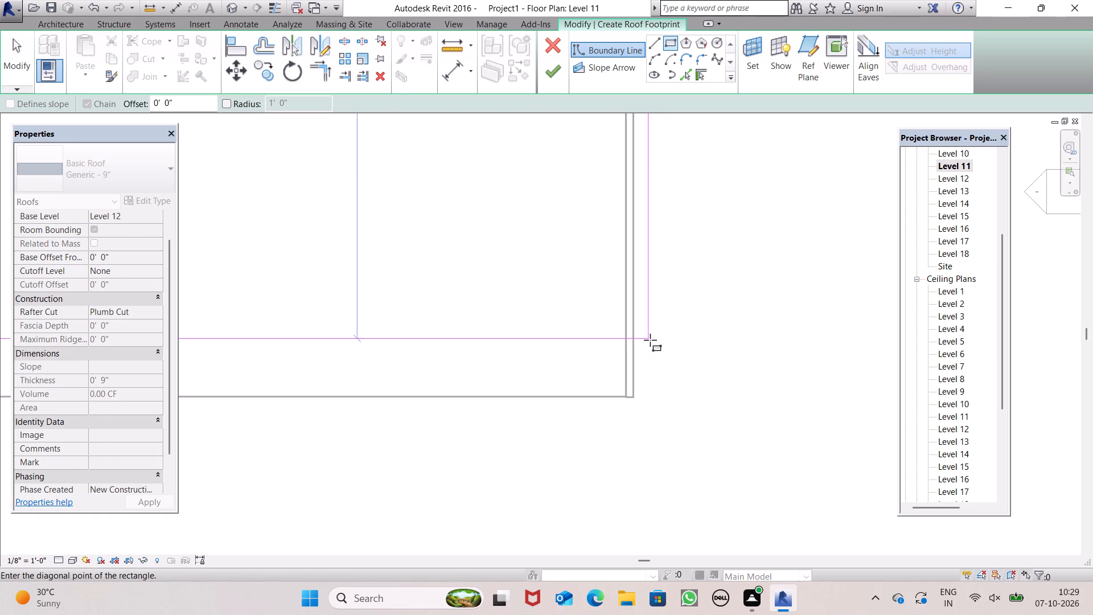
pyautogui.scroll(5, 636, 400)
pyautogui.click(635, 399)
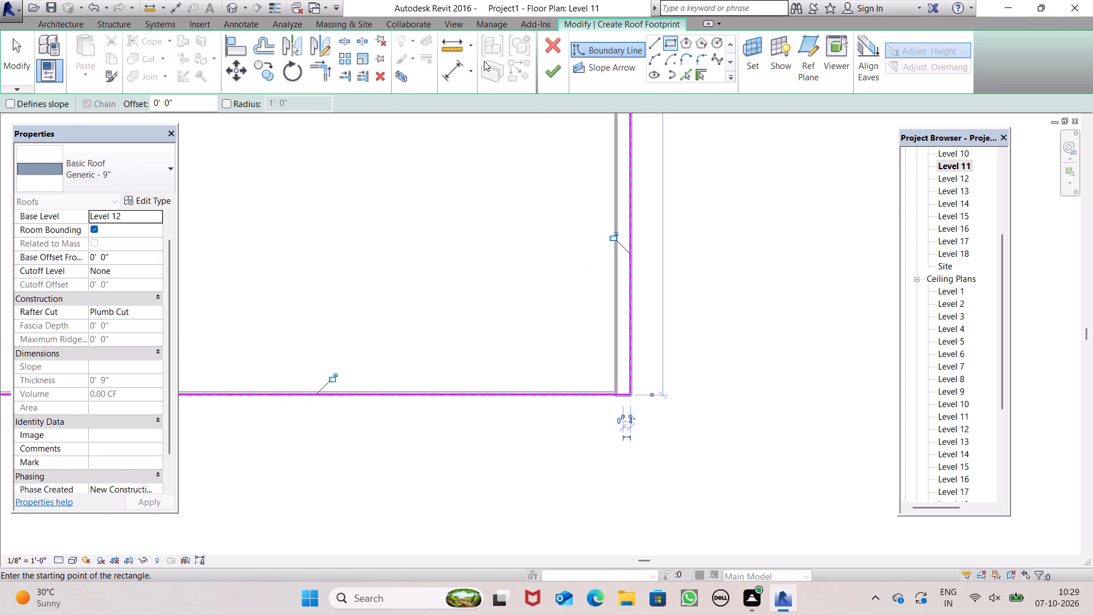
# Finish the Level 12 roof with the highlighted walls attached to it, and check the result in the 3D view.
pyautogui.click(550, 68)
pyautogui.scroll(1, 697, 182)
pyautogui.scroll(-3, 722, 226)
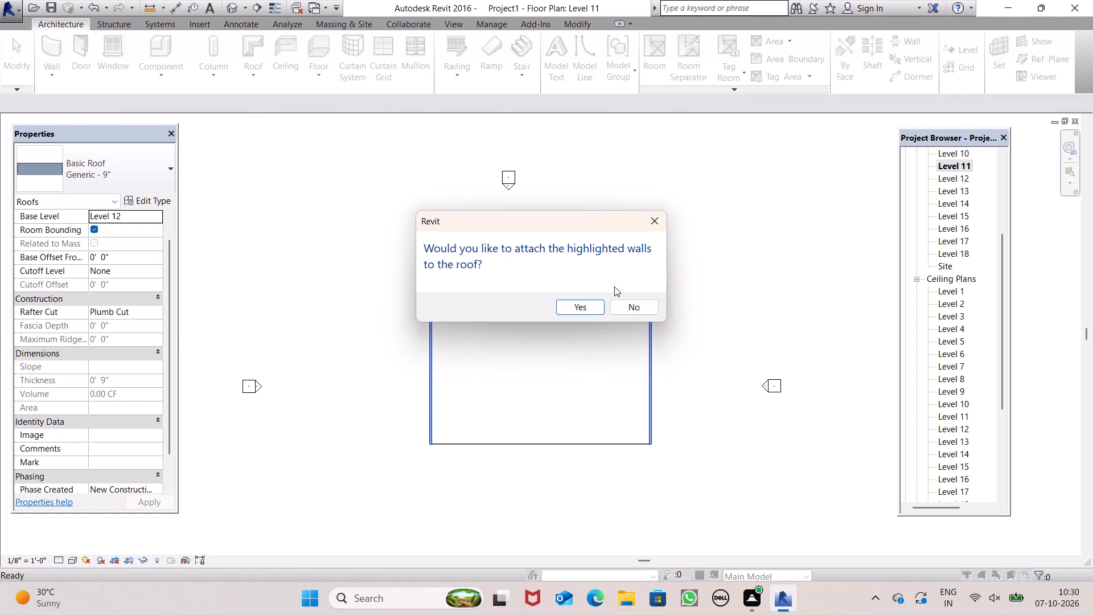
pyautogui.click(575, 310)
pyautogui.click(725, 235)
pyautogui.scroll(-6, 725, 244)
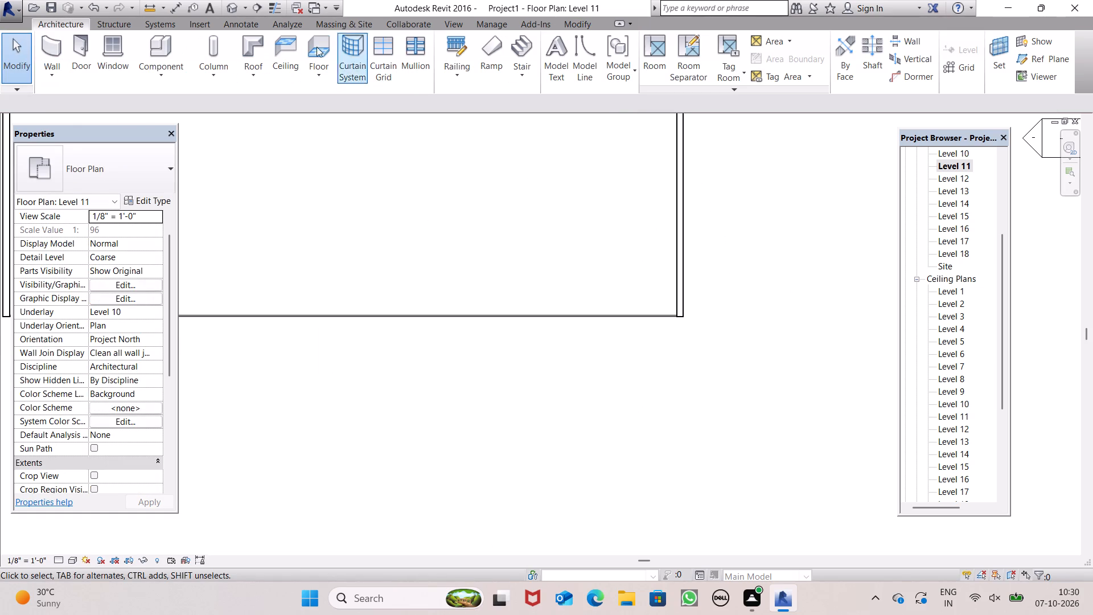
pyautogui.click(241, 5)
pyautogui.scroll(-2, 753, 281)
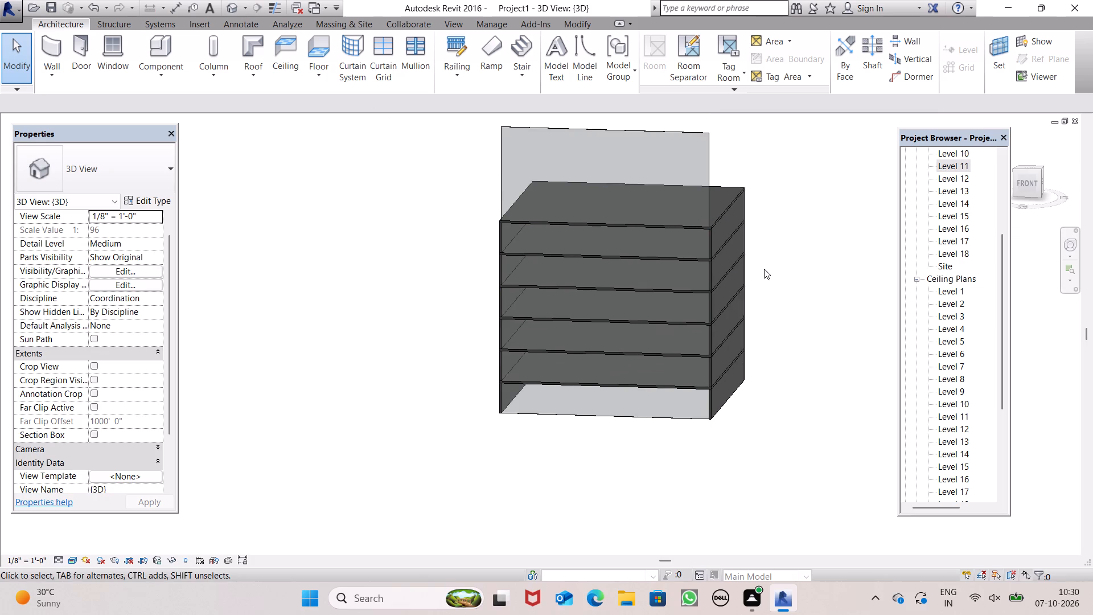
pyautogui.scroll(3, 764, 269)
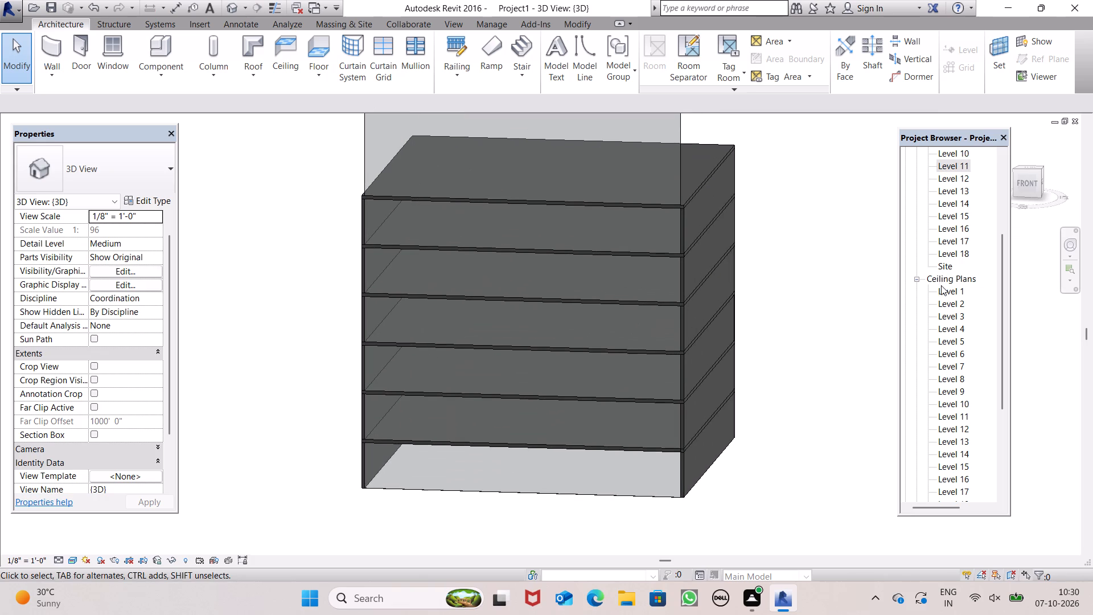
# Examine the Level 12 and Level 13 floor plans, ending on the Level 12 plan.
pyautogui.doubleClick(963, 180)
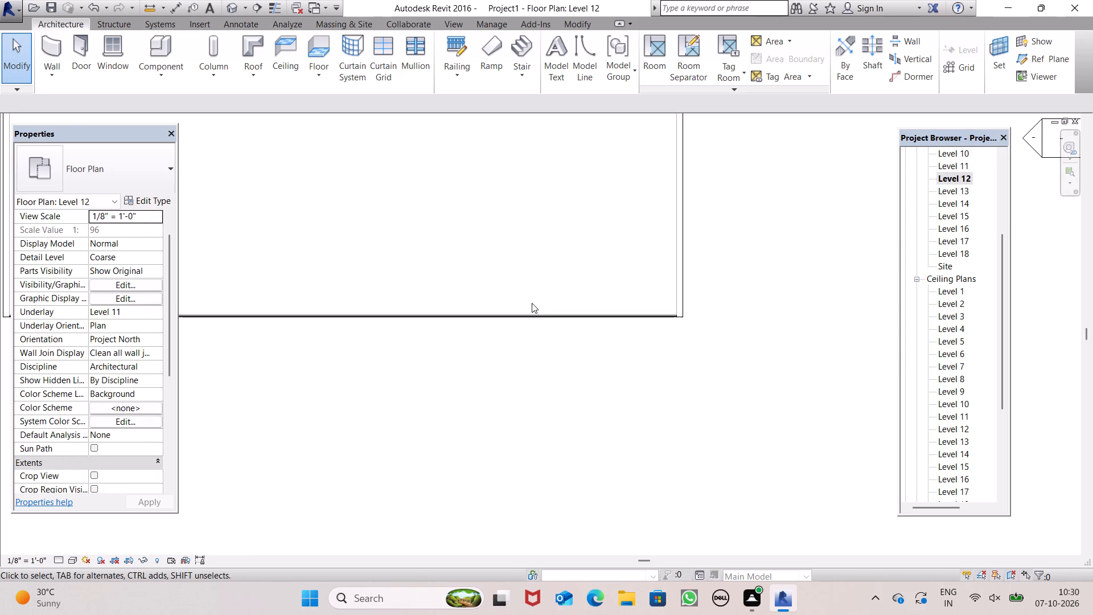
pyautogui.scroll(-7, 532, 303)
pyautogui.scroll(-3, 576, 371)
pyautogui.scroll(1, 572, 212)
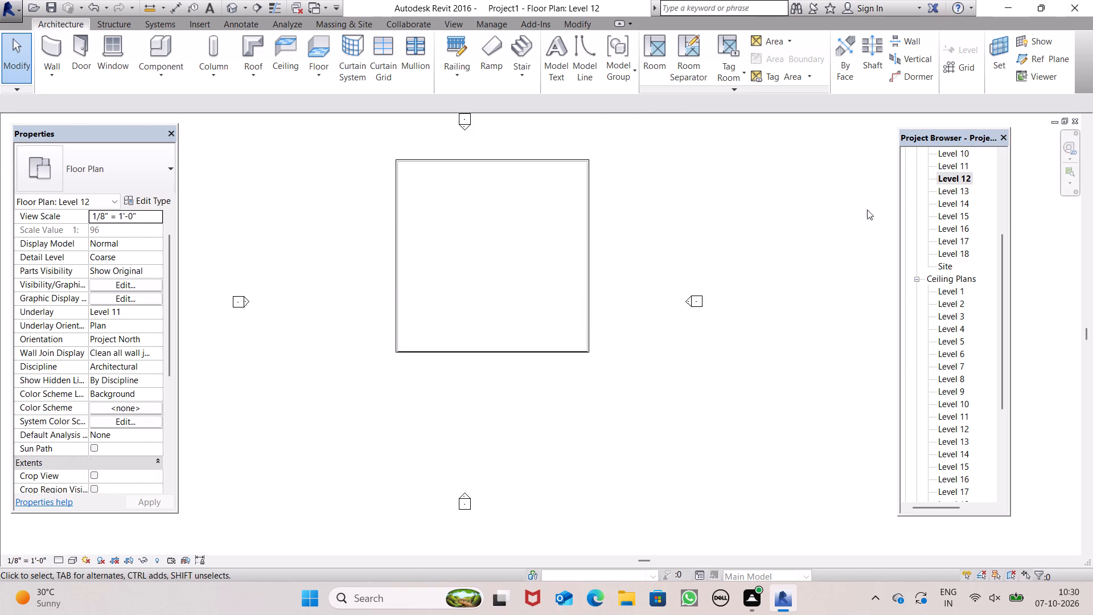
pyautogui.click(963, 189)
pyautogui.click(962, 191)
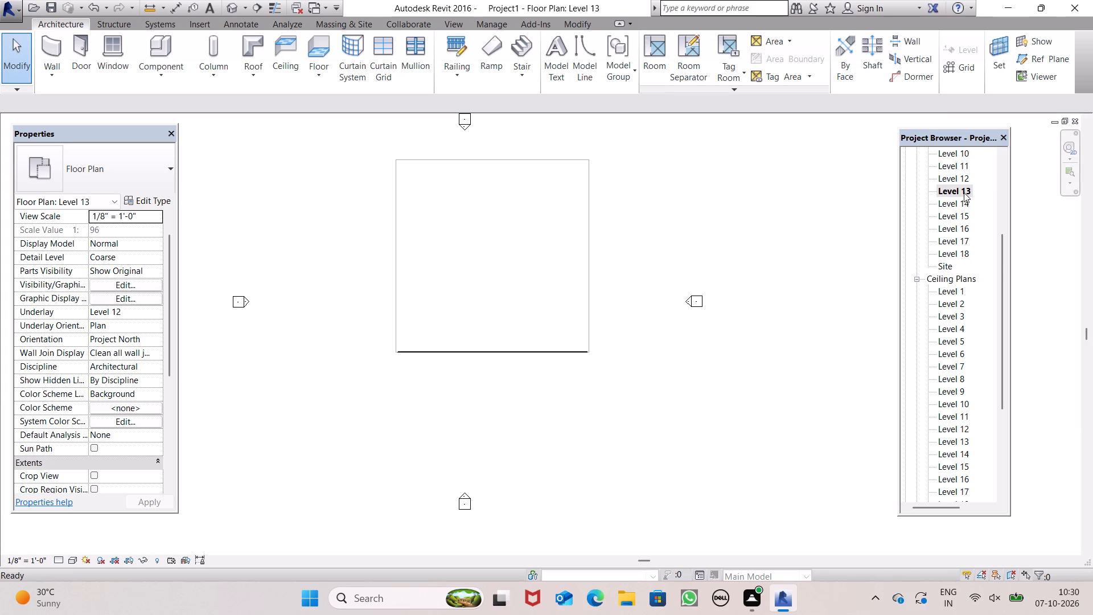
pyautogui.doubleClick(958, 193)
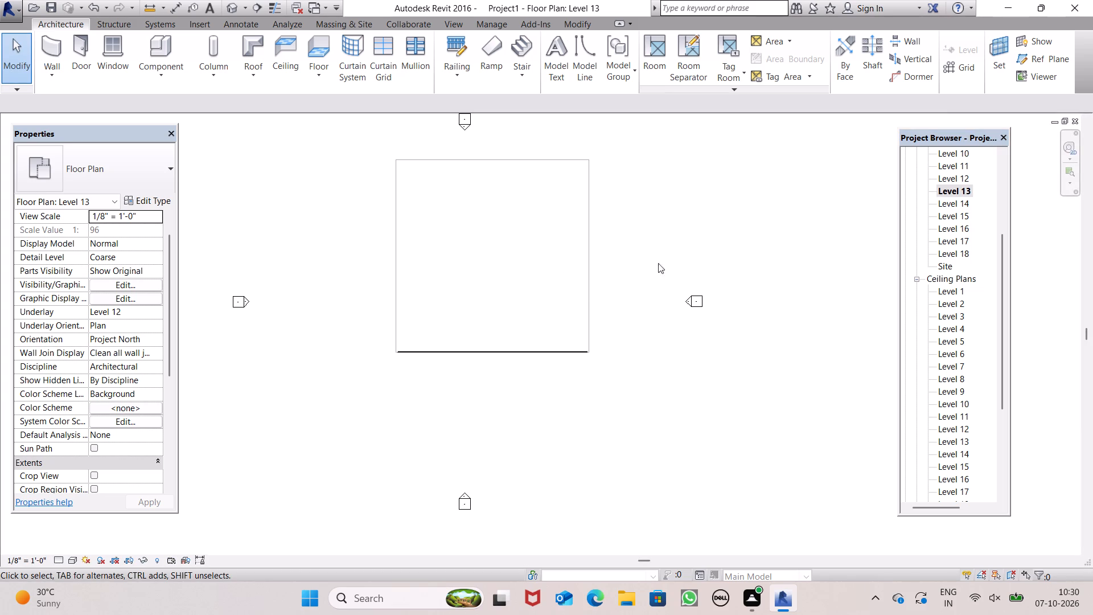
pyautogui.doubleClick(959, 183)
pyautogui.scroll(-2, 688, 345)
pyautogui.scroll(6, 630, 248)
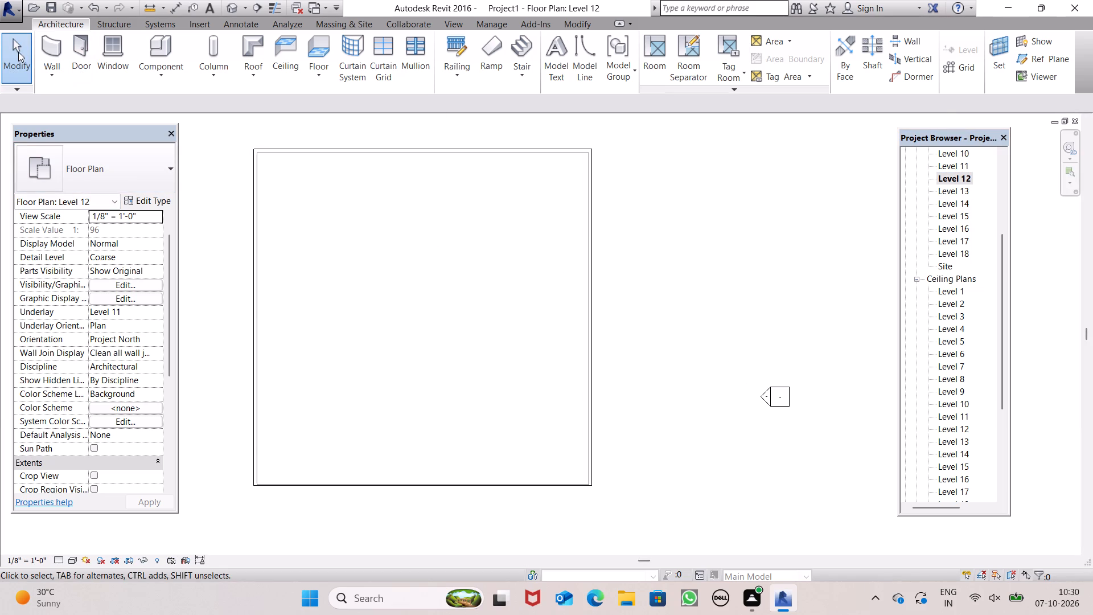
# Draw the west Generic - 8" wall, 10' high with base constraint Level 13, from the southwest corner to the northwest corner.
pyautogui.click(55, 50)
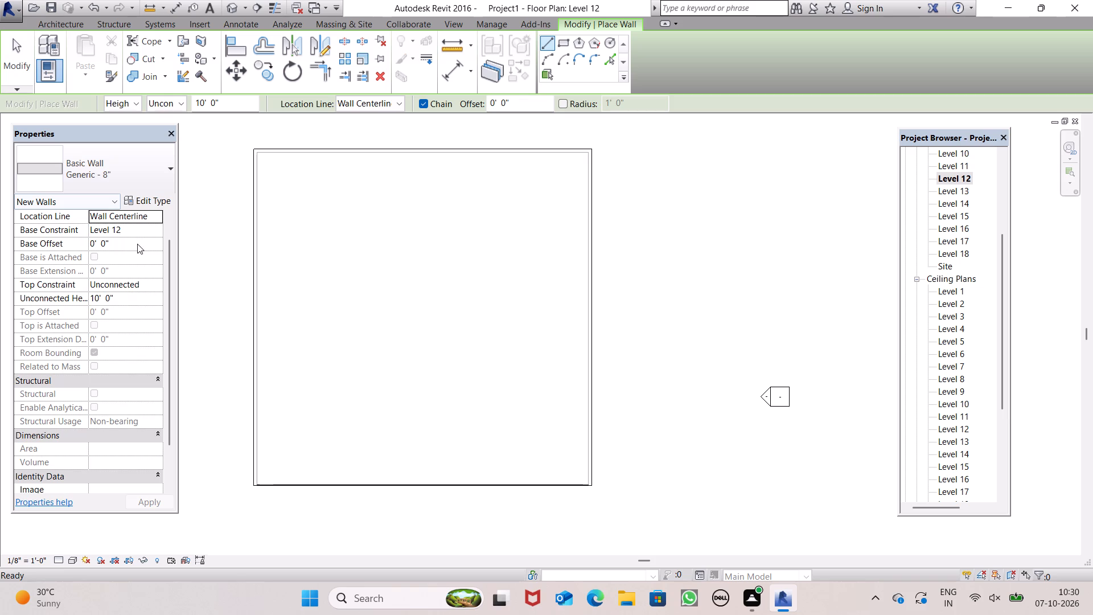
pyautogui.click(157, 233)
pyautogui.click(118, 286)
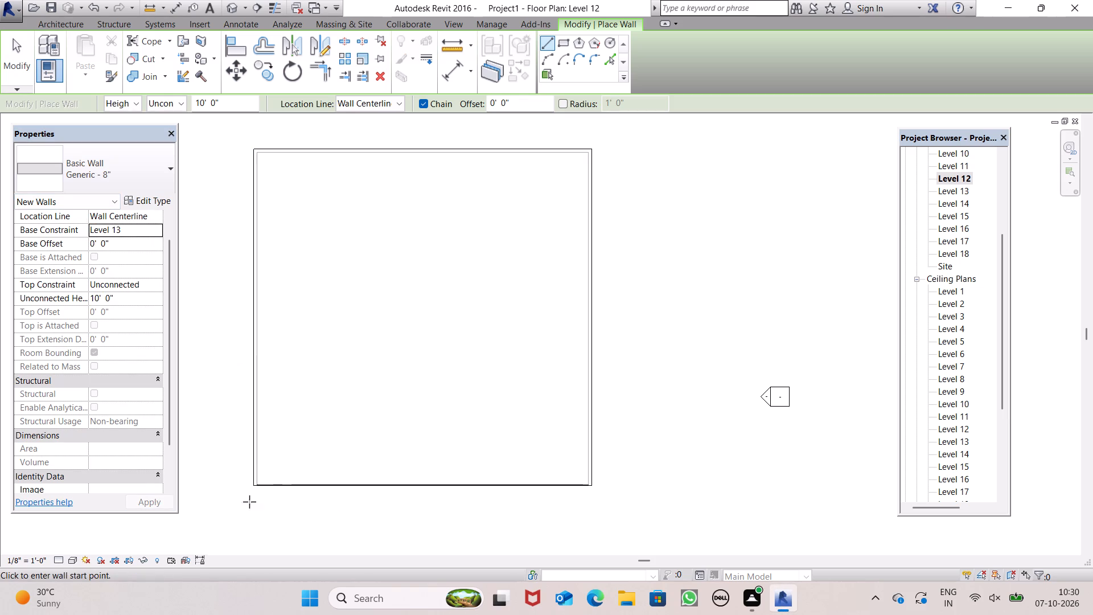
pyautogui.scroll(8, 261, 469)
pyautogui.click(244, 523)
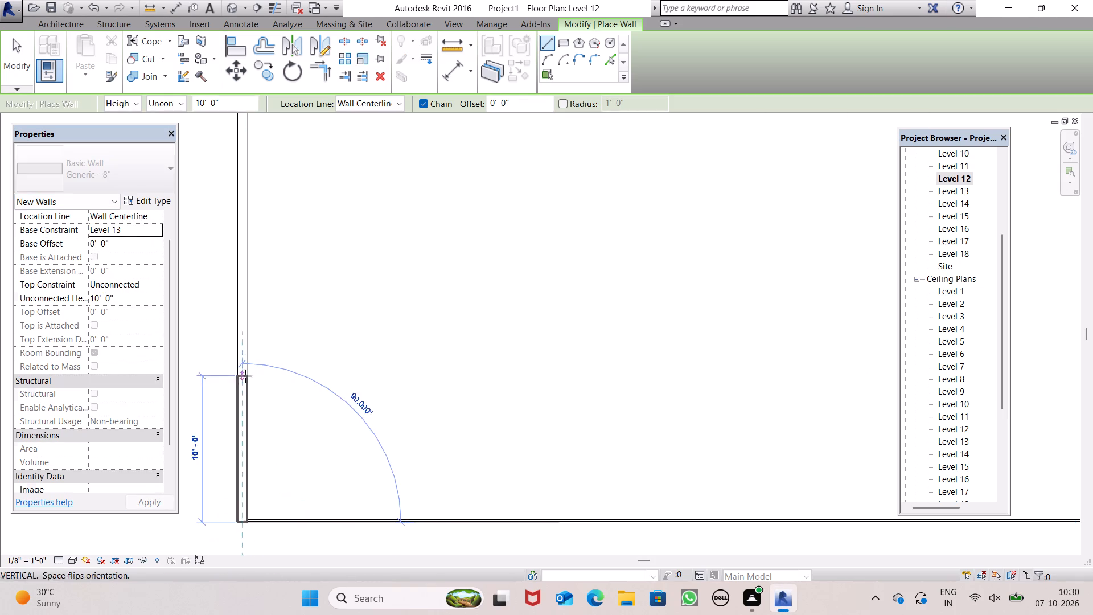
pyautogui.scroll(-6, 252, 407)
pyautogui.scroll(1, 252, 440)
pyautogui.scroll(-1, 251, 442)
pyautogui.scroll(-6, 275, 338)
pyautogui.scroll(8, 274, 225)
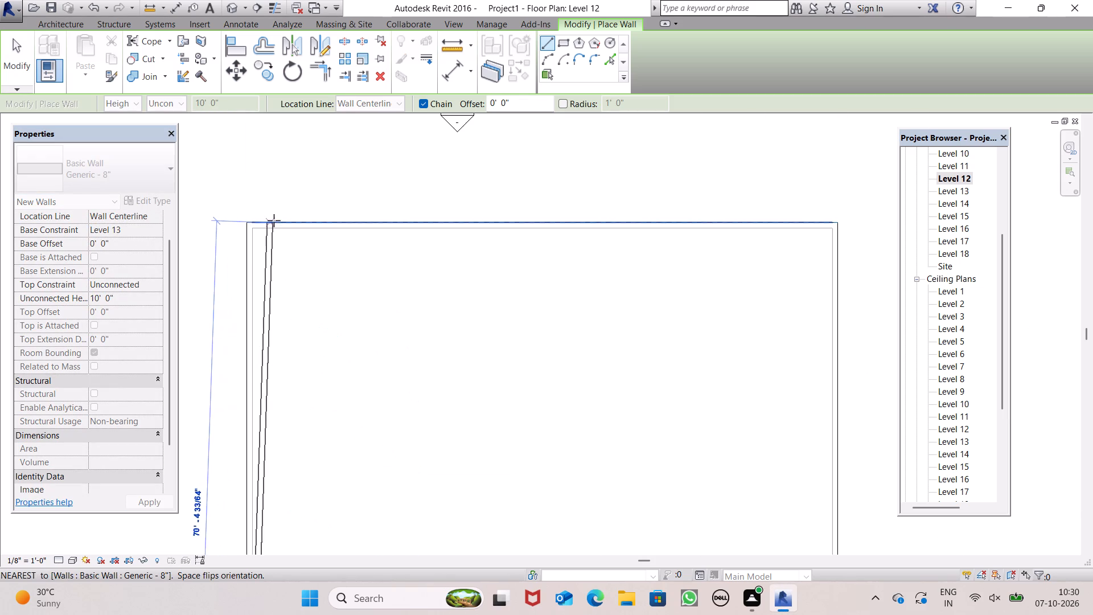
pyautogui.scroll(7, 273, 212)
pyautogui.scroll(3, 215, 237)
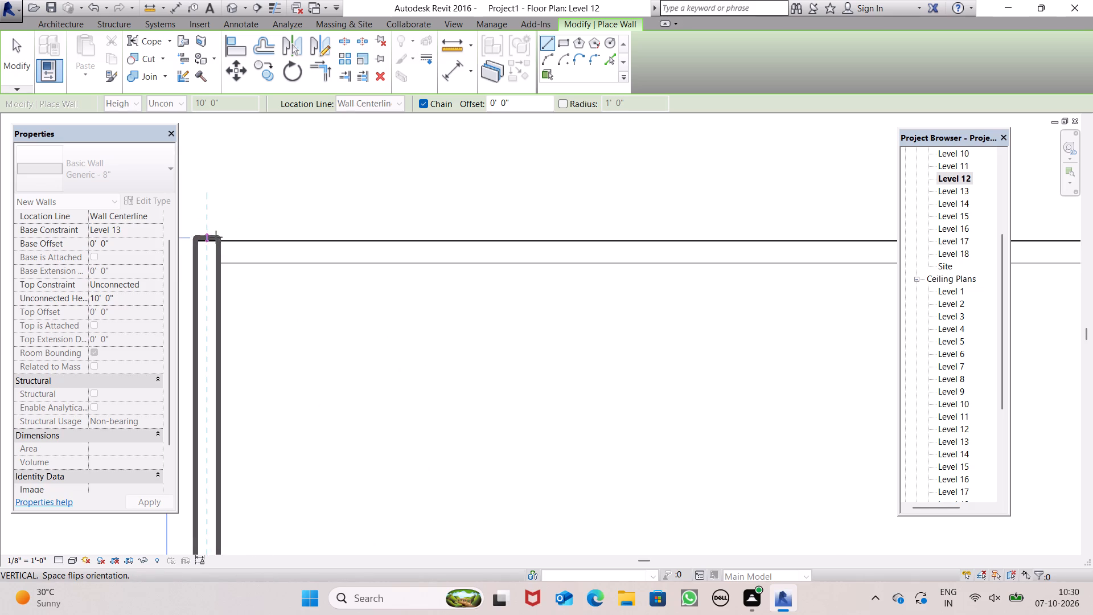
pyautogui.scroll(1, 216, 237)
pyautogui.click(217, 242)
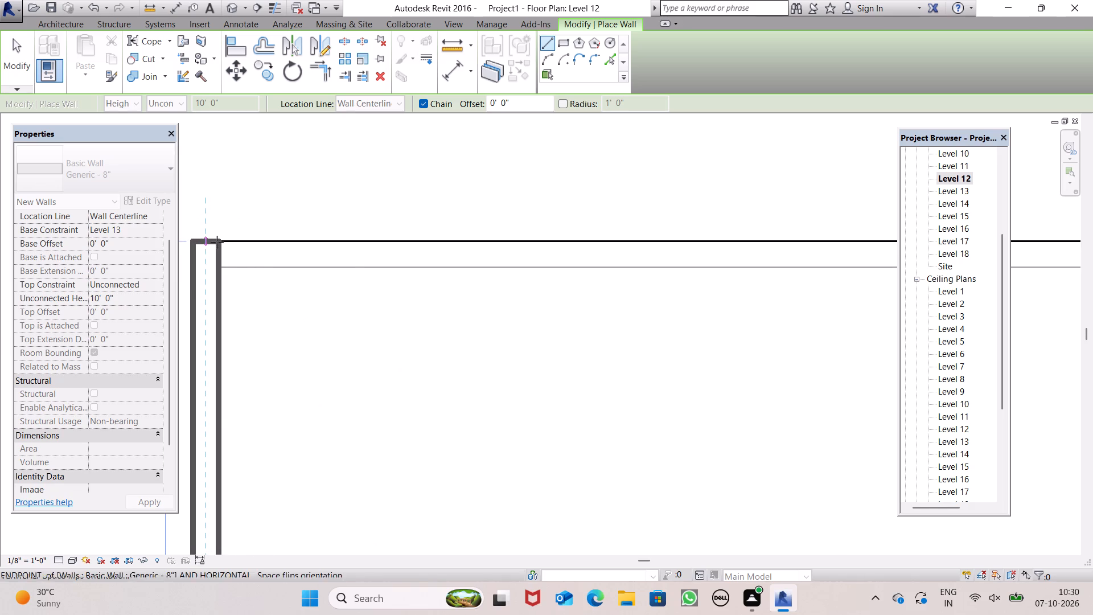
pyautogui.press('Escape')
# Draw the north Generic - 8" wall, 10' high on Level 12, from the west wall to the east wall's inner face.
pyautogui.scroll(-10, 332, 231)
pyautogui.scroll(-2, 468, 130)
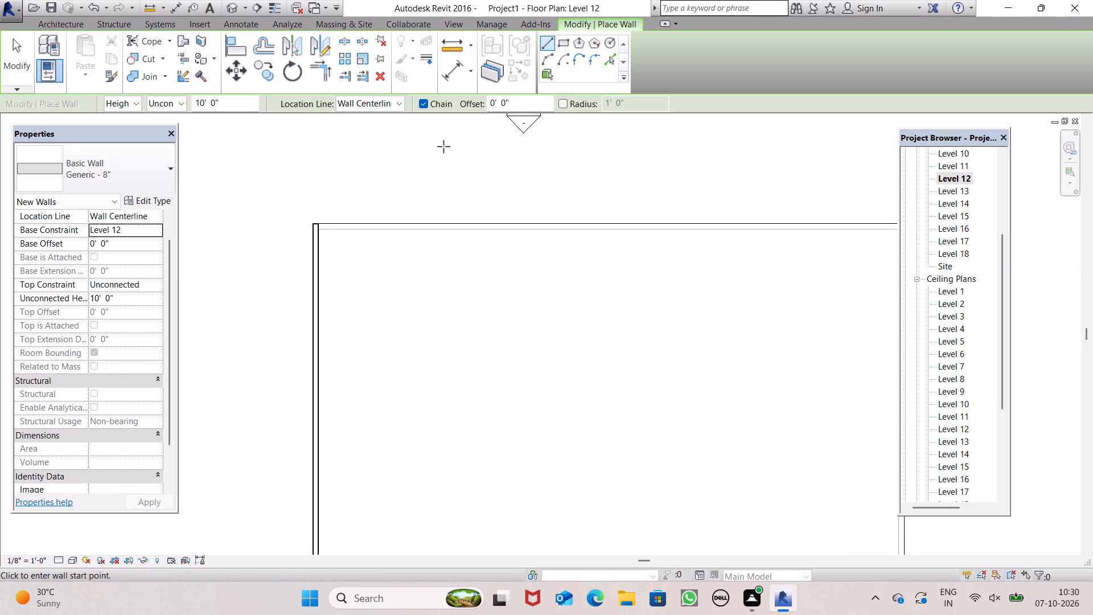
pyautogui.scroll(-2, 443, 146)
pyautogui.scroll(14, 383, 216)
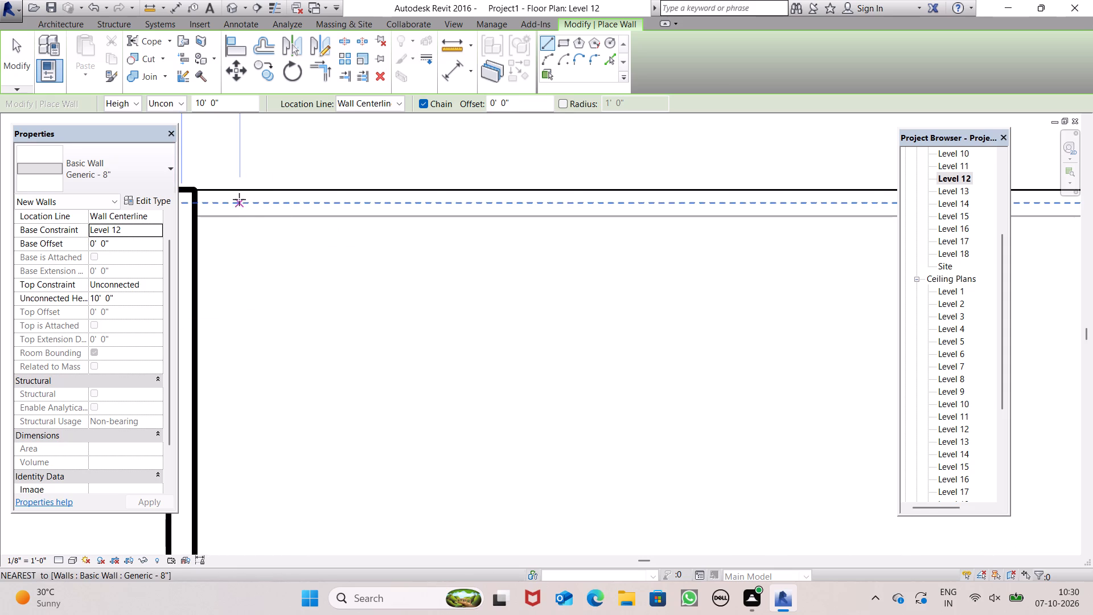
pyautogui.click(198, 203)
pyautogui.scroll(-4, 418, 189)
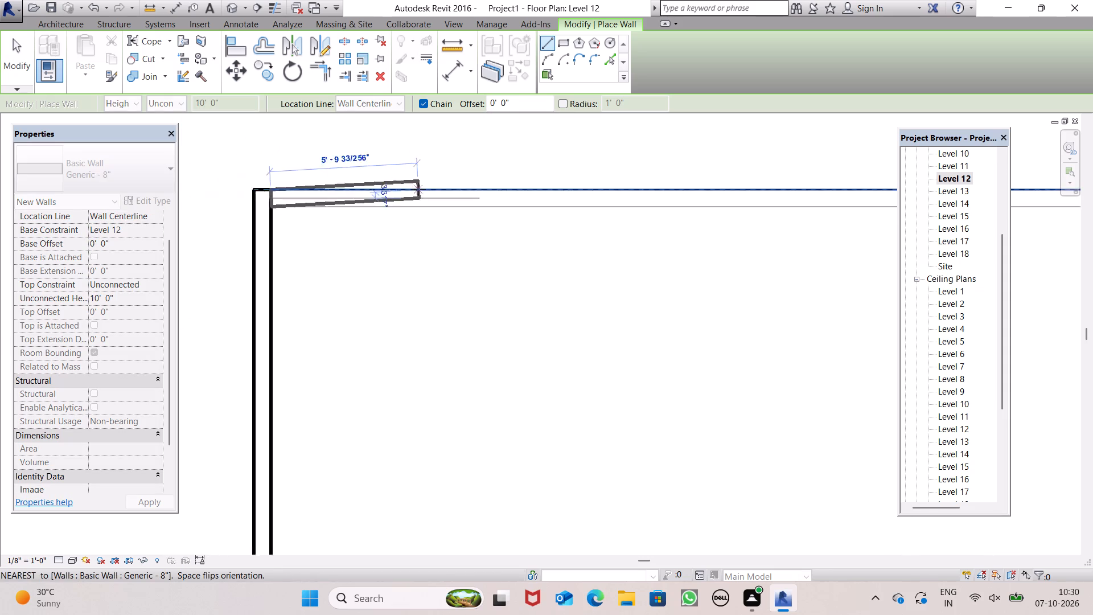
pyautogui.scroll(-3, 418, 189)
pyautogui.scroll(-6, 539, 174)
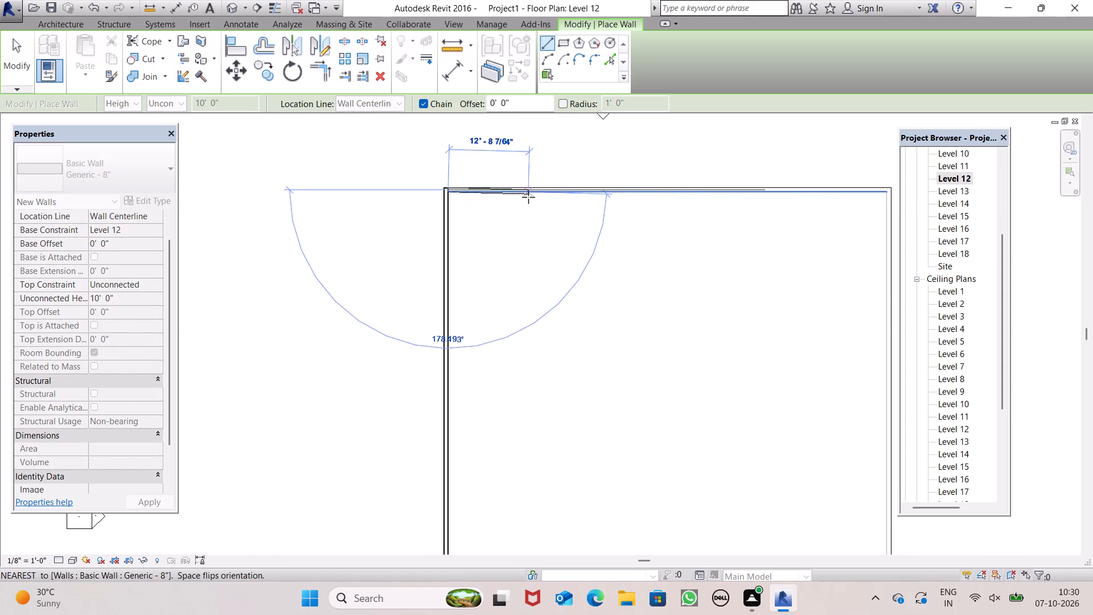
pyautogui.scroll(-3, 524, 197)
pyautogui.scroll(7, 697, 193)
pyautogui.scroll(5, 803, 184)
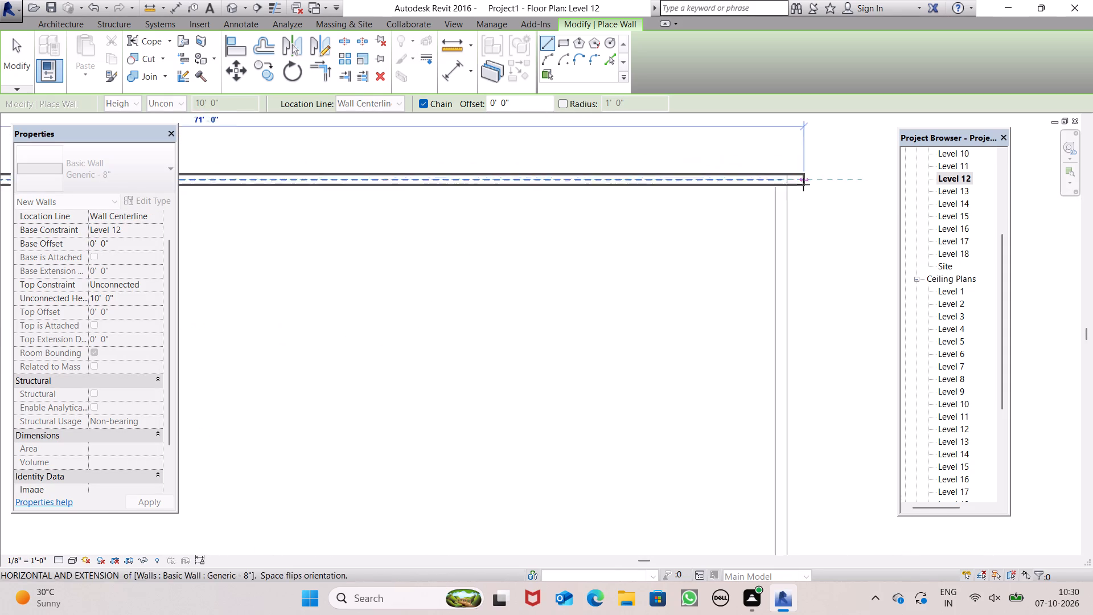
pyautogui.scroll(8, 803, 184)
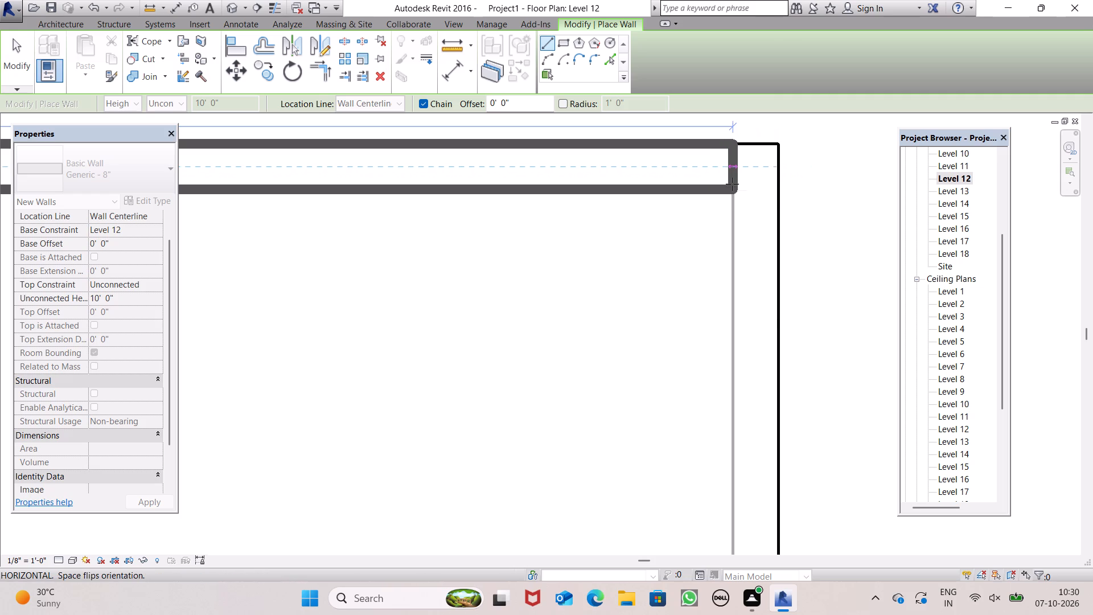
pyautogui.click(732, 184)
pyautogui.press('Escape')
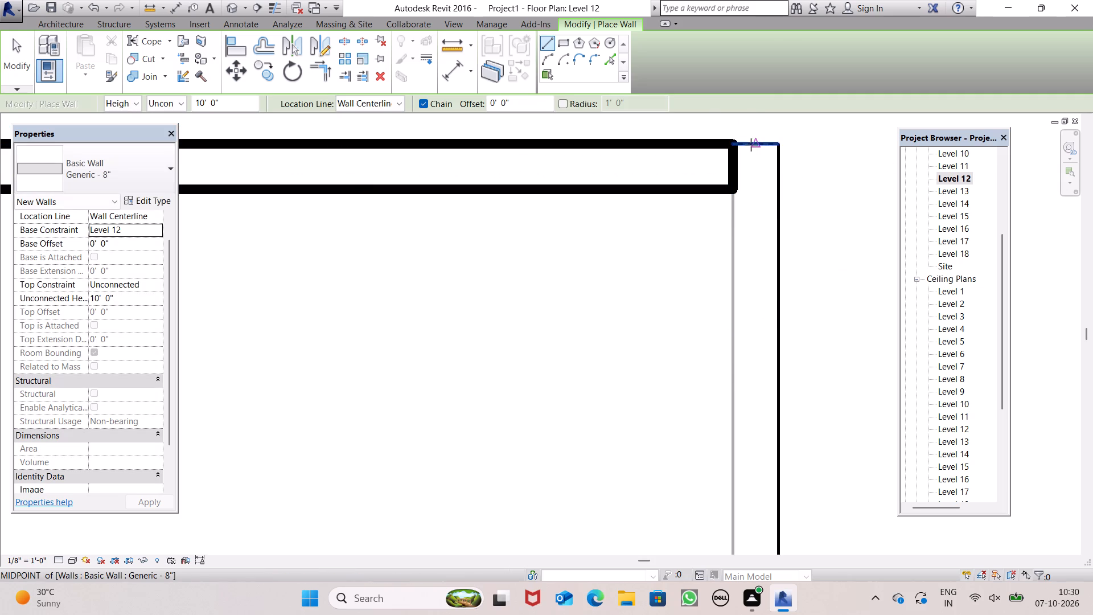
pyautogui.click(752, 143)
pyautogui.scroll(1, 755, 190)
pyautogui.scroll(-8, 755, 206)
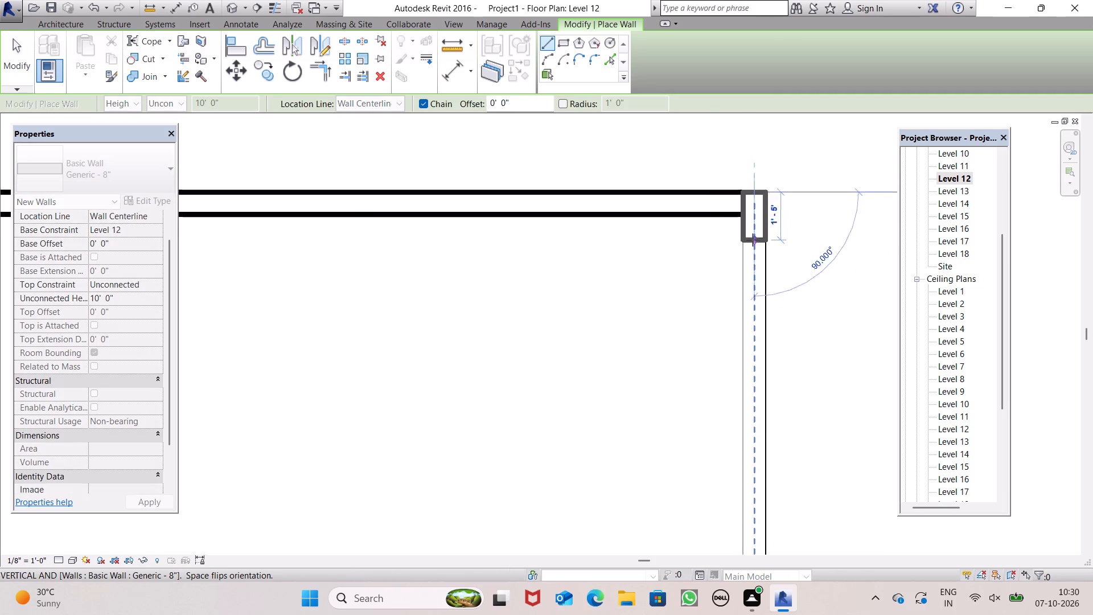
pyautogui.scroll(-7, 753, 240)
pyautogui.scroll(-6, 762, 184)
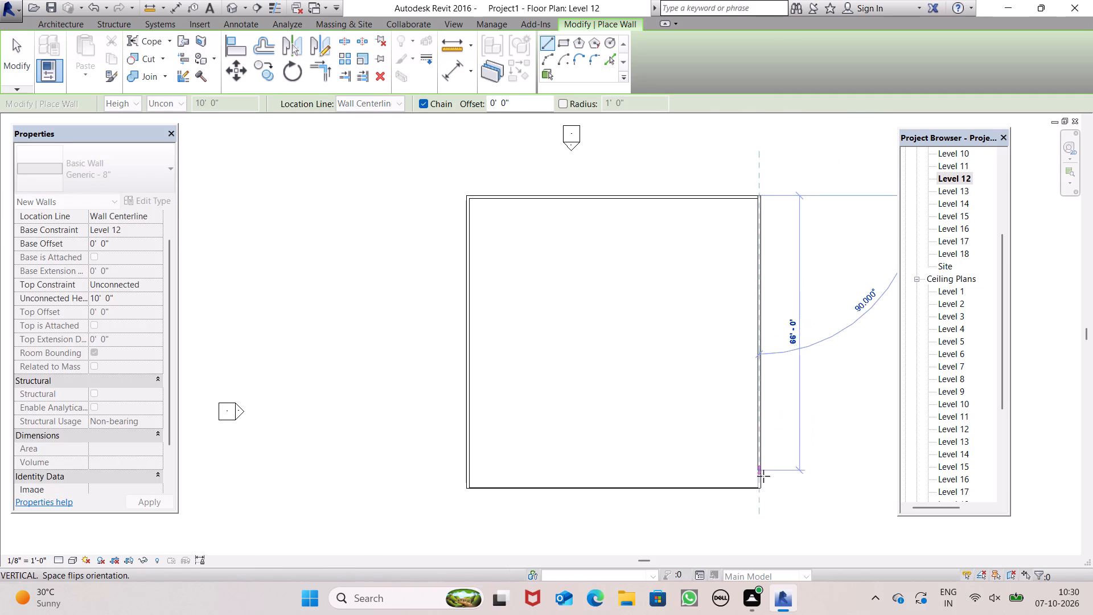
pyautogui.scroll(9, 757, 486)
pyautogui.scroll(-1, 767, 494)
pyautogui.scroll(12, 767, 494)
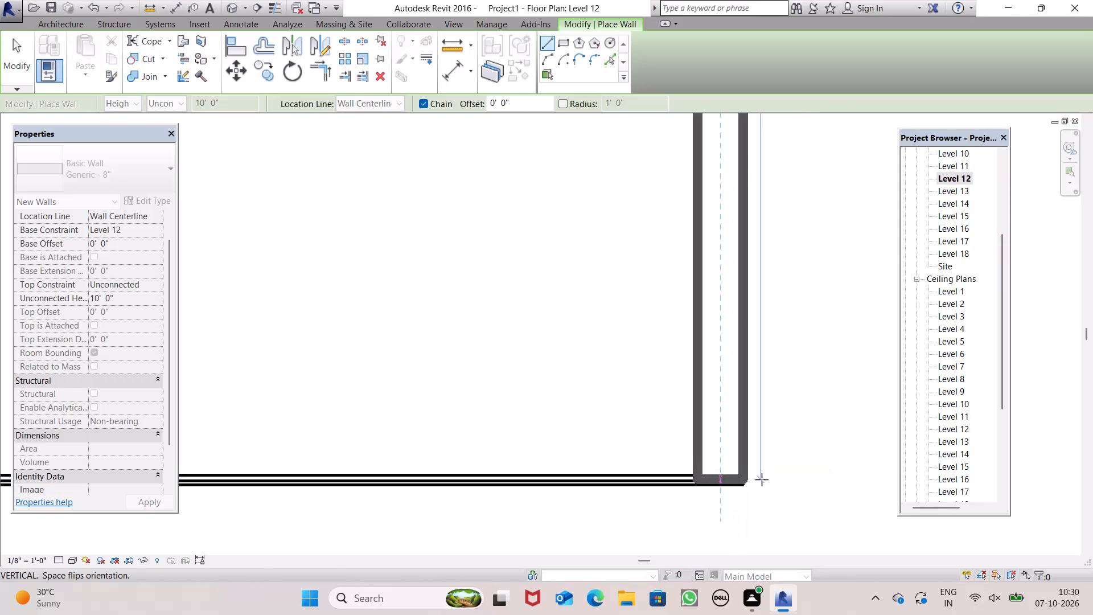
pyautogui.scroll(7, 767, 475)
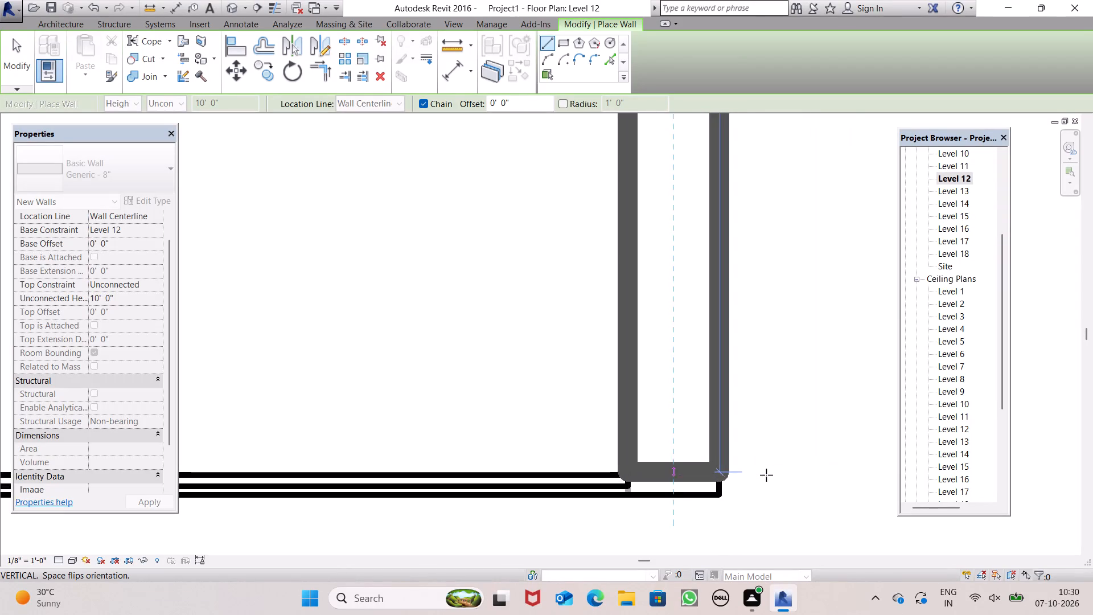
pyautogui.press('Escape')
# Draw the east Generic - 8" wall, 10' high on Level 12, from the southeast to the northeast corner, and check it in 3D.
pyautogui.scroll(-2, 770, 502)
pyautogui.scroll(1, 770, 506)
pyautogui.scroll(-10, 770, 509)
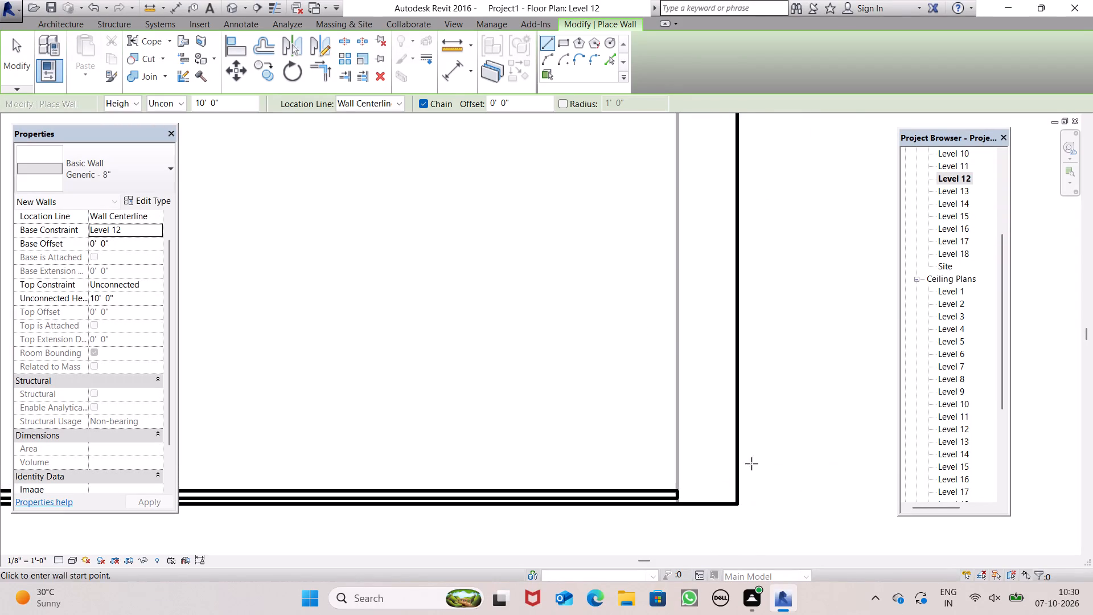
pyautogui.scroll(-2, 751, 464)
pyautogui.scroll(-5, 657, 419)
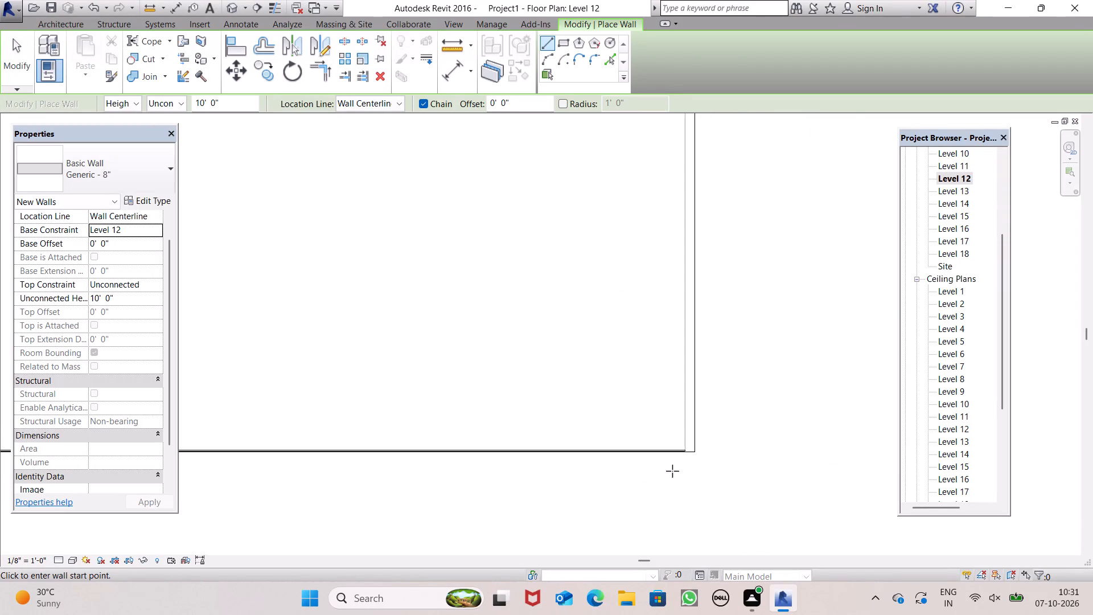
pyautogui.scroll(-1, 674, 463)
pyautogui.scroll(9, 675, 461)
pyautogui.click(712, 436)
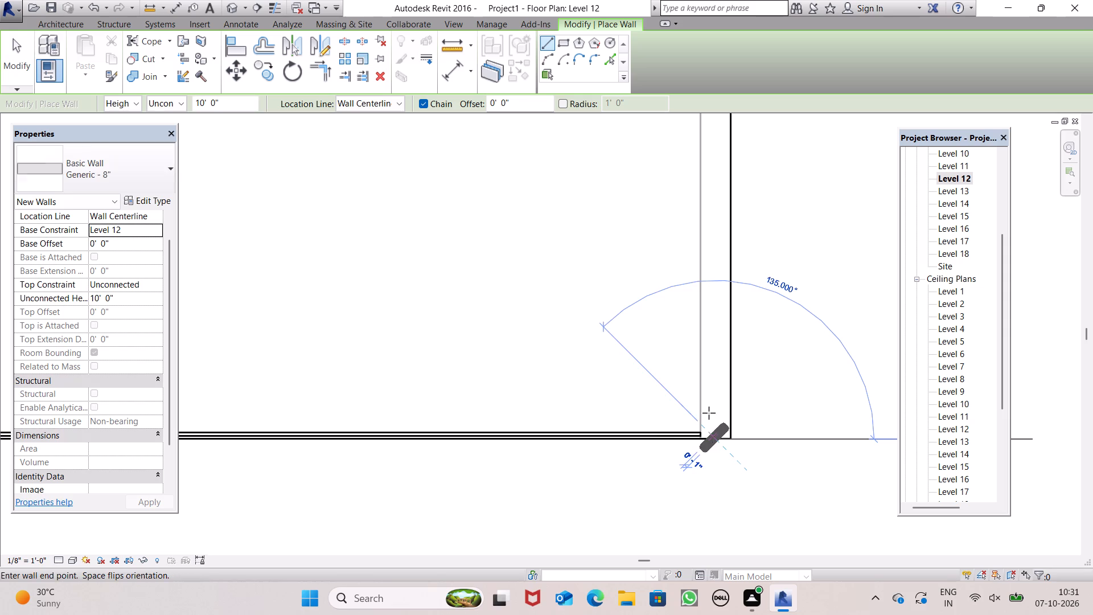
pyautogui.scroll(-7, 709, 333)
pyautogui.scroll(-11, 723, 438)
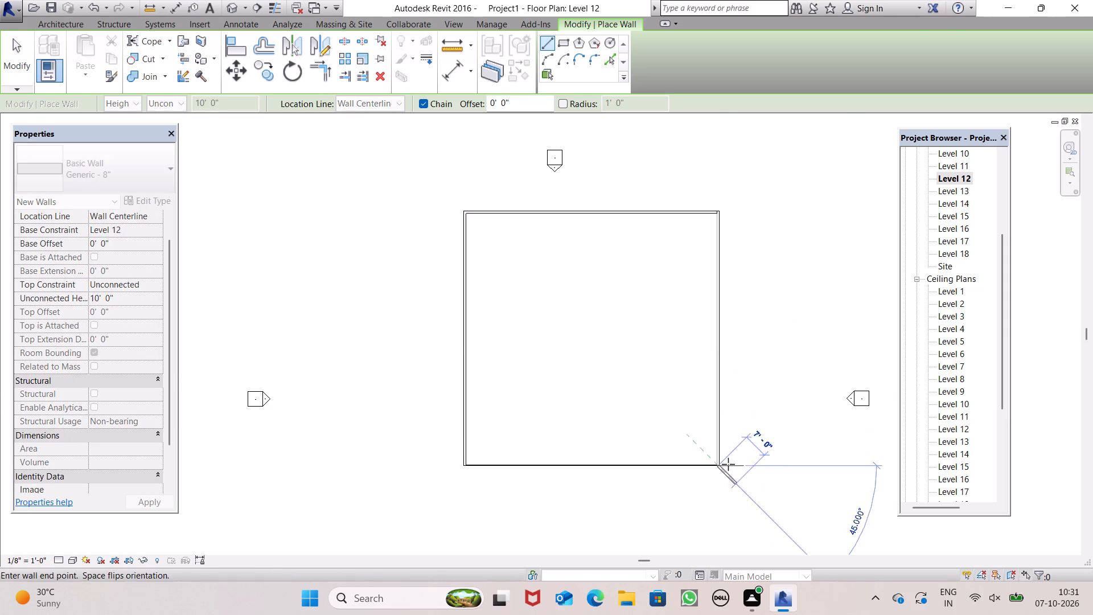
pyautogui.scroll(7, 730, 186)
pyautogui.scroll(6, 701, 247)
pyautogui.scroll(3, 708, 307)
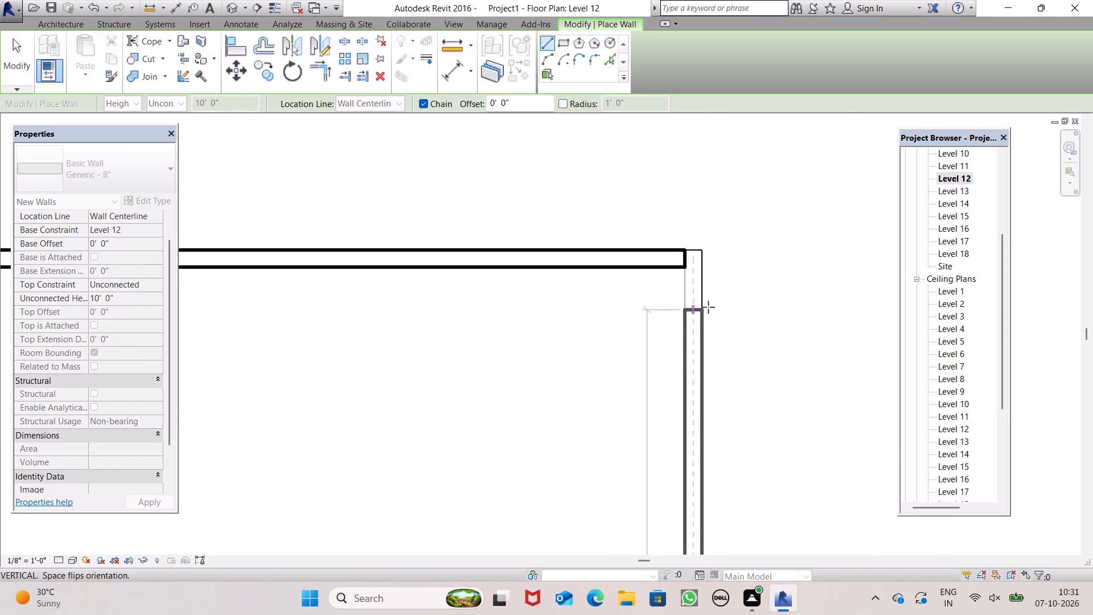
pyautogui.scroll(4, 708, 307)
pyautogui.click(693, 178)
pyautogui.press('Escape')
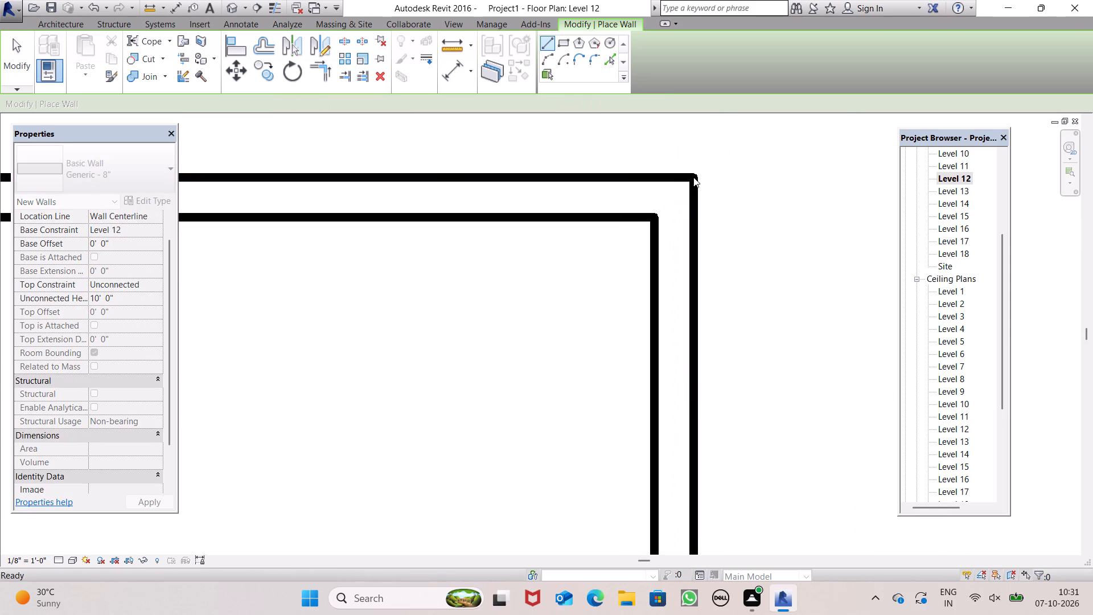
pyautogui.press('Escape')
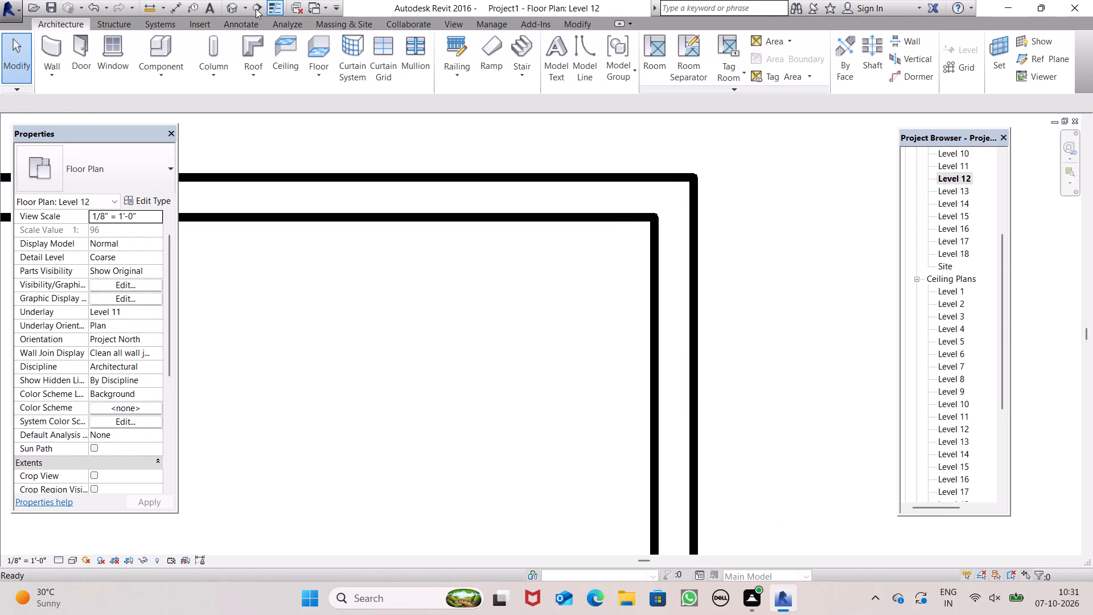
pyautogui.click(225, 6)
pyautogui.scroll(-5, 523, 232)
pyautogui.scroll(1, 652, 227)
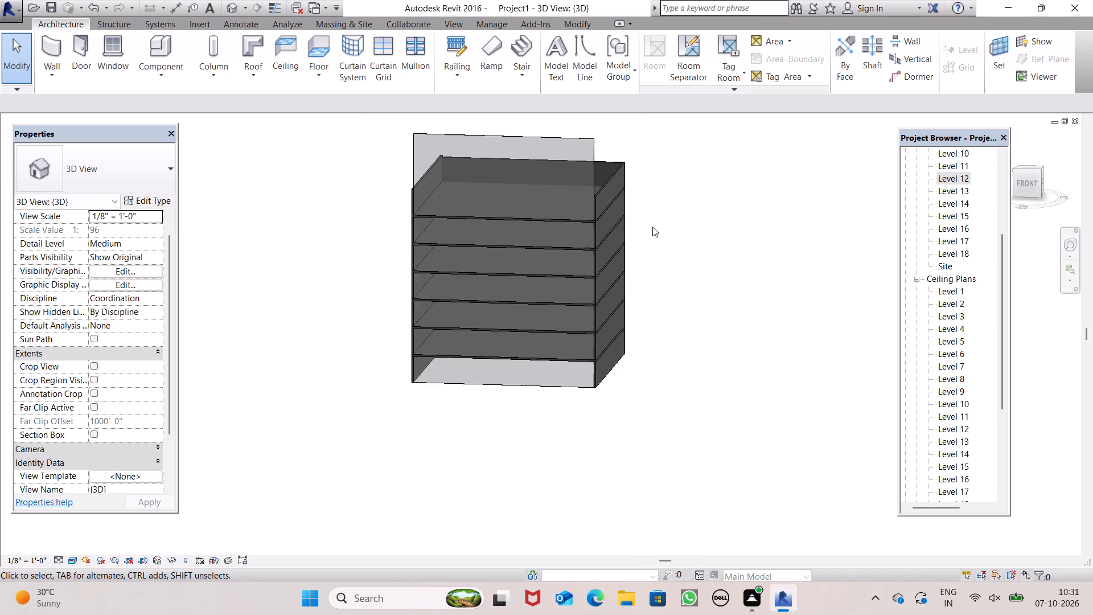
pyautogui.scroll(2, 652, 227)
# Create a Generic - 9" roof by footprint on Level 14, with a rectangular boundary without slope along the building's outer wall corners.
pyautogui.doubleClick(960, 191)
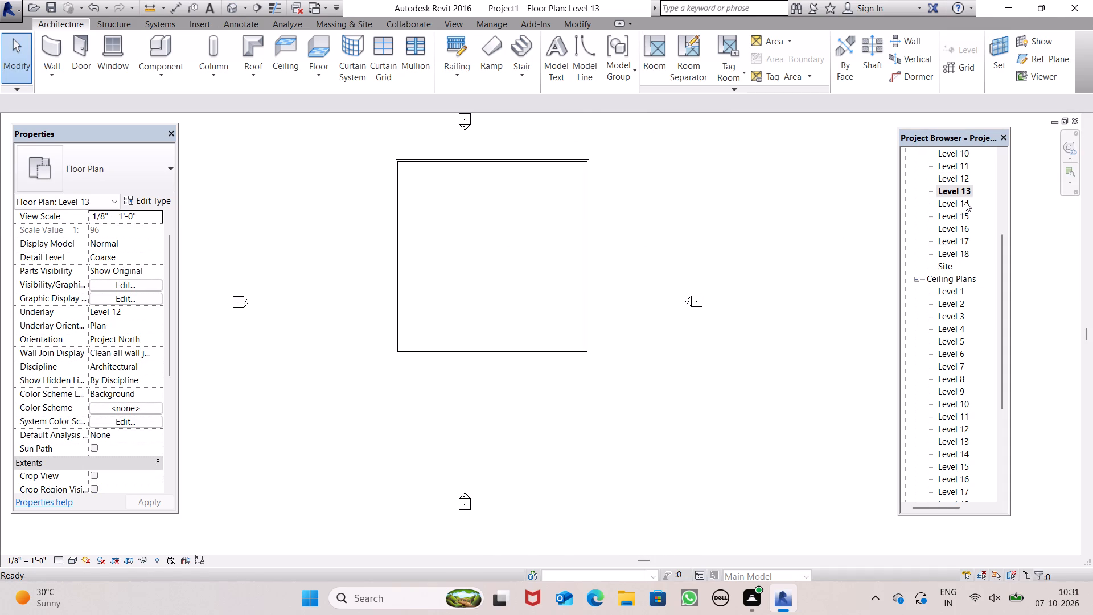
pyautogui.click(965, 202)
pyautogui.click(965, 202)
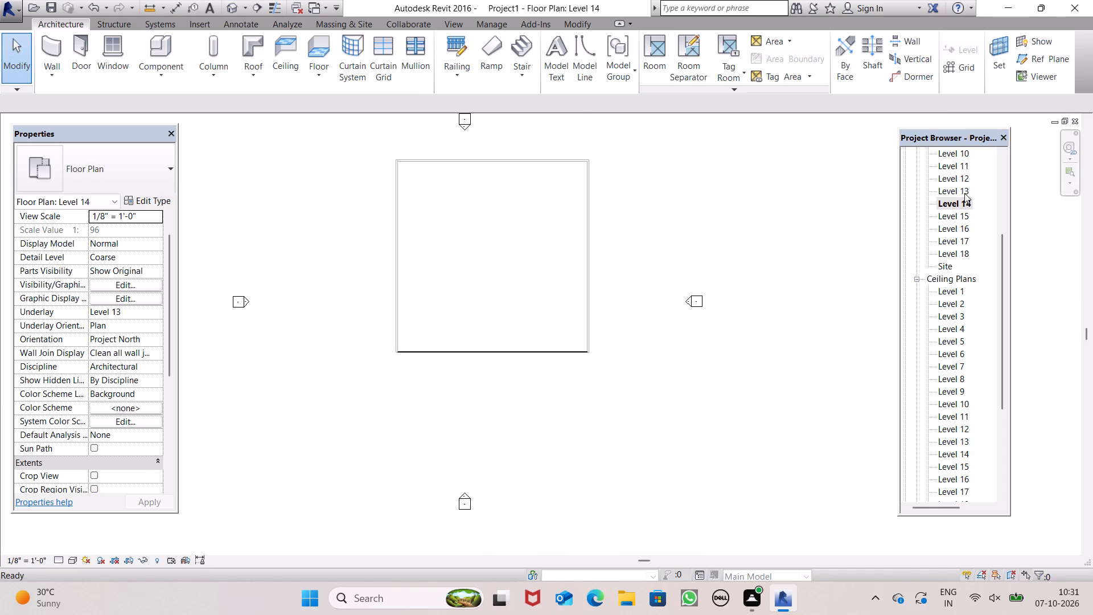
pyautogui.scroll(1, 971, 206)
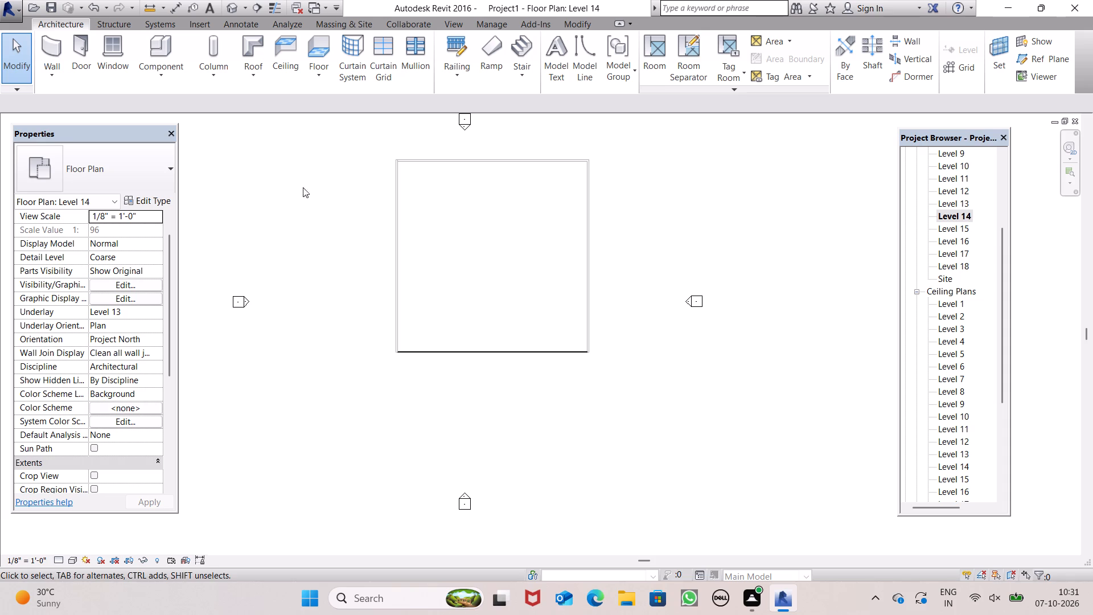
pyautogui.click(265, 71)
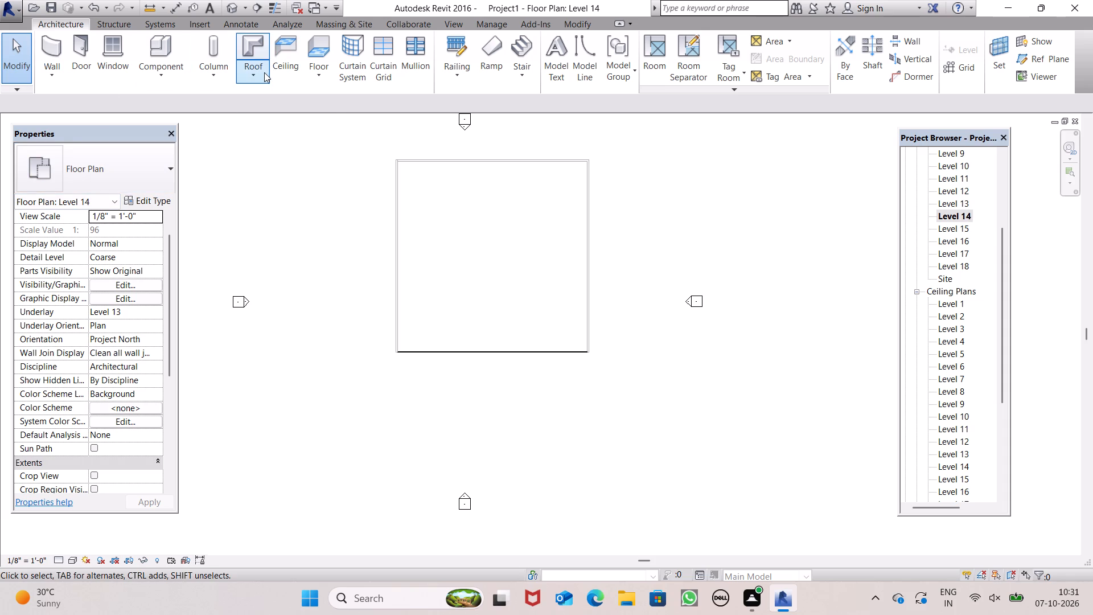
pyautogui.click(262, 101)
pyautogui.scroll(4, 560, 174)
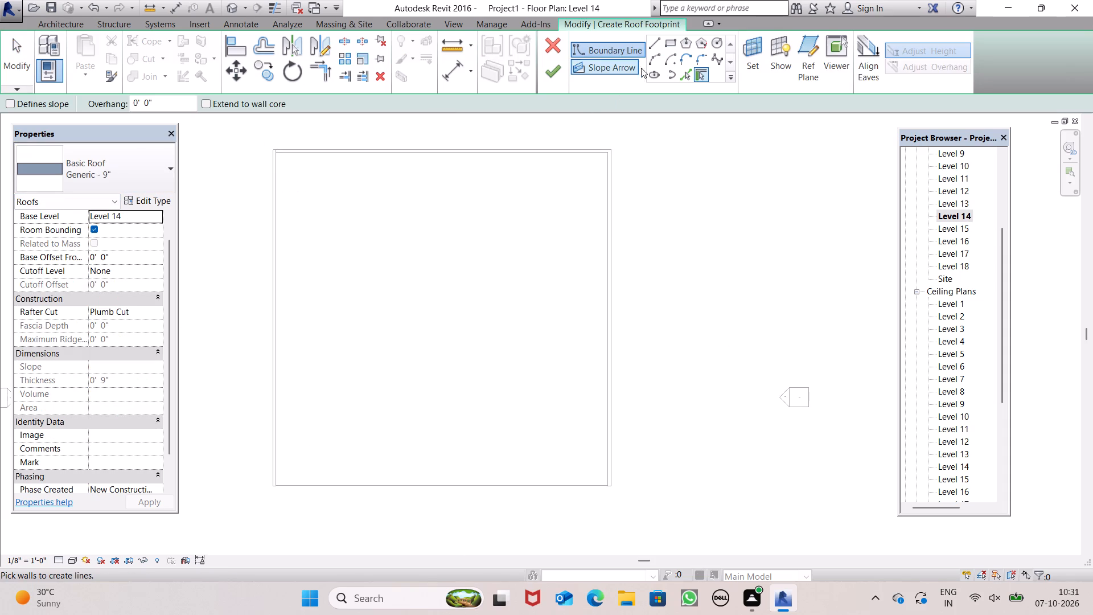
pyautogui.click(668, 47)
pyautogui.scroll(3, 236, 141)
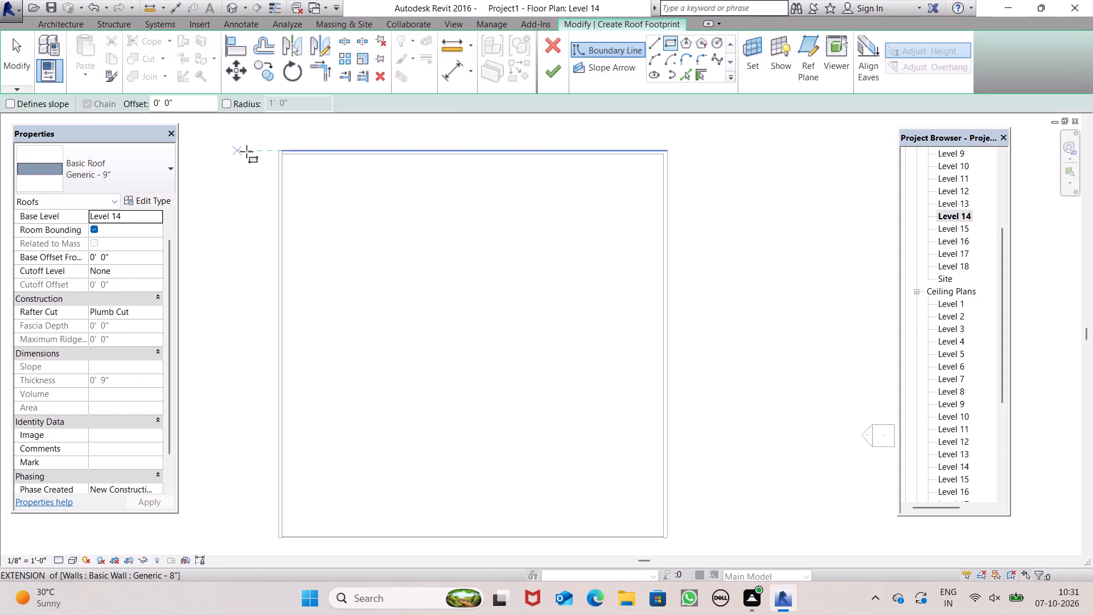
pyautogui.scroll(4, 246, 151)
pyautogui.click(318, 149)
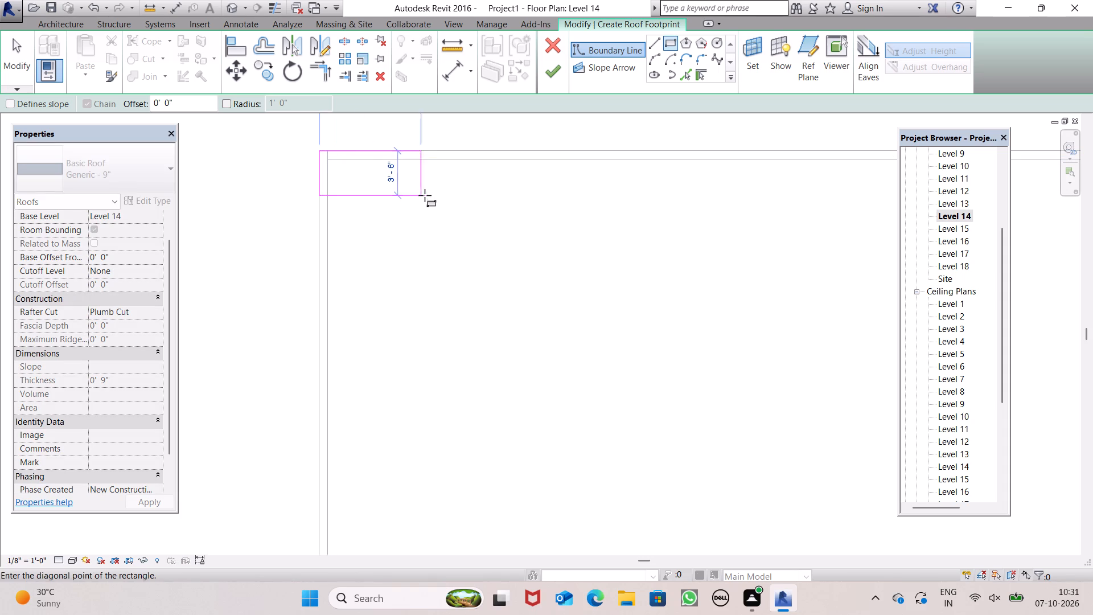
pyautogui.scroll(-10, 427, 198)
pyautogui.scroll(1, 442, 187)
pyautogui.scroll(-6, 442, 187)
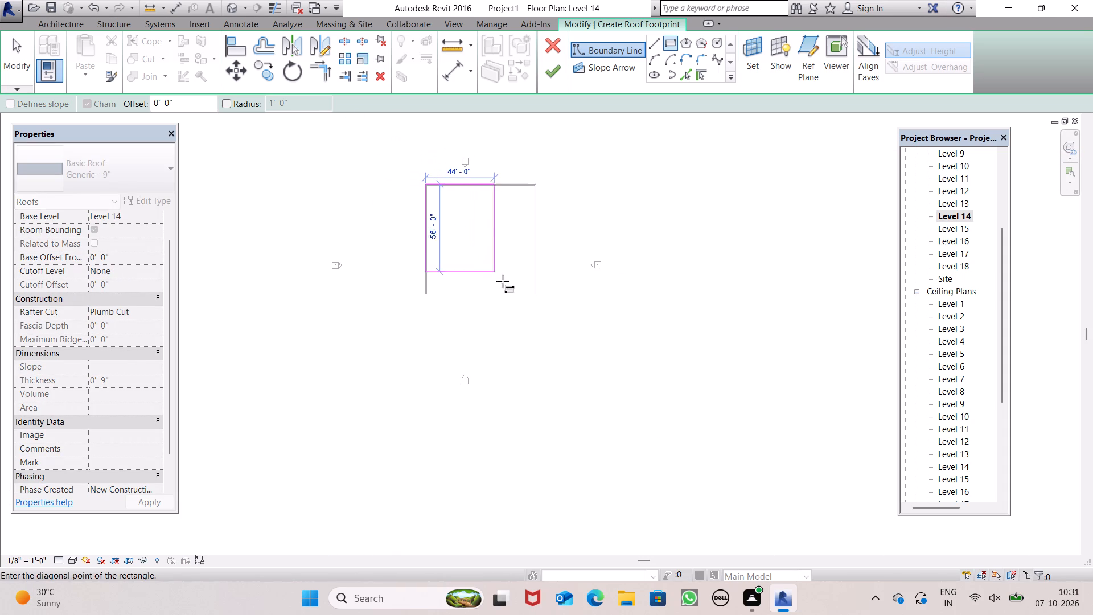
pyautogui.scroll(16, 509, 292)
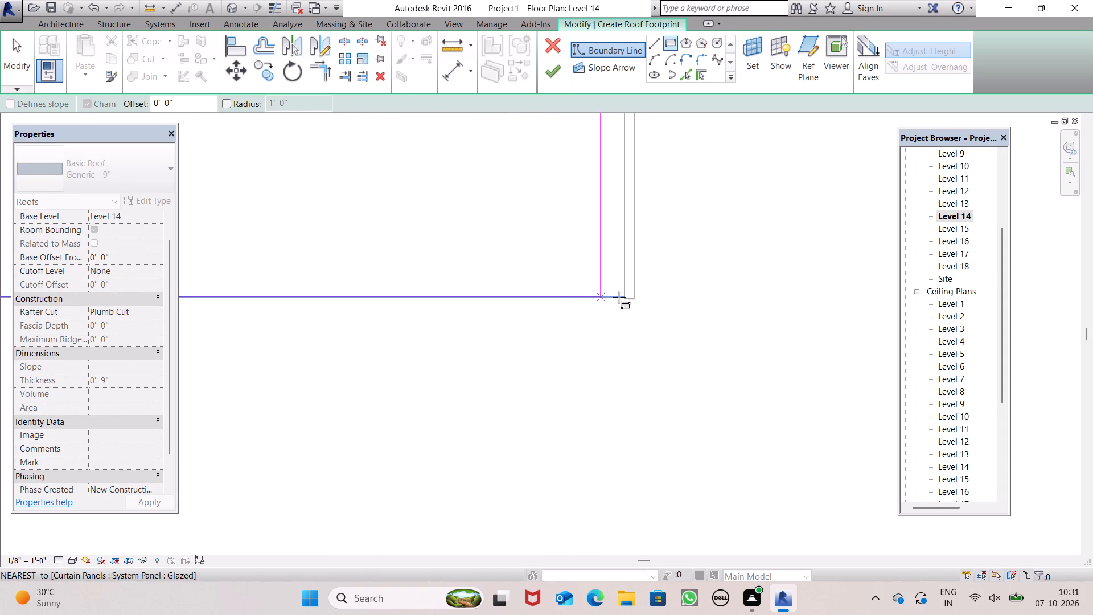
pyautogui.scroll(5, 623, 298)
pyautogui.scroll(-1, 630, 300)
pyautogui.scroll(1, 631, 300)
pyautogui.click(642, 300)
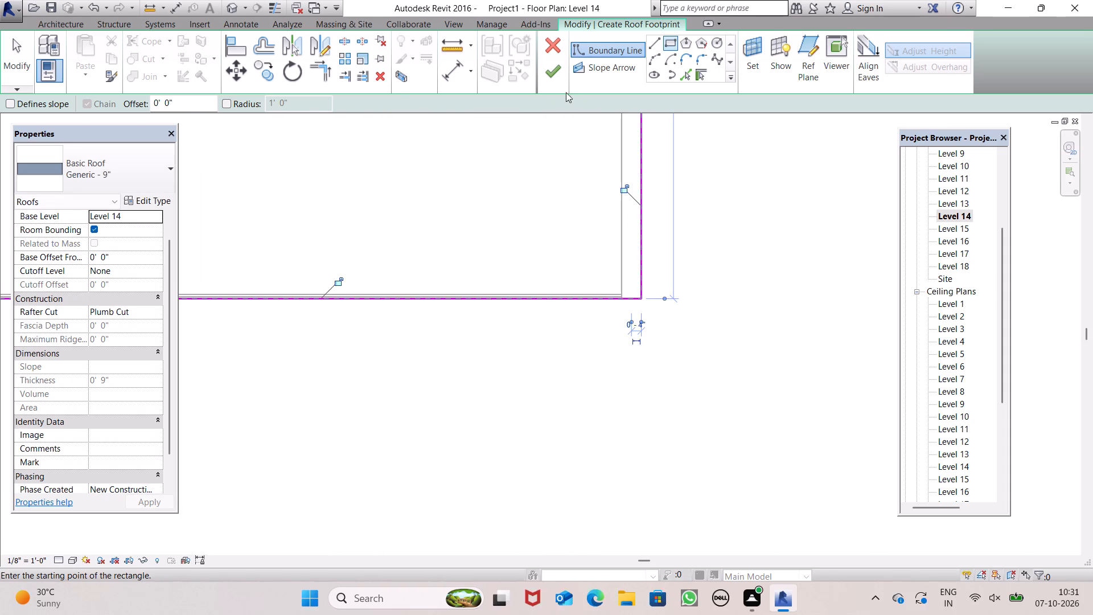
pyautogui.click(558, 77)
pyautogui.click(591, 310)
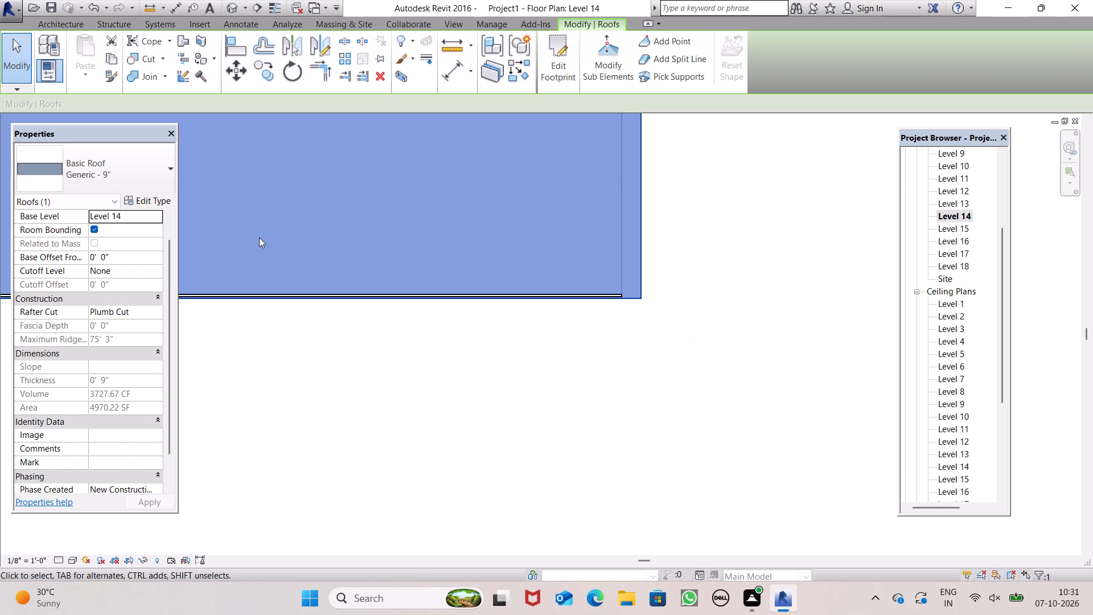
# Examine in 3D how the Level 14 roof meets the tops of the walls below it, especially along the east side.
pyautogui.scroll(-4, 449, 406)
pyautogui.click(232, 8)
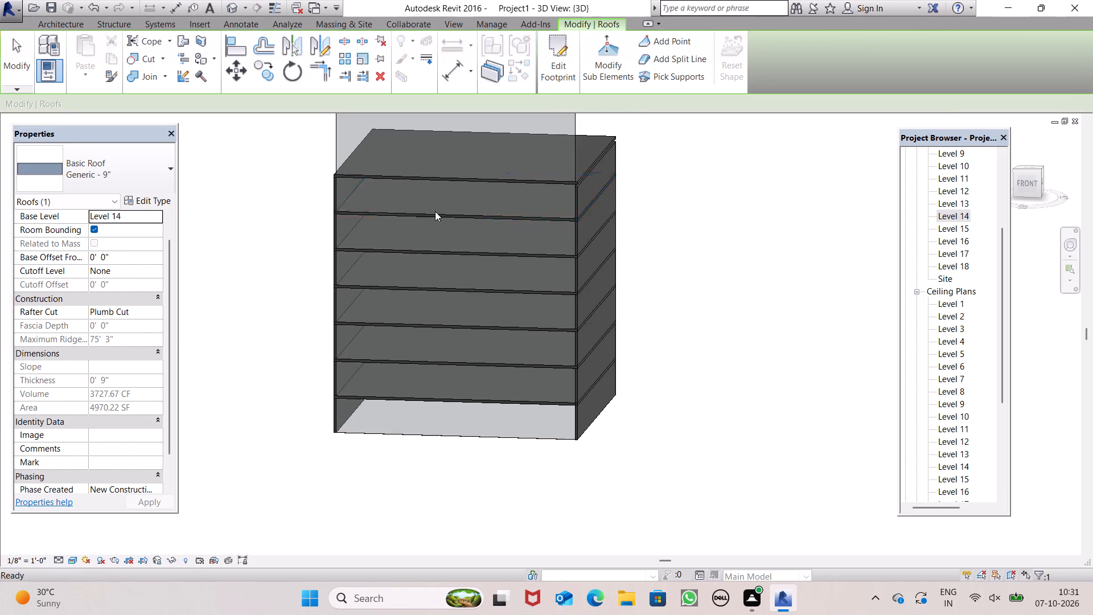
pyautogui.scroll(5, 643, 145)
pyautogui.scroll(-3, 663, 158)
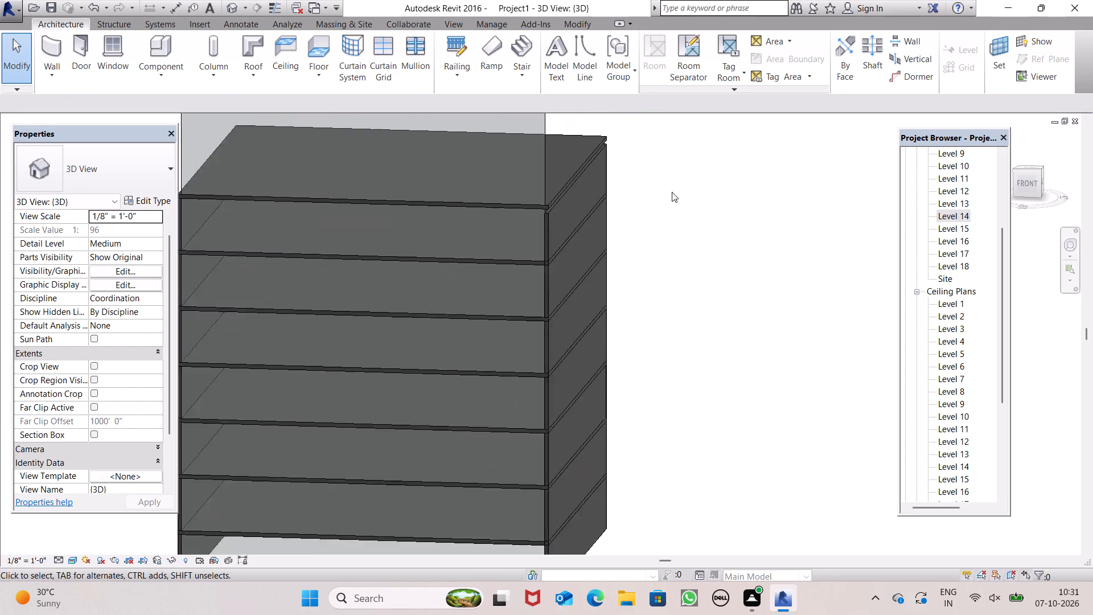
pyautogui.moveTo(680, 266); pyautogui.dragTo(600, 213, button='middle')
pyautogui.press('Escape')
pyautogui.press('Escape')
pyautogui.press('Escape')
pyautogui.press('Escape')
pyautogui.press('Escape')
pyautogui.scroll(-2, 660, 208)
pyautogui.keyDown('shift'); pyautogui.moveTo(719, 281); pyautogui.dragTo(685, 296, button='middle'); pyautogui.keyUp('shift')
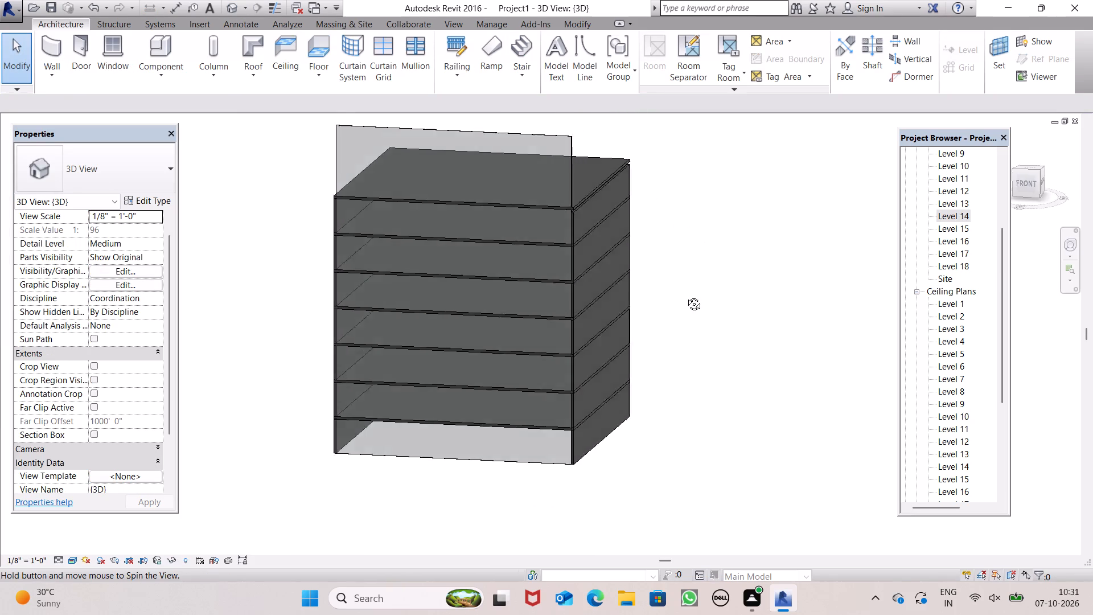
pyautogui.keyDown('shift'); pyautogui.moveTo(685, 296); pyautogui.dragTo(615, 228, button='middle'); pyautogui.keyUp('shift')
pyautogui.scroll(7, 532, 189)
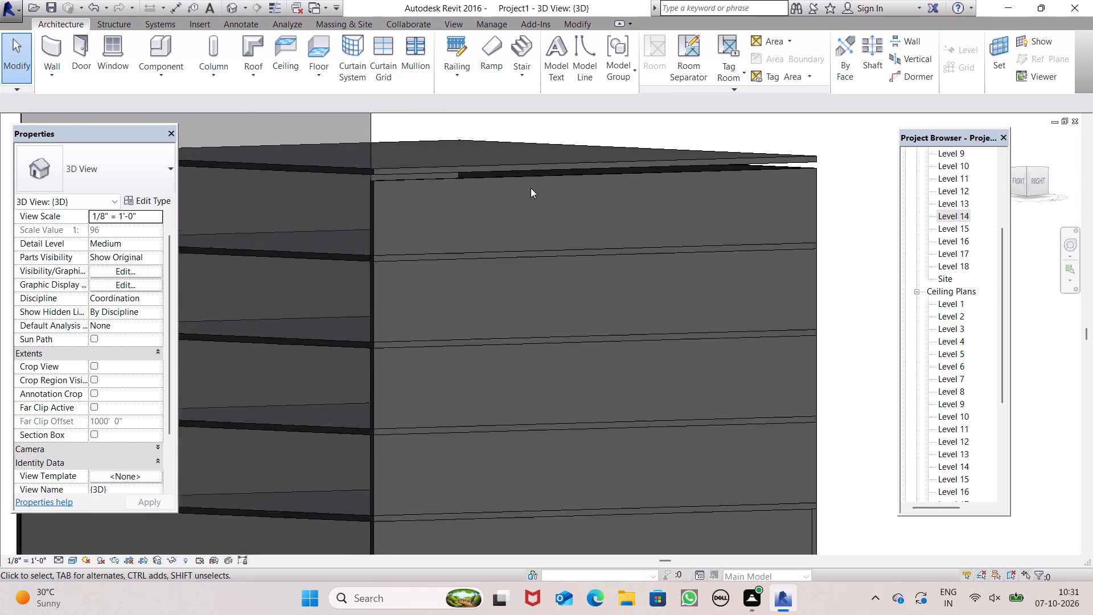
pyautogui.scroll(-2, 613, 192)
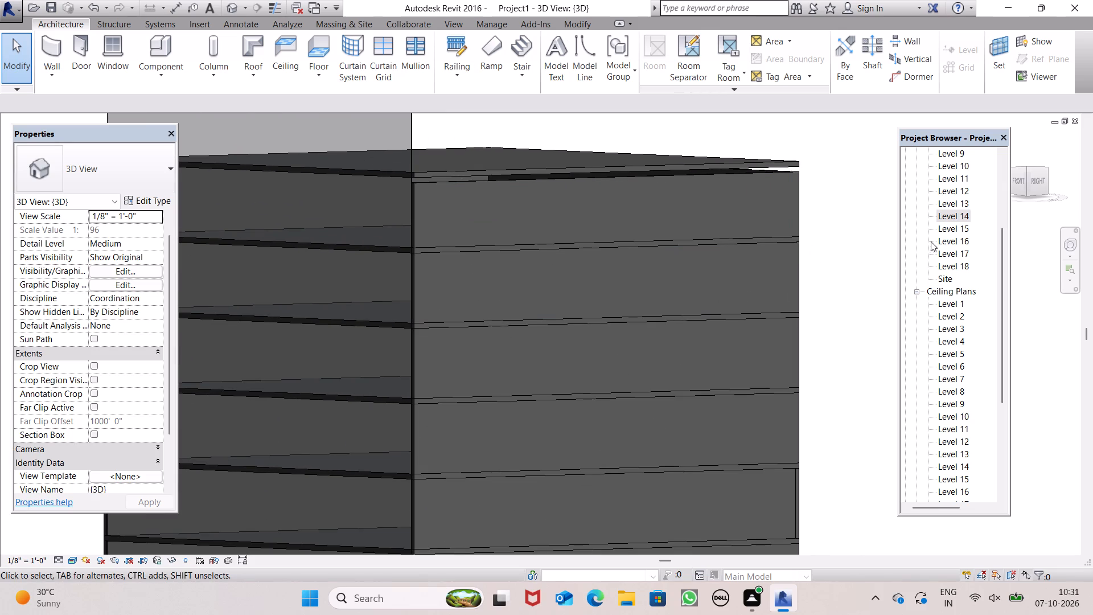
# In the East elevation, stretch the top of the east Level 12 wall up to the underside of the Level 14 roof, 10' 9" high.
pyautogui.scroll(-11, 958, 369)
pyautogui.scroll(-2, 974, 432)
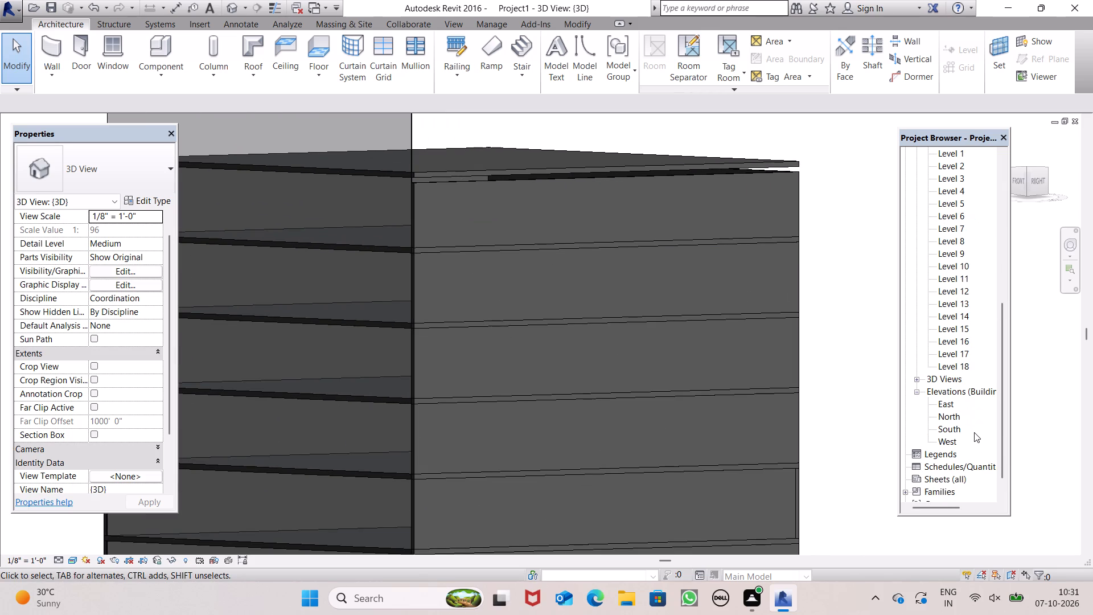
pyautogui.doubleClick(939, 393)
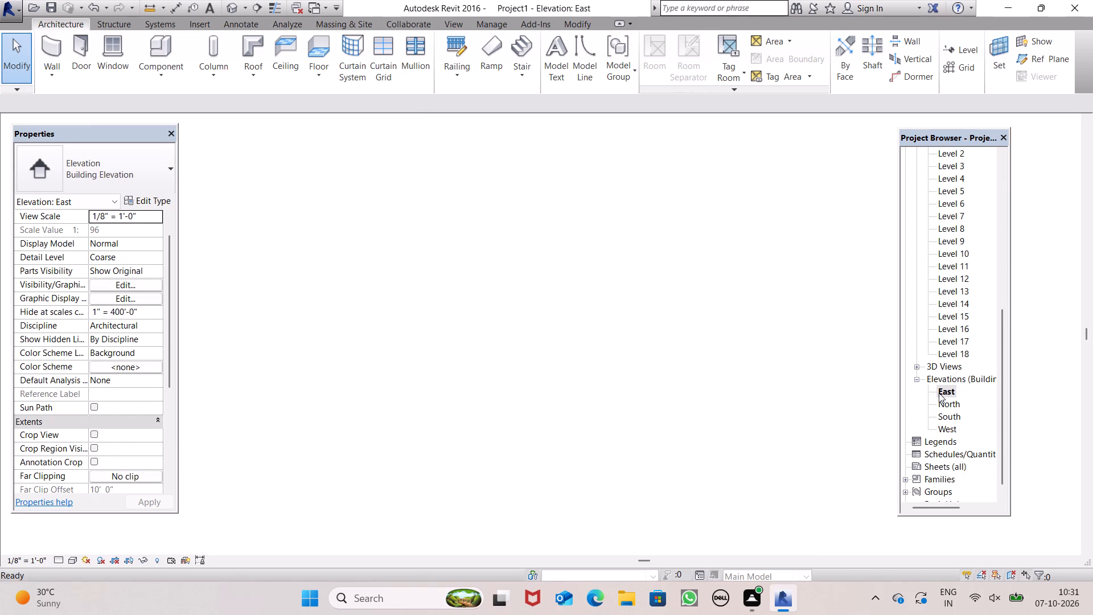
pyautogui.scroll(-1, 767, 413)
pyautogui.scroll(5, 717, 281)
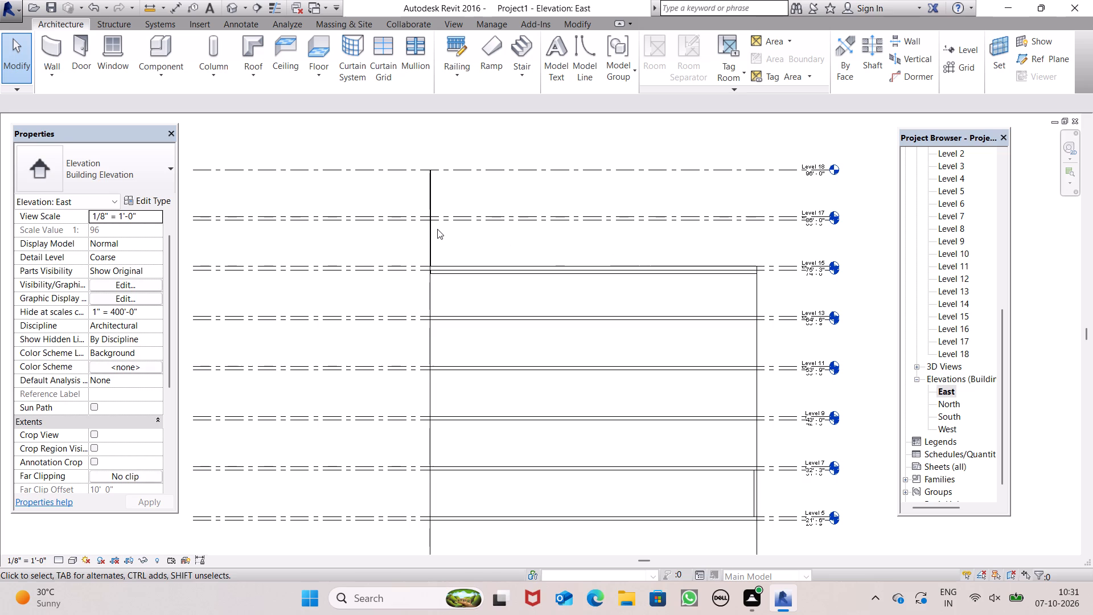
pyautogui.scroll(3, 619, 281)
pyautogui.click(678, 276)
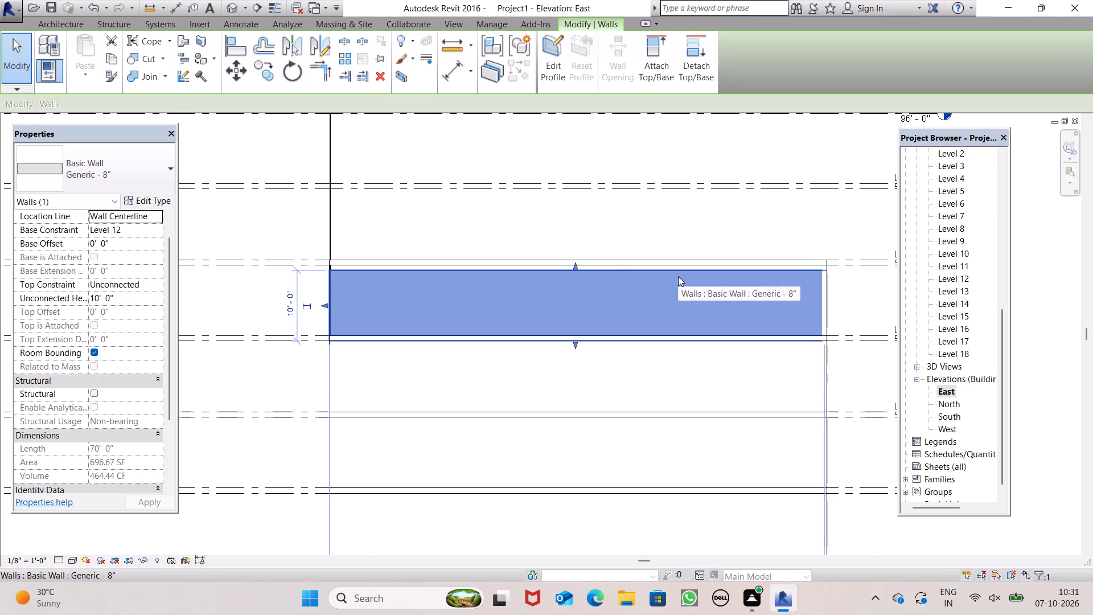
pyautogui.scroll(5, 555, 252)
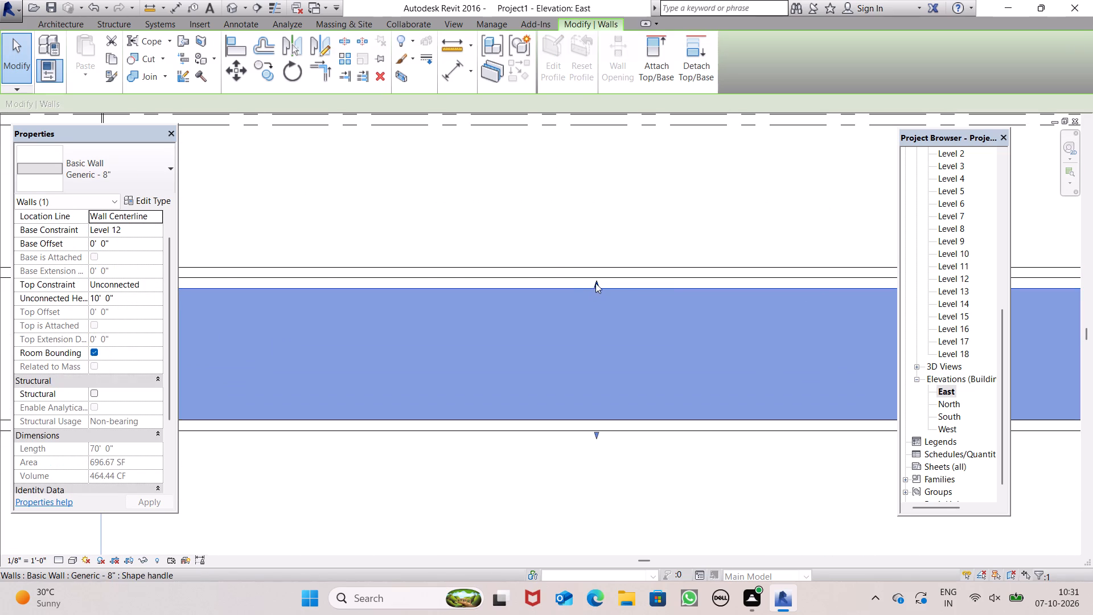
pyautogui.moveTo(595, 282); pyautogui.dragTo(595, 277)
pyautogui.scroll(-6, 680, 320)
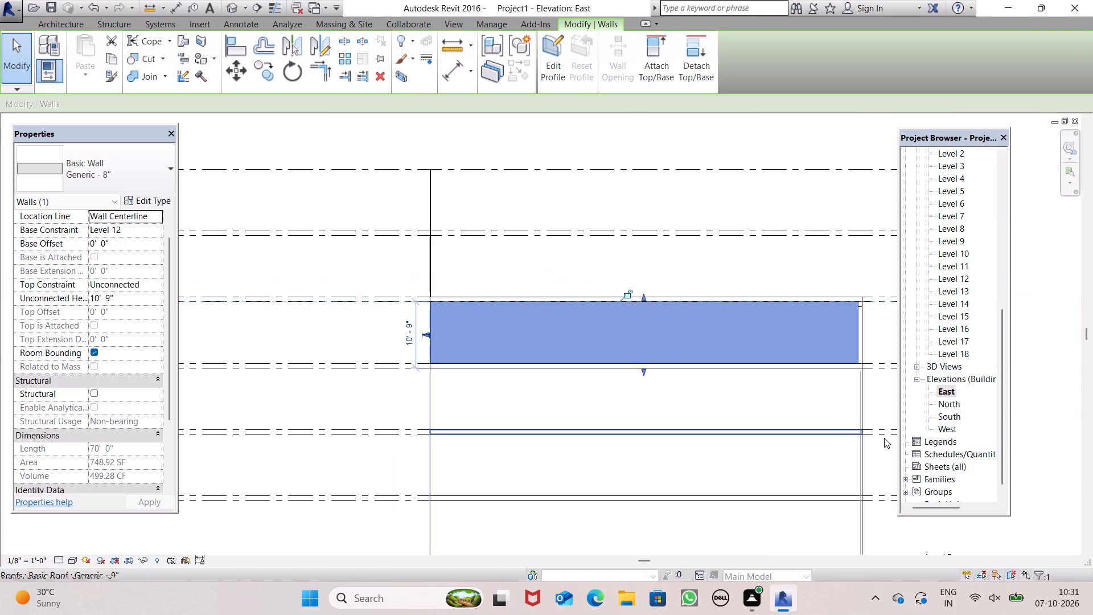
# Inspect the properties of the Level 11 east wall, the Level 14 roof and the tall wall reaching Level 18 in the East elevation.
pyautogui.click(858, 372)
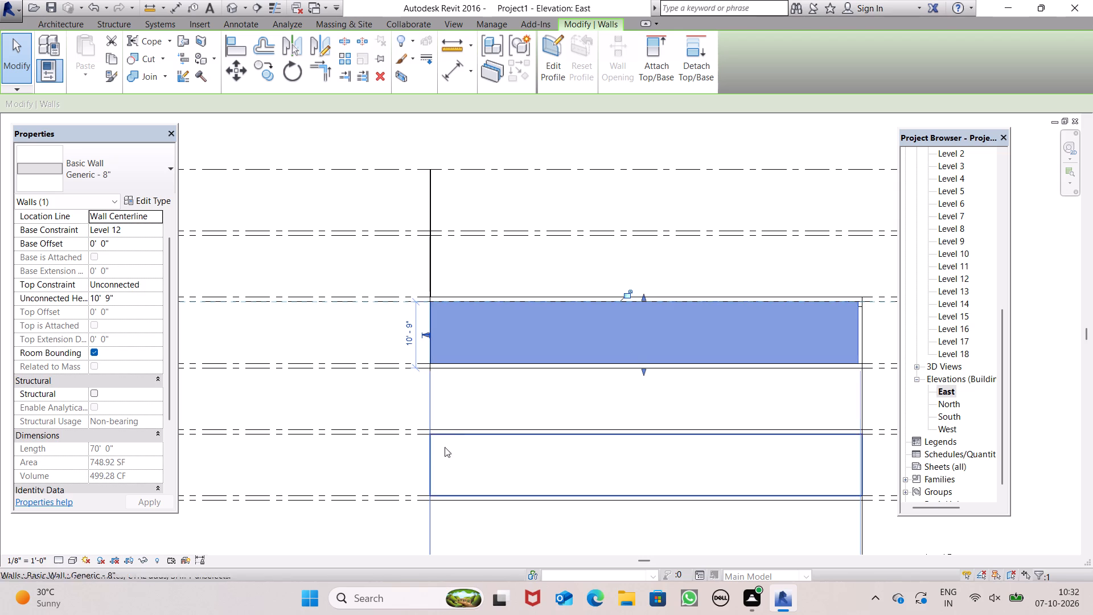
pyautogui.scroll(-2, 369, 374)
pyautogui.click(467, 404)
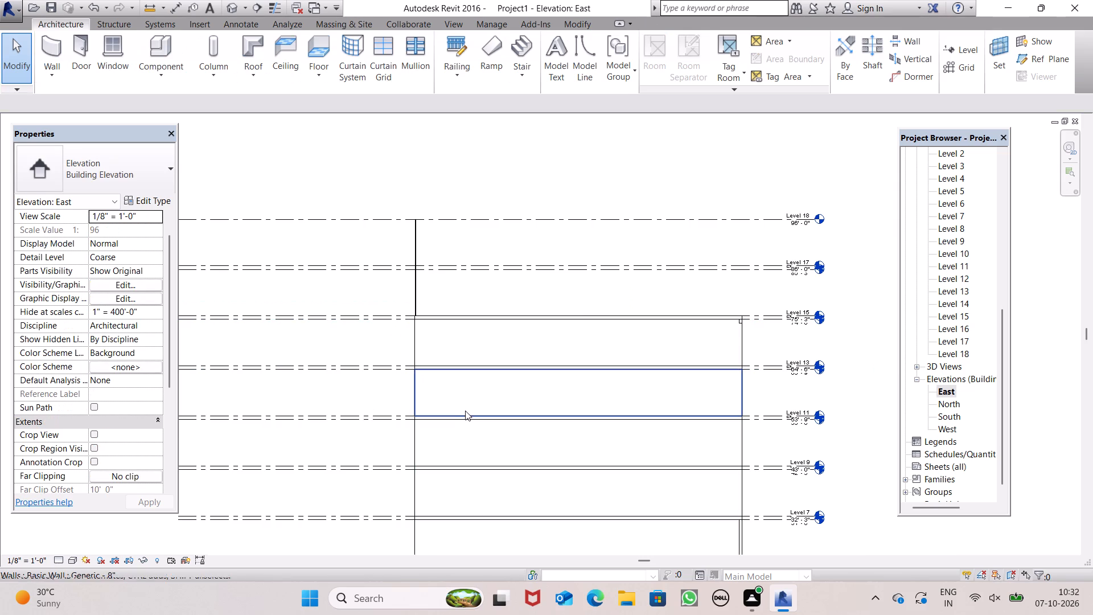
pyautogui.click(464, 411)
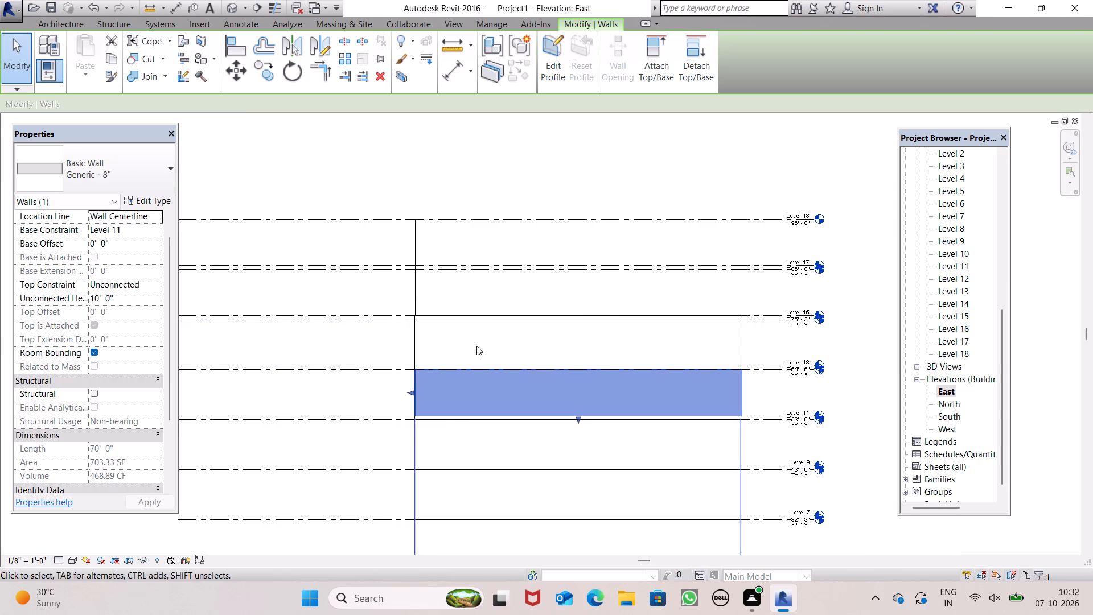
pyautogui.click(479, 322)
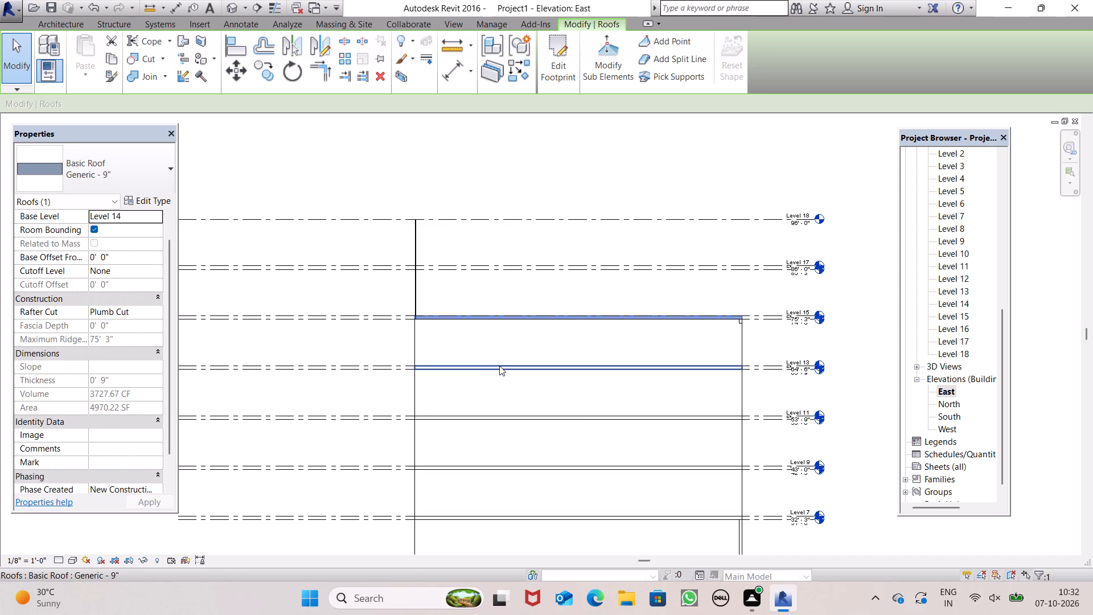
pyautogui.click(656, 215)
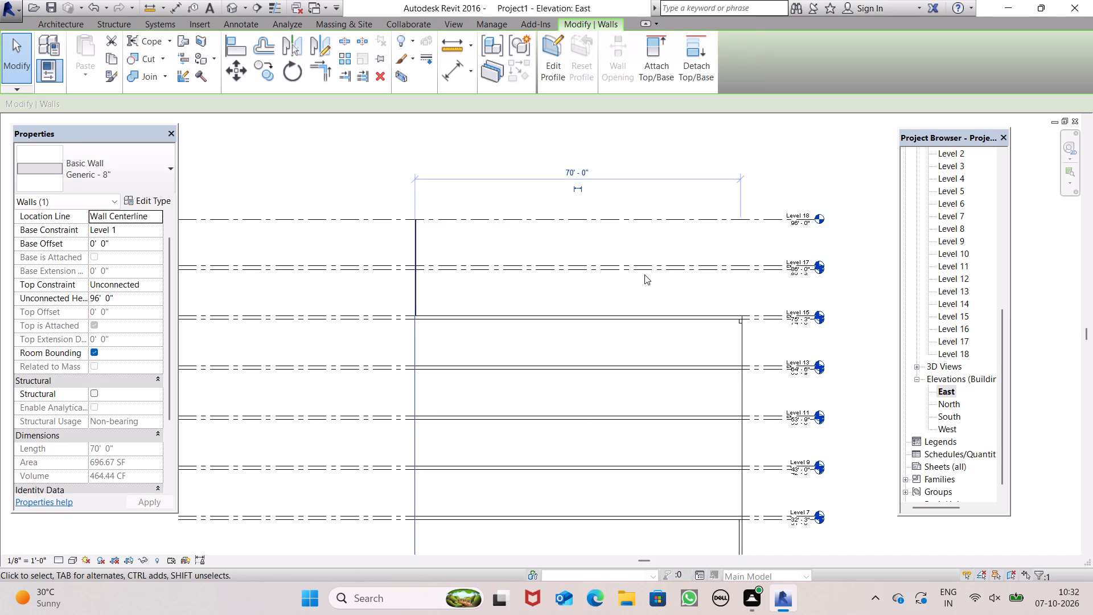
# Undo the east wall stretch and the Level 14 roof, and discard the roof's remaining footprint sketch.
pyautogui.scroll(6, 721, 328)
pyautogui.scroll(-4, 720, 358)
pyautogui.scroll(-2, 768, 380)
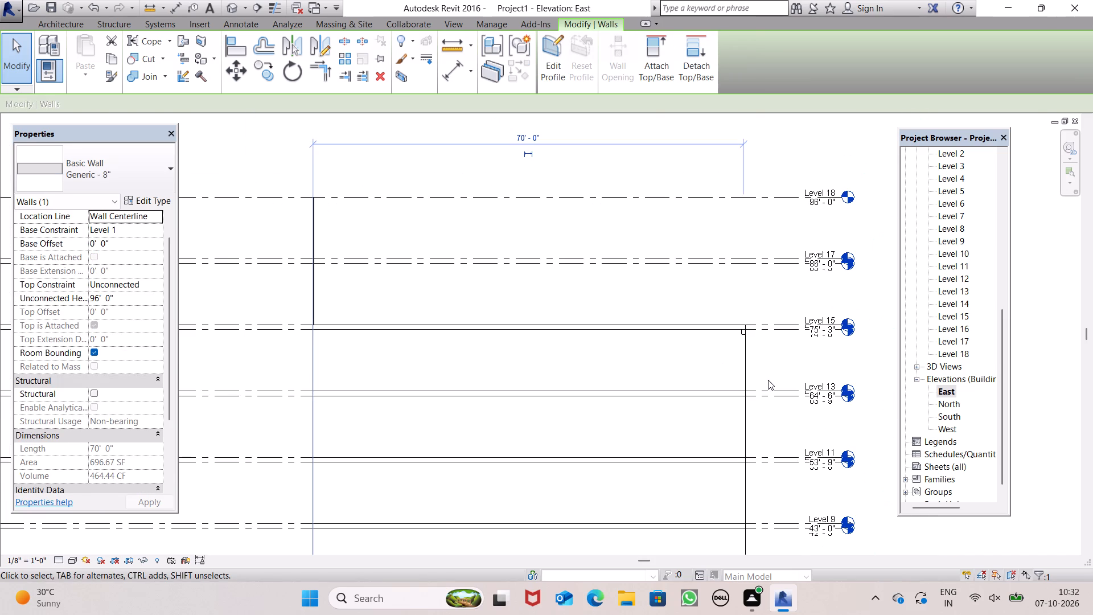
pyautogui.hotkey('ctrl', 'z')
pyautogui.scroll(-9, 779, 362)
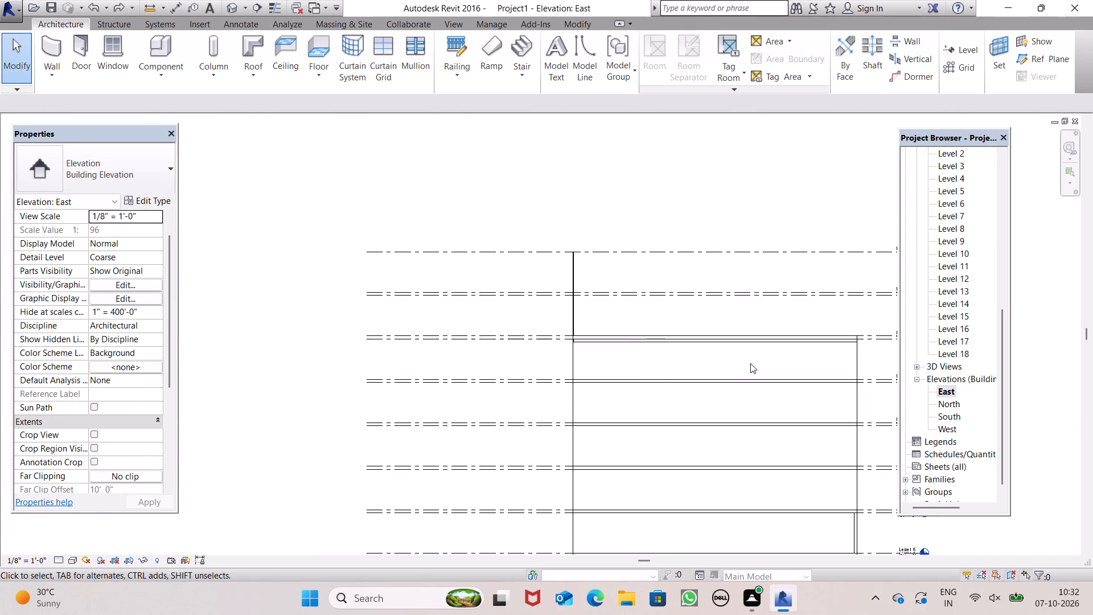
pyautogui.hotkey('ctrl', 'z')
pyautogui.hotkey('ctrl', 'z')
pyautogui.scroll(-2, 626, 336)
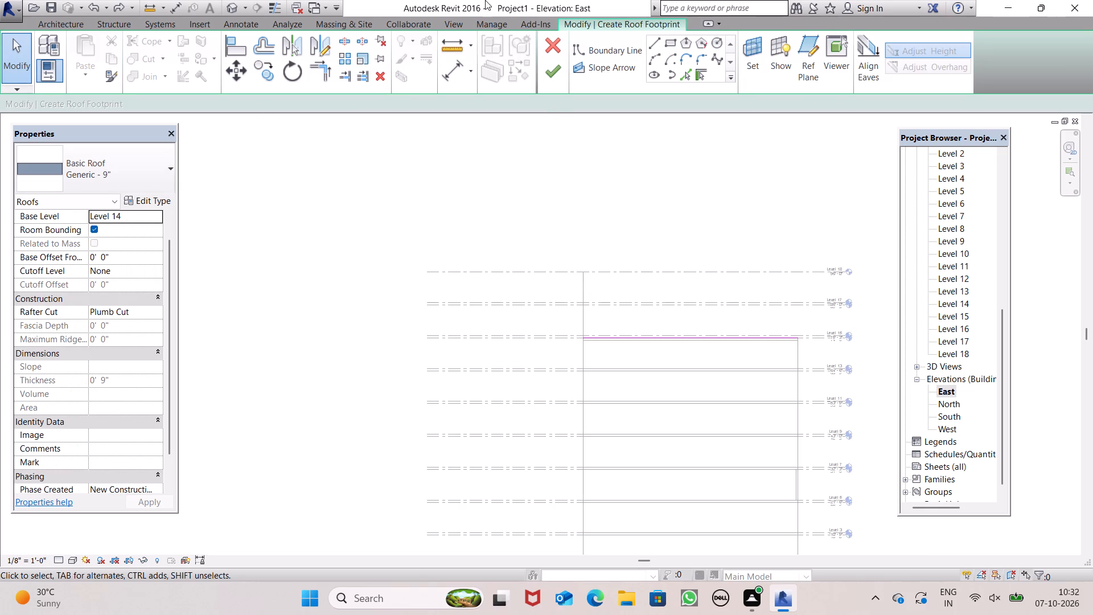
pyautogui.click(540, 43)
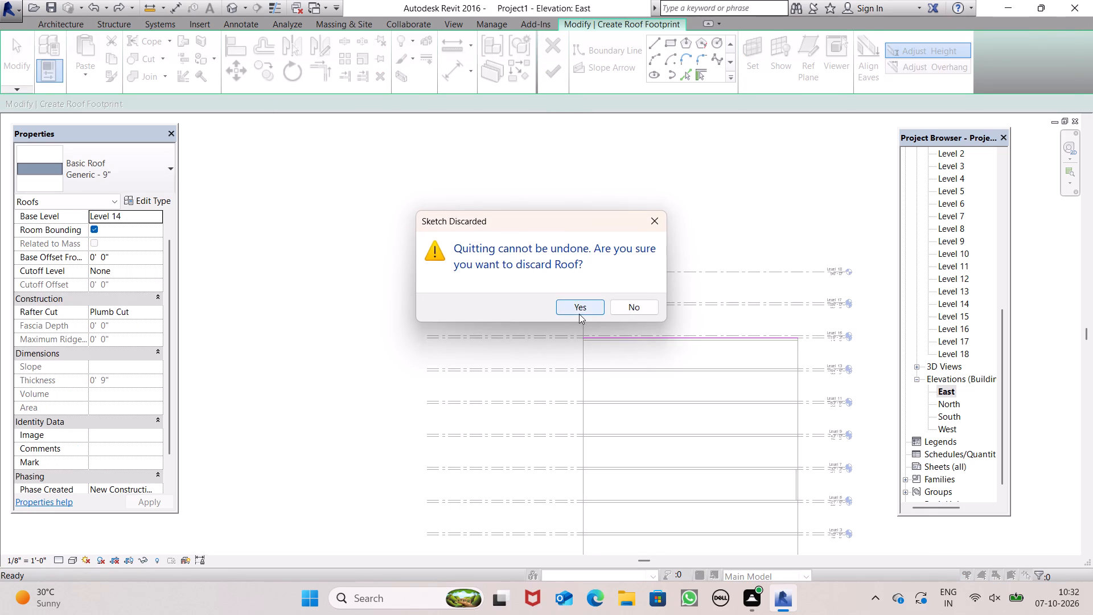
pyautogui.click(579, 314)
# Inspect the properties of the topmost Level 13 wall and the Level 13 datum in the East elevation.
pyautogui.scroll(8, 951, 314)
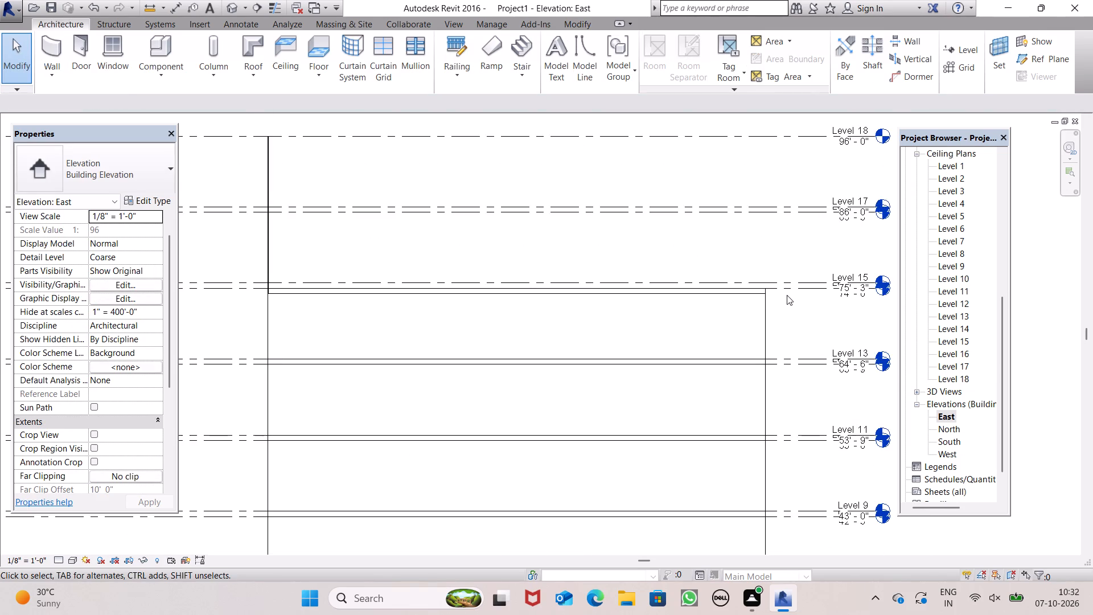
pyautogui.scroll(1, 786, 294)
pyautogui.scroll(2, 425, 288)
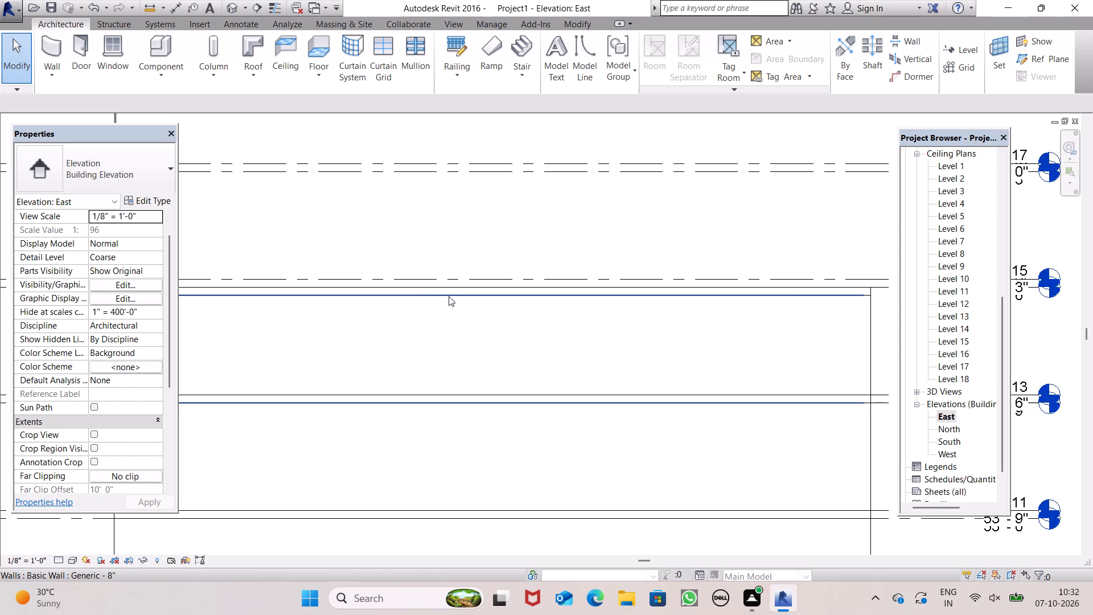
pyautogui.click(455, 288)
pyautogui.scroll(-6, 455, 294)
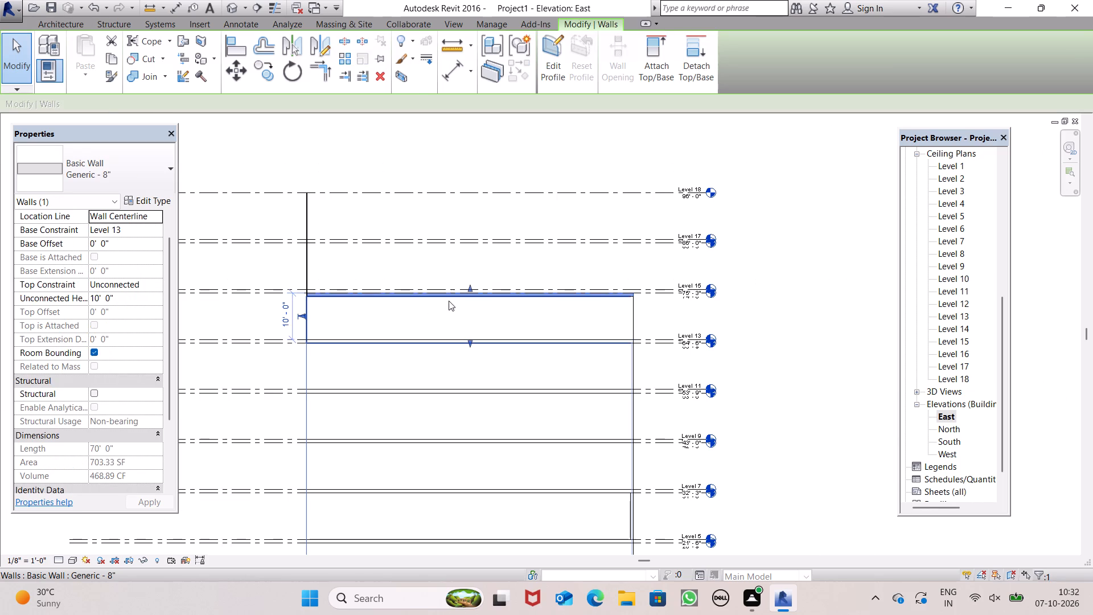
pyautogui.click(676, 329)
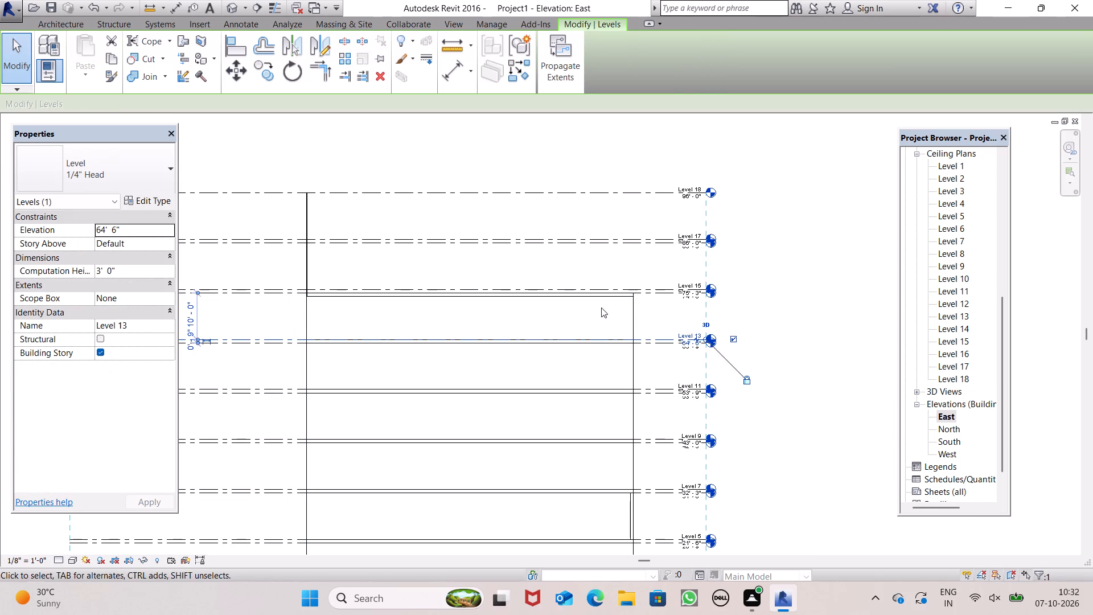
pyautogui.click(602, 297)
pyautogui.click(681, 308)
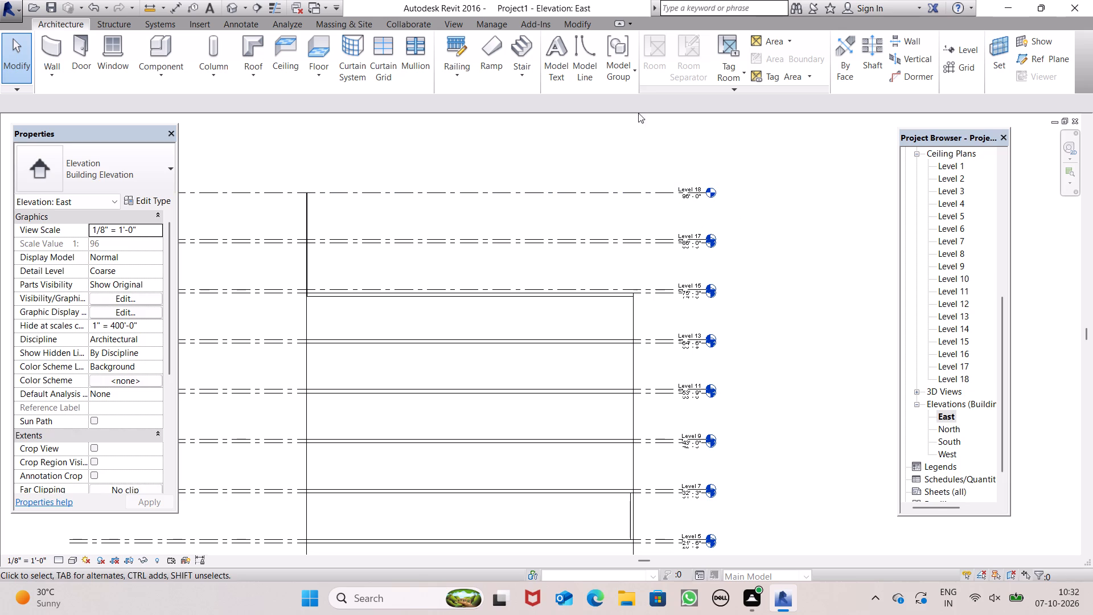
# In 3D, lower the top of the west Level 13 wall to an unconnected height of 9' 4 81/128".
pyautogui.click(235, 10)
pyautogui.scroll(-5, 563, 203)
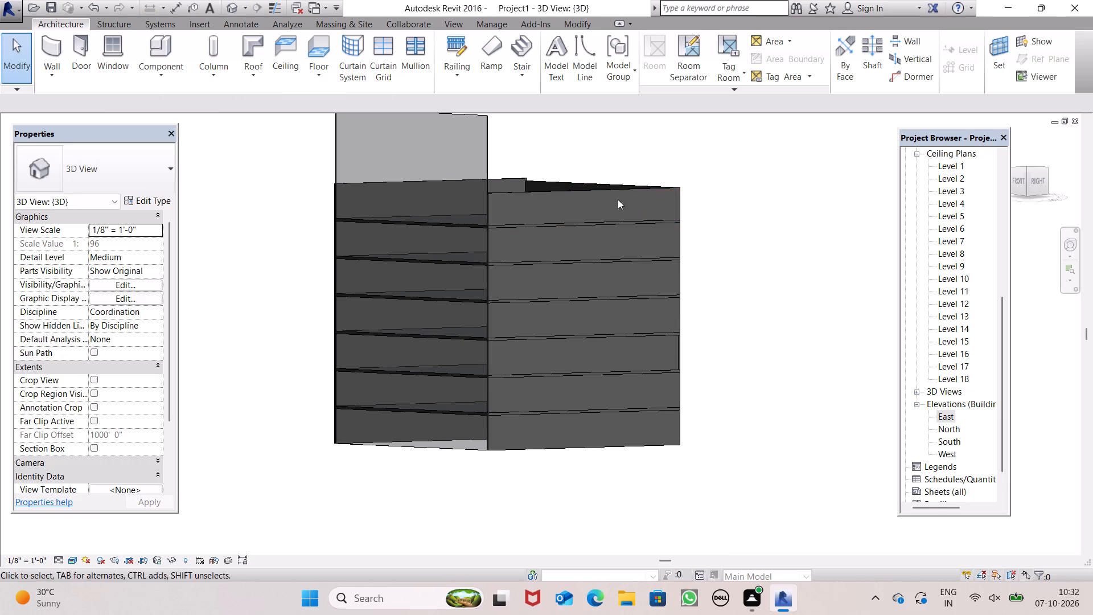
pyautogui.scroll(2, 557, 158)
pyautogui.moveTo(624, 217); pyautogui.dragTo(624, 218, button='middle')
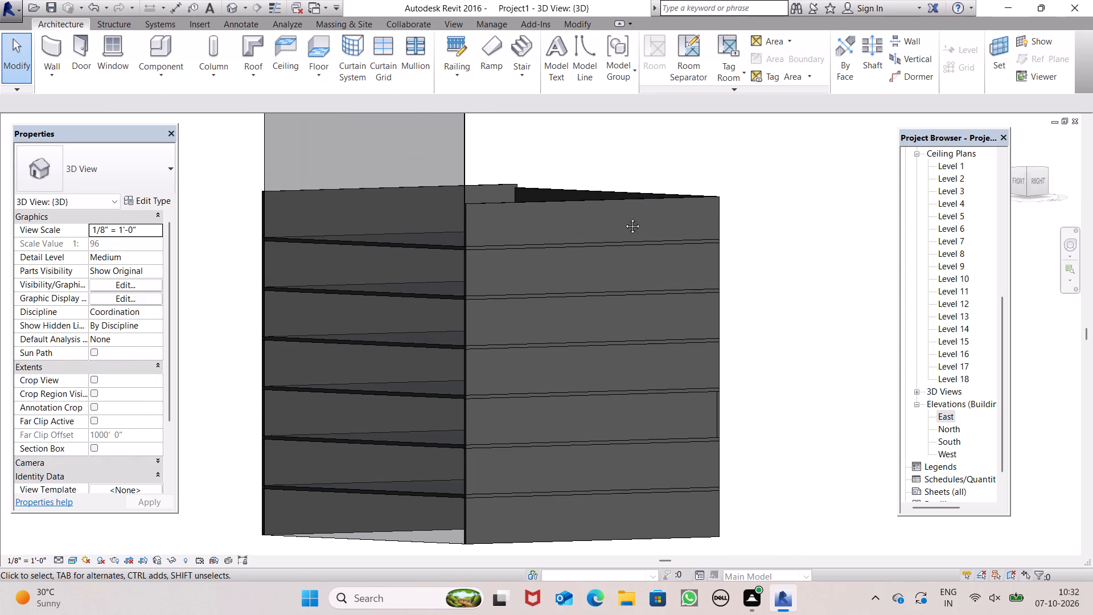
pyautogui.moveTo(624, 218); pyautogui.dragTo(249, 237, button='middle')
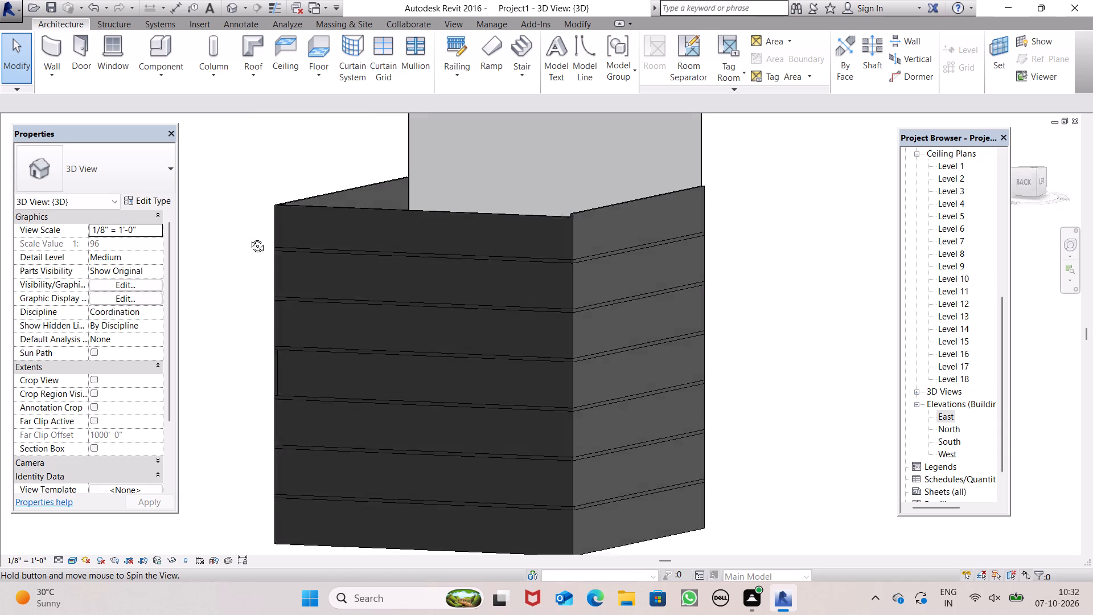
pyautogui.moveTo(249, 237); pyautogui.dragTo(206, 244, button='middle')
pyautogui.scroll(3, 466, 198)
pyautogui.moveTo(526, 254); pyautogui.dragTo(554, 364, button='middle')
pyautogui.click(603, 355)
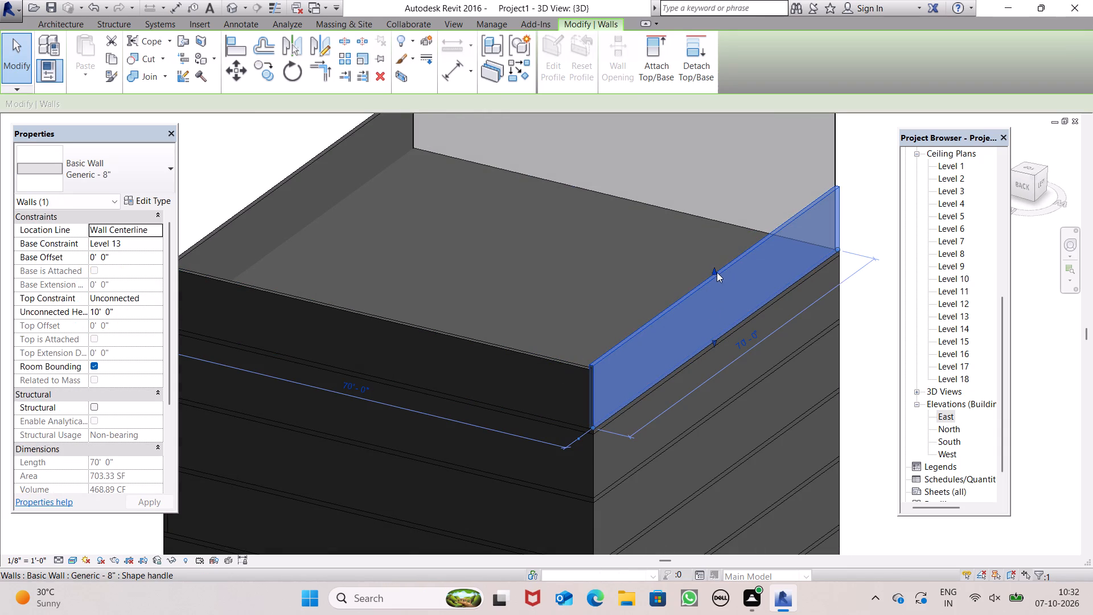
pyautogui.moveTo(713, 270); pyautogui.dragTo(713, 280)
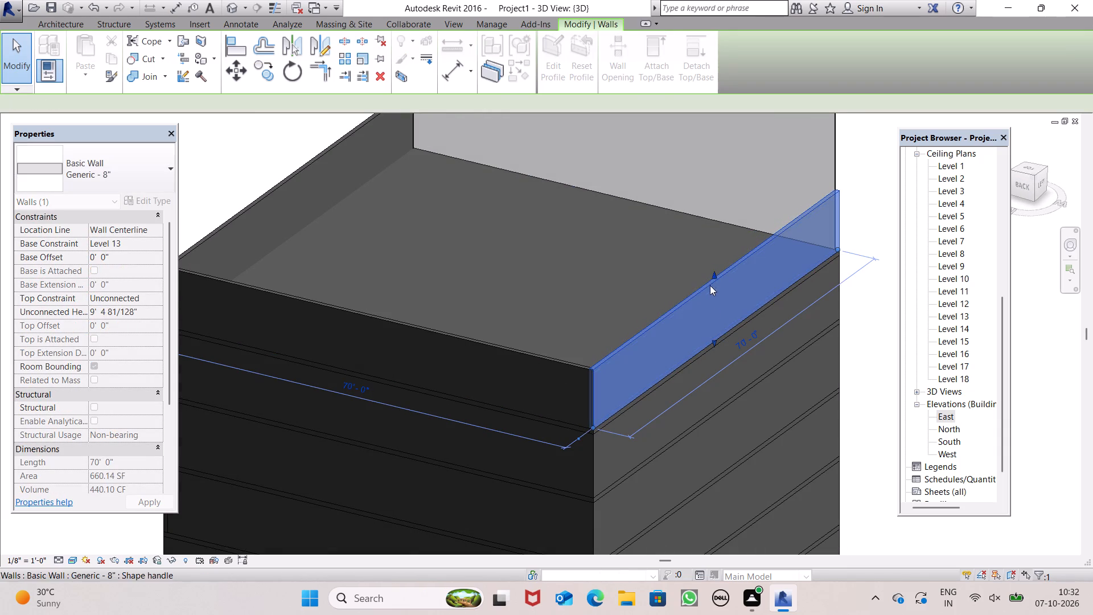
pyautogui.moveTo(725, 329); pyautogui.dragTo(749, 223, button='middle')
pyautogui.click(279, 175)
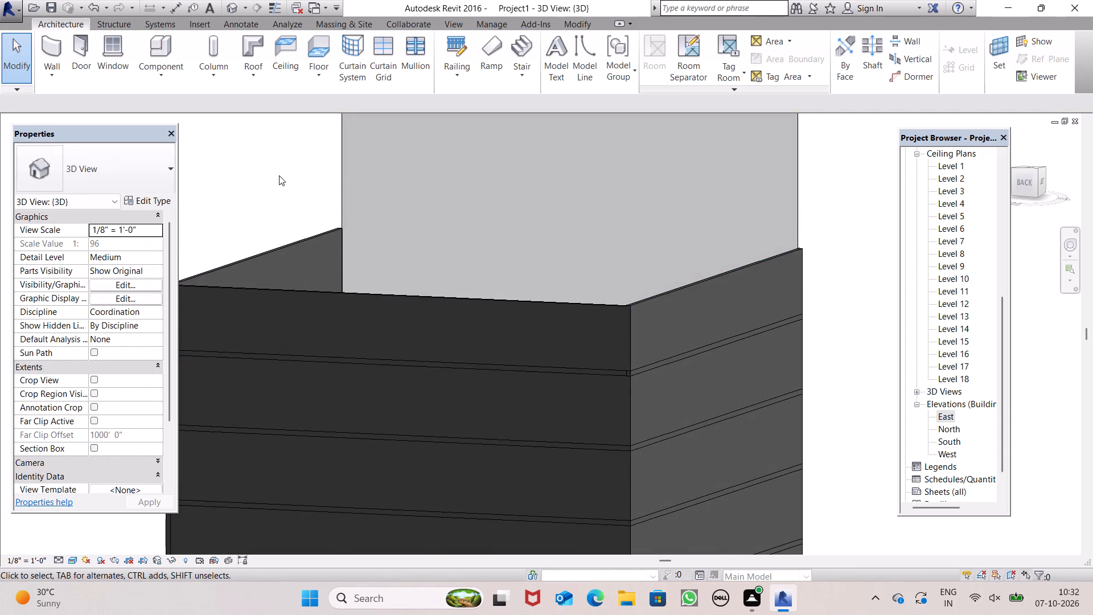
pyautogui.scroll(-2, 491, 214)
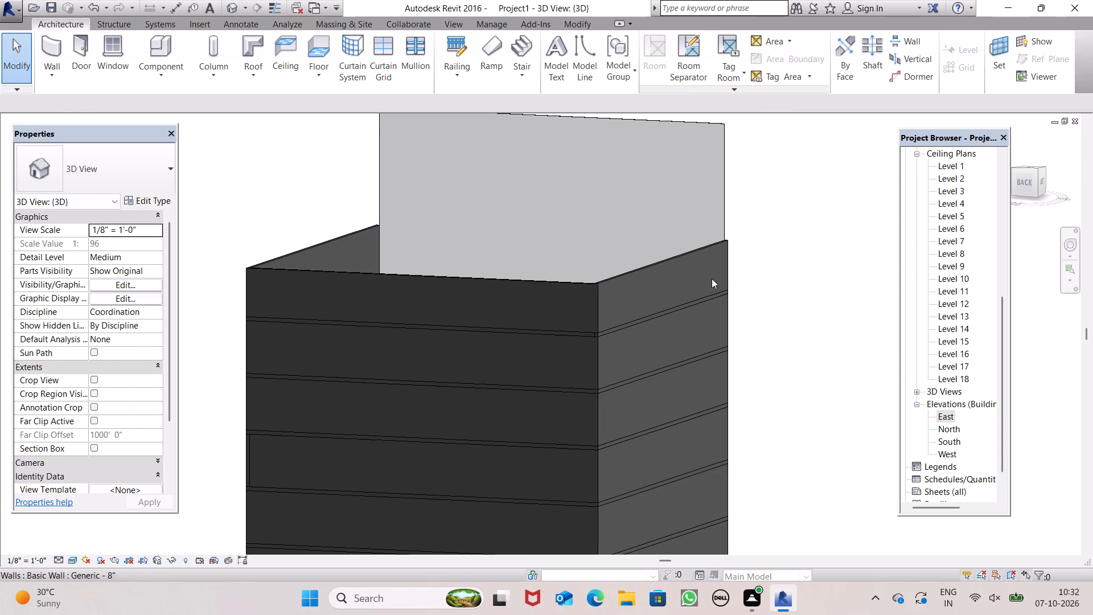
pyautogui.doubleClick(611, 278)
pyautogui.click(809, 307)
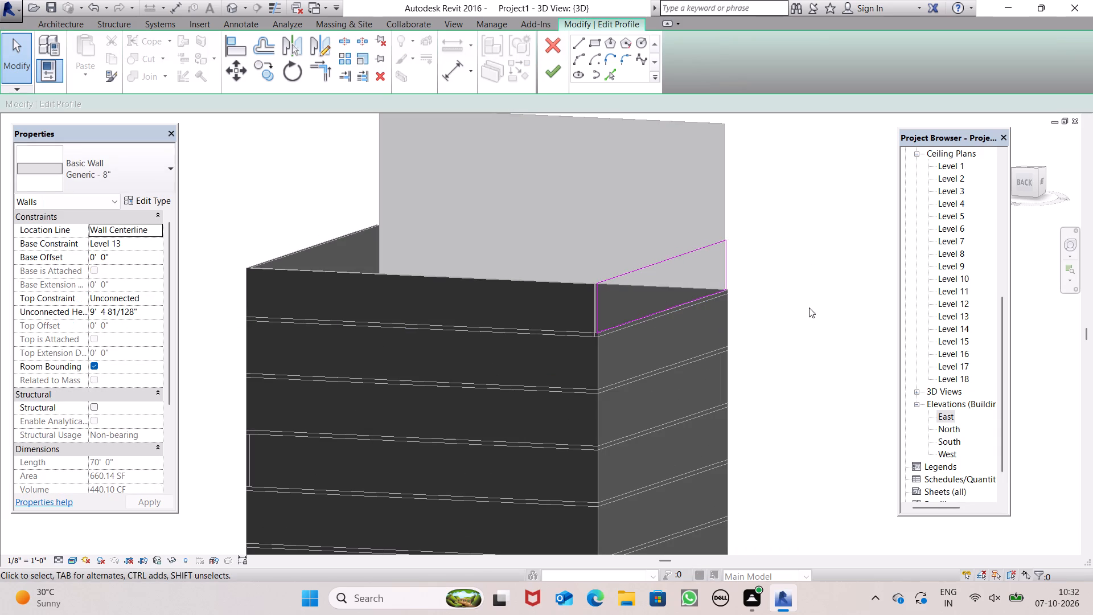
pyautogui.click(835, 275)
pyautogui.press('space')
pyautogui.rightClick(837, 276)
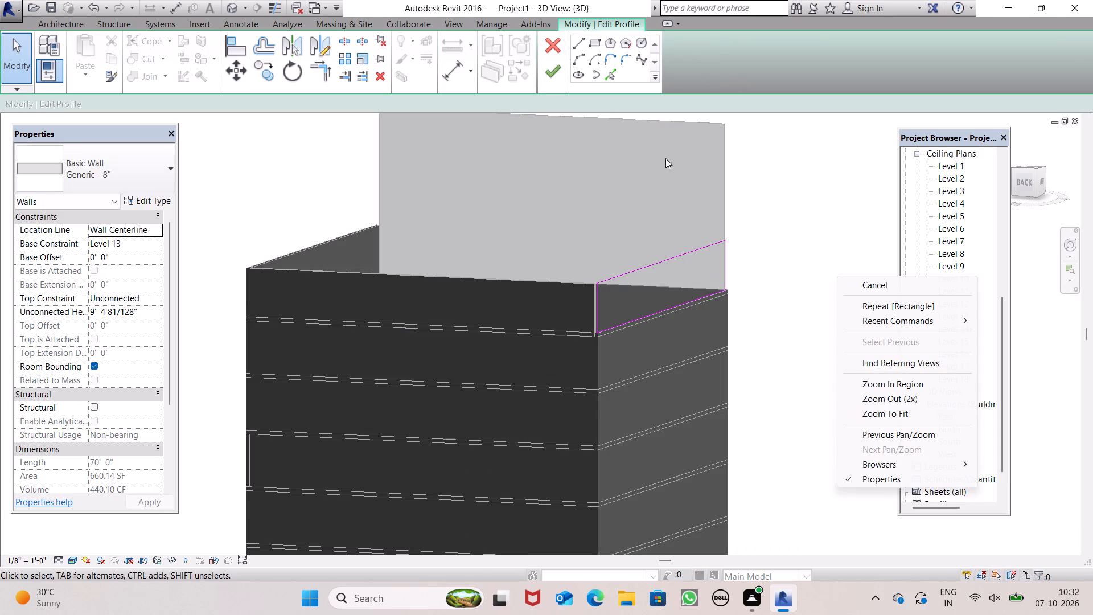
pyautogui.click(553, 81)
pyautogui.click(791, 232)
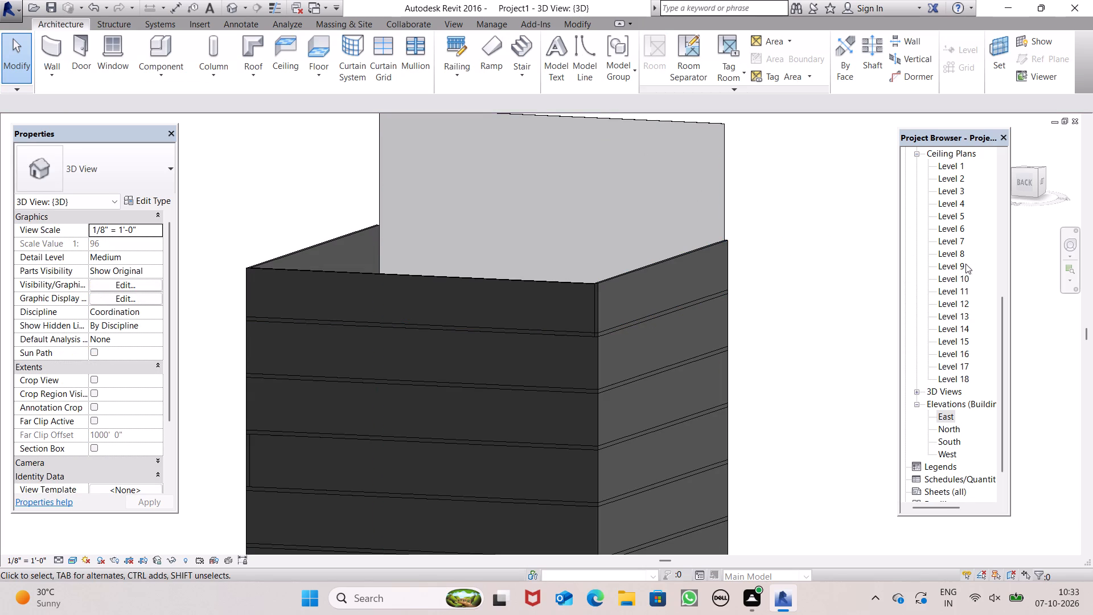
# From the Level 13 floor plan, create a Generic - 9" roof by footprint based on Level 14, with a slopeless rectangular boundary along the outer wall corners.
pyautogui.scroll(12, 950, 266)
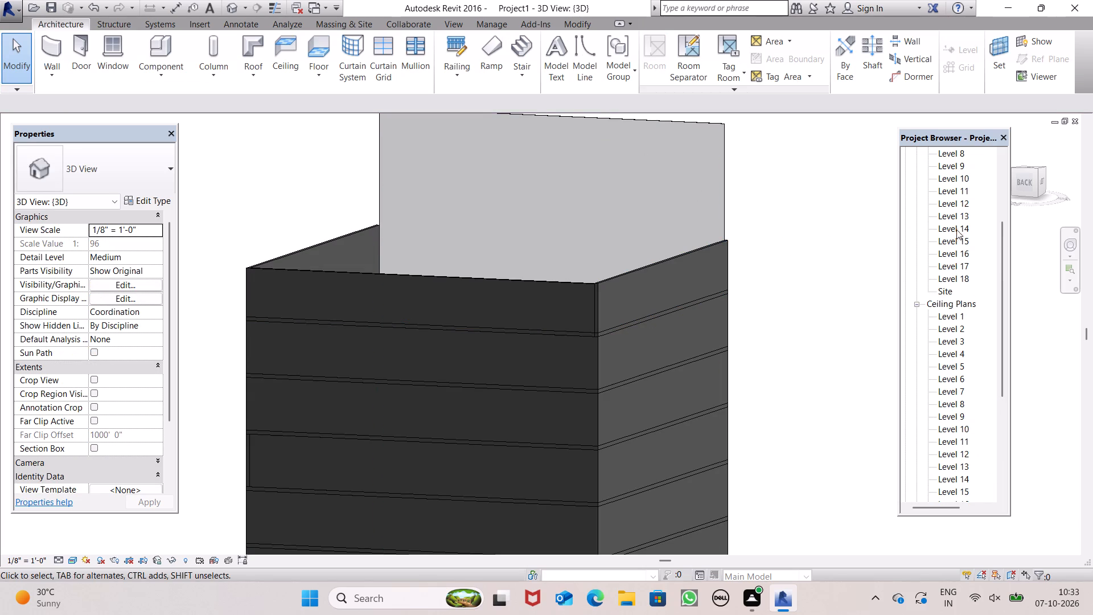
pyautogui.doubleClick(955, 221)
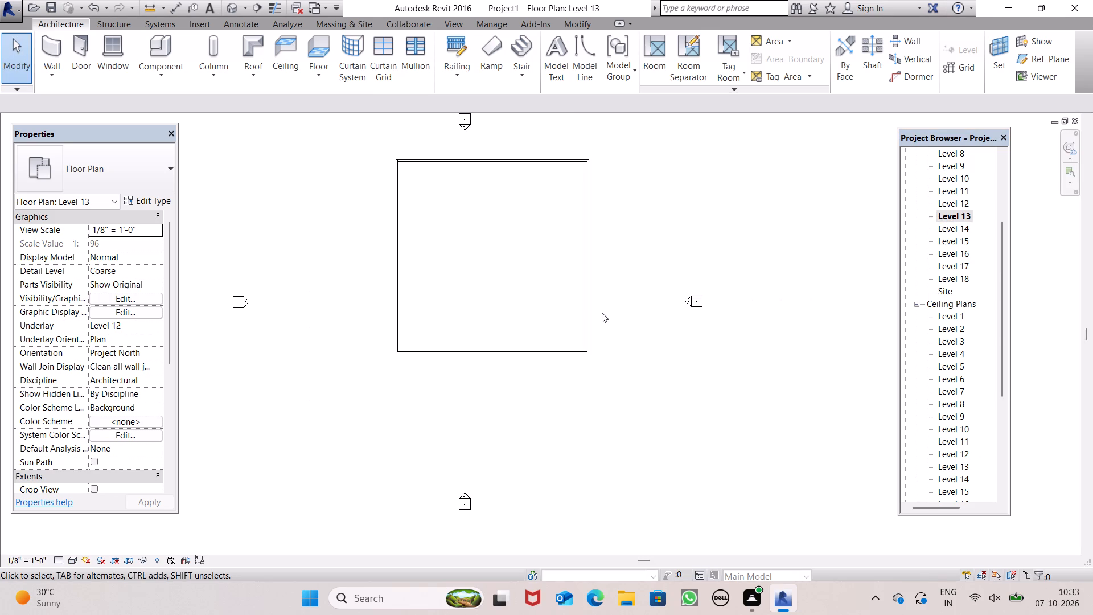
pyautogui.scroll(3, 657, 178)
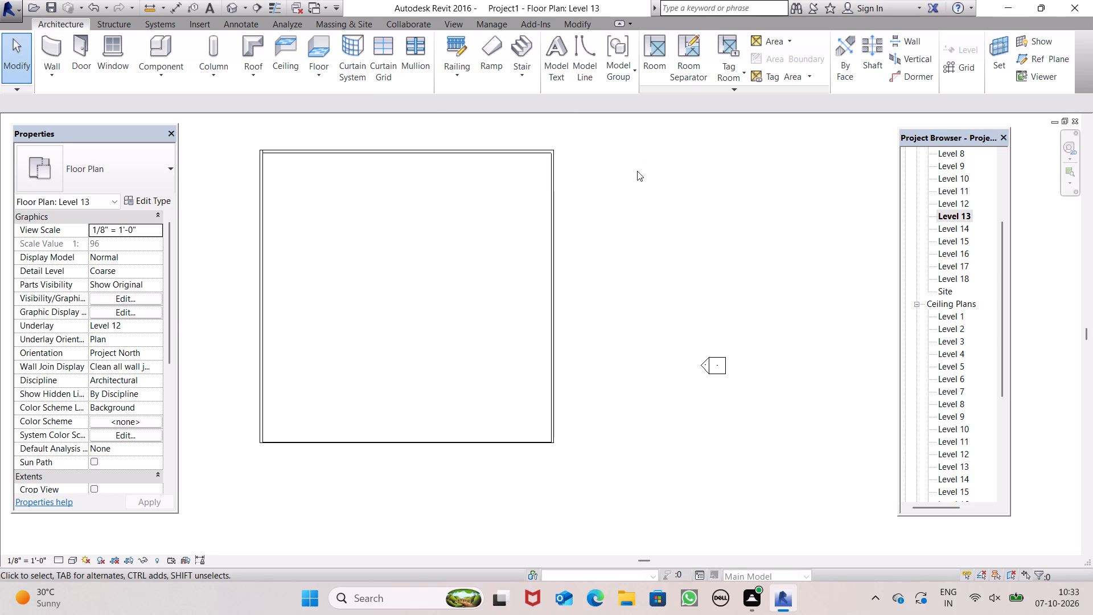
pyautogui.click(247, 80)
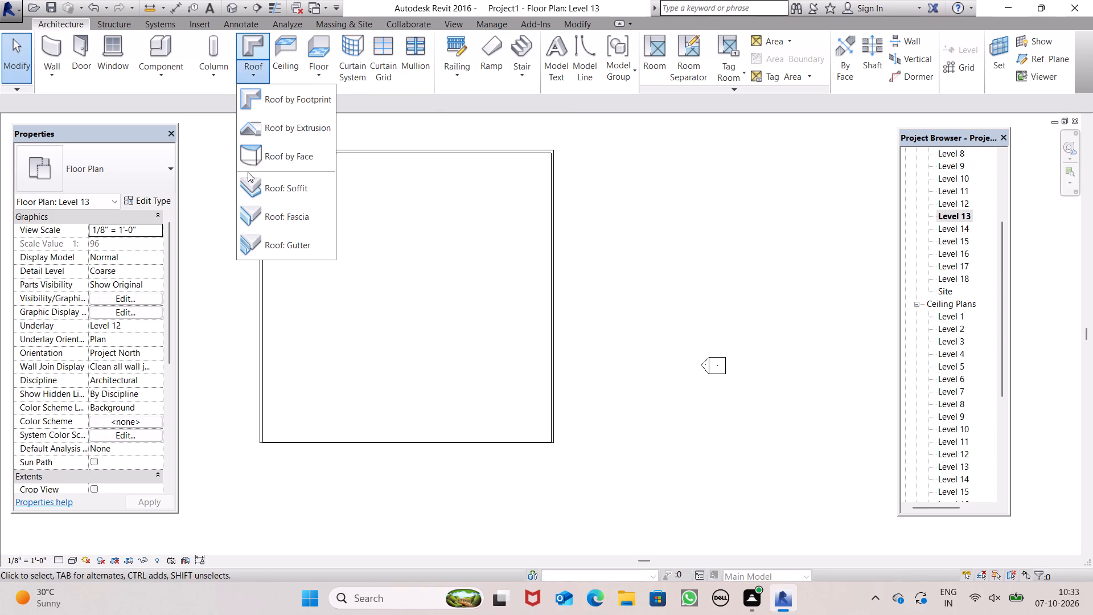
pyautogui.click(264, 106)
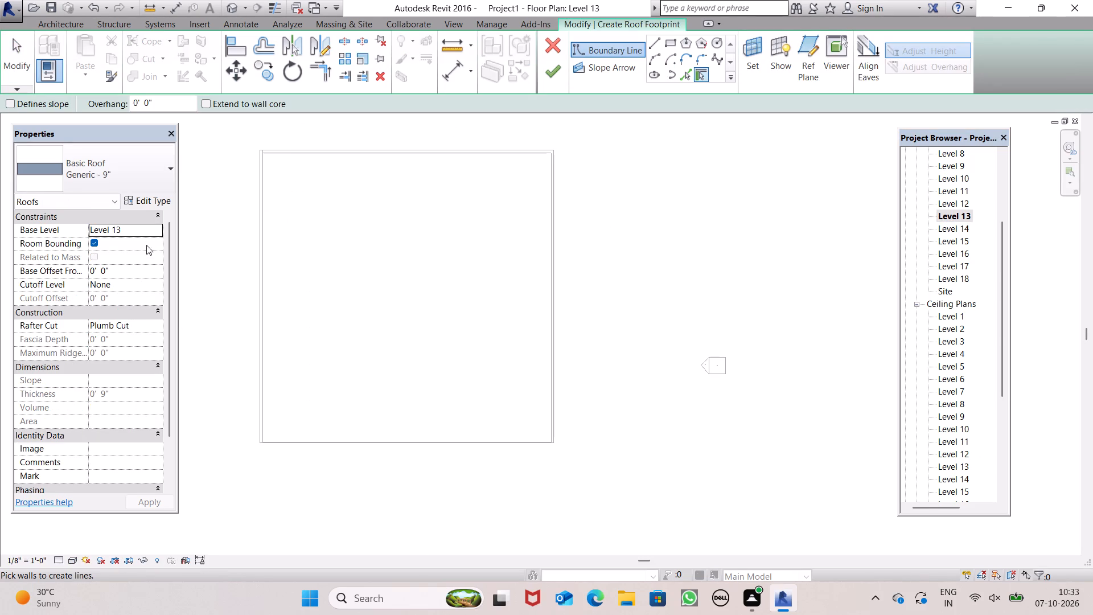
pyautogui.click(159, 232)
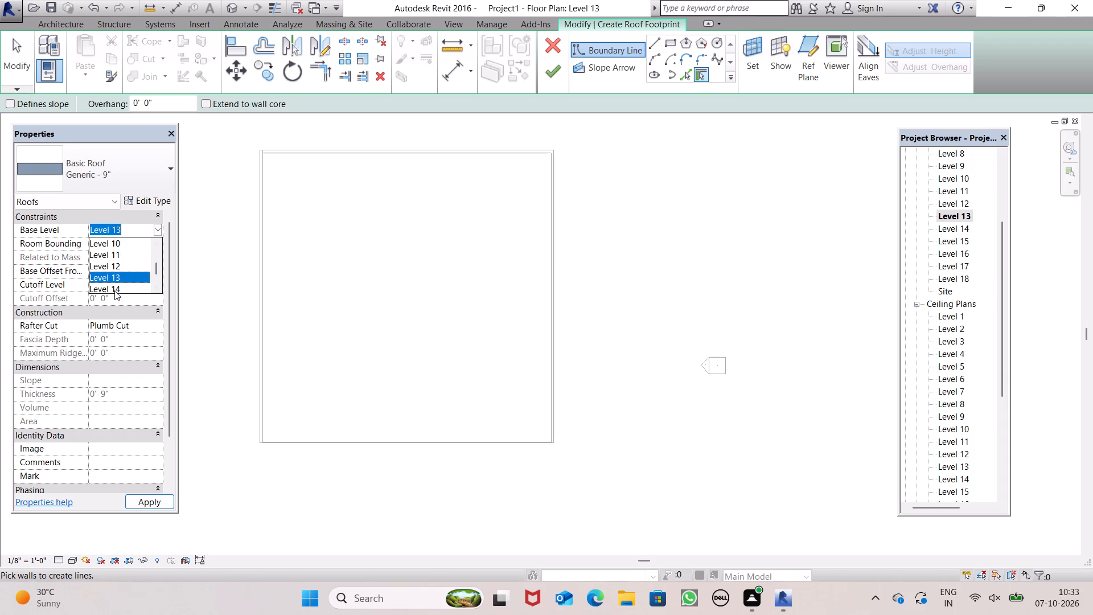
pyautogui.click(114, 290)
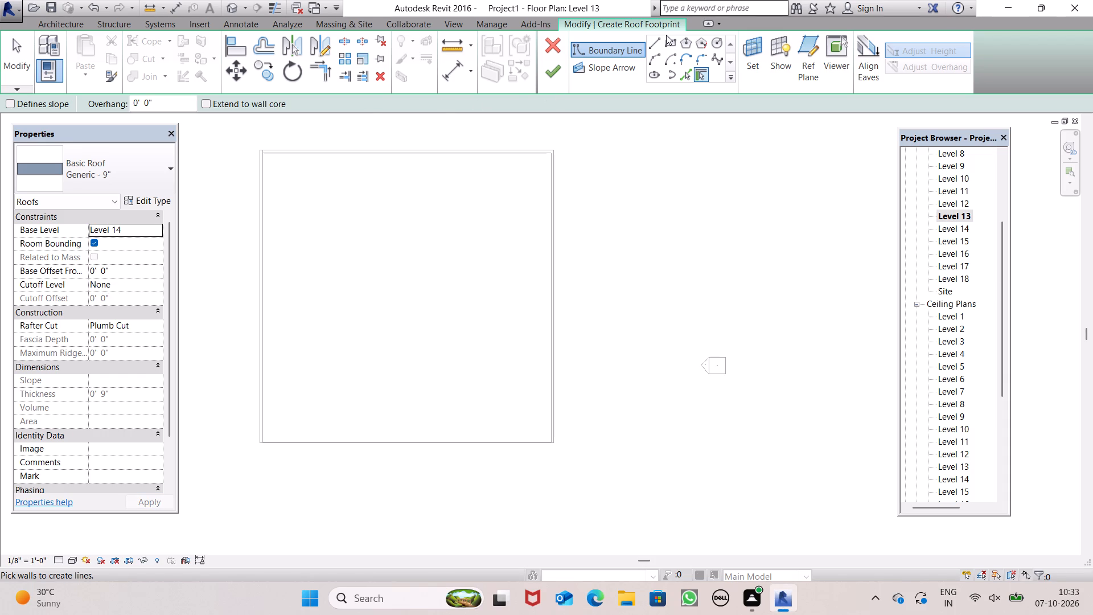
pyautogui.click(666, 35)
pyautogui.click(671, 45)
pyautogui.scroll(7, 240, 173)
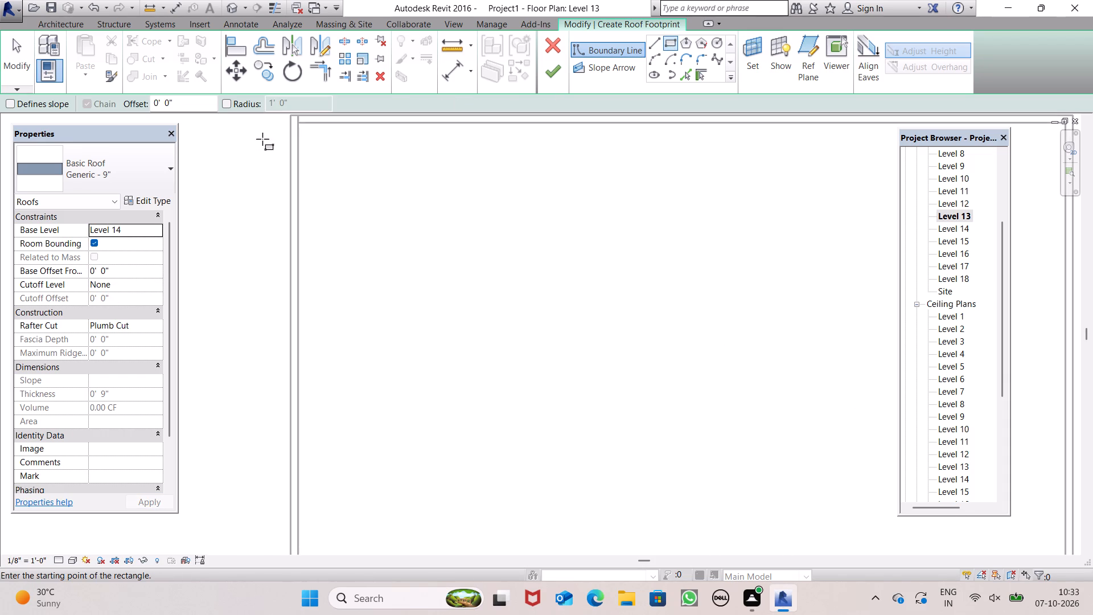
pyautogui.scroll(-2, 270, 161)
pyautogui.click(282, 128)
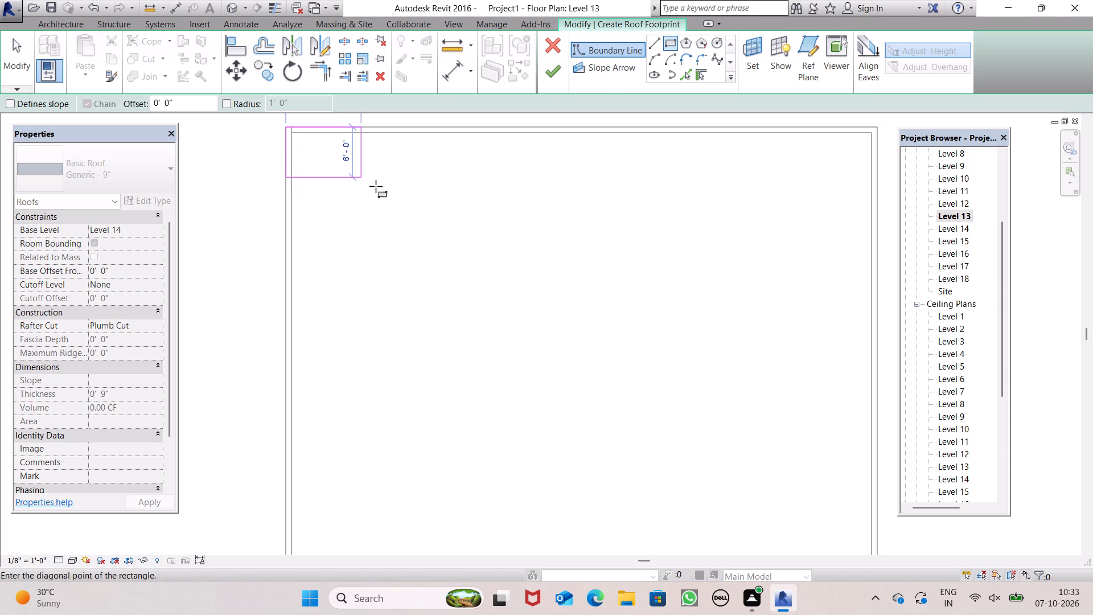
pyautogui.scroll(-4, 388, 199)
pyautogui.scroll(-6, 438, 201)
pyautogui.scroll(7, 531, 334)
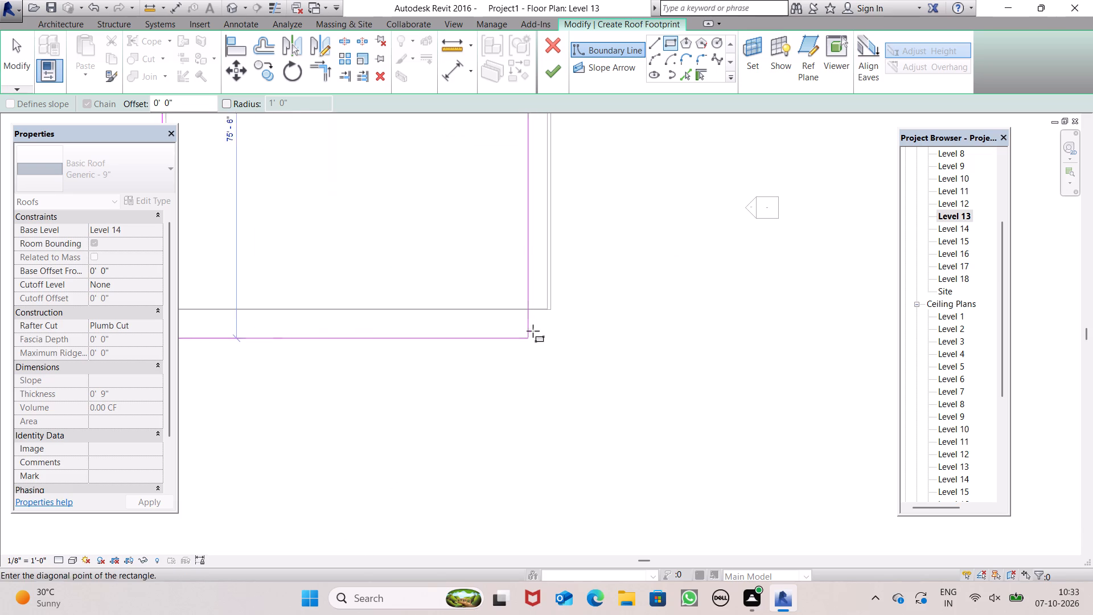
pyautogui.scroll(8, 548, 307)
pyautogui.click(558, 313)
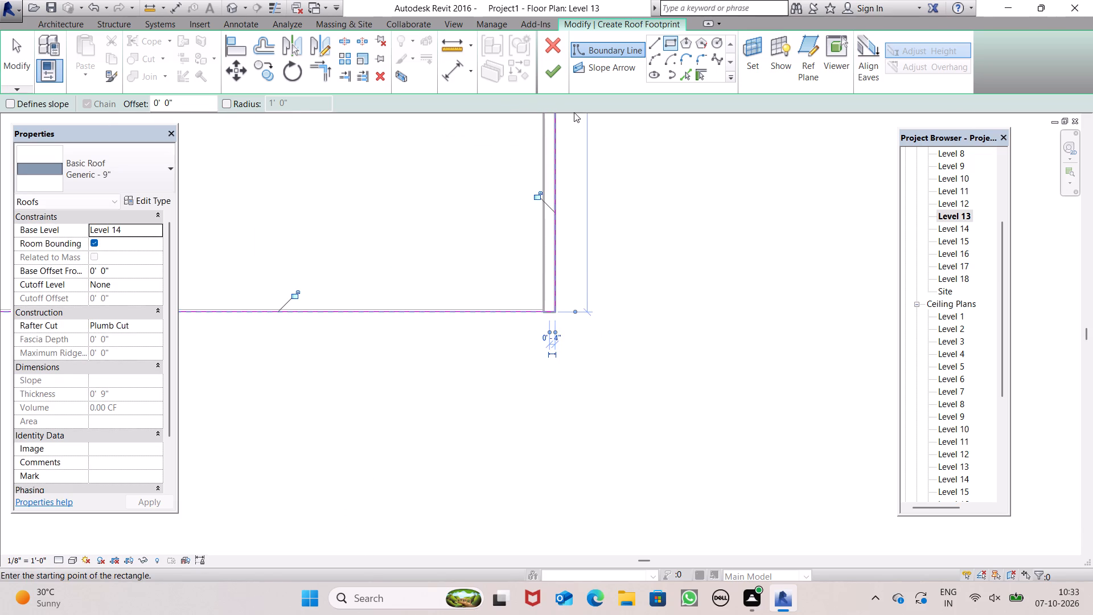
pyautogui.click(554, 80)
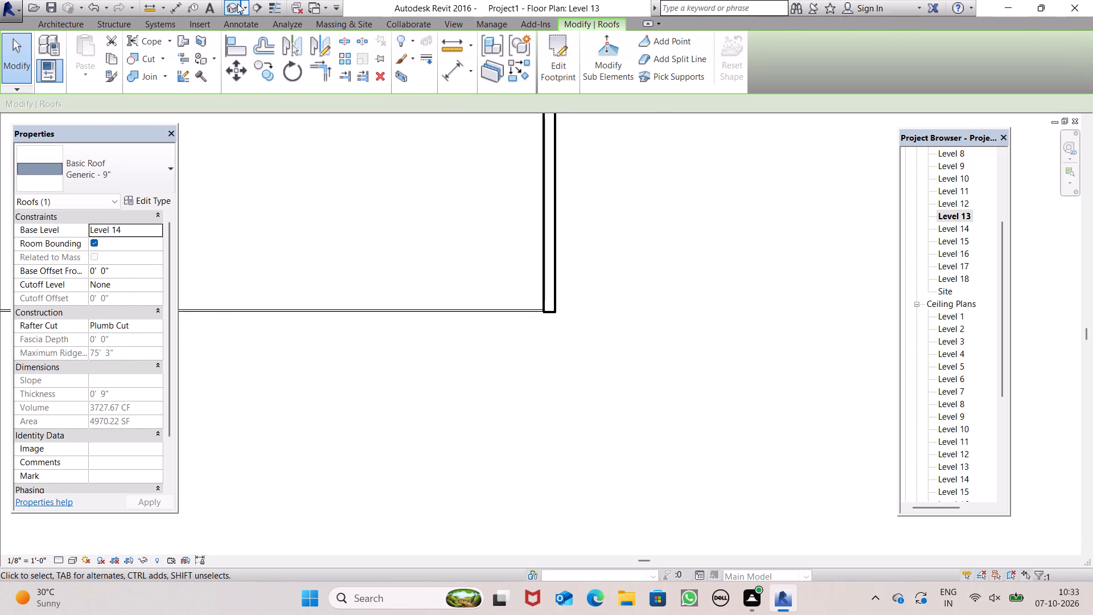
# In the 3D view, undo the Level 14 roof and its boundary lines, and discard the emptied footprint sketch.
pyautogui.click(236, 3)
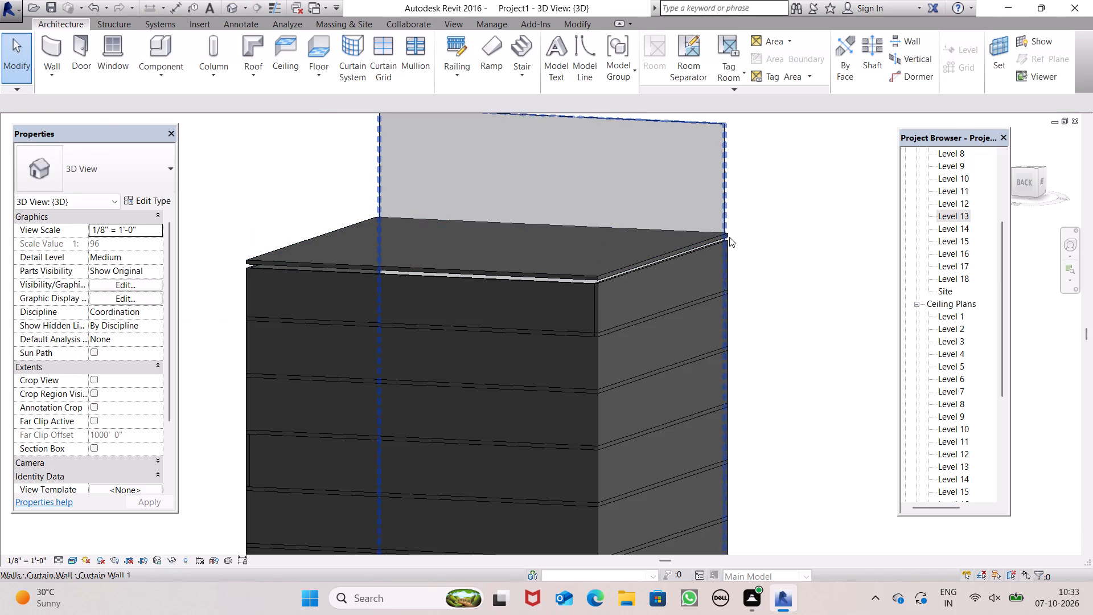
pyautogui.hotkey('ctrl', 'z')
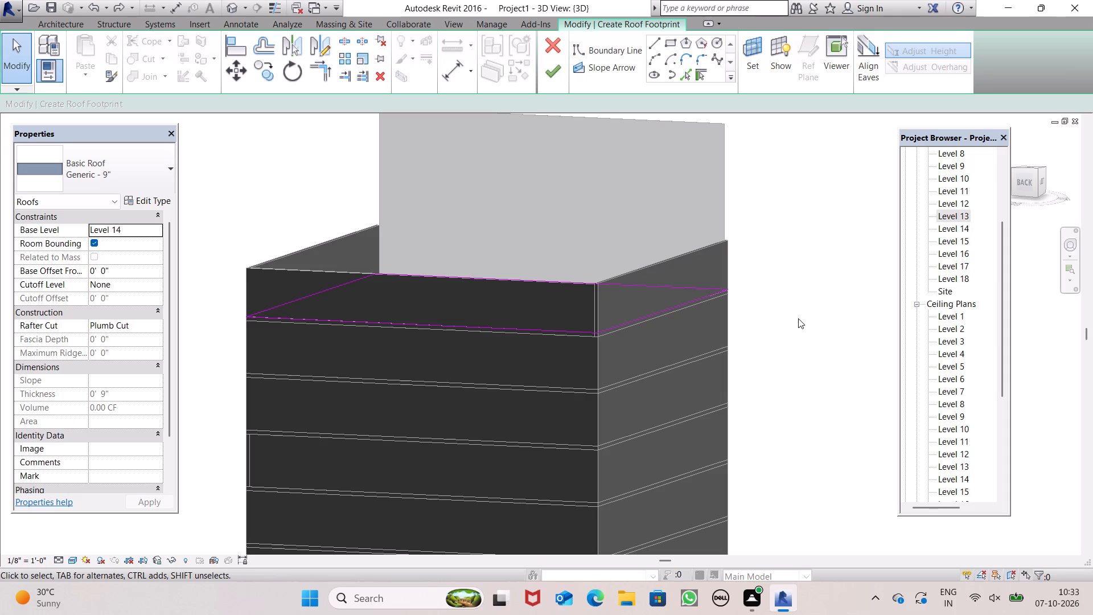
pyautogui.hotkey('ctrl', 'z')
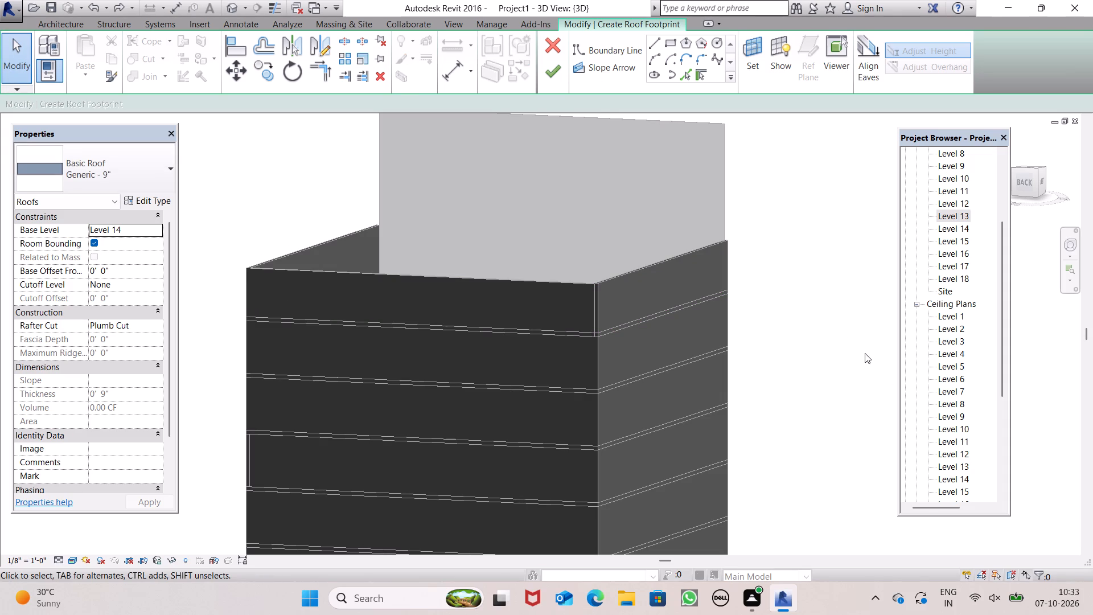
pyautogui.click(865, 353)
pyautogui.click(557, 81)
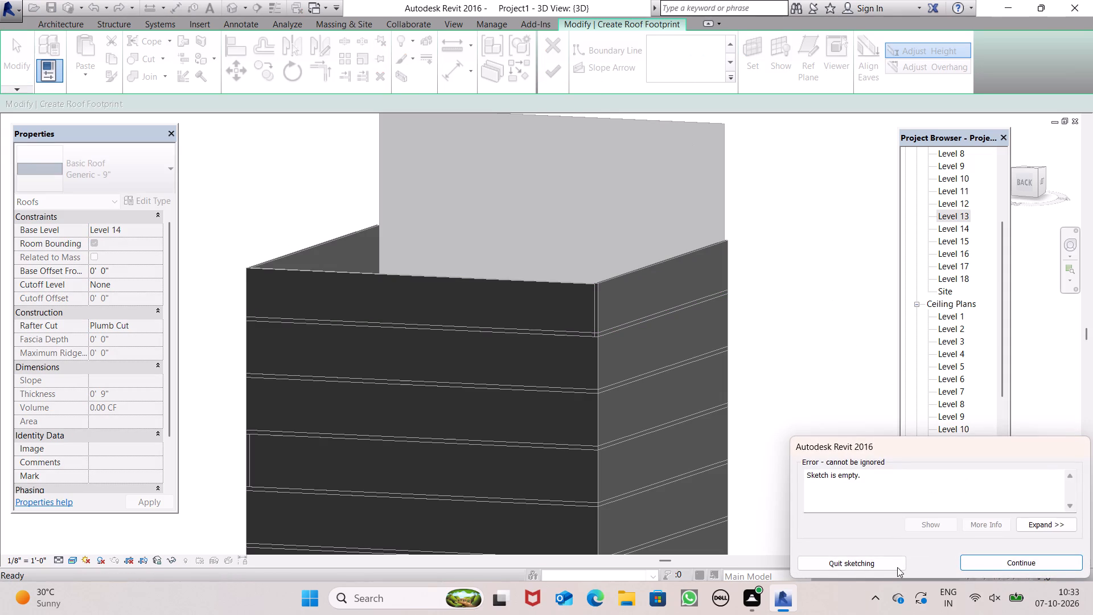
pyautogui.click(995, 557)
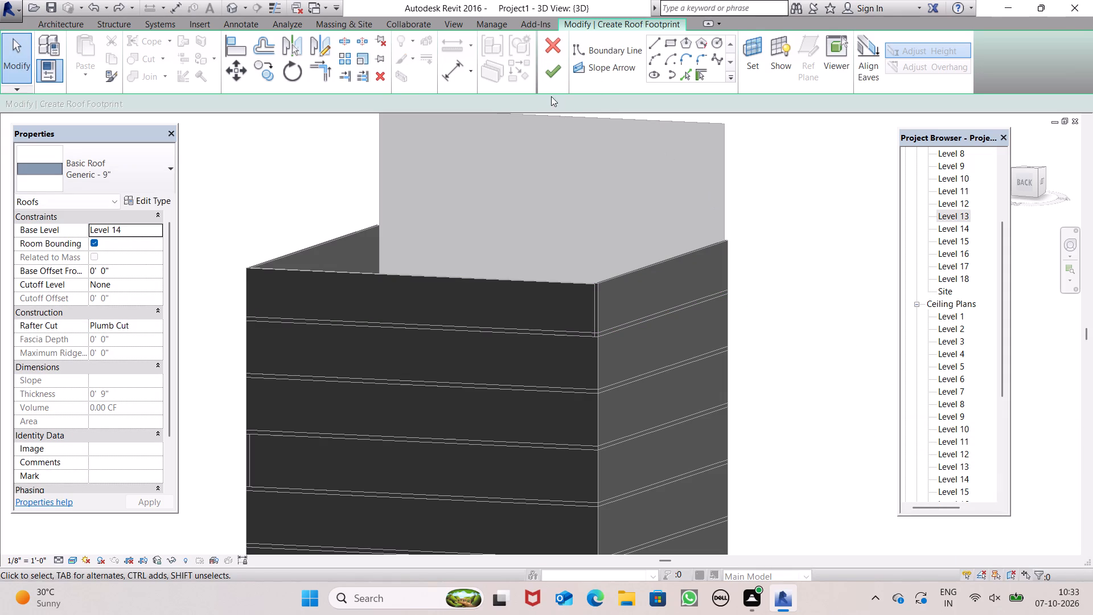
pyautogui.click(546, 42)
pyautogui.click(568, 306)
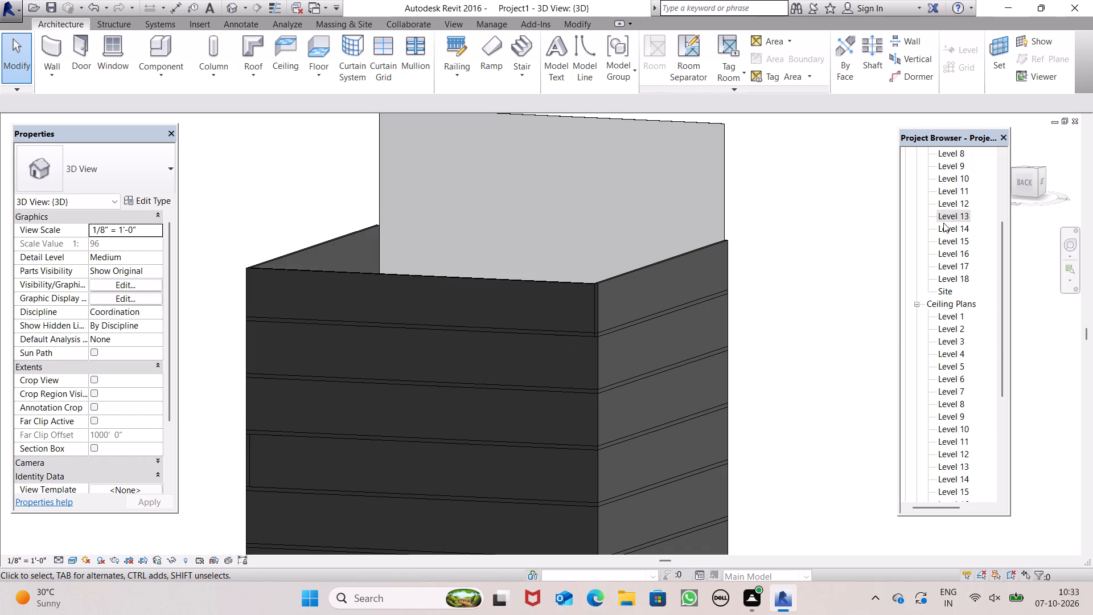
# In the East elevation, examine the topmost east wall's properties and how its top sits relative to Level 14.
pyautogui.click(952, 228)
pyautogui.scroll(-2, 832, 225)
pyautogui.scroll(-5, 946, 309)
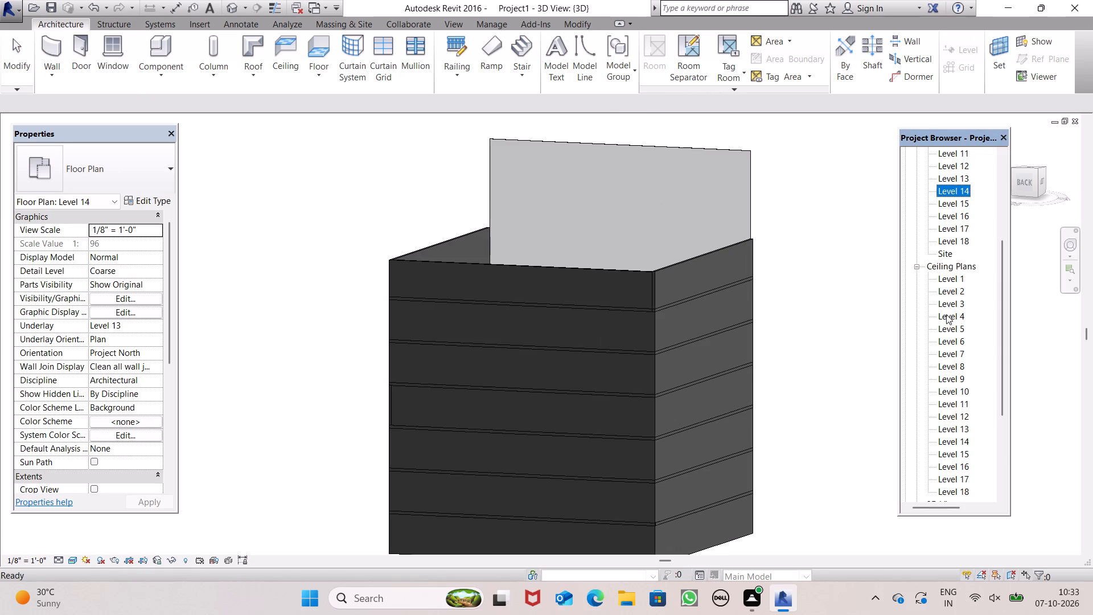
pyautogui.scroll(-5, 946, 314)
pyautogui.doubleClick(949, 438)
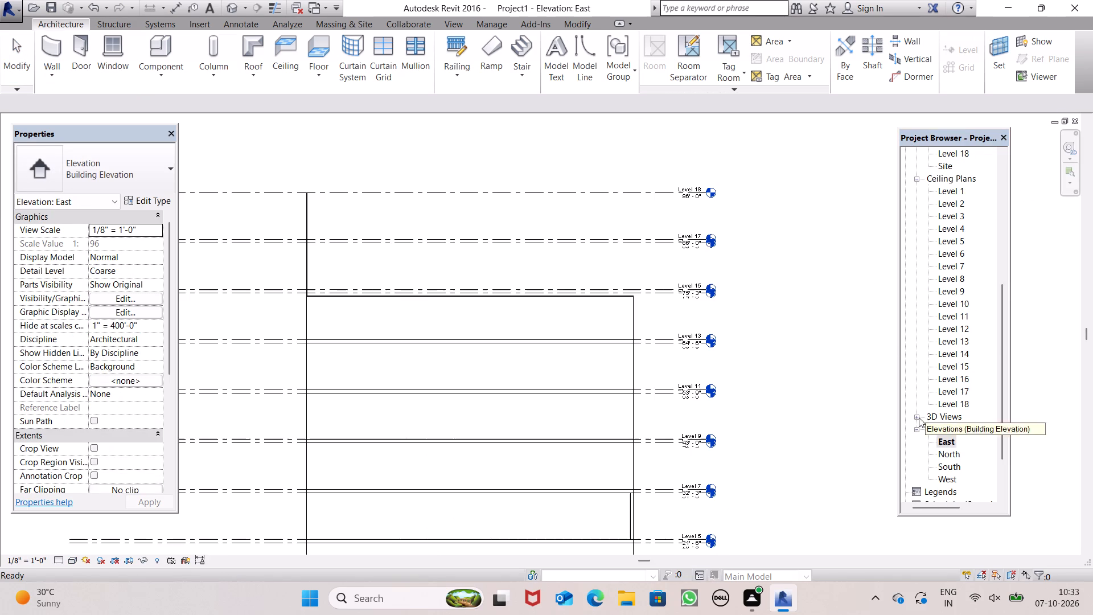
pyautogui.scroll(2, 623, 286)
pyautogui.scroll(7, 706, 296)
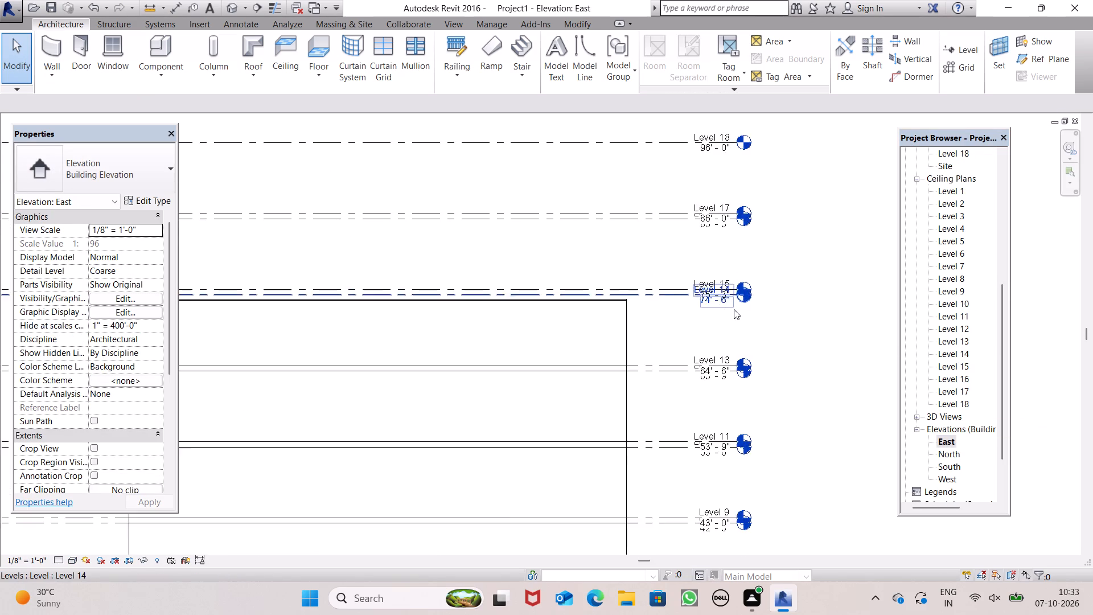
pyautogui.scroll(1, 734, 309)
pyautogui.scroll(6, 502, 294)
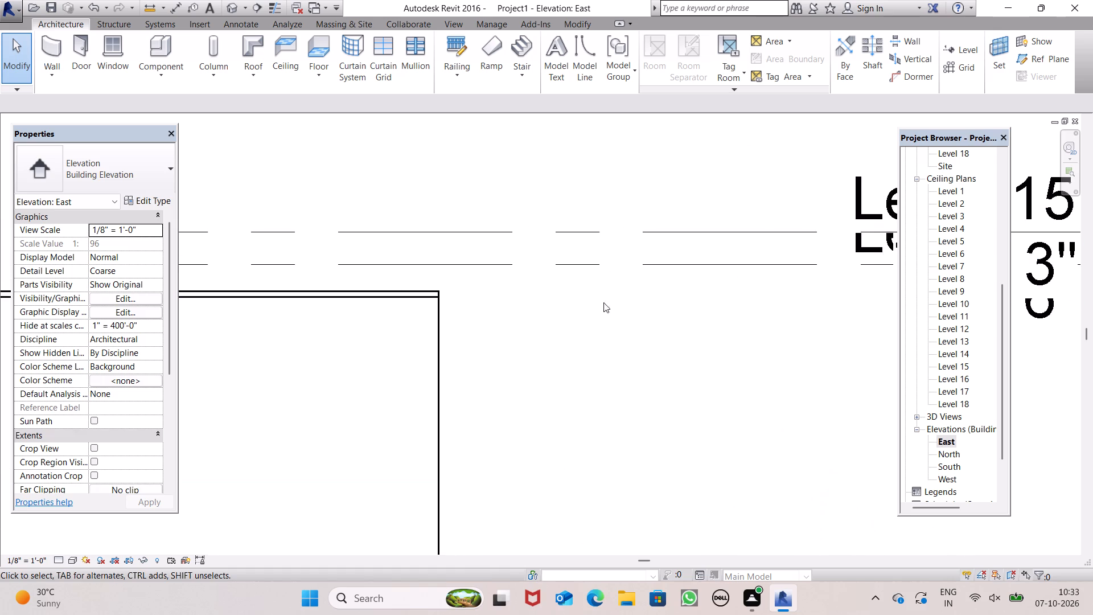
pyautogui.scroll(-11, 620, 272)
pyautogui.scroll(1, 618, 269)
pyautogui.scroll(-1, 618, 269)
pyautogui.moveTo(677, 292); pyautogui.dragTo(661, 246, button='middle')
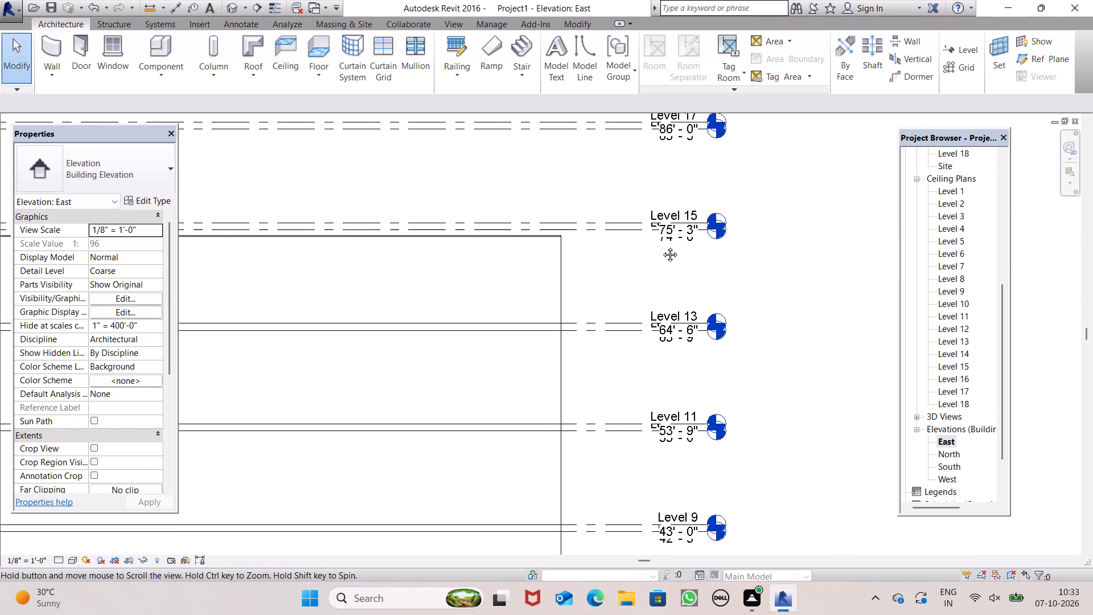
pyautogui.moveTo(661, 246); pyautogui.dragTo(771, 273, button='middle')
pyautogui.scroll(5, 335, 230)
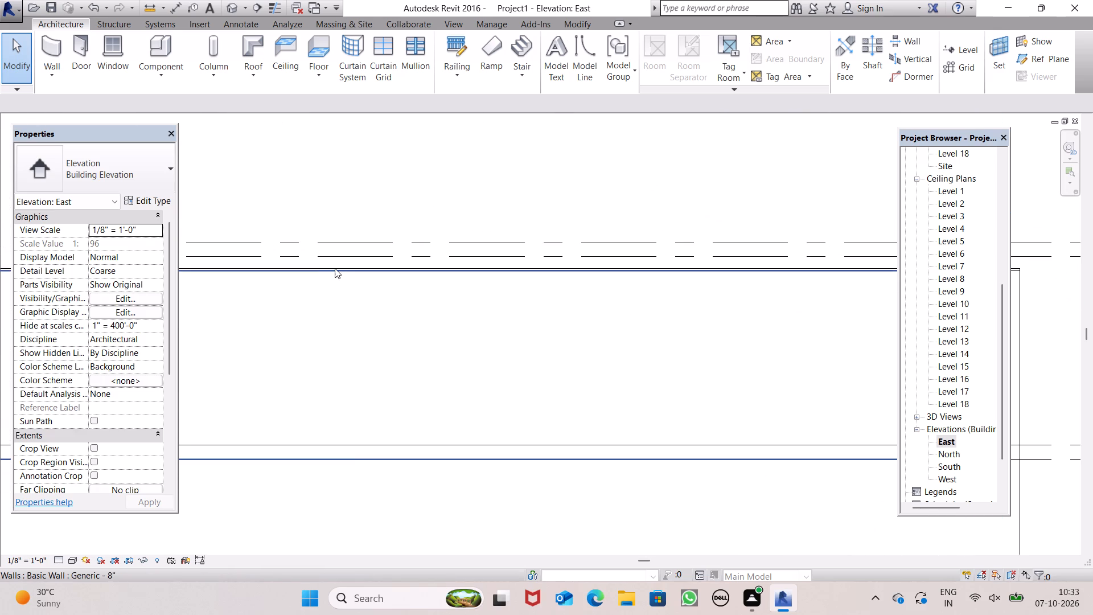
pyautogui.click(336, 269)
pyautogui.scroll(-6, 471, 215)
pyautogui.scroll(-5, 352, 252)
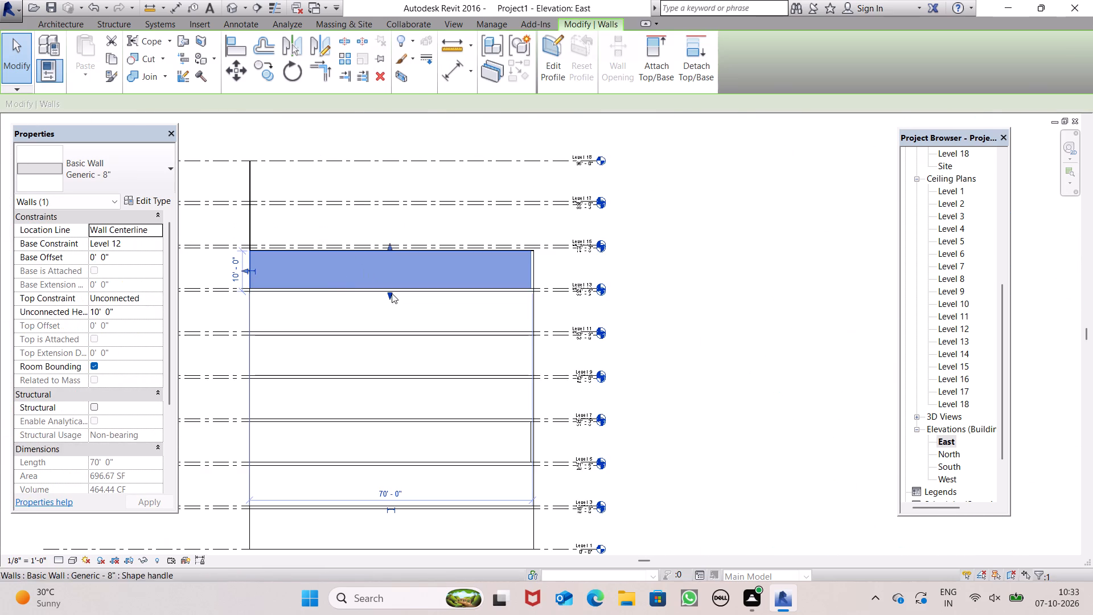
pyautogui.scroll(7, 320, 236)
pyautogui.scroll(6, 469, 268)
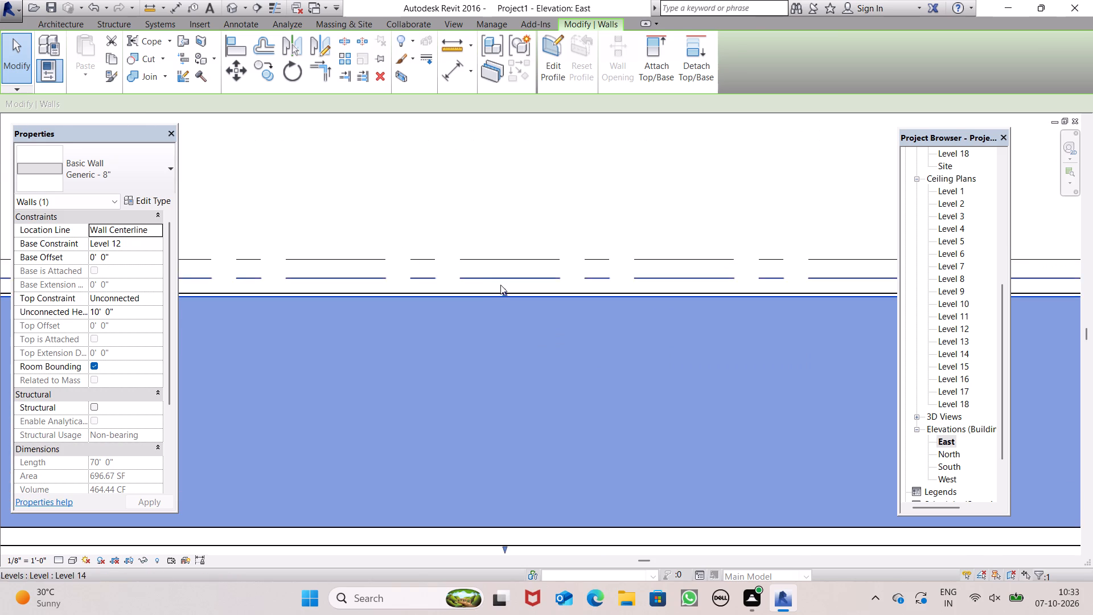
pyautogui.scroll(5, 502, 286)
pyautogui.scroll(-6, 517, 166)
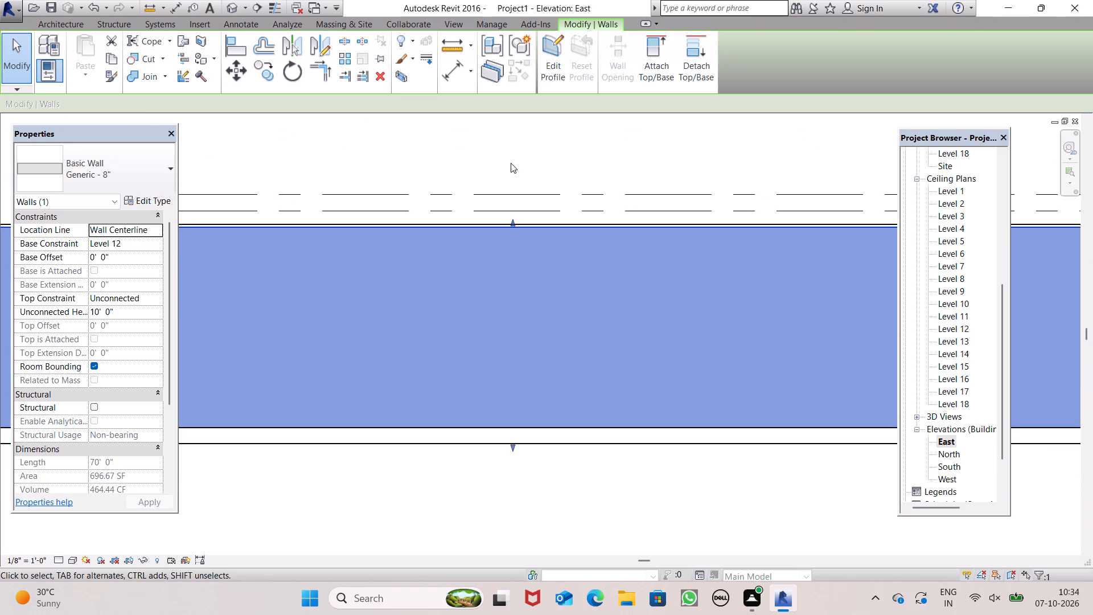
pyautogui.scroll(-2, 511, 162)
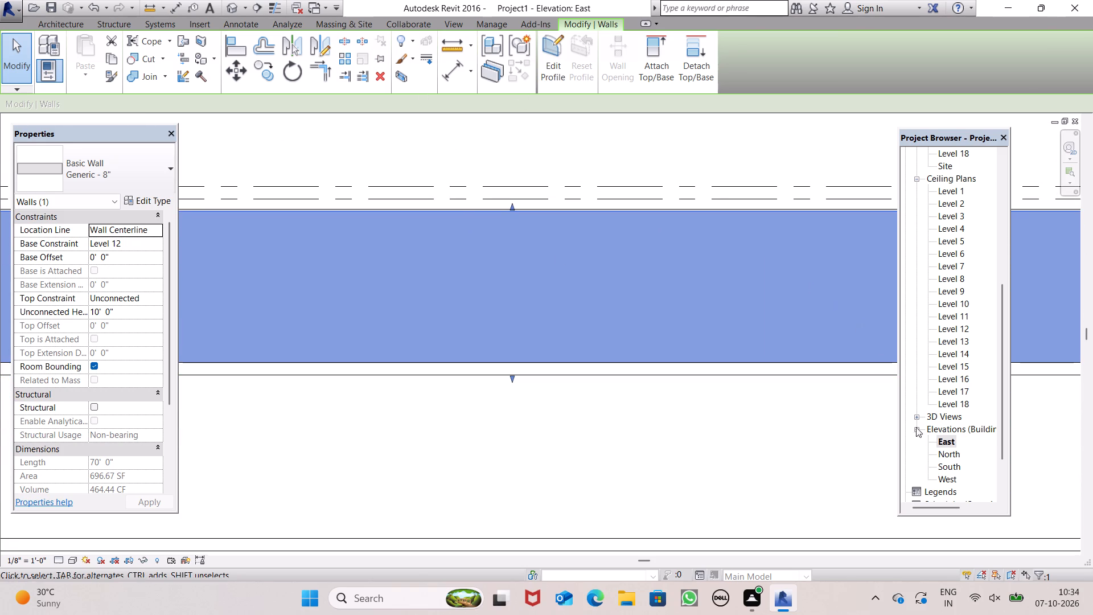
# In the North elevation, raise the top of the uppermost north wall to Level 14, for an unconnected height of 10' 9".
pyautogui.doubleClick(951, 458)
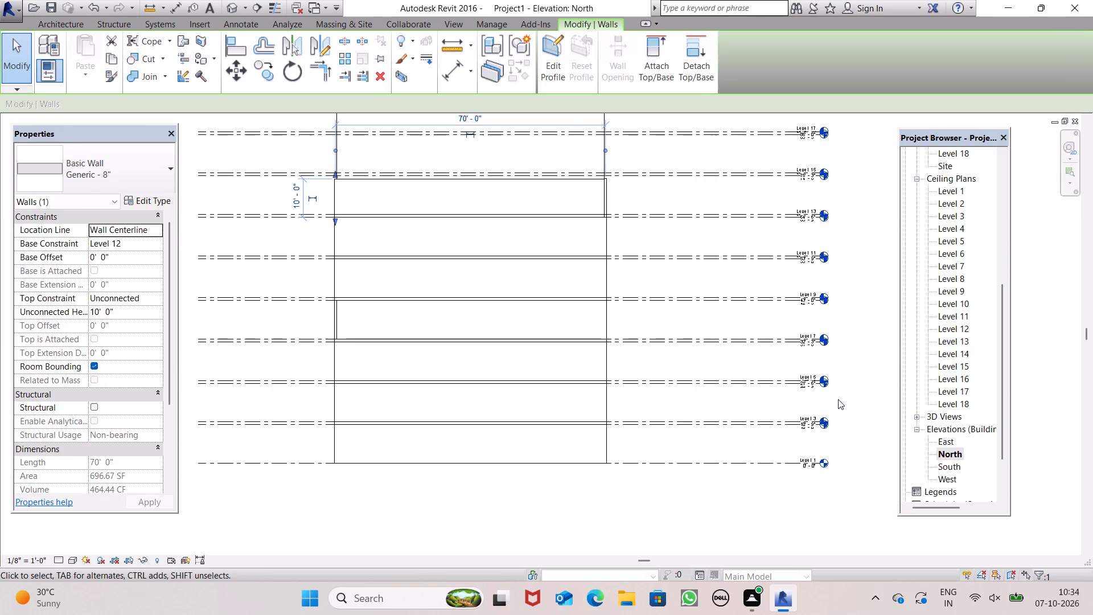
pyautogui.scroll(-3, 695, 347)
pyautogui.scroll(5, 536, 222)
pyautogui.click(522, 254)
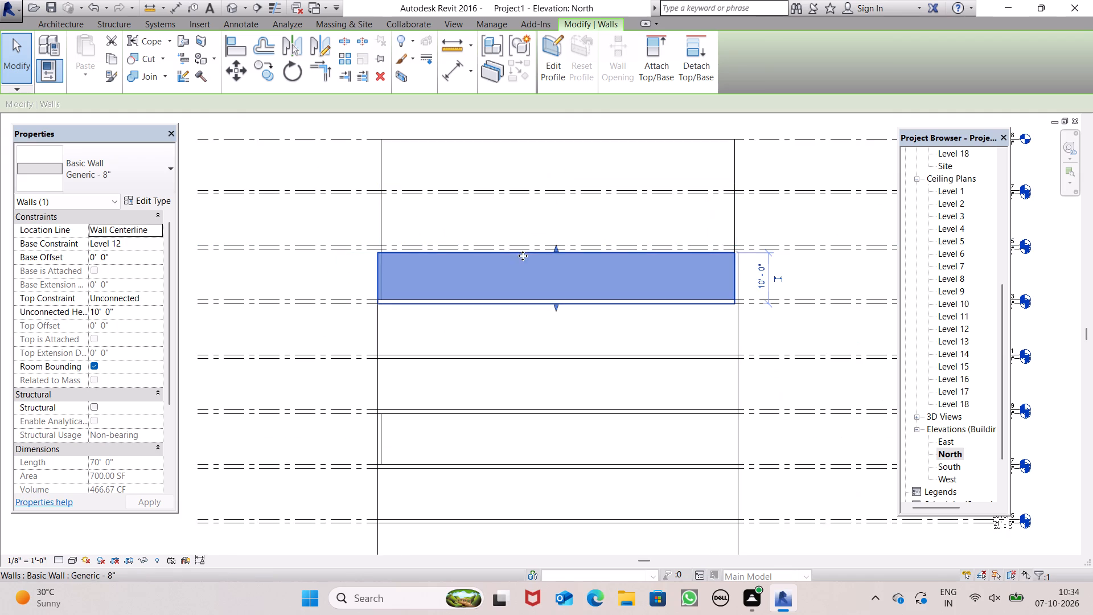
pyautogui.scroll(7, 550, 238)
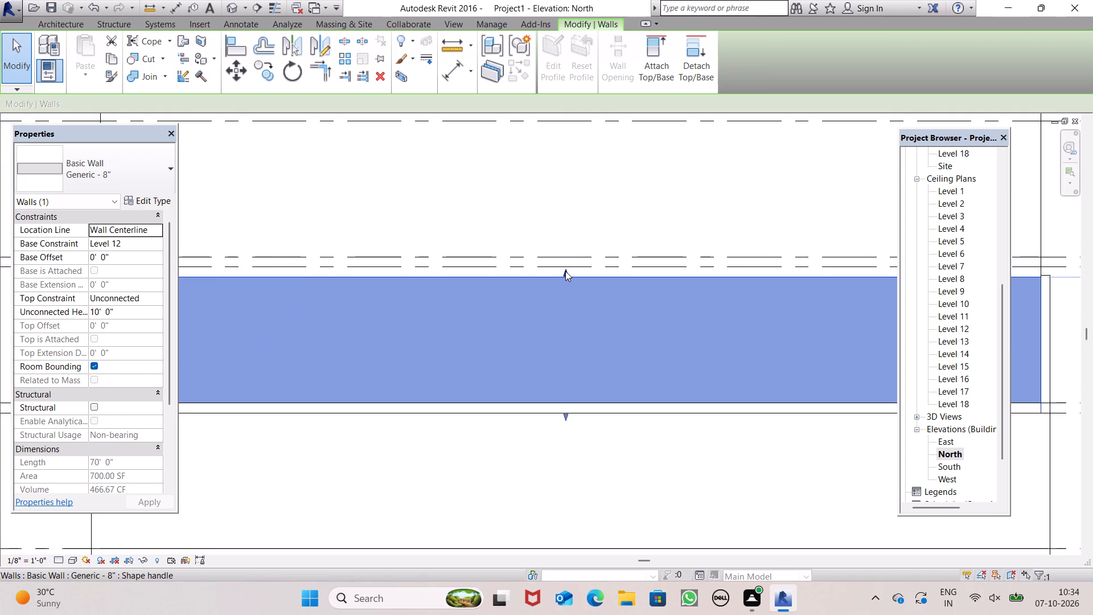
pyautogui.click(565, 271)
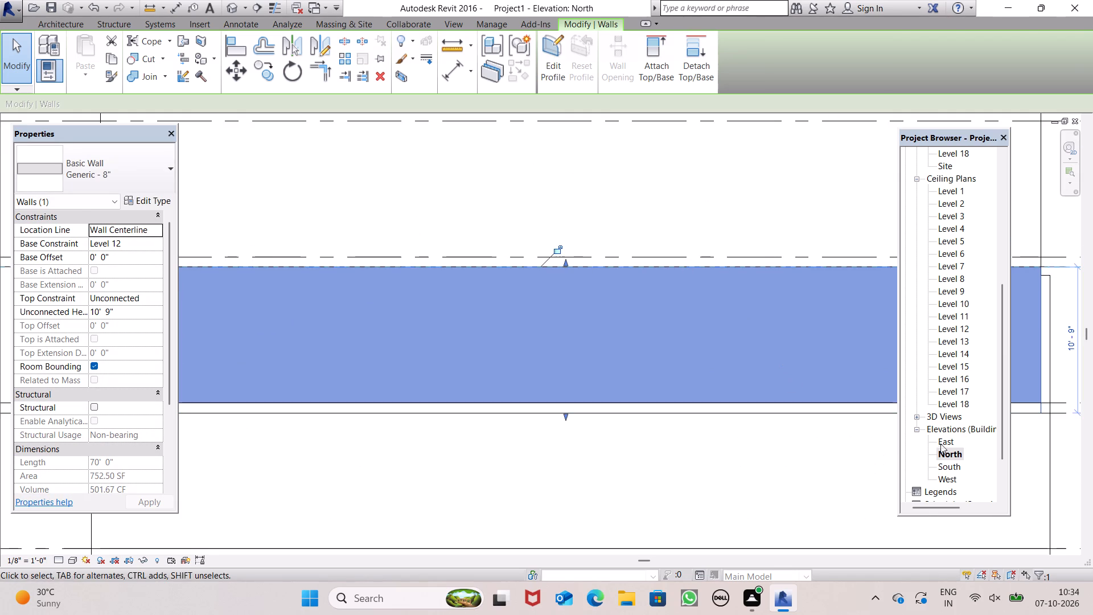
# In the East elevation, raise the top of the uppermost east wall to Level 14, for an unconnected height of 10' 9".
pyautogui.doubleClick(944, 441)
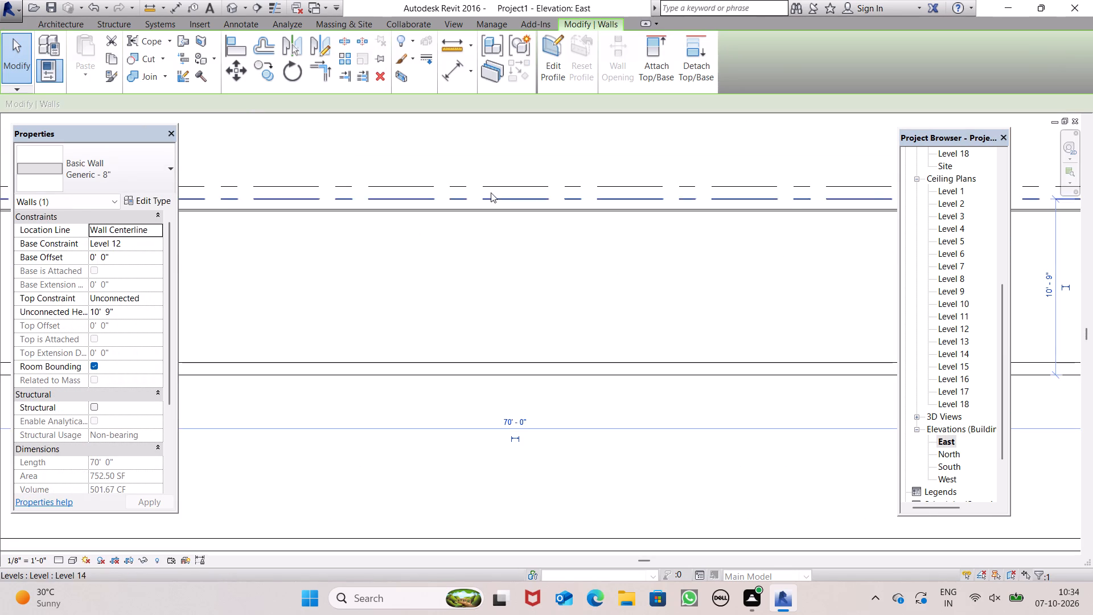
pyautogui.click(498, 211)
pyautogui.moveTo(511, 206); pyautogui.dragTo(511, 203)
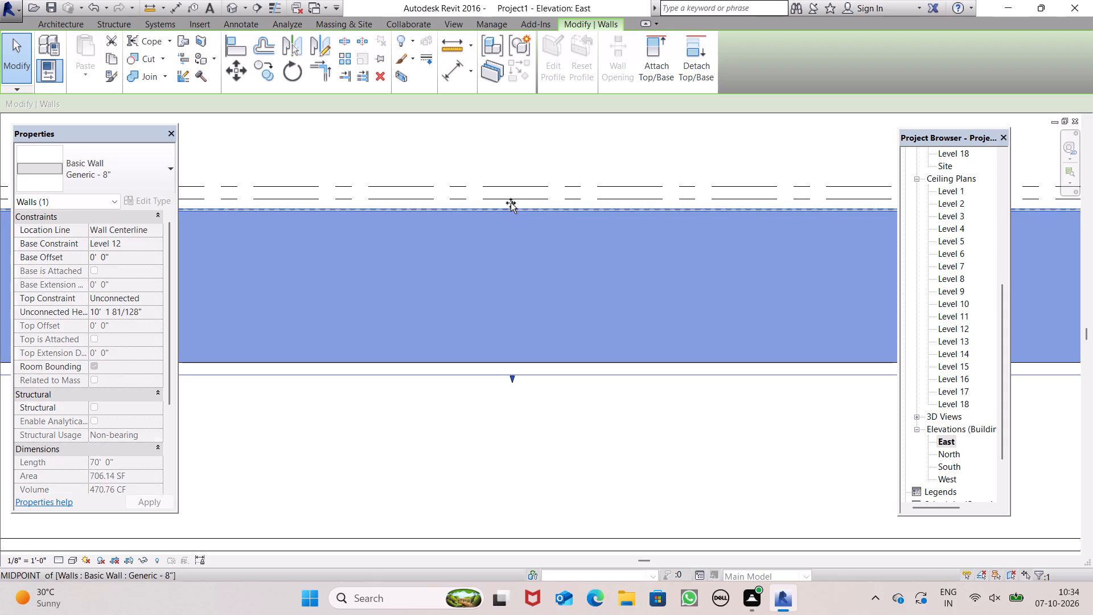
pyautogui.moveTo(511, 203); pyautogui.dragTo(511, 200)
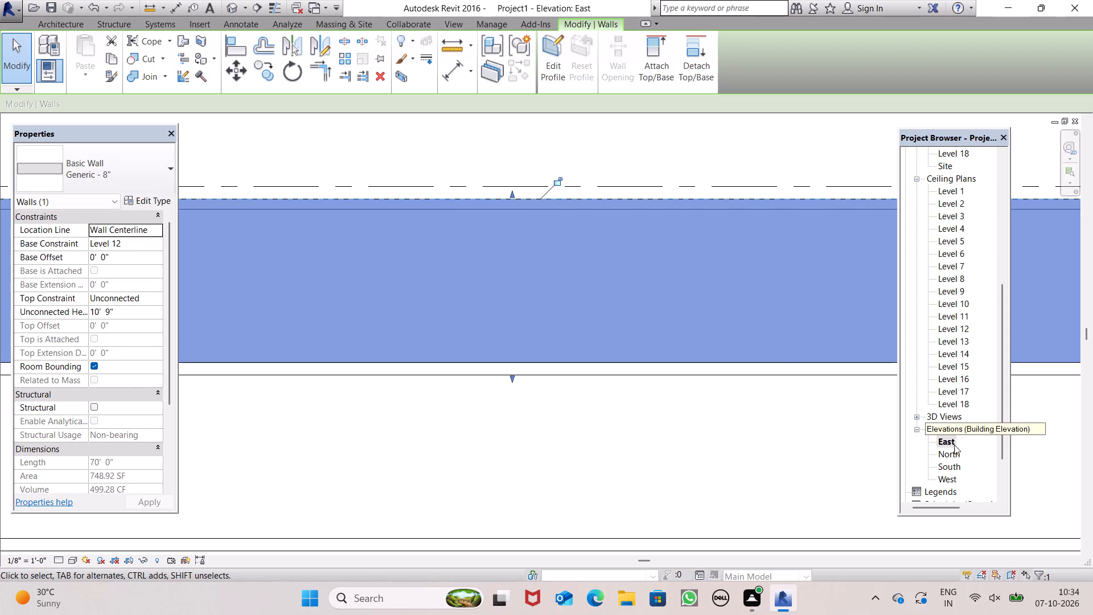
# In the South elevation, examine the east wall's top against Level 14 and compare it with the opposite side.
pyautogui.doubleClick(948, 469)
pyautogui.scroll(-5, 659, 284)
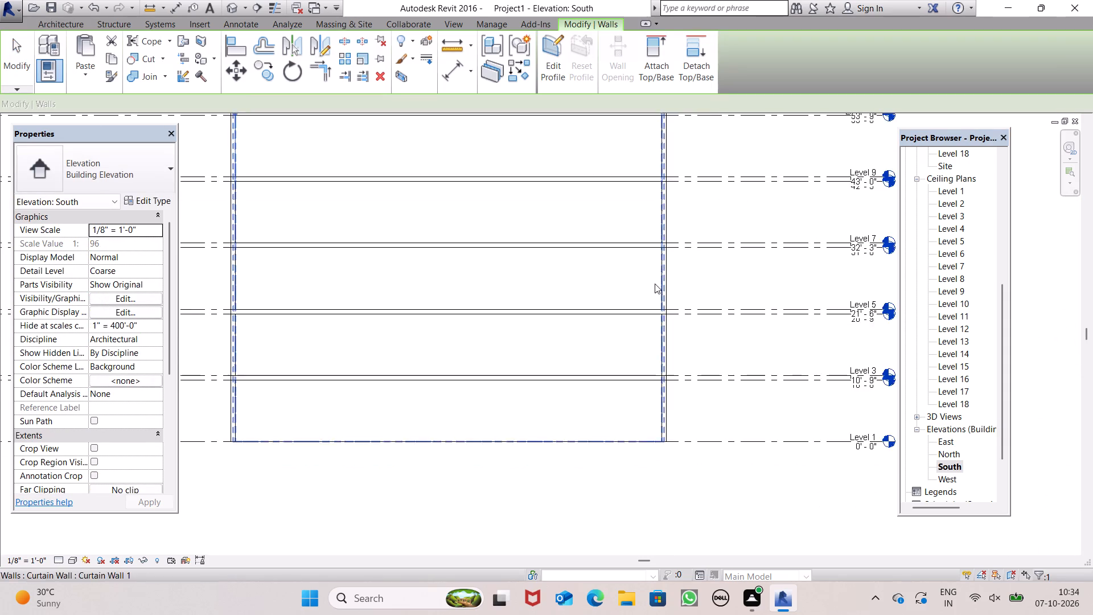
pyautogui.scroll(-5, 655, 284)
pyautogui.scroll(-1, 424, 225)
pyautogui.scroll(1, 429, 235)
pyautogui.scroll(-4, 441, 289)
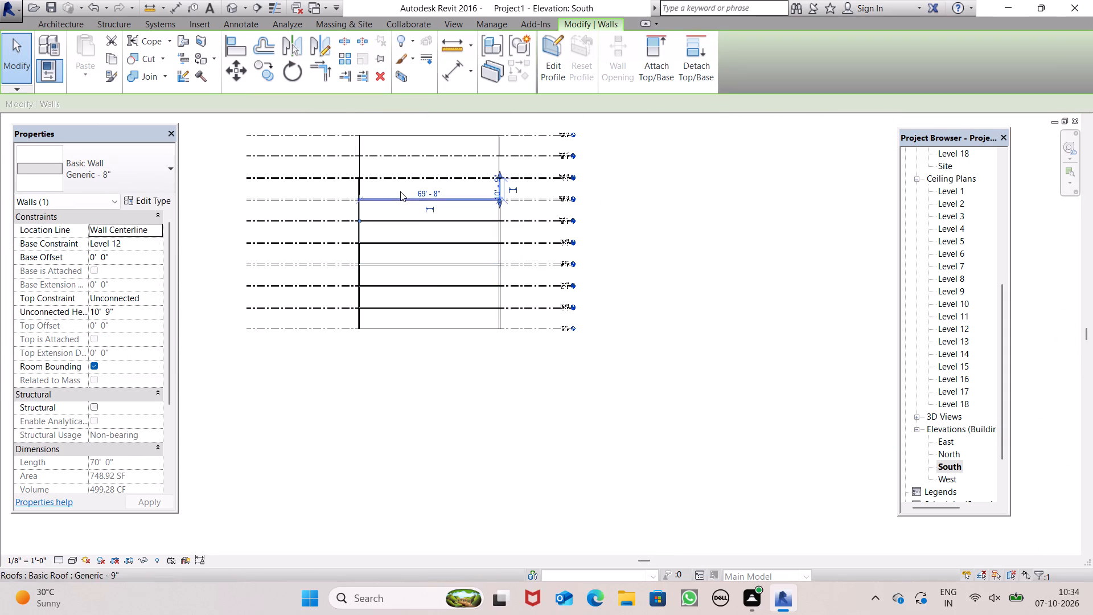
pyautogui.scroll(1, 461, 157)
pyautogui.scroll(-1, 462, 157)
pyautogui.scroll(5, 462, 157)
pyautogui.scroll(14, 525, 187)
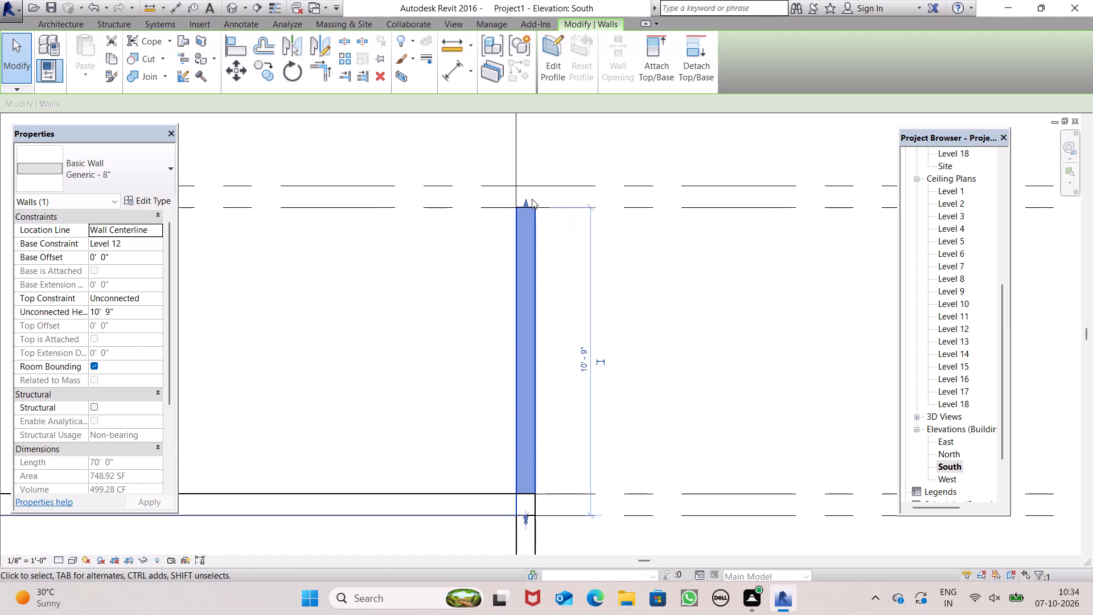
pyautogui.scroll(-9, 624, 231)
pyautogui.click(675, 284)
pyautogui.scroll(-3, 667, 258)
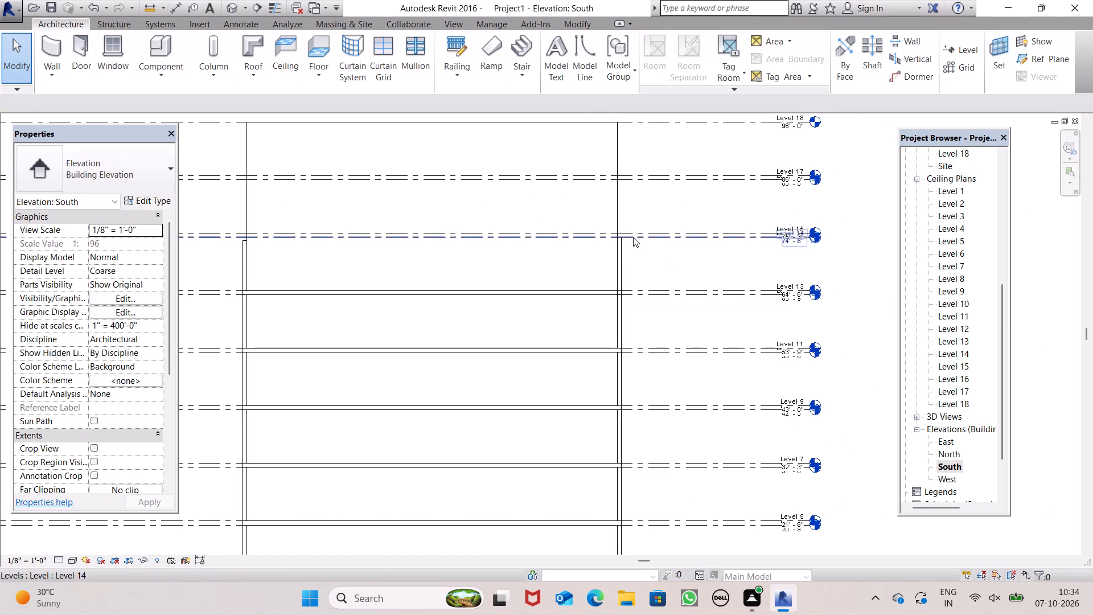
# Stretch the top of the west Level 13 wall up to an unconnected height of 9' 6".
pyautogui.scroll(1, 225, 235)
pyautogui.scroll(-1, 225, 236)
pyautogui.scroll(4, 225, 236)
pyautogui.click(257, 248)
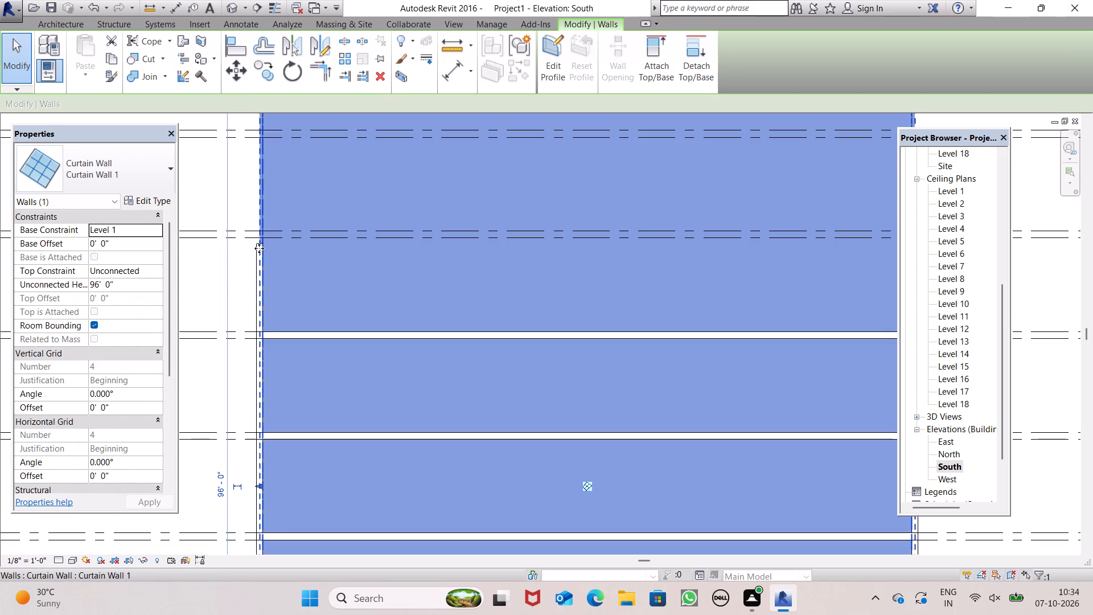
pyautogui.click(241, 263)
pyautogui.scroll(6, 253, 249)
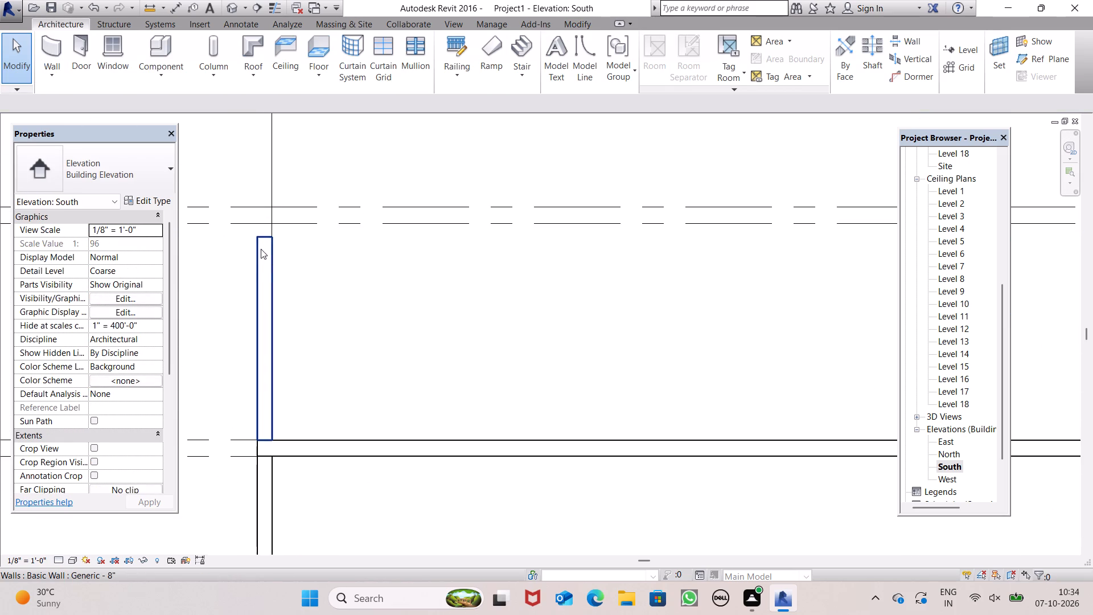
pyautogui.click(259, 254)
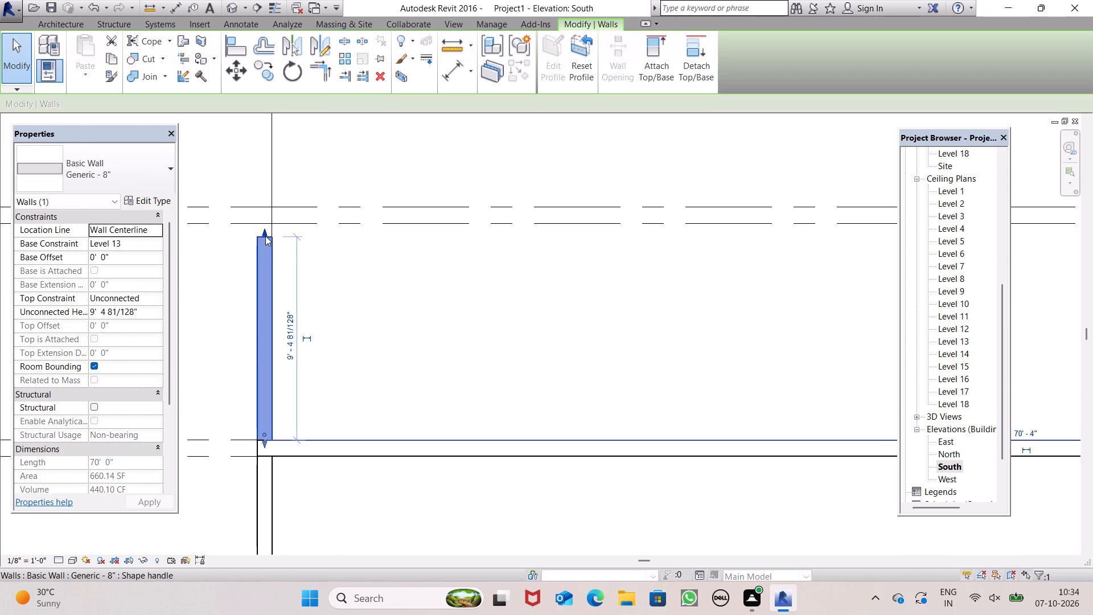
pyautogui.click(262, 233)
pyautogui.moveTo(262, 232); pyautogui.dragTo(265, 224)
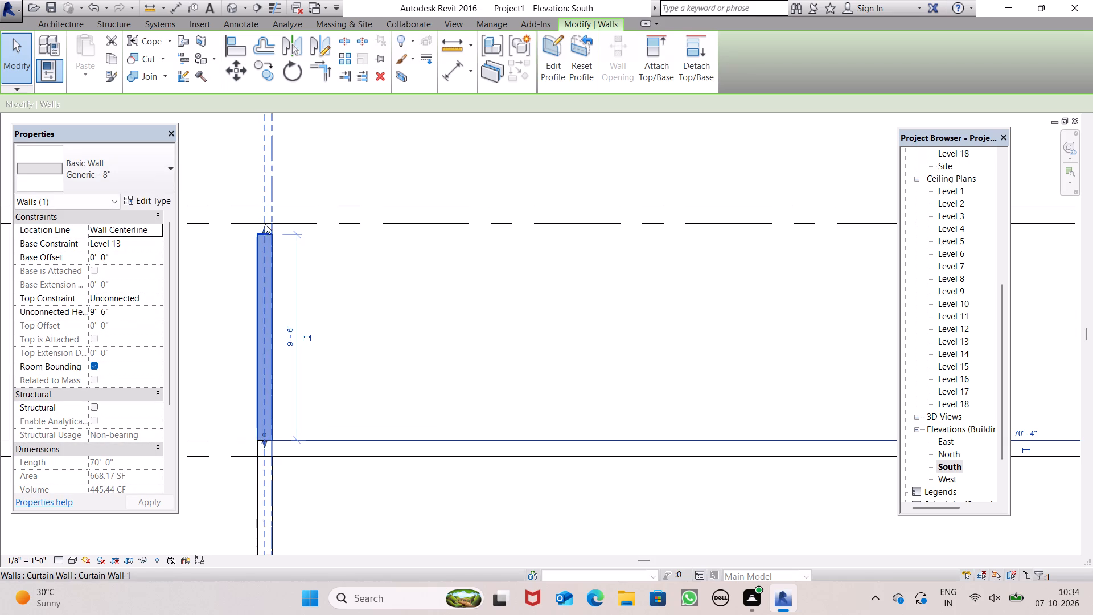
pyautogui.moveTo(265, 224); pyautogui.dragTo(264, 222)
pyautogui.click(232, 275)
# Raise the top of the west Level 13 wall to Level 14, for an unconnected height of 10' 0".
pyautogui.scroll(4, 235, 224)
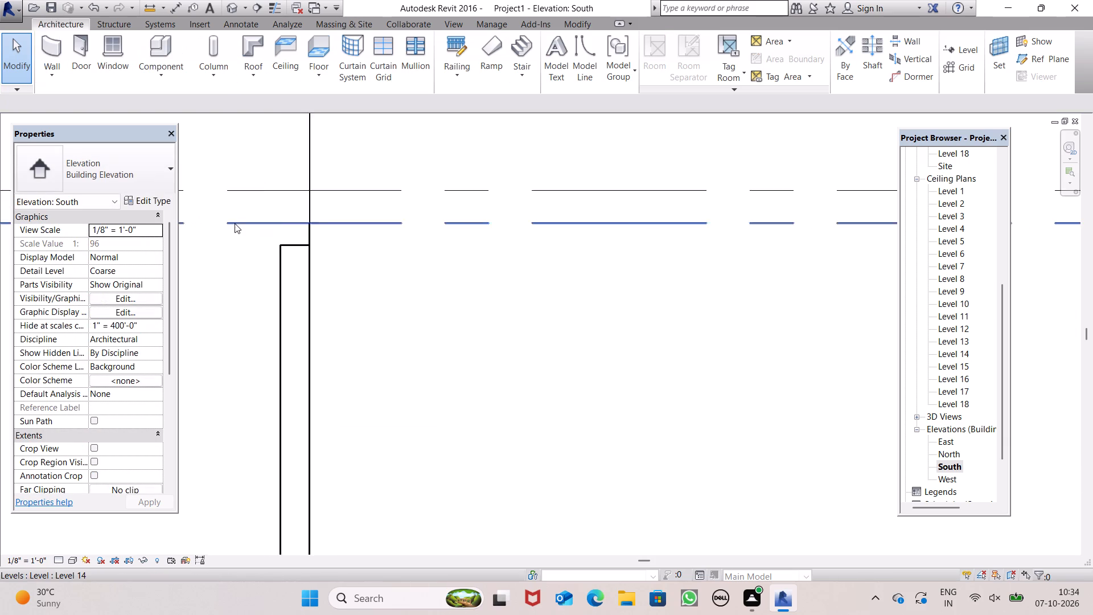
pyautogui.scroll(4, 235, 223)
pyautogui.click(312, 260)
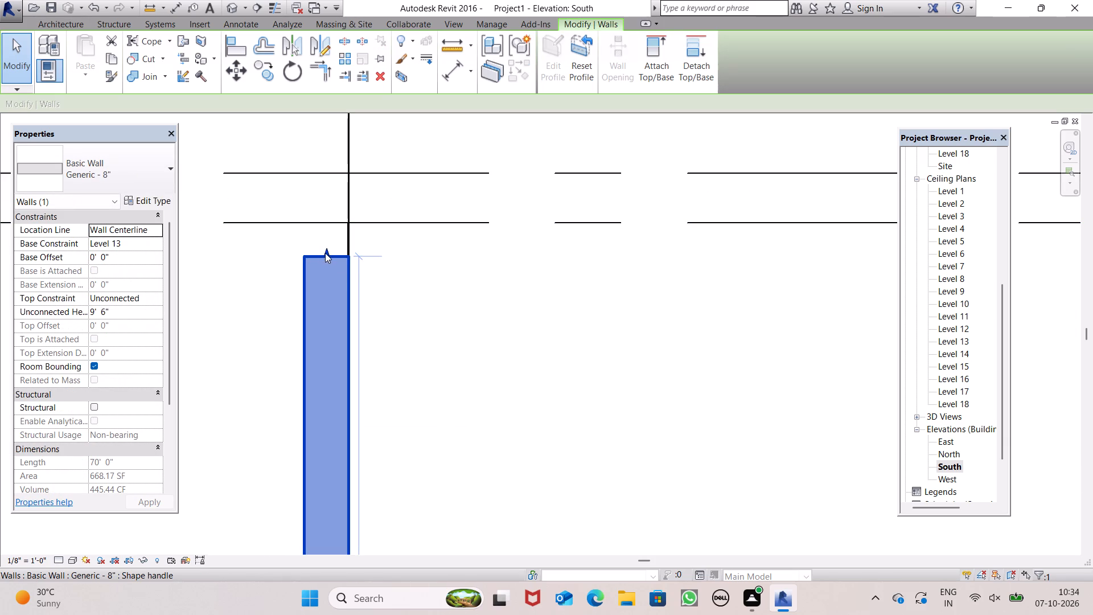
pyautogui.moveTo(328, 252); pyautogui.dragTo(328, 227)
pyautogui.click(328, 227)
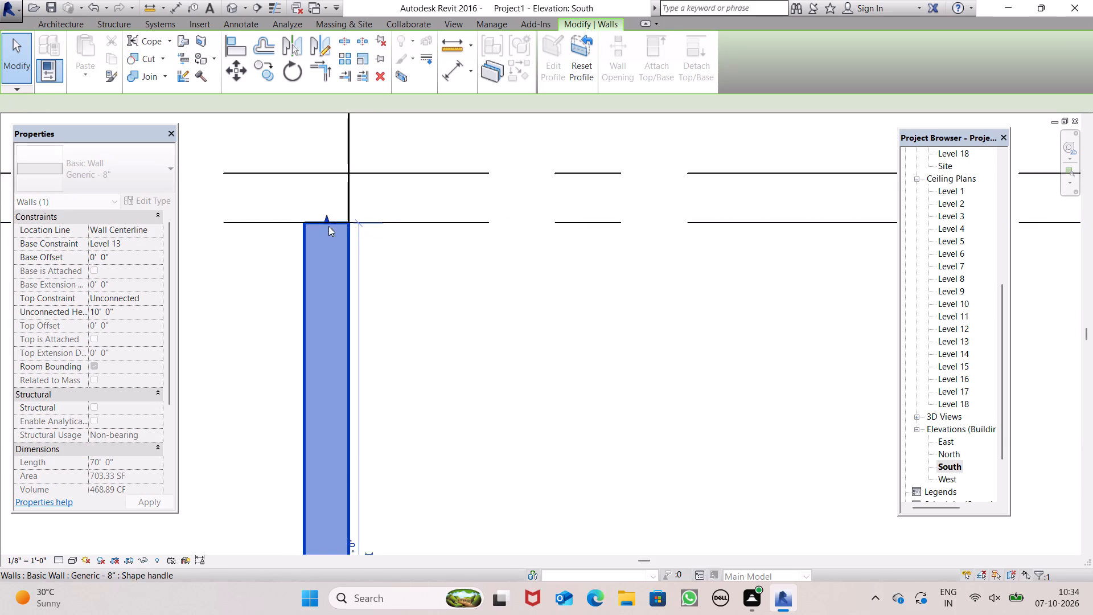
pyautogui.scroll(-13, 311, 224)
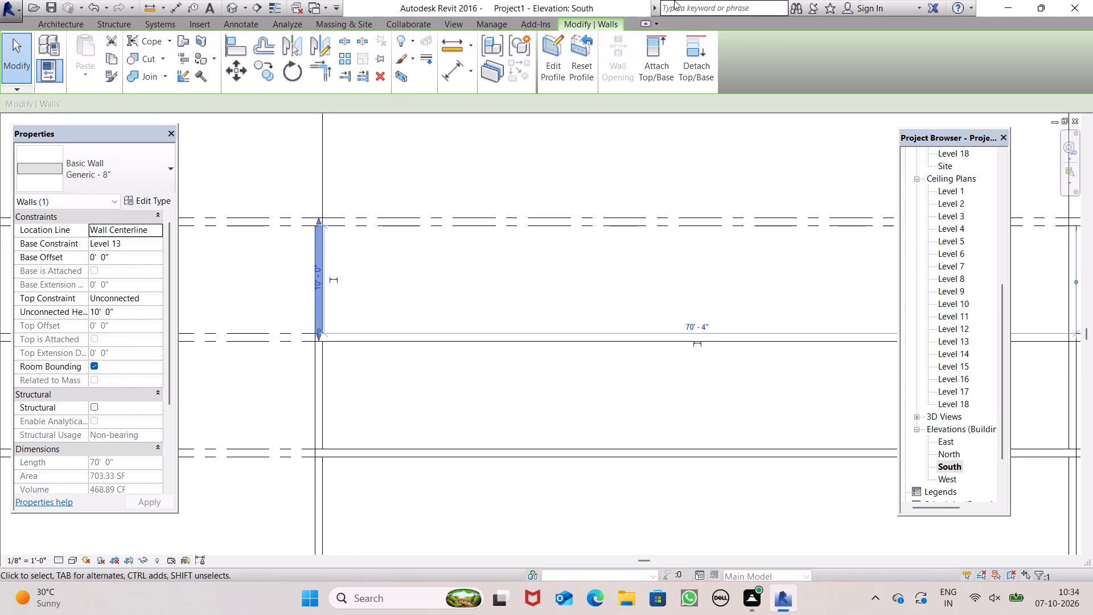
# Examine the top-storey walls against the upper levels in the South and West elevations.
pyautogui.scroll(-4, 551, 374)
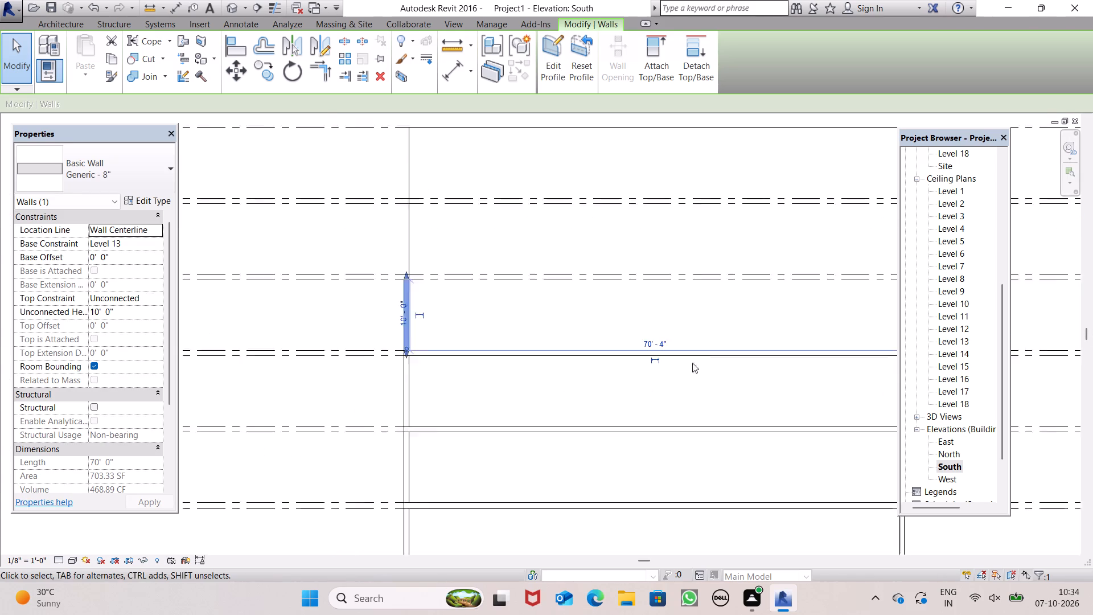
pyautogui.scroll(-5, 695, 318)
pyautogui.click(396, 259)
pyautogui.scroll(-4, 396, 259)
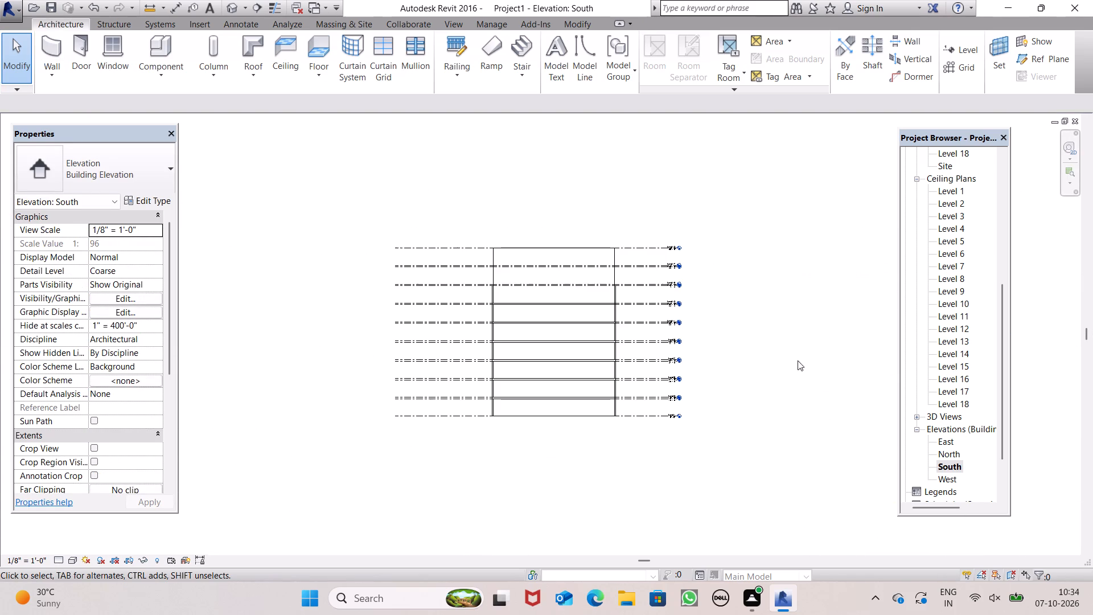
pyautogui.scroll(1, 767, 341)
pyautogui.scroll(-1, 957, 454)
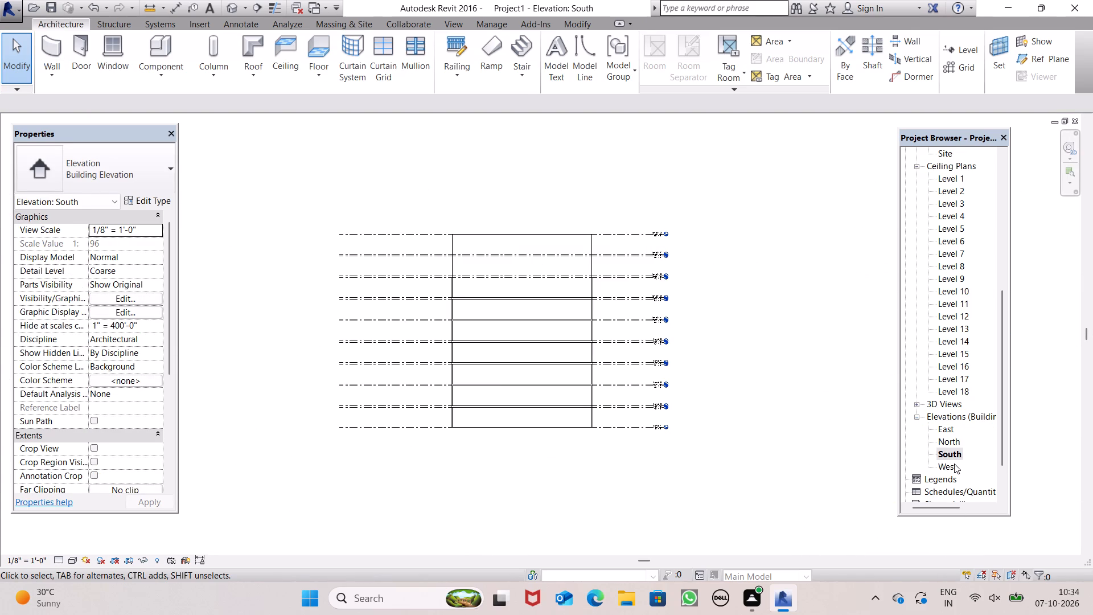
pyautogui.doubleClick(953, 464)
pyautogui.scroll(-1, 426, 335)
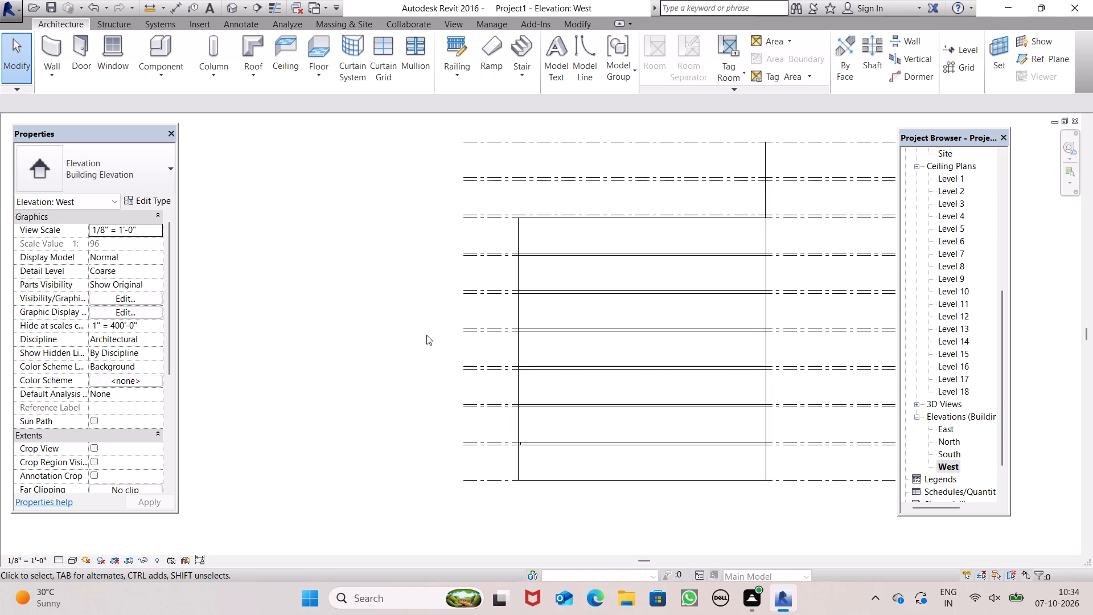
pyautogui.scroll(-2, 426, 335)
pyautogui.scroll(5, 635, 247)
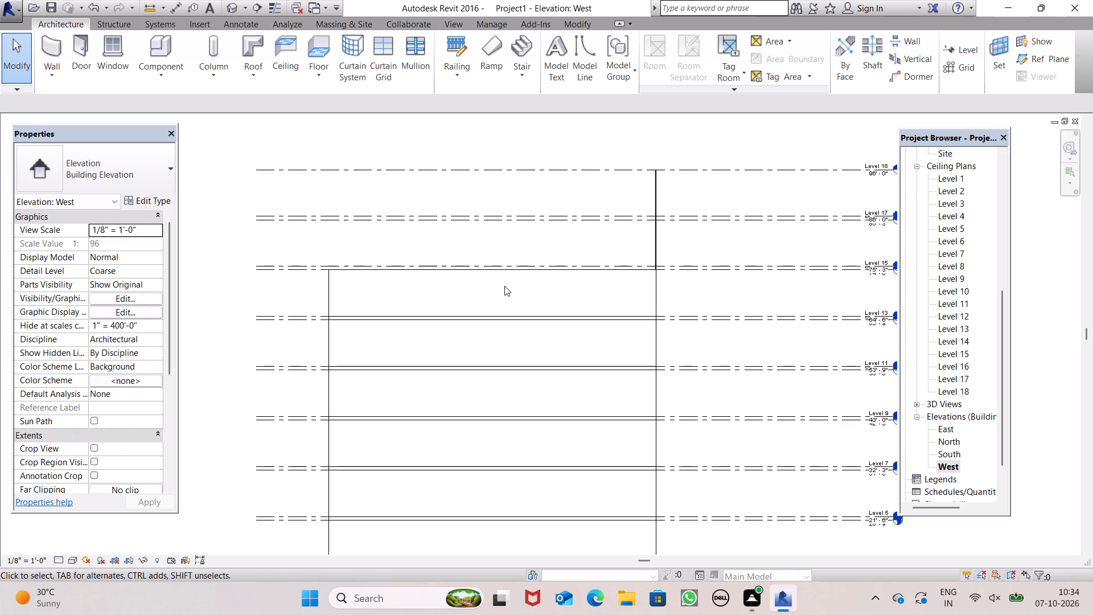
pyautogui.click(506, 270)
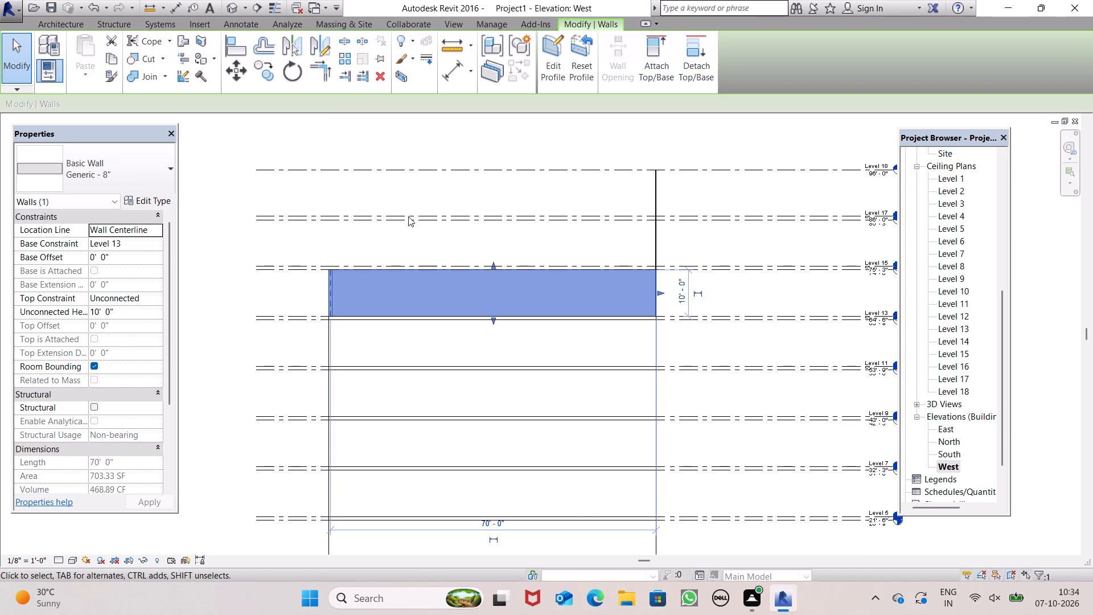
pyautogui.click(603, 147)
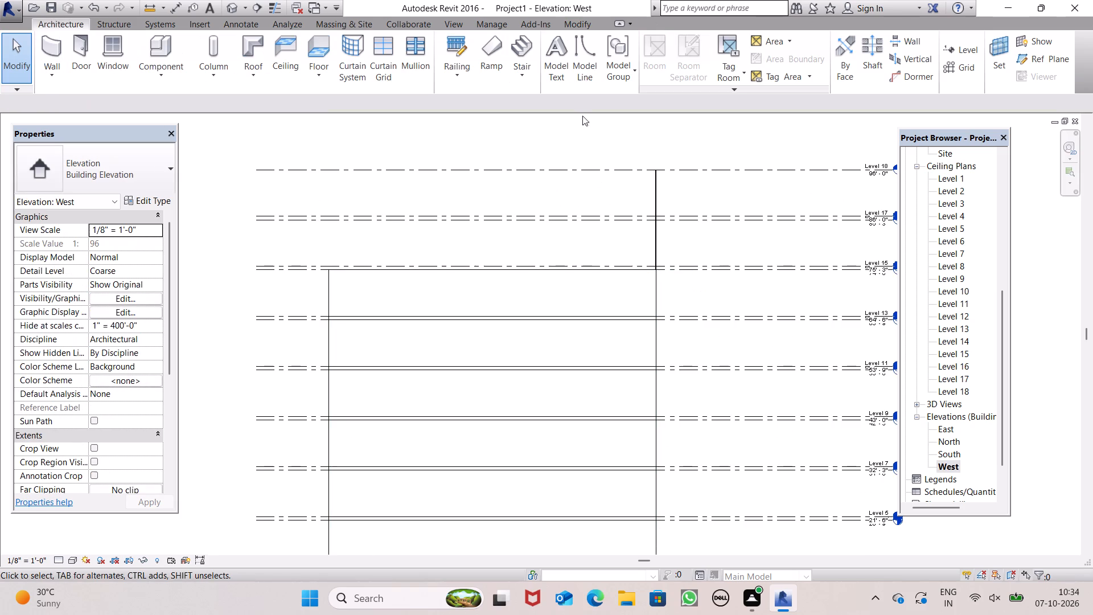
# Inspect the top storey's walls from several sides in the 3D view.
pyautogui.click(237, 8)
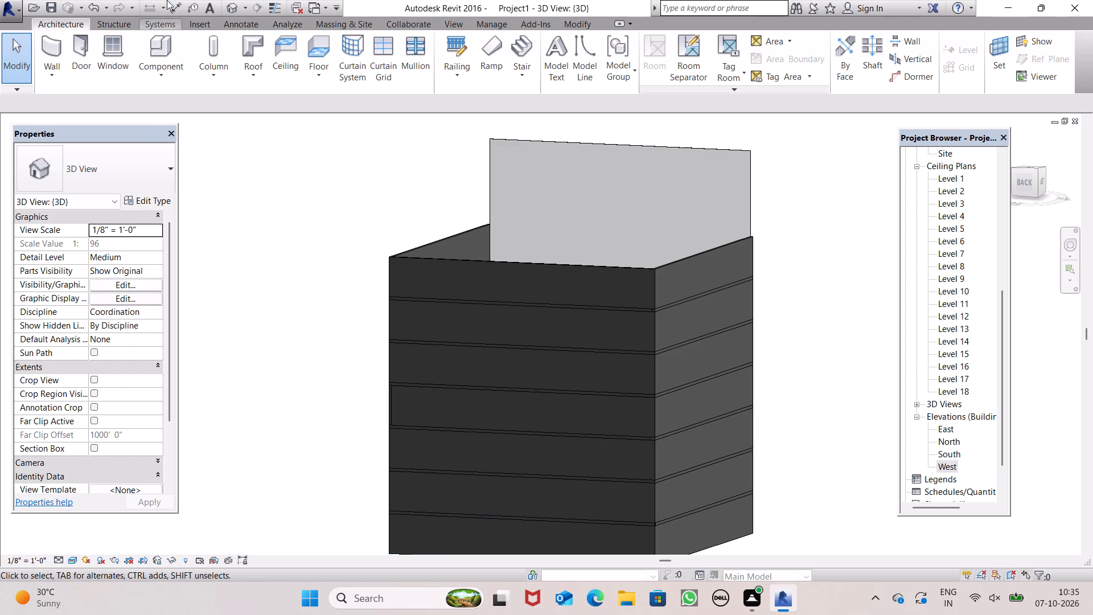
pyautogui.scroll(-4, 781, 187)
pyautogui.moveTo(692, 251); pyautogui.dragTo(679, 295, button='middle')
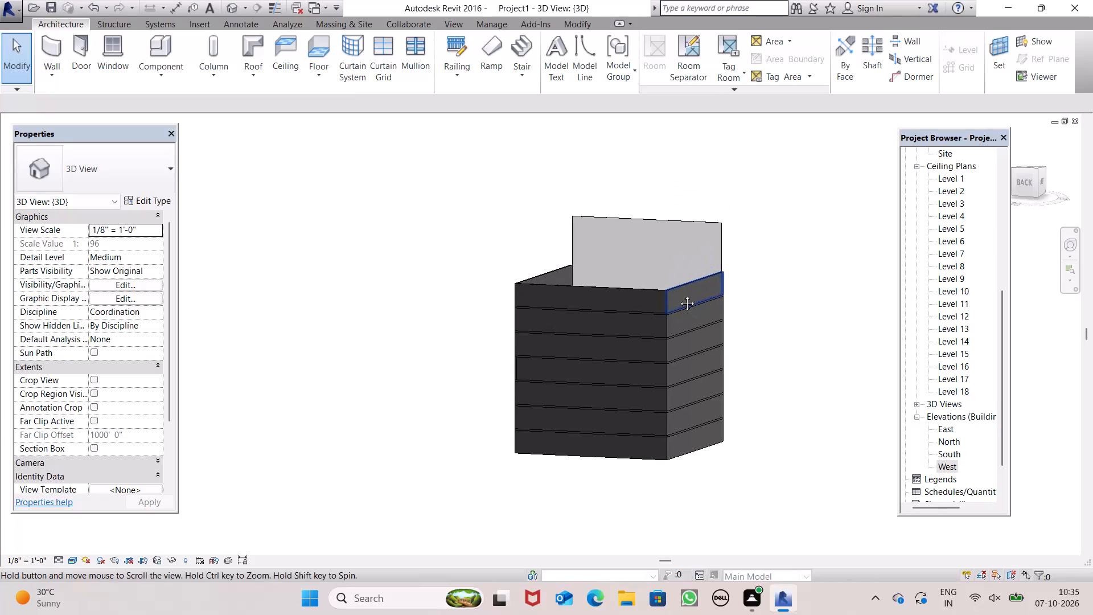
pyautogui.moveTo(679, 295); pyautogui.dragTo(661, 304, button='middle')
pyautogui.scroll(6, 687, 306)
pyautogui.scroll(-5, 731, 264)
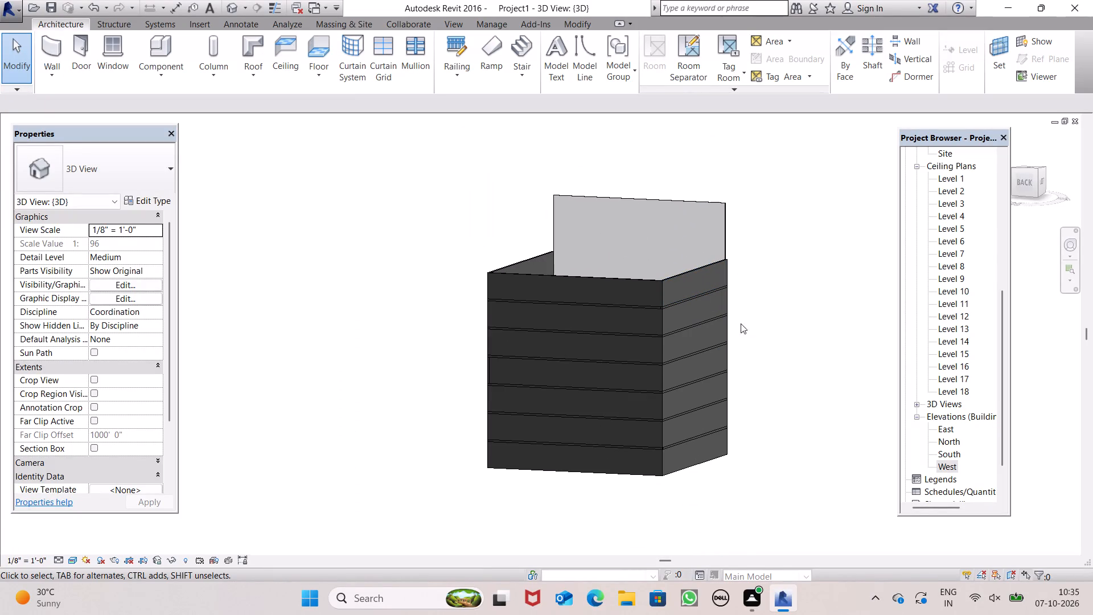
pyautogui.keyDown('shift'); pyautogui.moveTo(758, 302); pyautogui.dragTo(624, 346, button='middle'); pyautogui.keyUp('shift')
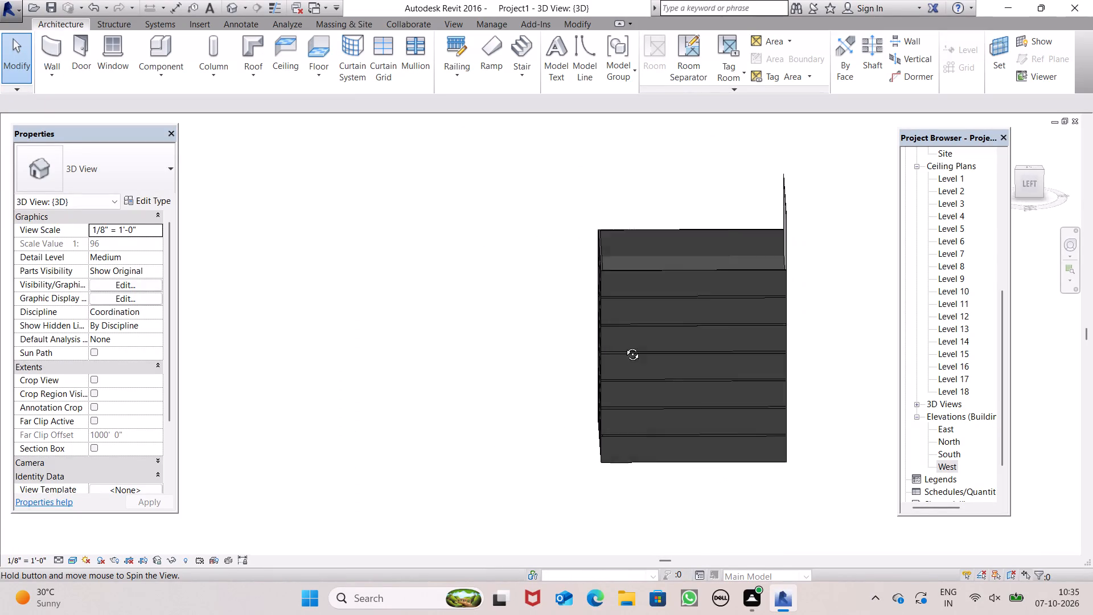
pyautogui.keyDown('shift'); pyautogui.moveTo(624, 346); pyautogui.dragTo(761, 361, button='middle'); pyautogui.keyUp('shift')
pyautogui.scroll(3, 946, 261)
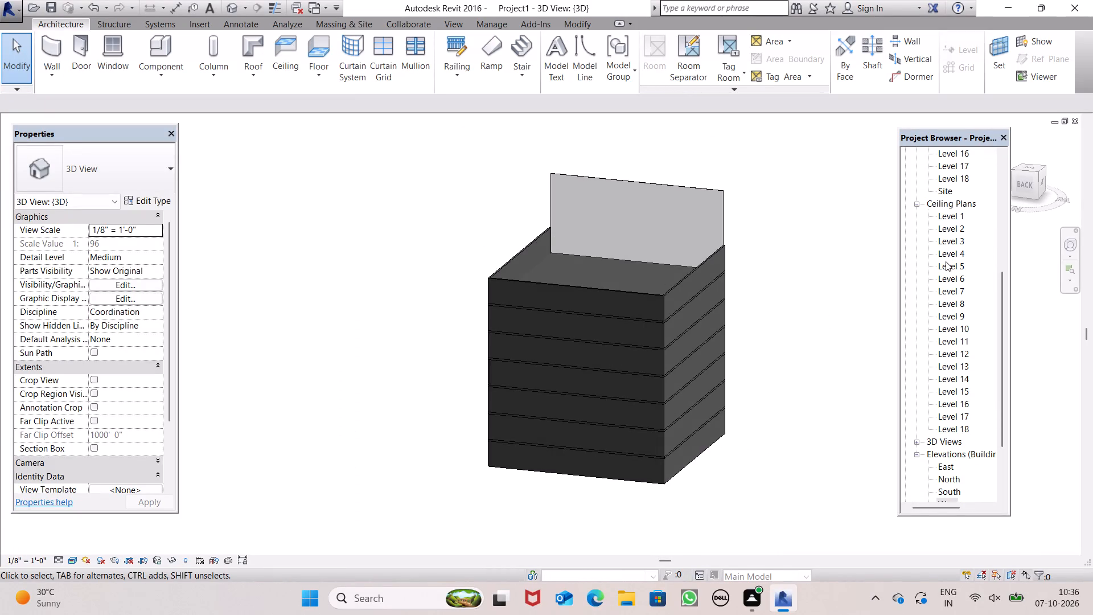
# In the East elevation, examine which level the tops of the uppermost walls meet.
pyautogui.doubleClick(948, 468)
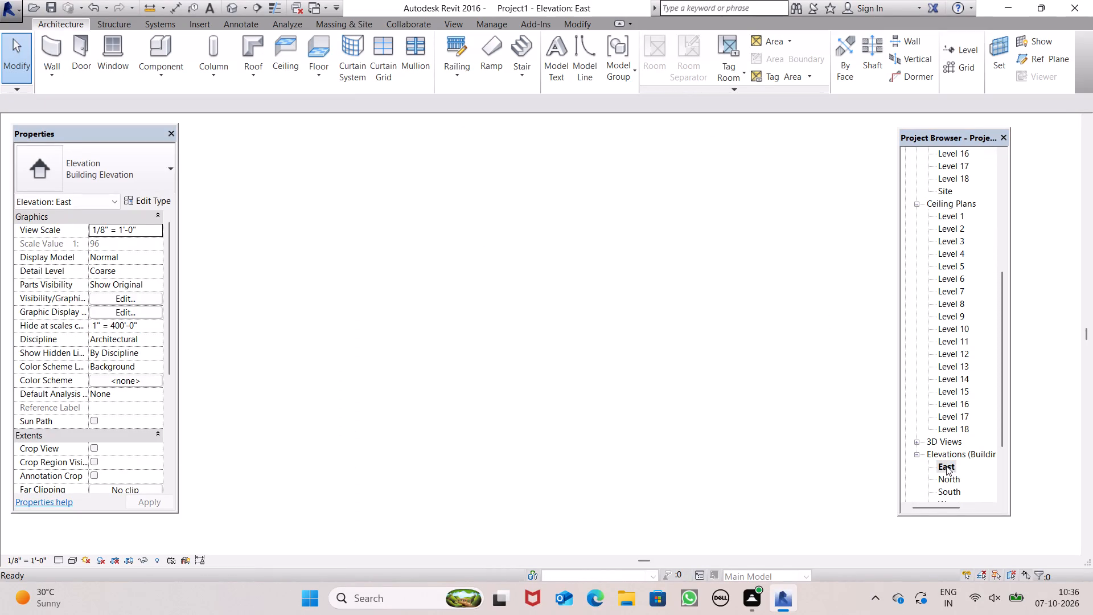
pyautogui.scroll(-7, 832, 276)
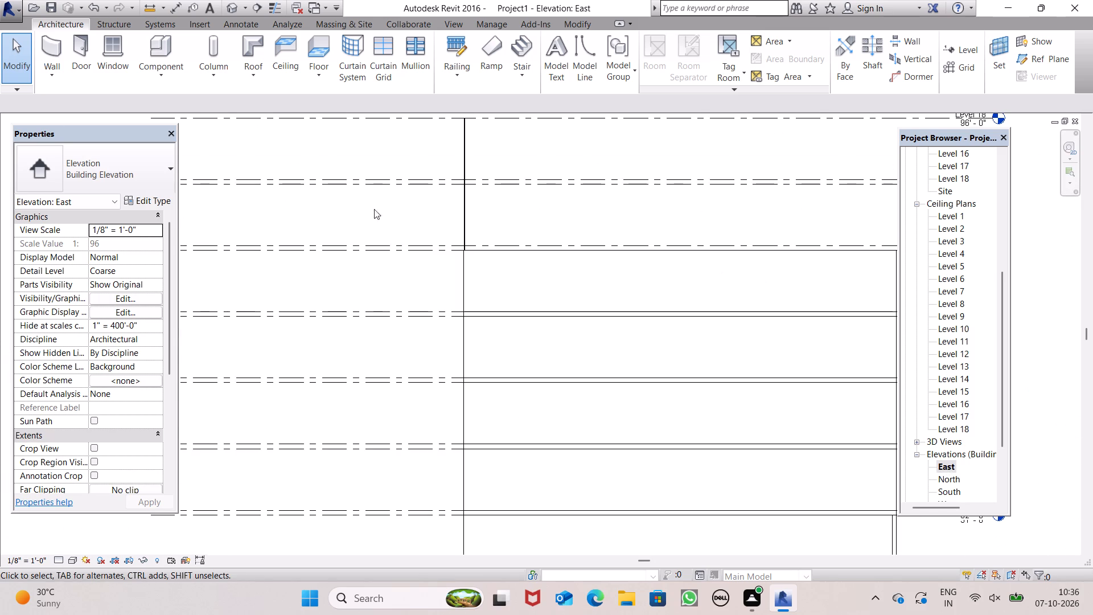
pyautogui.scroll(-3, 606, 314)
pyautogui.scroll(1, 767, 300)
pyautogui.scroll(-1, 773, 292)
pyautogui.scroll(5, 778, 288)
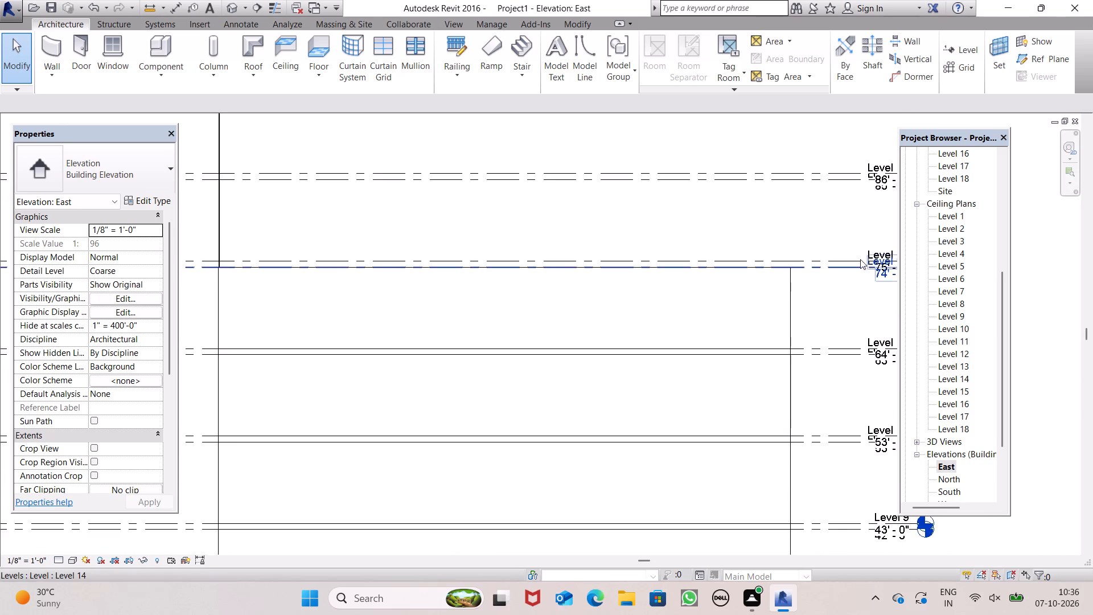
pyautogui.scroll(-4, 686, 269)
pyautogui.scroll(6, 784, 273)
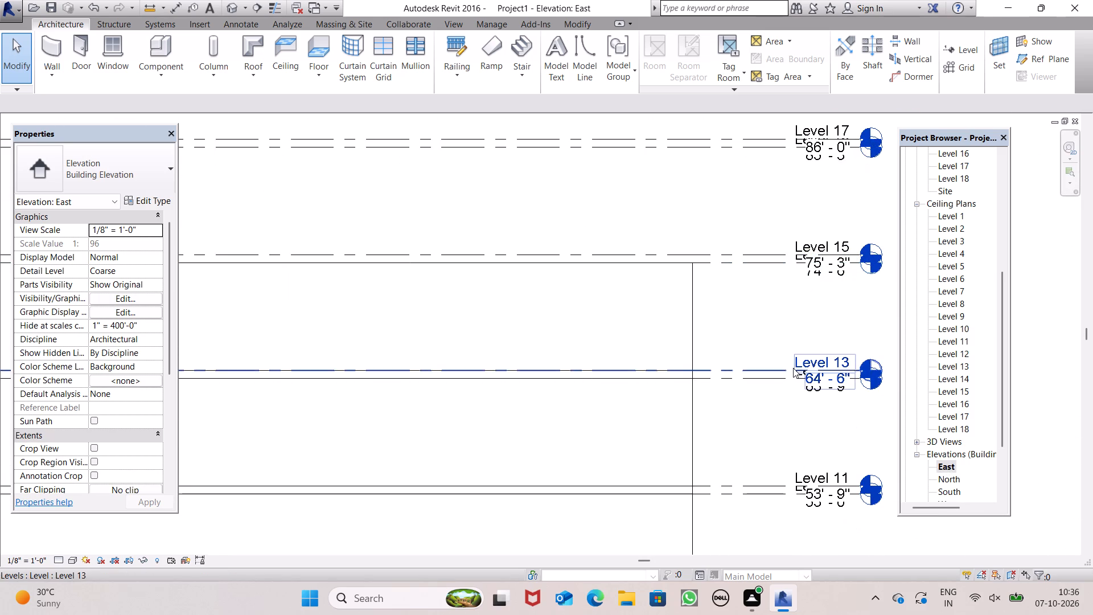
pyautogui.scroll(4, 946, 199)
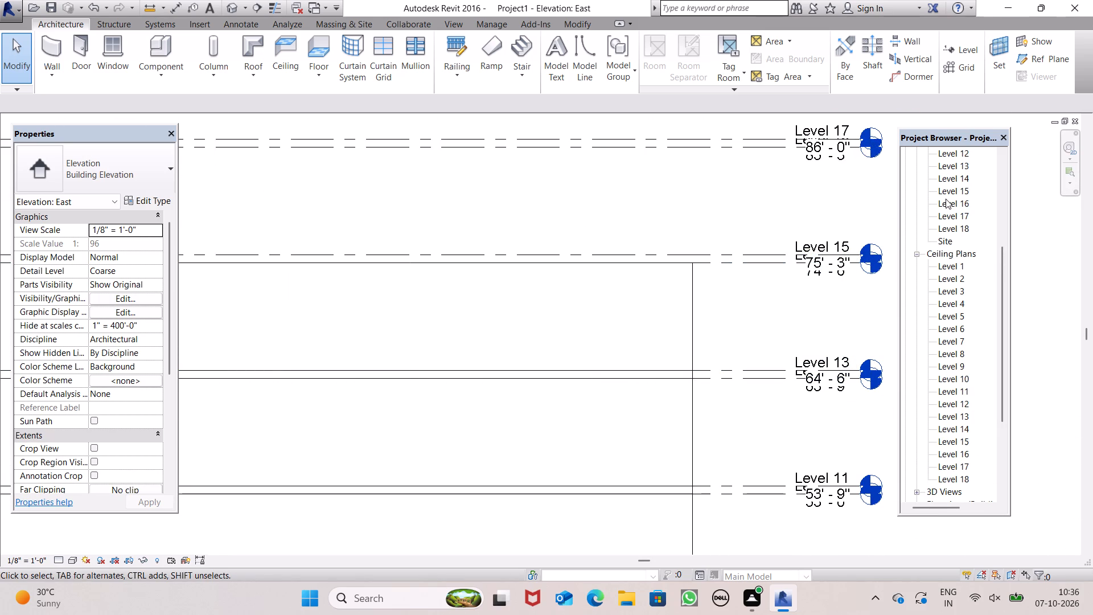
# On the Level 14 floor plan, create a flat Generic - 9" footprint roof with a rectangular boundary along the outer wall faces.
pyautogui.doubleClick(956, 177)
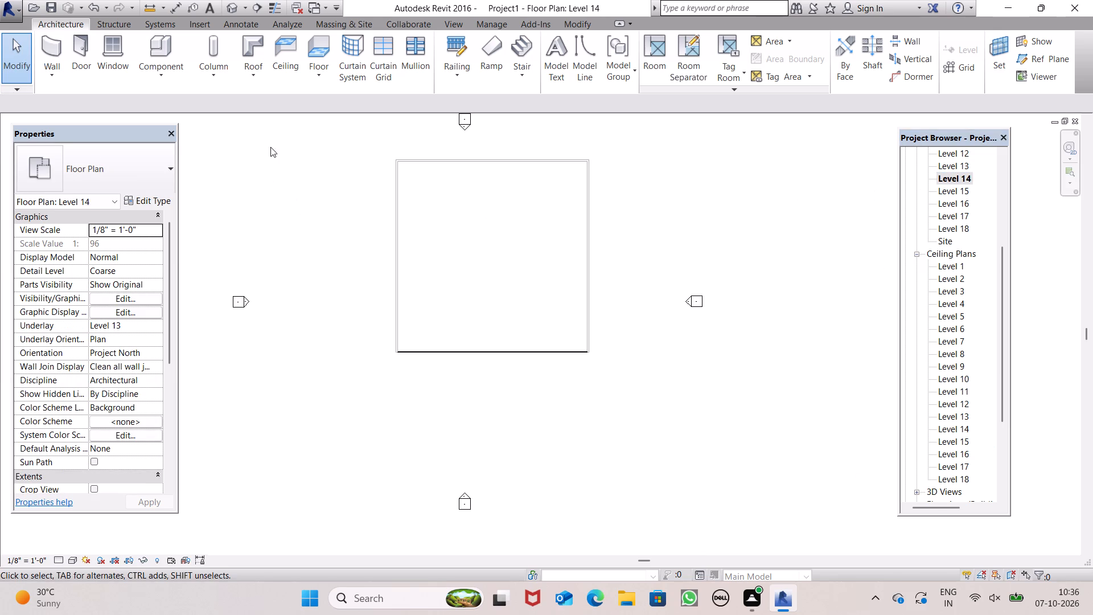
pyautogui.click(246, 47)
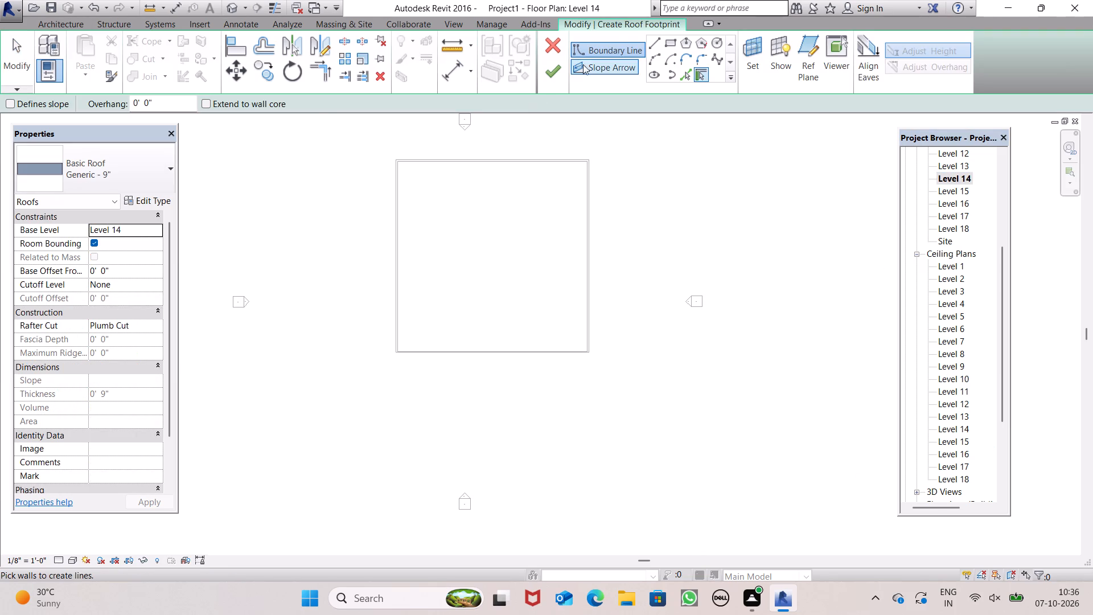
pyautogui.click(669, 40)
pyautogui.scroll(6, 500, 135)
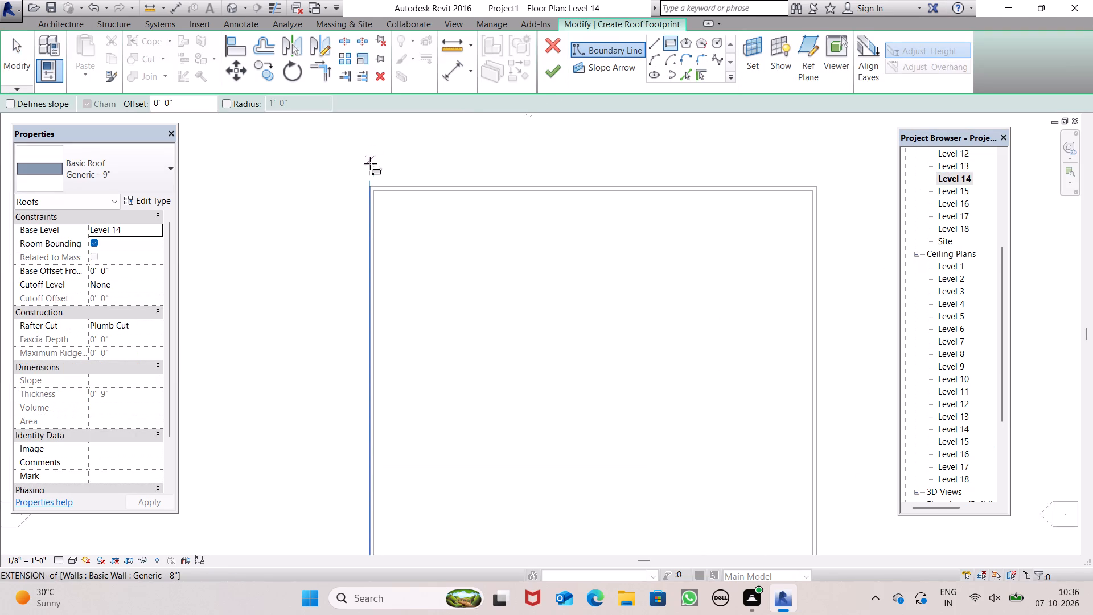
pyautogui.click(368, 183)
pyautogui.scroll(-7, 442, 255)
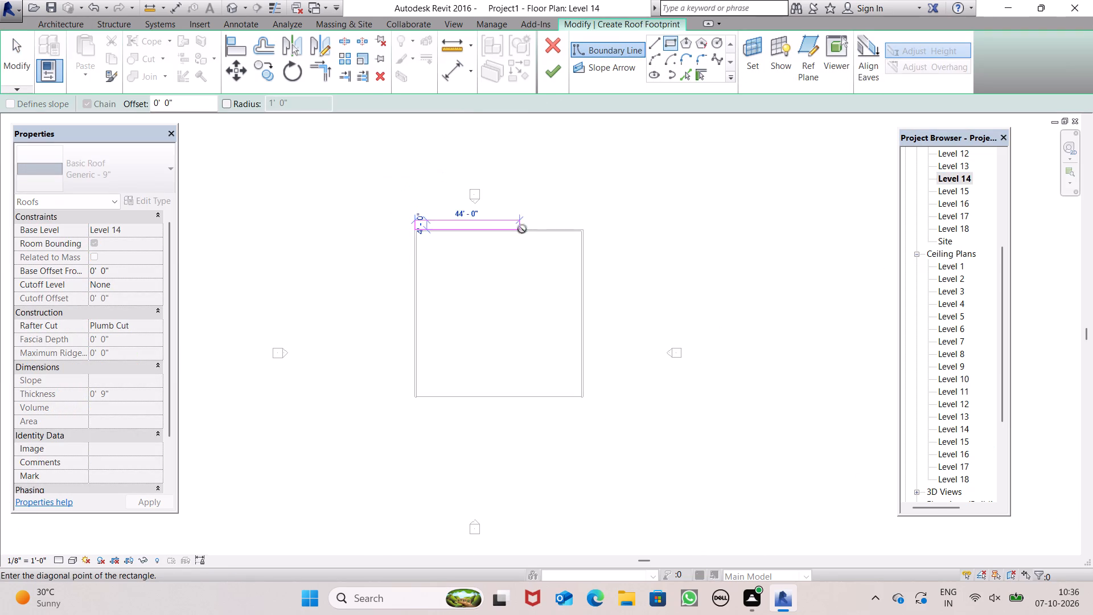
pyautogui.scroll(4, 586, 400)
pyautogui.scroll(-1, 586, 401)
pyautogui.scroll(15, 586, 401)
pyautogui.scroll(-1, 557, 390)
pyautogui.scroll(1, 557, 390)
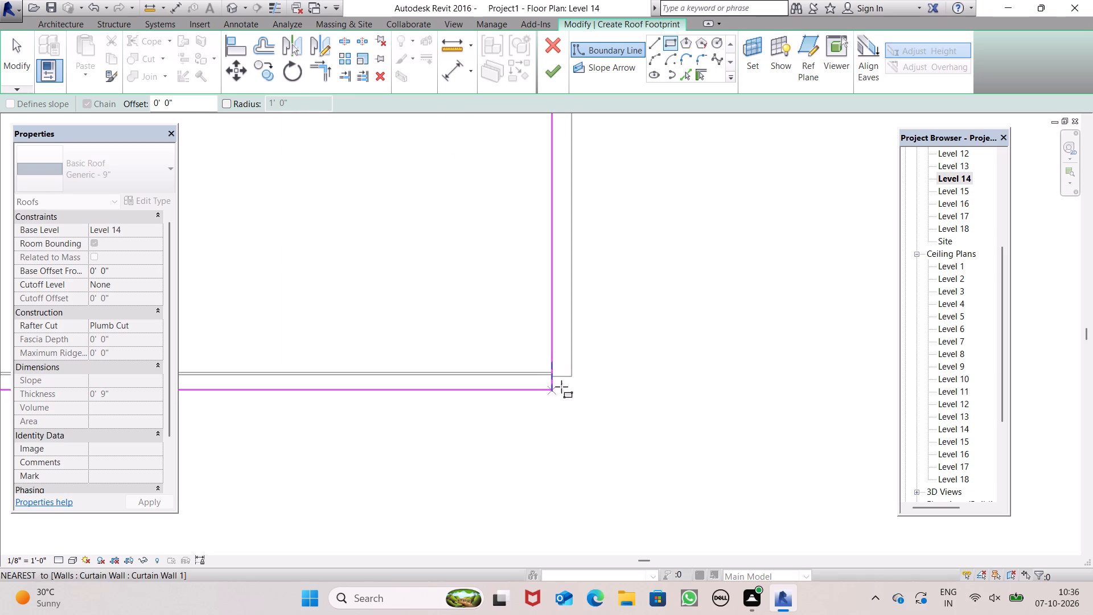
pyautogui.scroll(1, 561, 387)
pyautogui.click(575, 376)
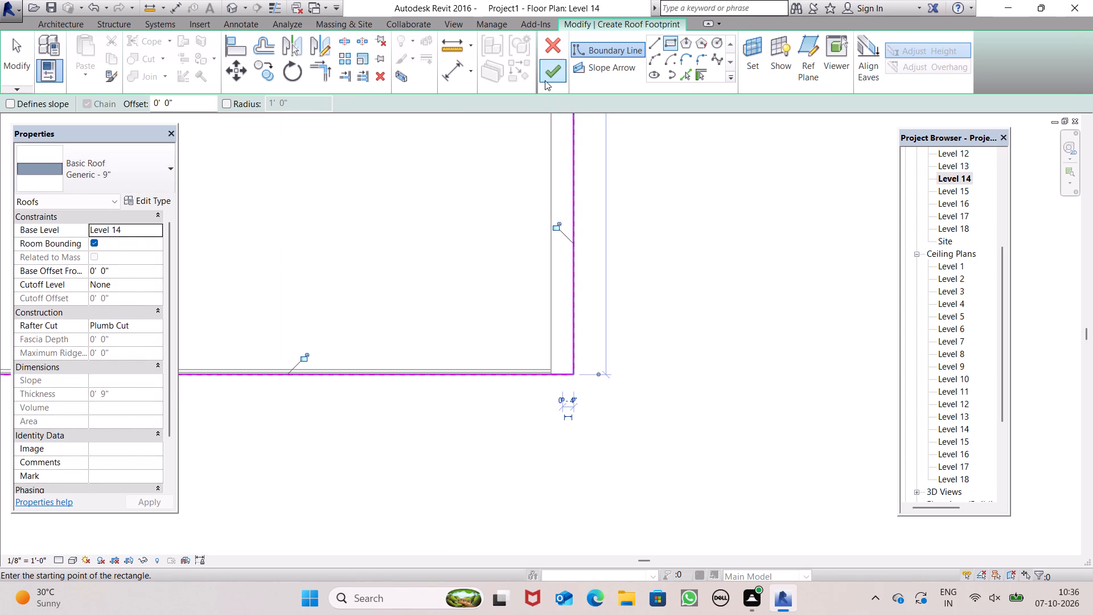
pyautogui.click(545, 80)
pyautogui.click(585, 310)
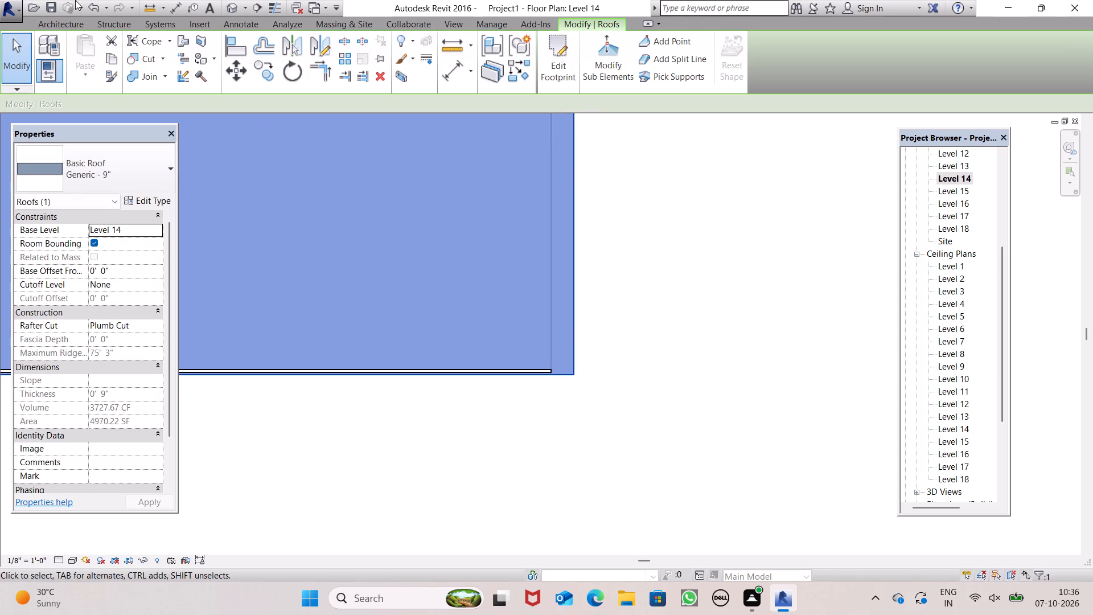
# Check the Level 14 roof on the building in the 3D view.
pyautogui.click(227, 9)
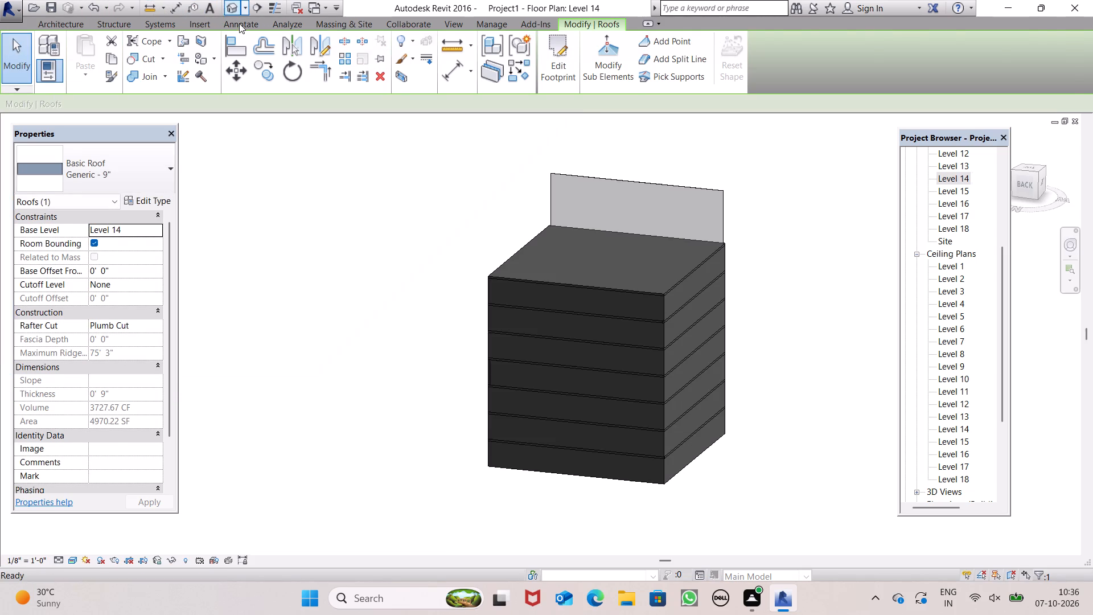
pyautogui.scroll(2, 717, 232)
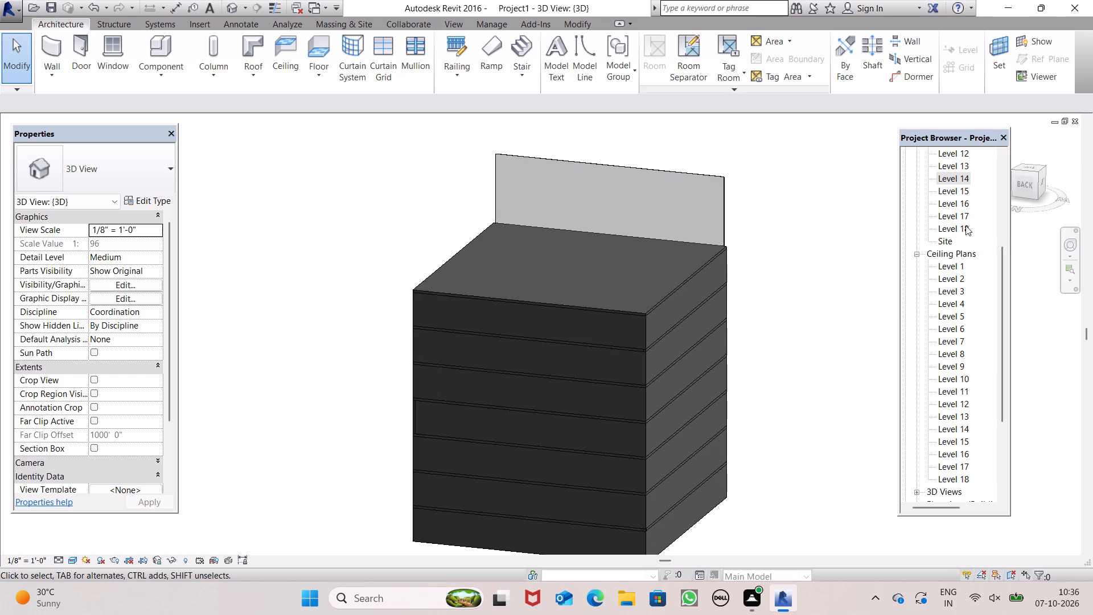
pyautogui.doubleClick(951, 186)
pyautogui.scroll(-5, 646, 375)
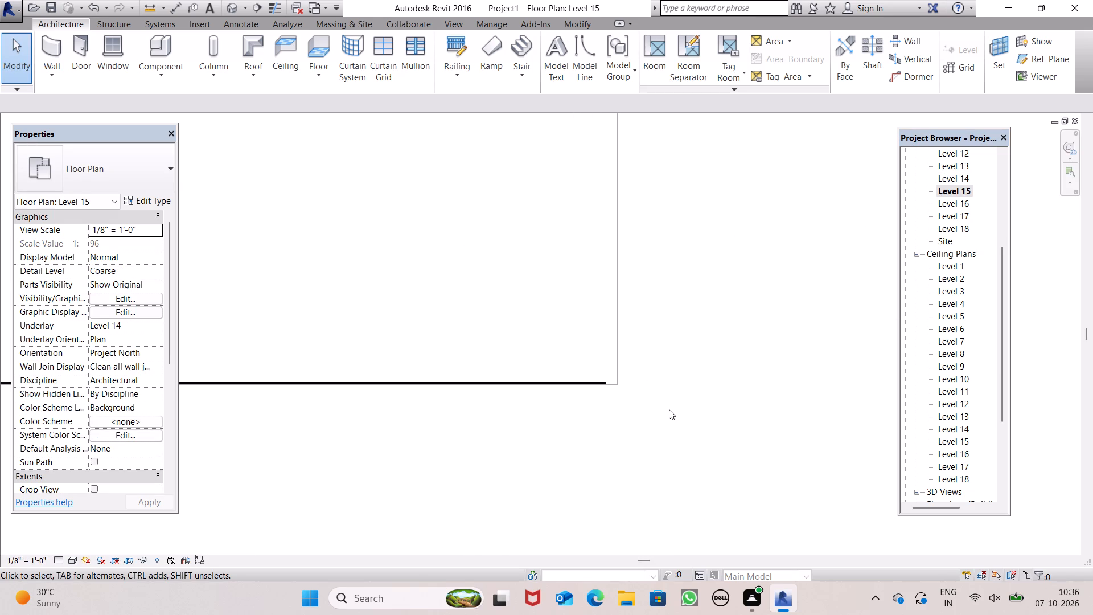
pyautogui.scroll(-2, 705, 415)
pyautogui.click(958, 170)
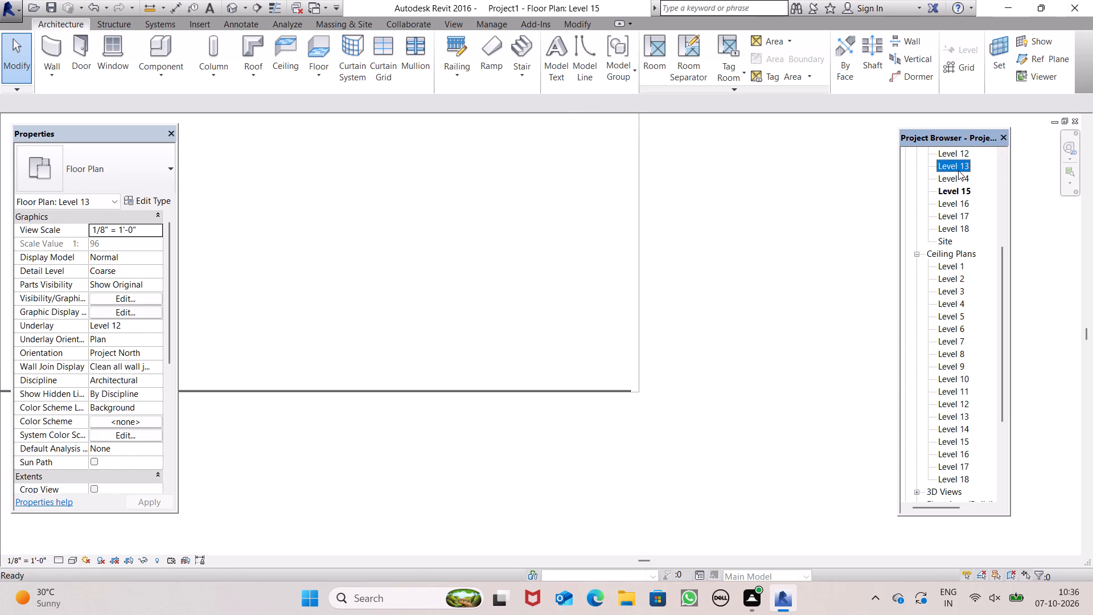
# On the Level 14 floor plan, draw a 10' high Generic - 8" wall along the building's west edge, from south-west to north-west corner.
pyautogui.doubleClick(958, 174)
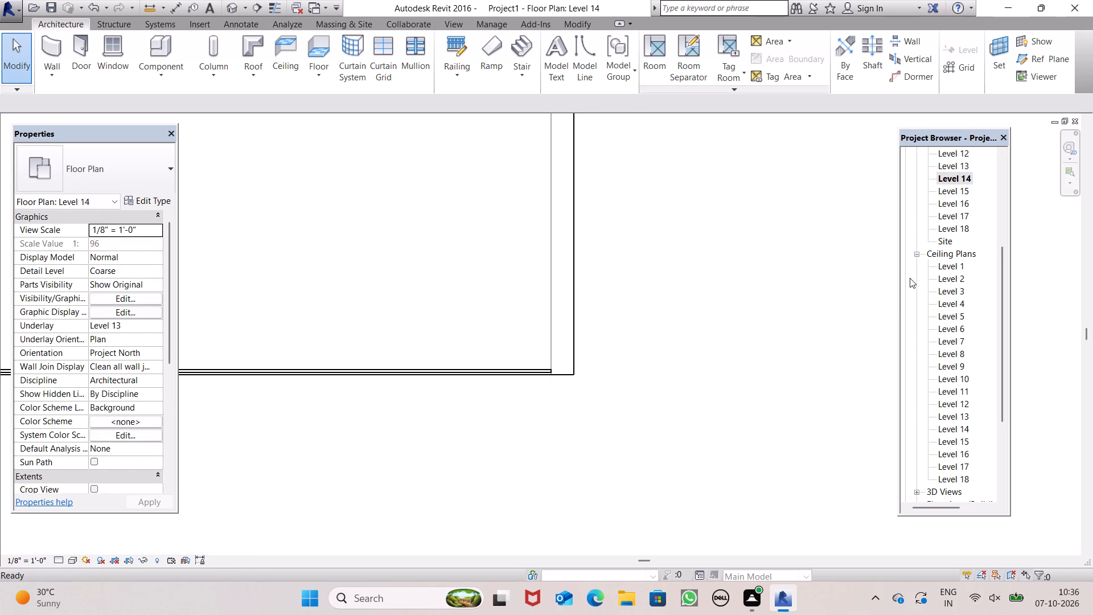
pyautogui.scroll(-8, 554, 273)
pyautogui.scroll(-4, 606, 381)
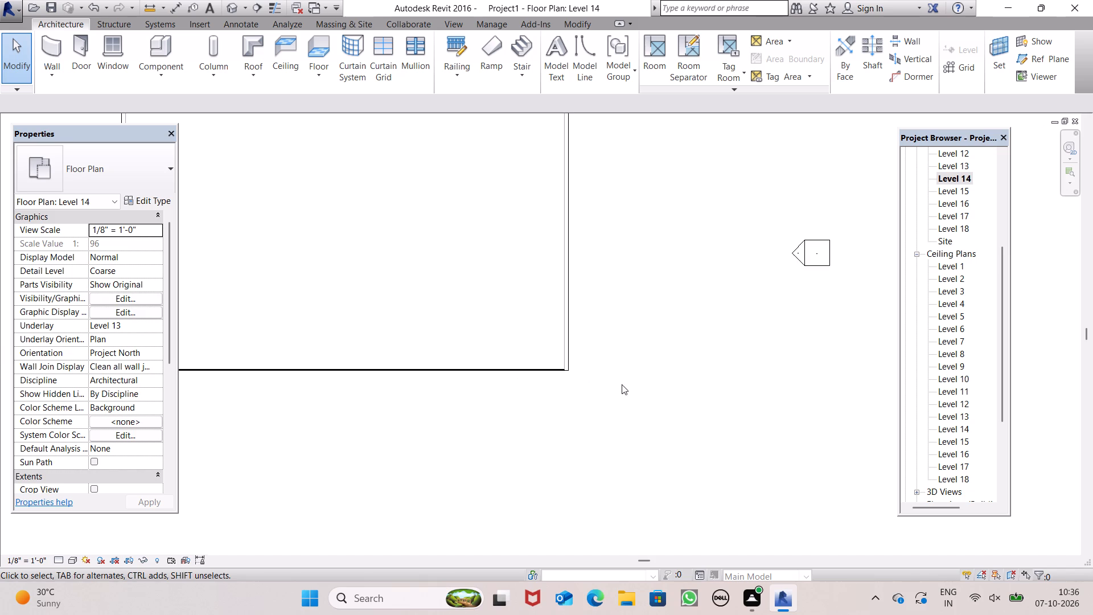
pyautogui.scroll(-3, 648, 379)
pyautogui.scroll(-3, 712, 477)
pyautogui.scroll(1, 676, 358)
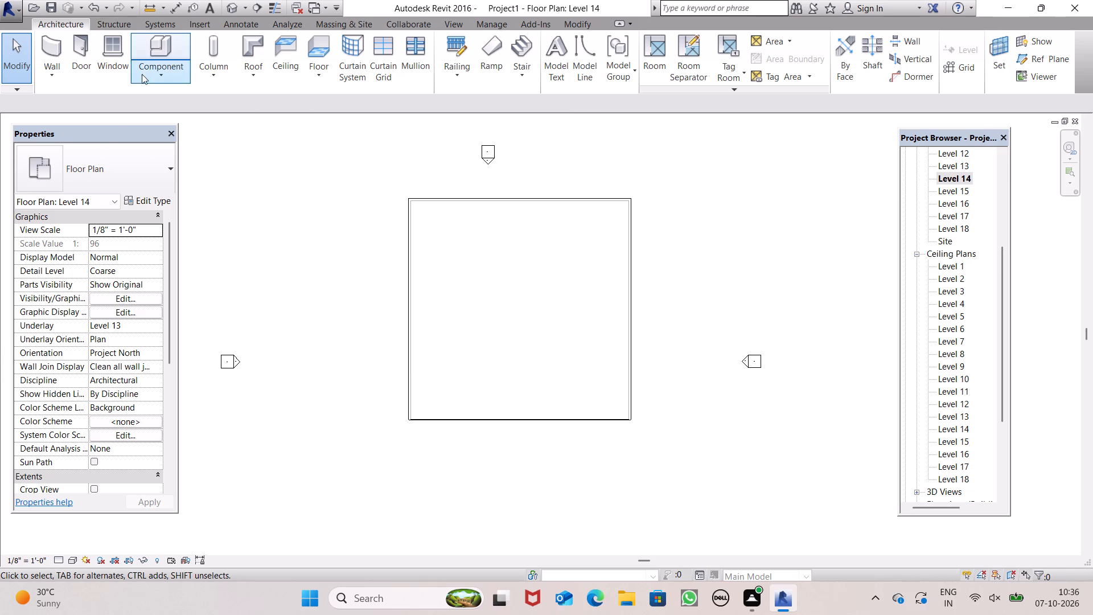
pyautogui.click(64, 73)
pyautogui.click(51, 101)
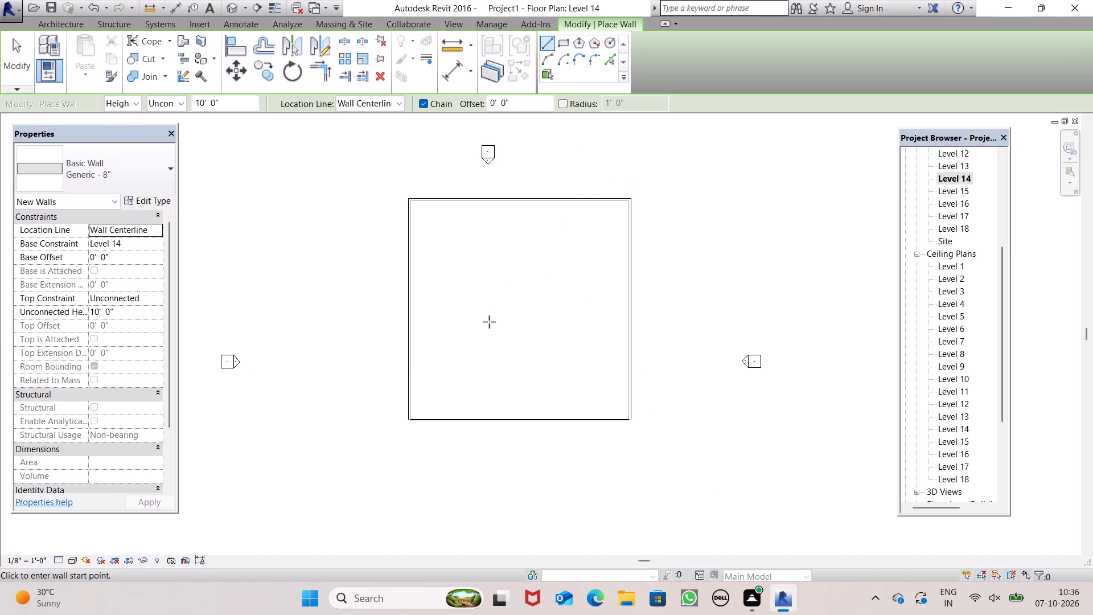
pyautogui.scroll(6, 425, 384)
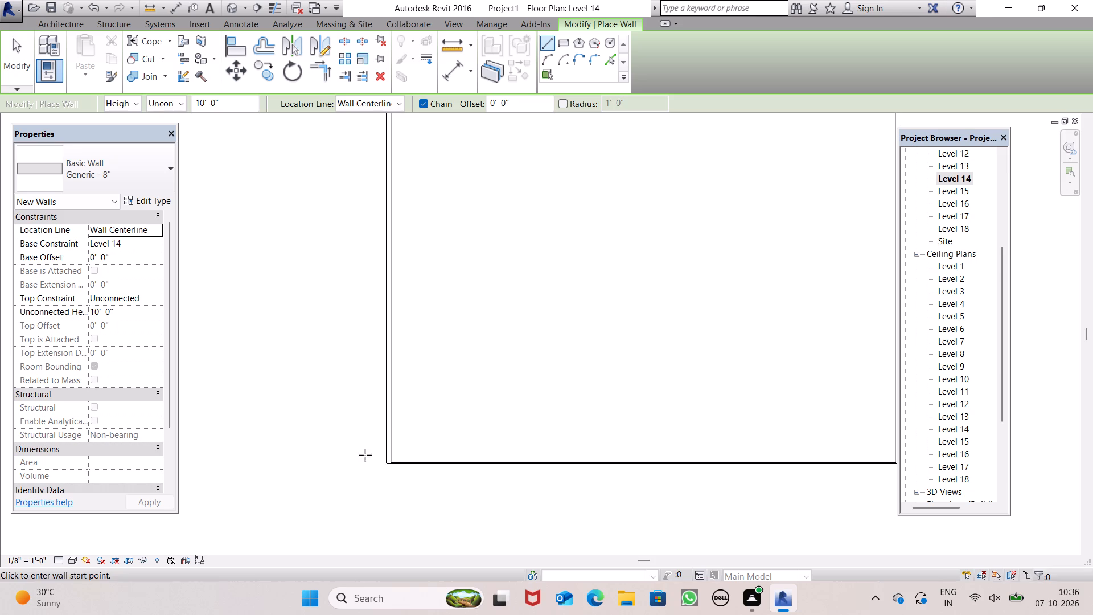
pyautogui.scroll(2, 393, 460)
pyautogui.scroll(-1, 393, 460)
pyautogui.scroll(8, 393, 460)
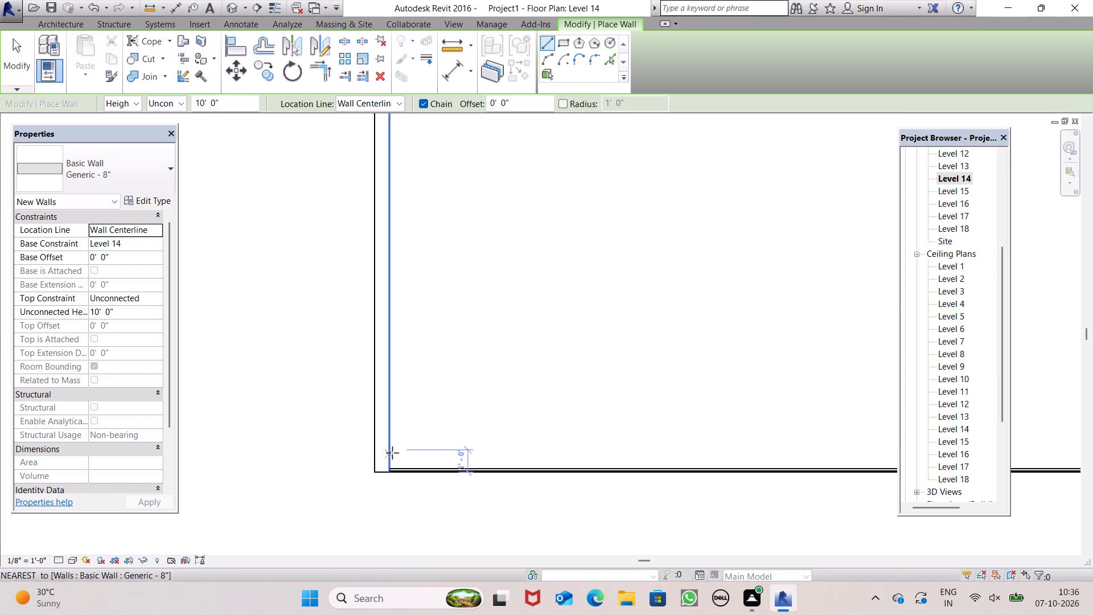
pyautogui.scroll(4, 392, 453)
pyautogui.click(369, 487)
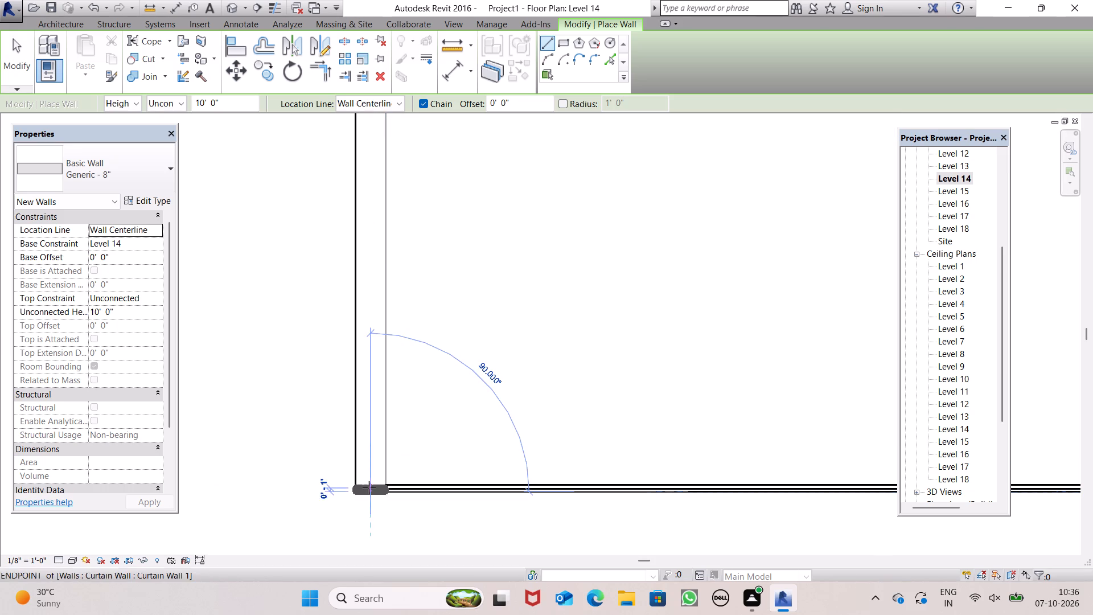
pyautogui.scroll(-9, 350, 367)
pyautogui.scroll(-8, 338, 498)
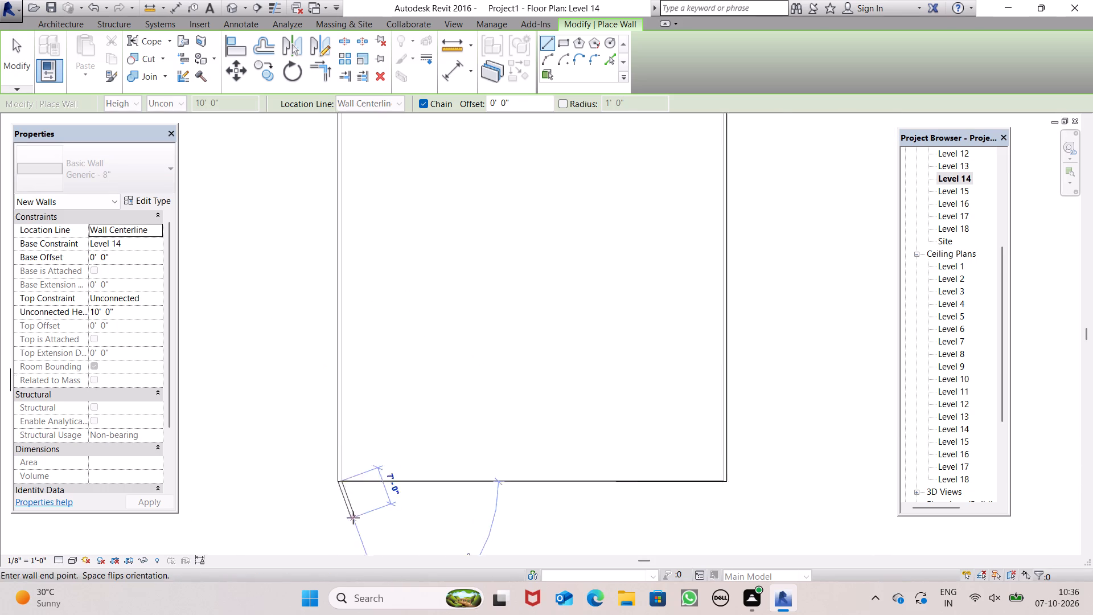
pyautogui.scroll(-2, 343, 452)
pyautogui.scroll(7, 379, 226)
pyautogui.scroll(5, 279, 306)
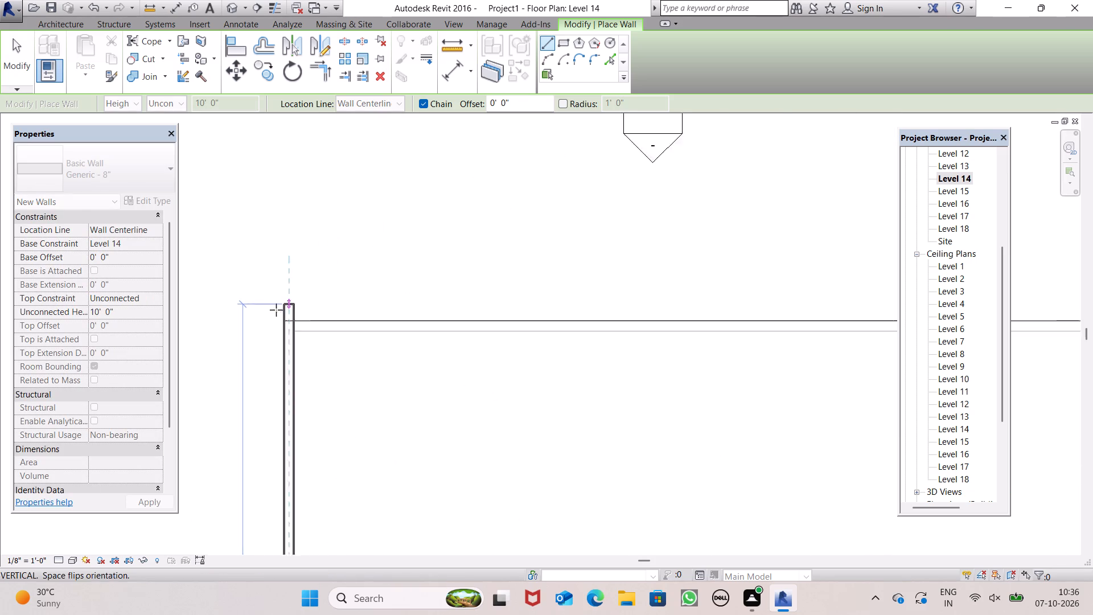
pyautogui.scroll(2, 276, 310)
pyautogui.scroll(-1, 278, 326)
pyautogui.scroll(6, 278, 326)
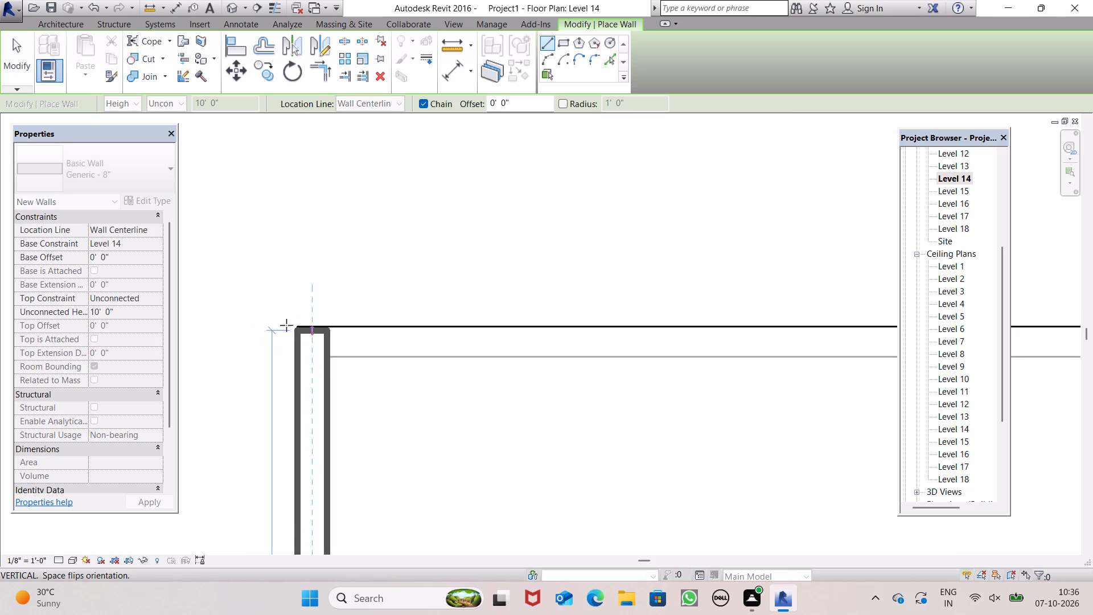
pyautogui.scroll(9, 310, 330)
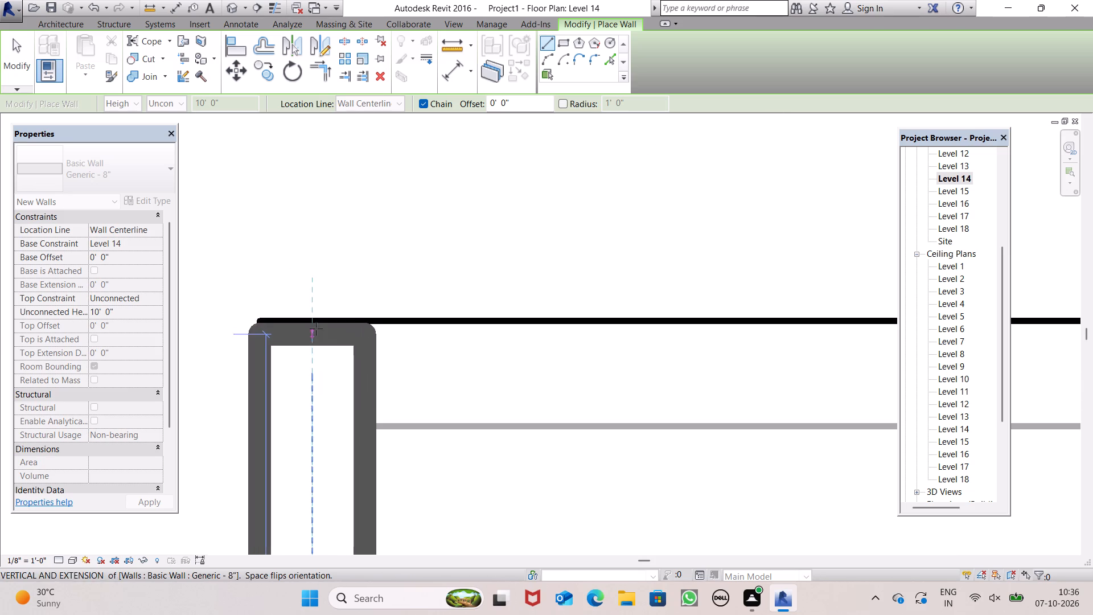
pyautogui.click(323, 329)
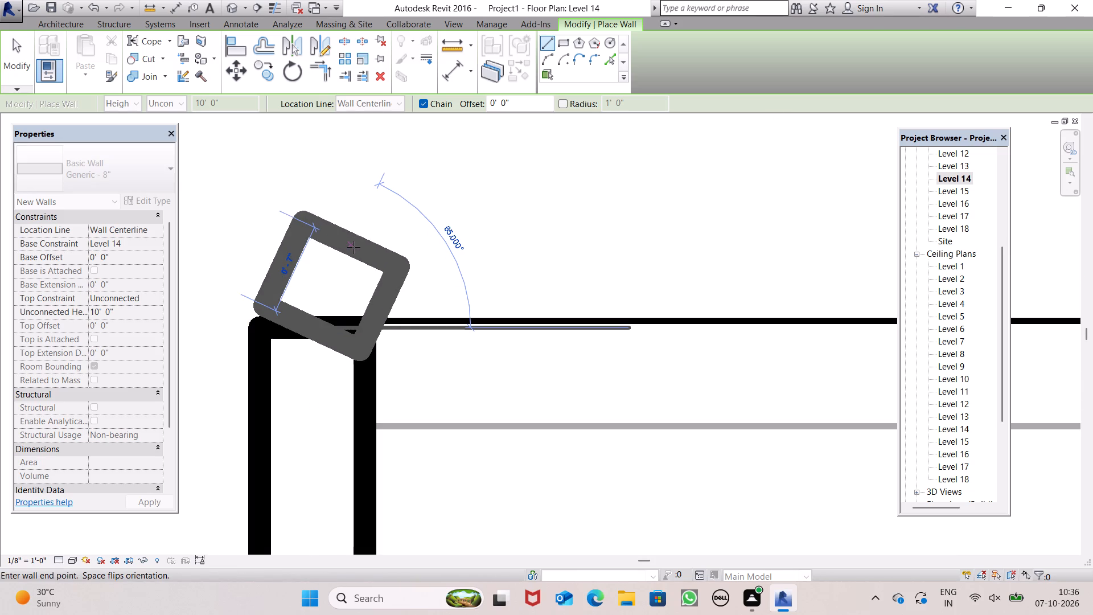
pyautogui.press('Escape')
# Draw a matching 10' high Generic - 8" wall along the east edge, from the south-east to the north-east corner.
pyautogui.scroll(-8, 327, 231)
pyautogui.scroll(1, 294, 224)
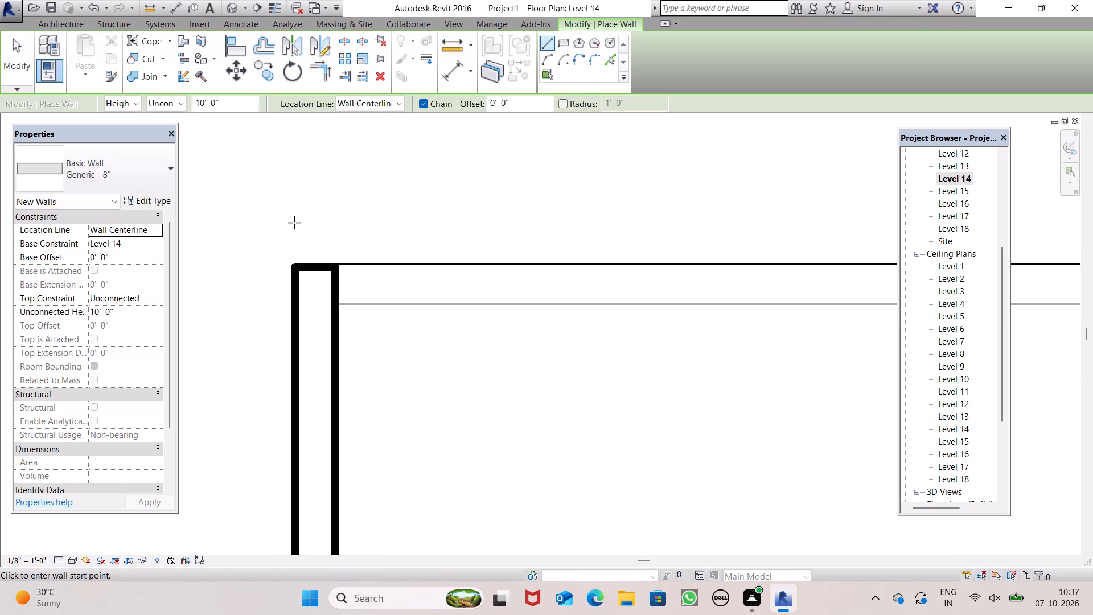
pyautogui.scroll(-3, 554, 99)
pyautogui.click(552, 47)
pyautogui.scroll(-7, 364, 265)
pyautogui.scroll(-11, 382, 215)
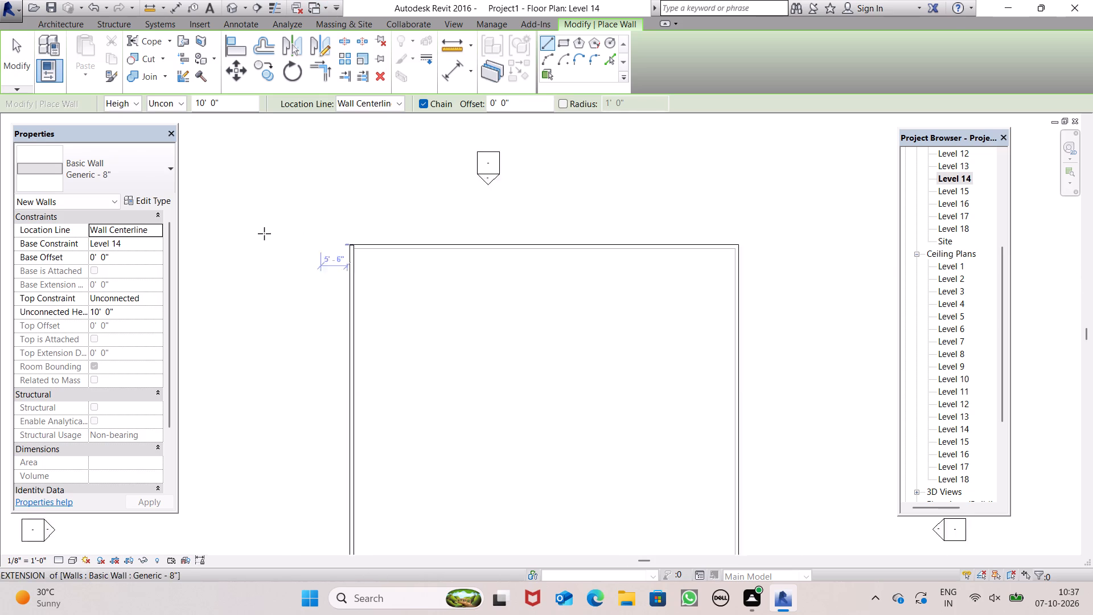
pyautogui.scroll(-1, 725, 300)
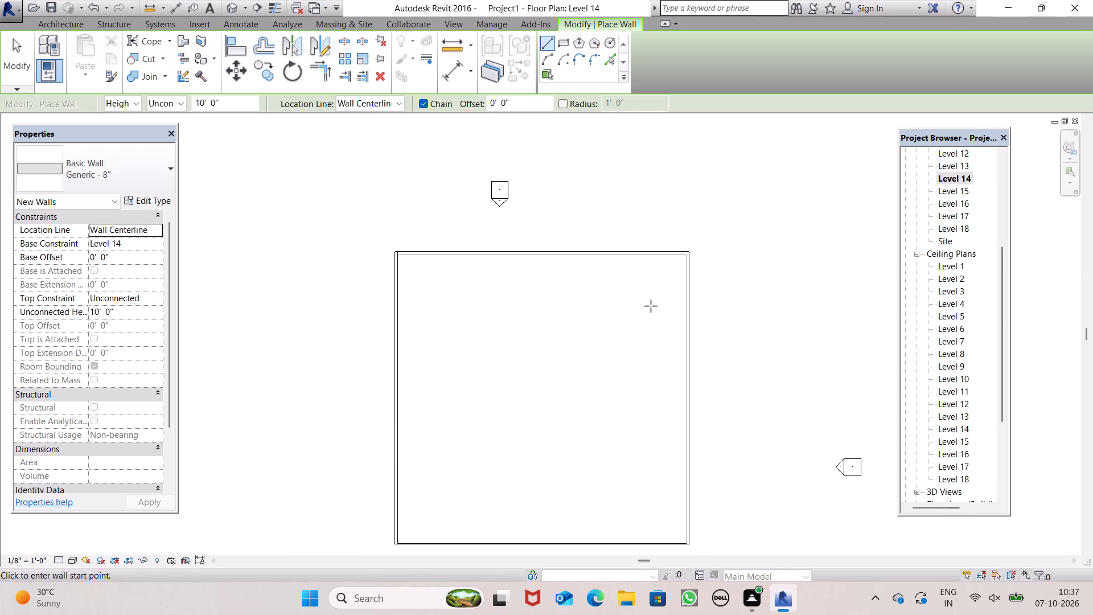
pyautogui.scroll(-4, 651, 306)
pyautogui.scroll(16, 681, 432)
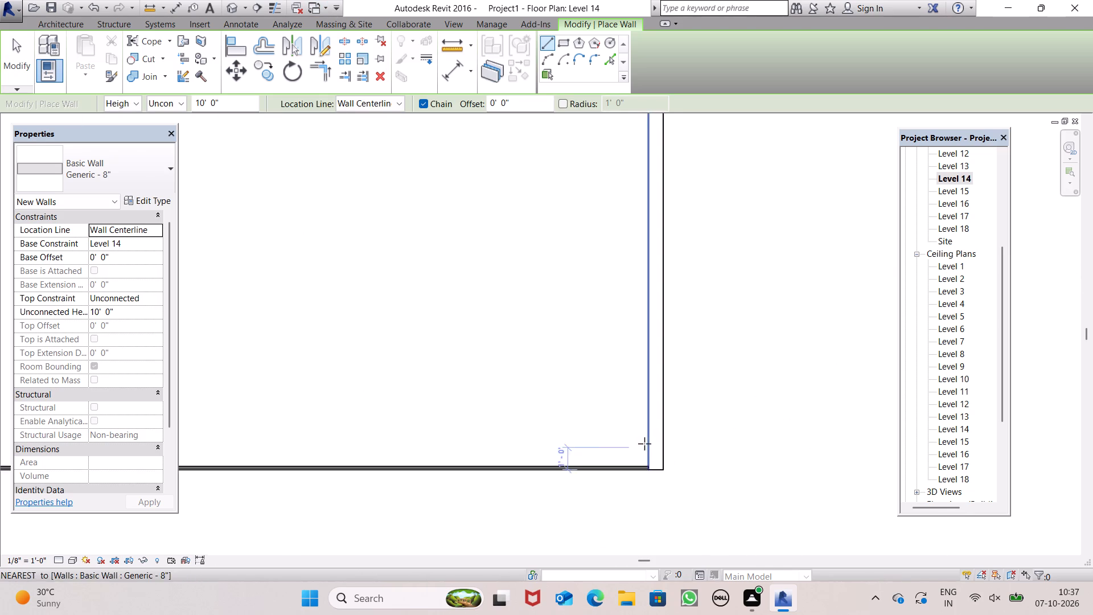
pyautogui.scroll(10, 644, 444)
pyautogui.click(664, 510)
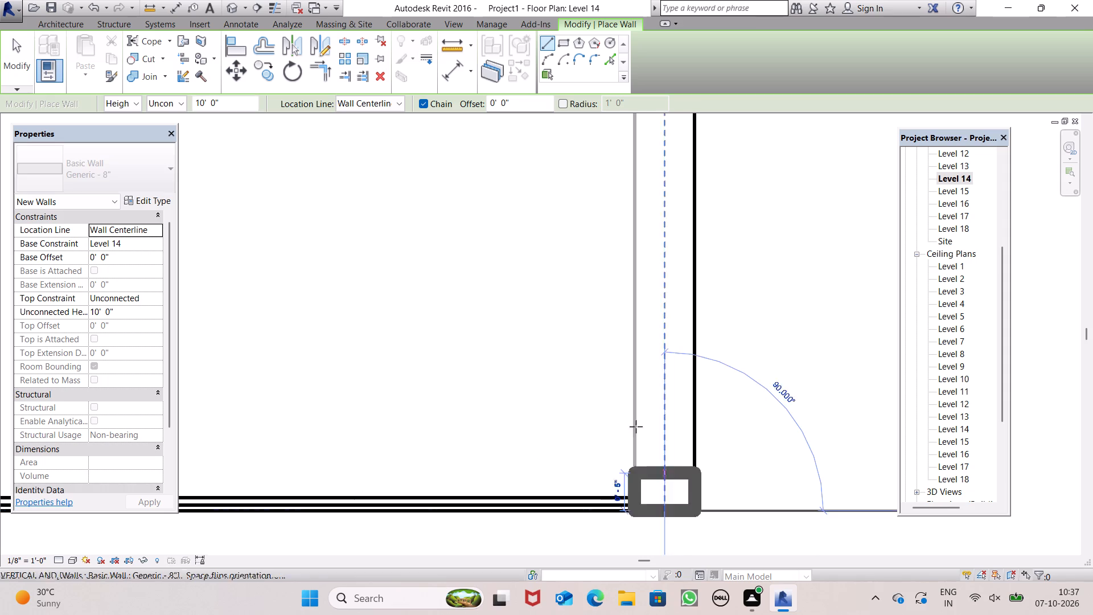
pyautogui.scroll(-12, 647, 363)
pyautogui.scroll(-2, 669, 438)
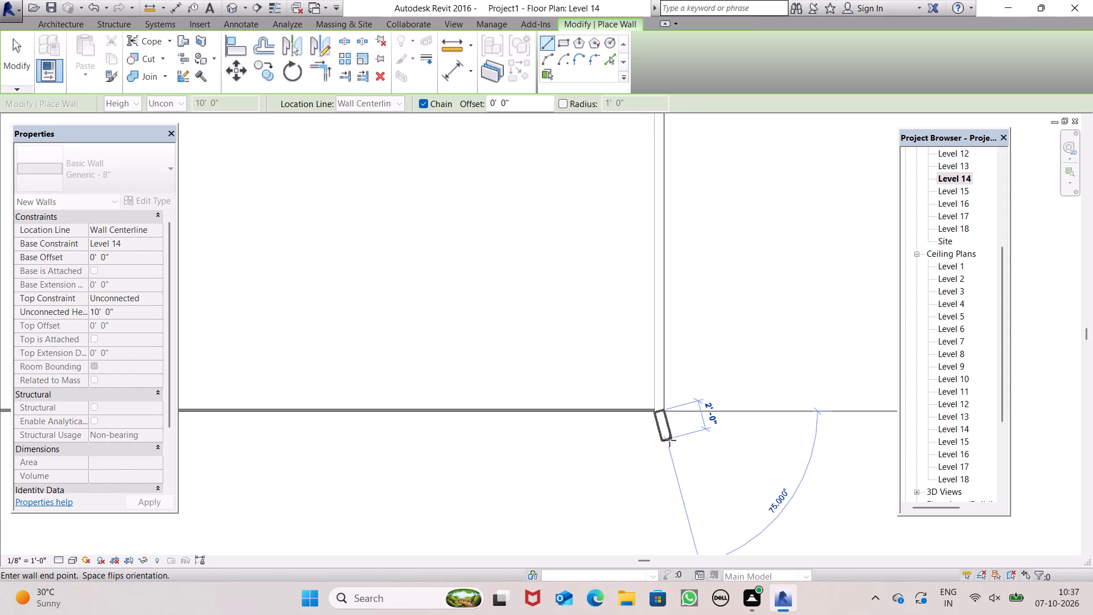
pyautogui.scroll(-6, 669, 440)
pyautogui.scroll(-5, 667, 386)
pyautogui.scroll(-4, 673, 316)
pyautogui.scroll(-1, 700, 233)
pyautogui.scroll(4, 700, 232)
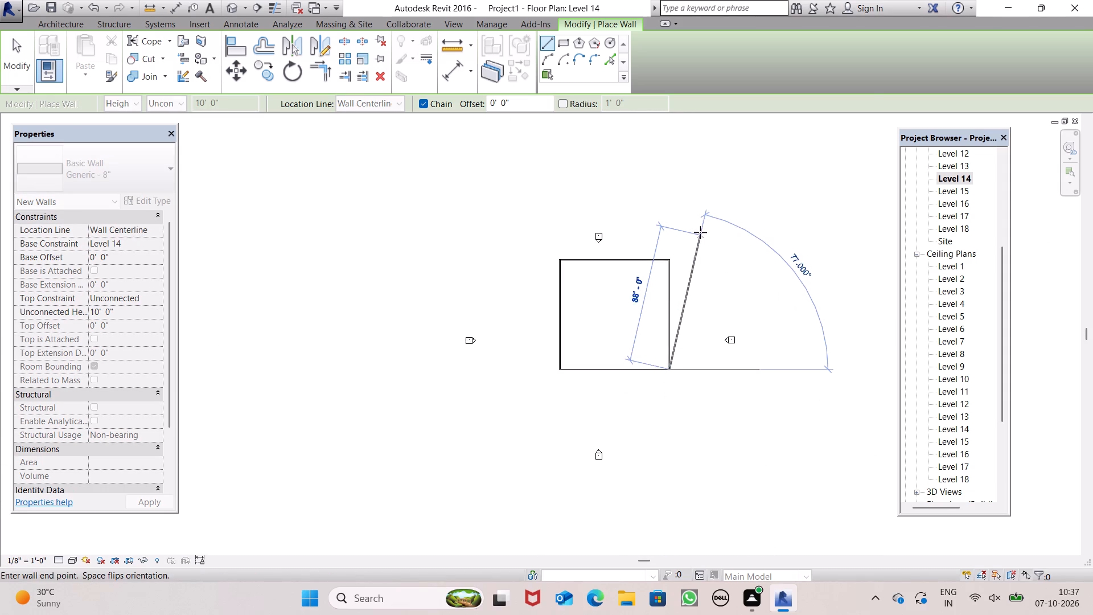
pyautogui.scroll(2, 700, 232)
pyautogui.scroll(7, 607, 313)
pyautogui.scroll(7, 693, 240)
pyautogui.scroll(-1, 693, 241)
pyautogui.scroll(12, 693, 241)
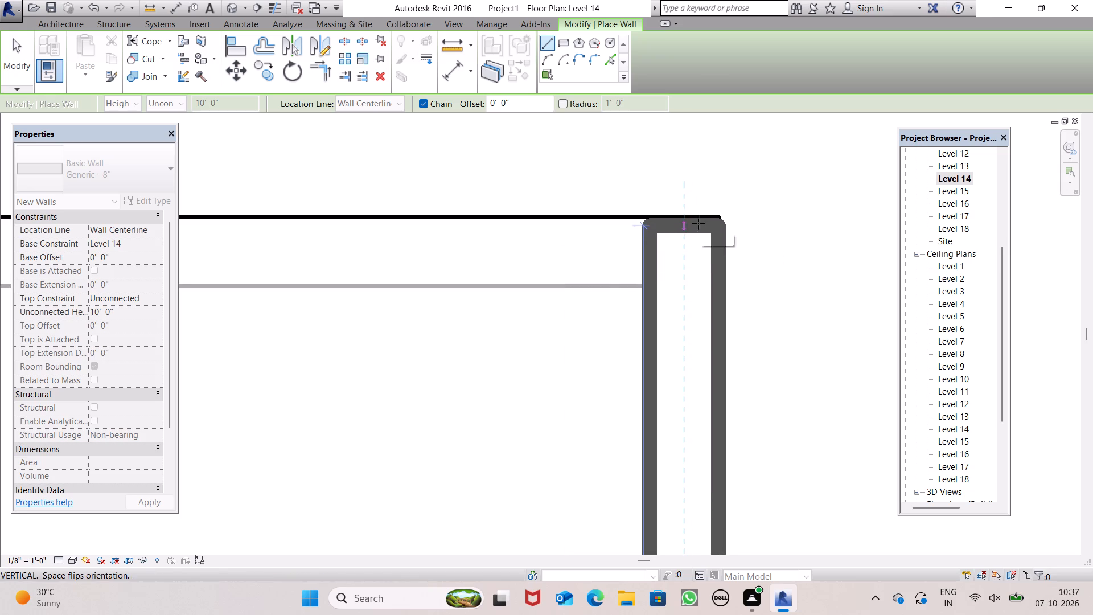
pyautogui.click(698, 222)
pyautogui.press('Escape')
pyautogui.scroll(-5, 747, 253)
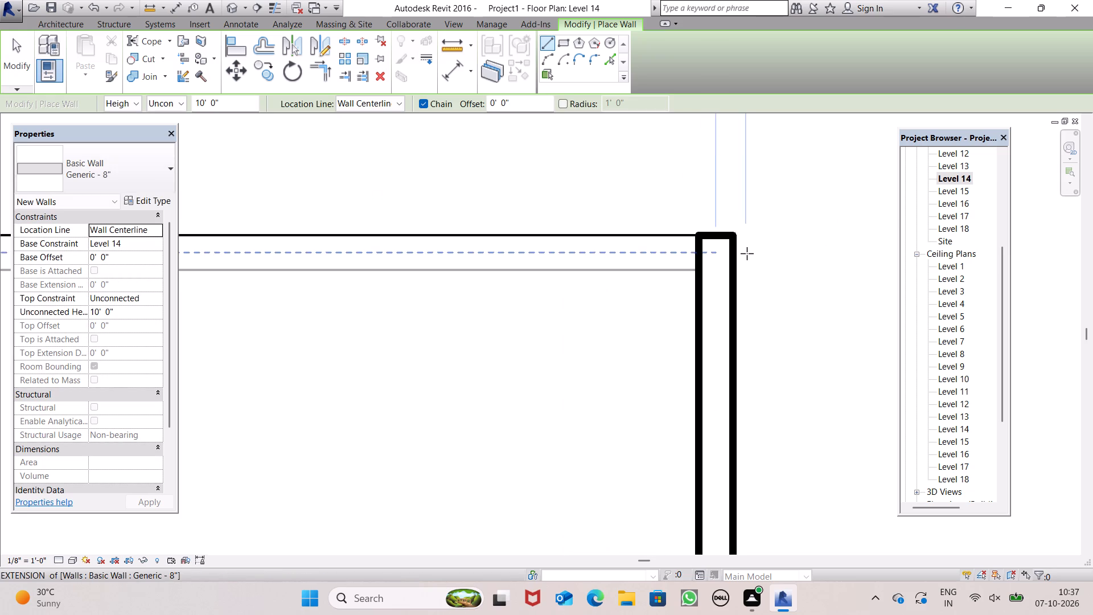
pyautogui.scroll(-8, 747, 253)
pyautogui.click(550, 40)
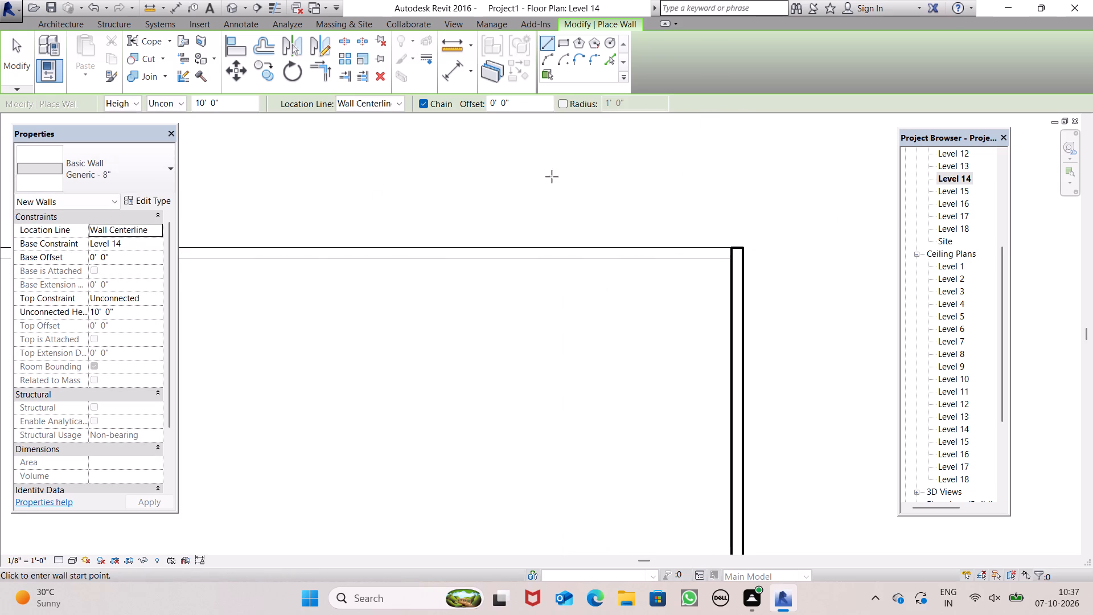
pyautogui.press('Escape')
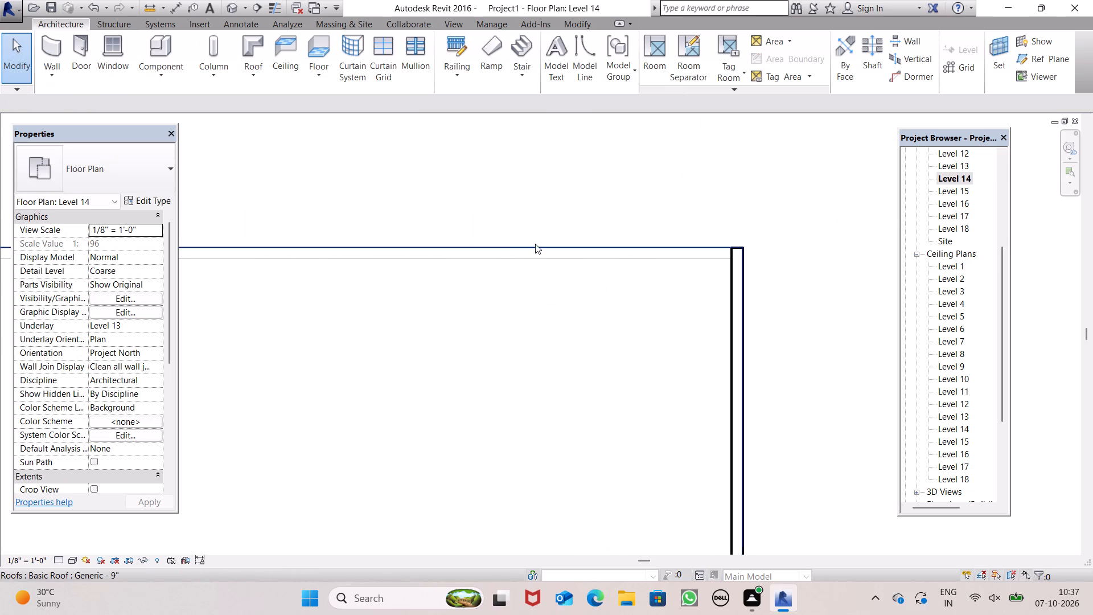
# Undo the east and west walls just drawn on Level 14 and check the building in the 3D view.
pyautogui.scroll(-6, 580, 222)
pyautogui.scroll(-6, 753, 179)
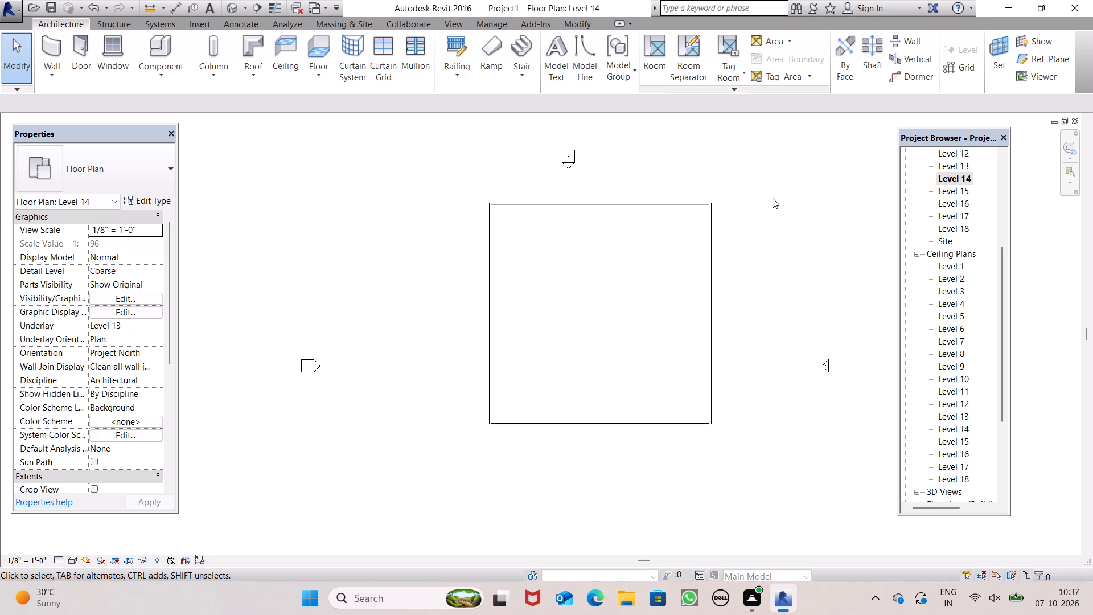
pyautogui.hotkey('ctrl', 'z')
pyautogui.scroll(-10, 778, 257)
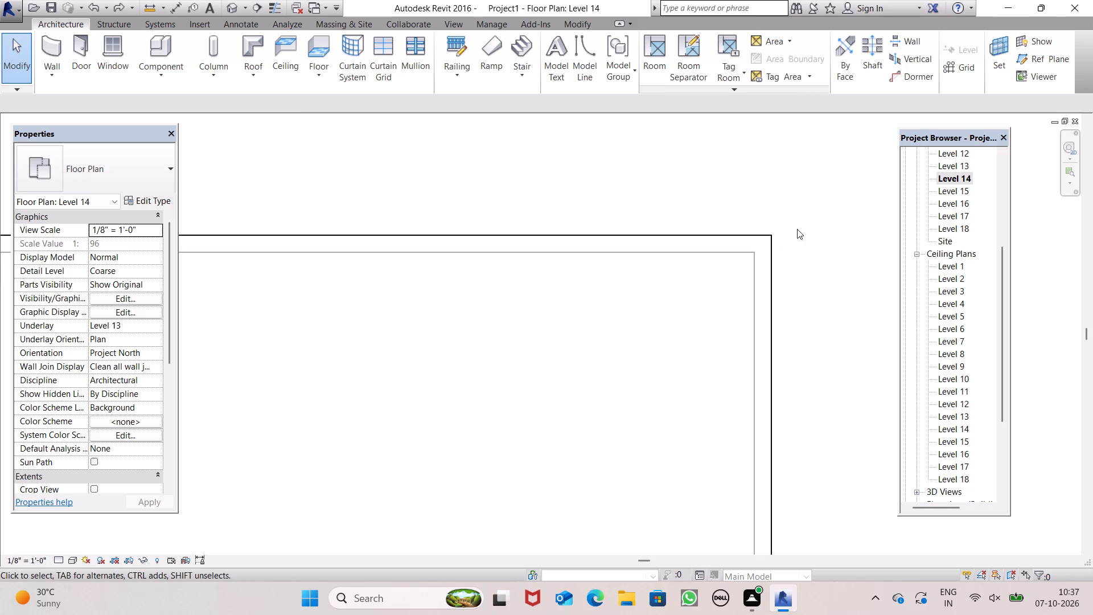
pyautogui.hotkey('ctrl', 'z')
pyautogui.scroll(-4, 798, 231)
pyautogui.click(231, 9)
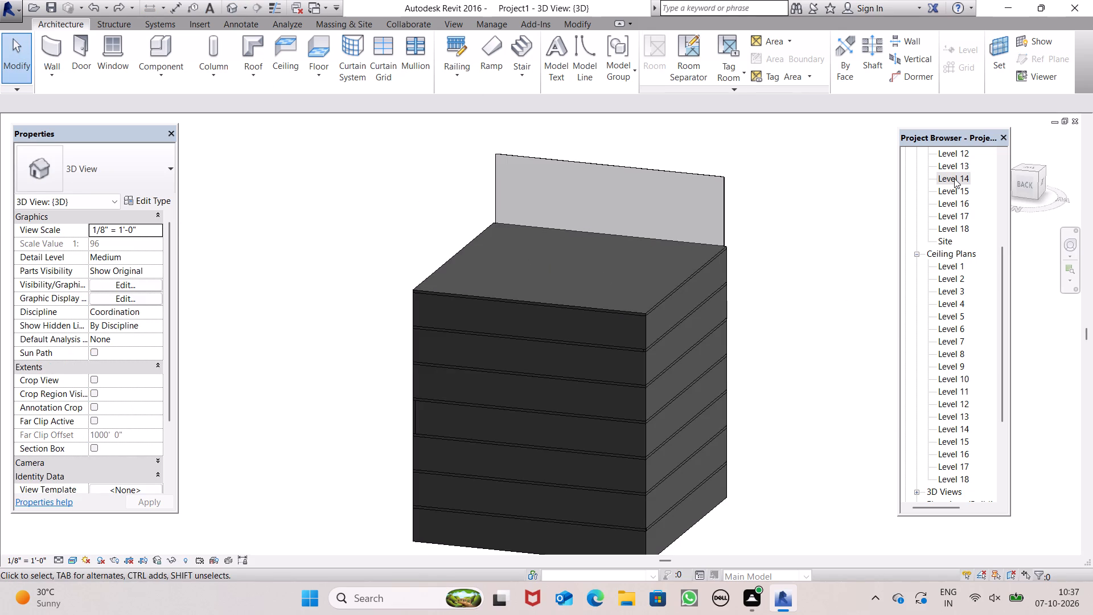
# On the Level 14 floor plan, draw a 10' high Generic - 8" wall with base constraint Level 15 along the west edge, south to north.
pyautogui.doubleClick(954, 178)
pyautogui.scroll(-3, 388, 247)
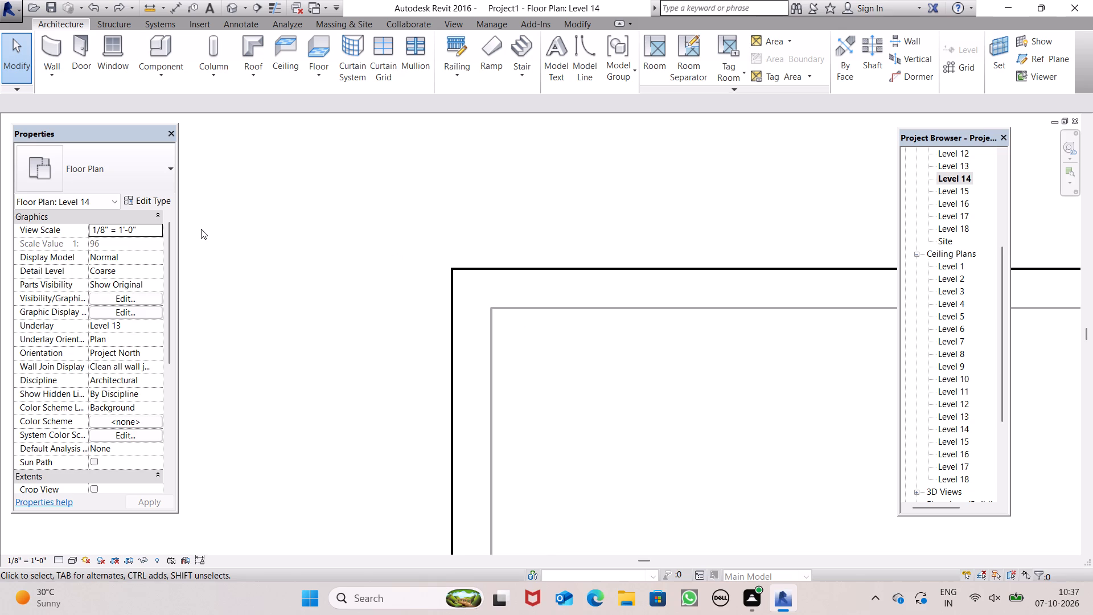
pyautogui.scroll(-1, 200, 228)
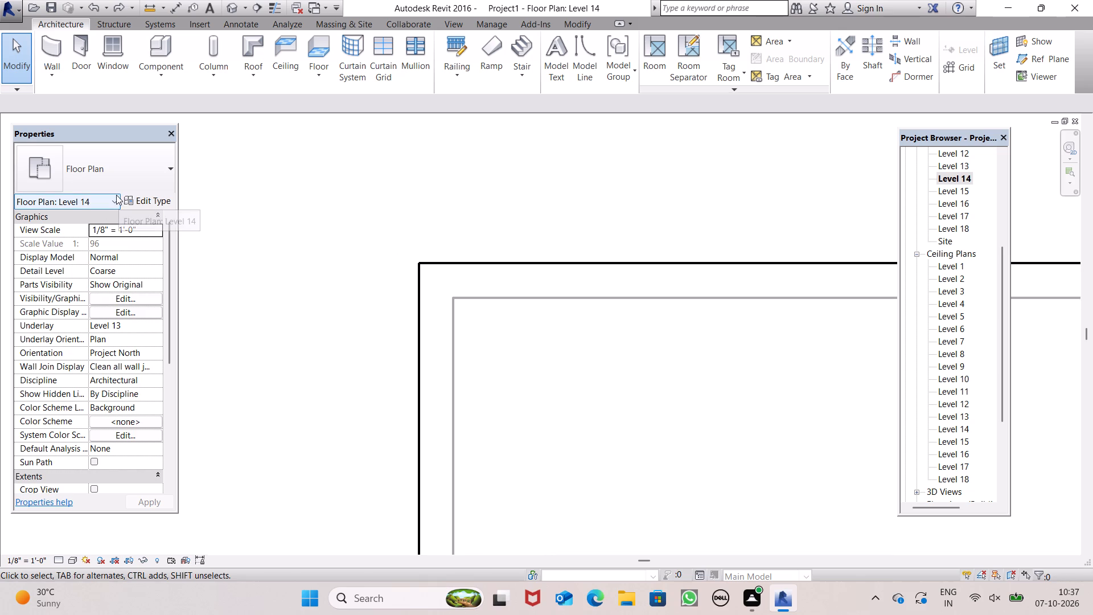
pyautogui.click(46, 42)
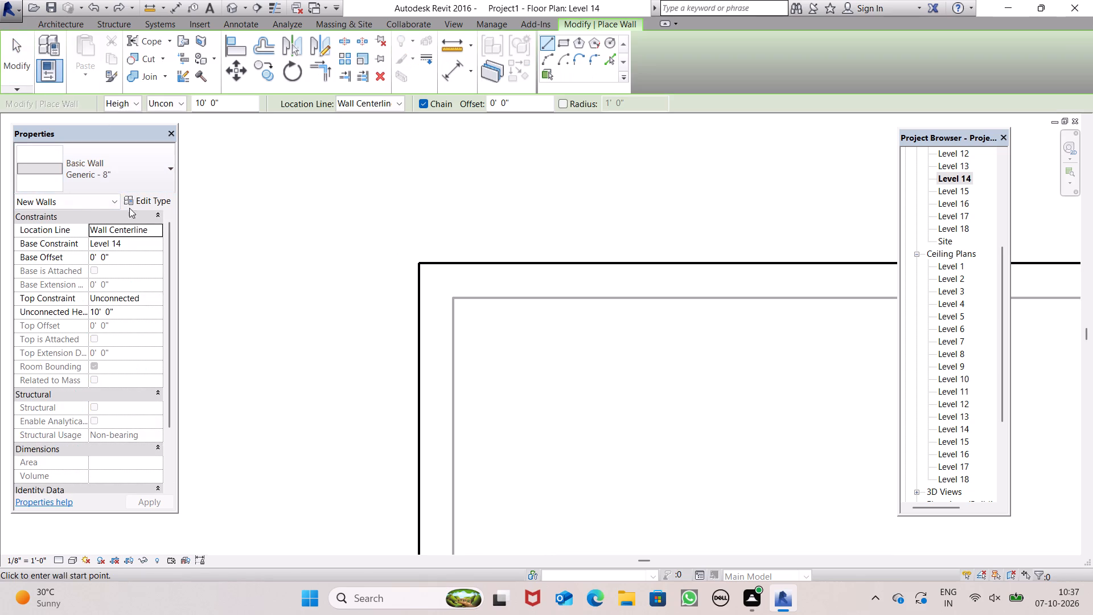
pyautogui.click(157, 244)
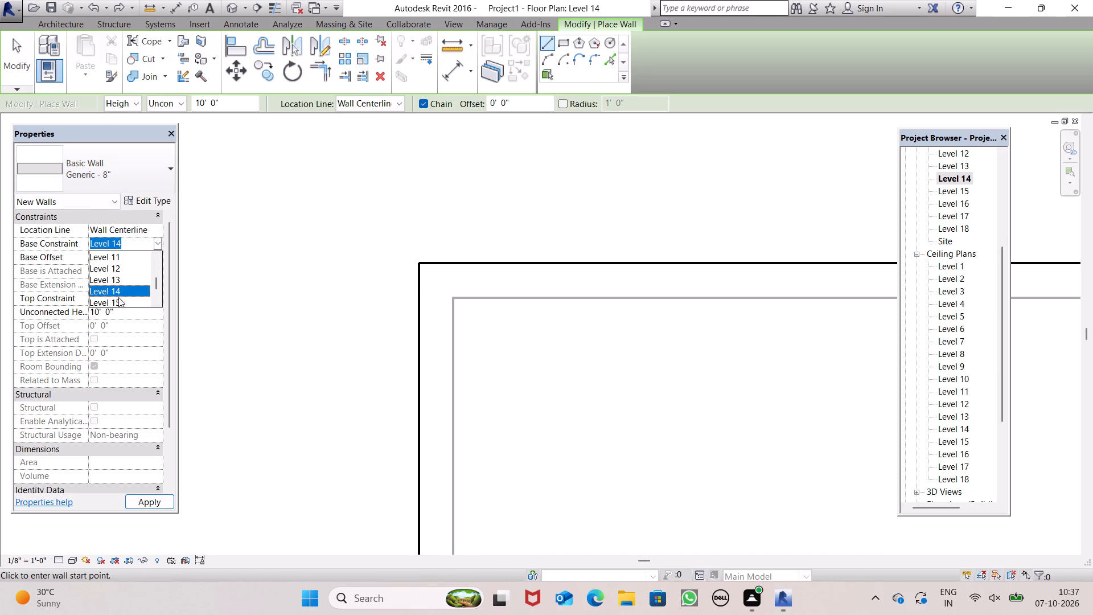
pyautogui.click(117, 302)
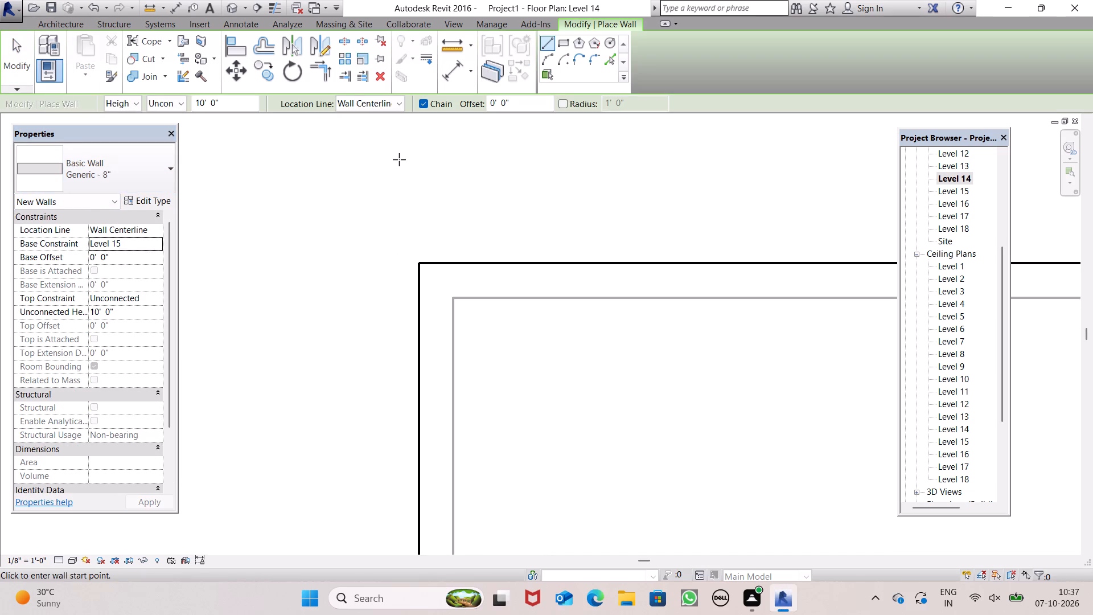
pyautogui.scroll(-3, 399, 159)
pyautogui.scroll(-3, 307, 154)
pyautogui.scroll(-1, 239, 161)
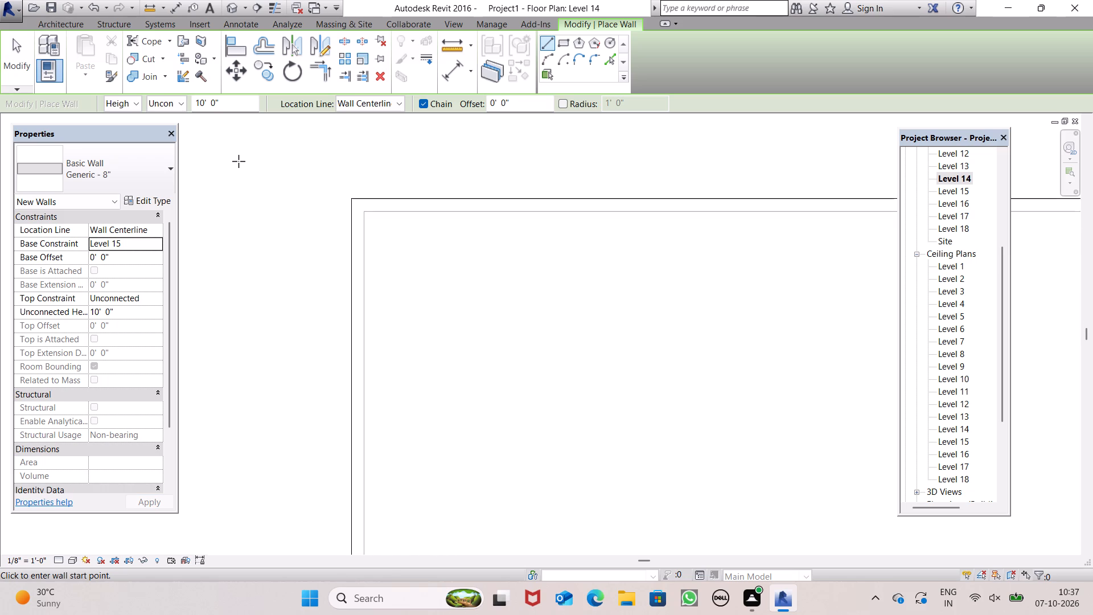
pyautogui.scroll(-12, 239, 161)
pyautogui.scroll(4, 272, 432)
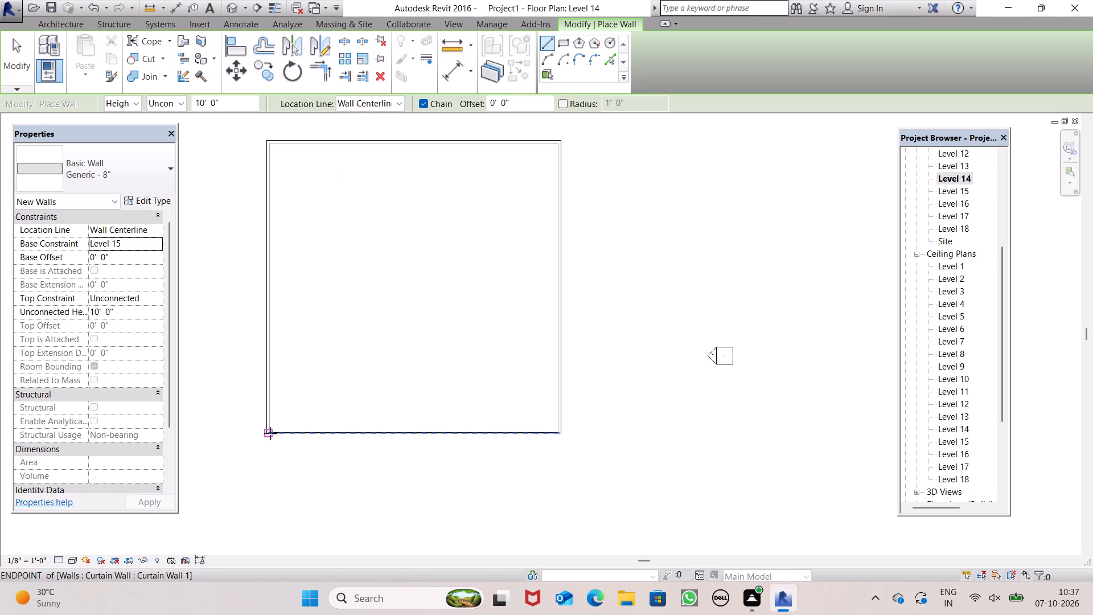
pyautogui.scroll(14, 270, 433)
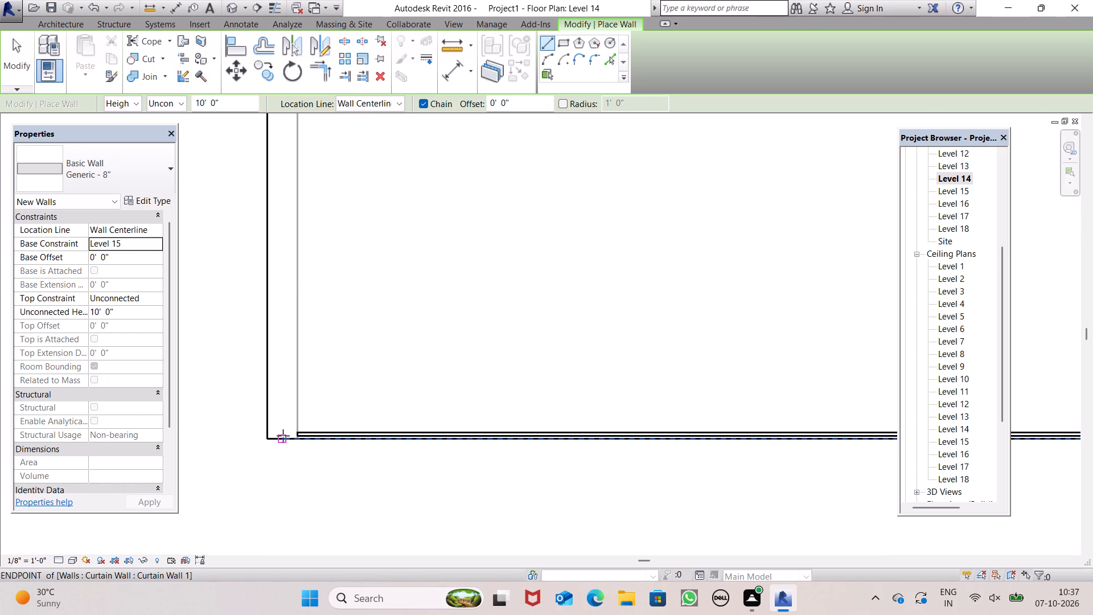
pyautogui.click(283, 436)
pyautogui.scroll(-6, 295, 330)
pyautogui.scroll(-6, 278, 473)
pyautogui.scroll(-6, 299, 383)
pyautogui.scroll(6, 276, 125)
pyautogui.scroll(3, 342, 204)
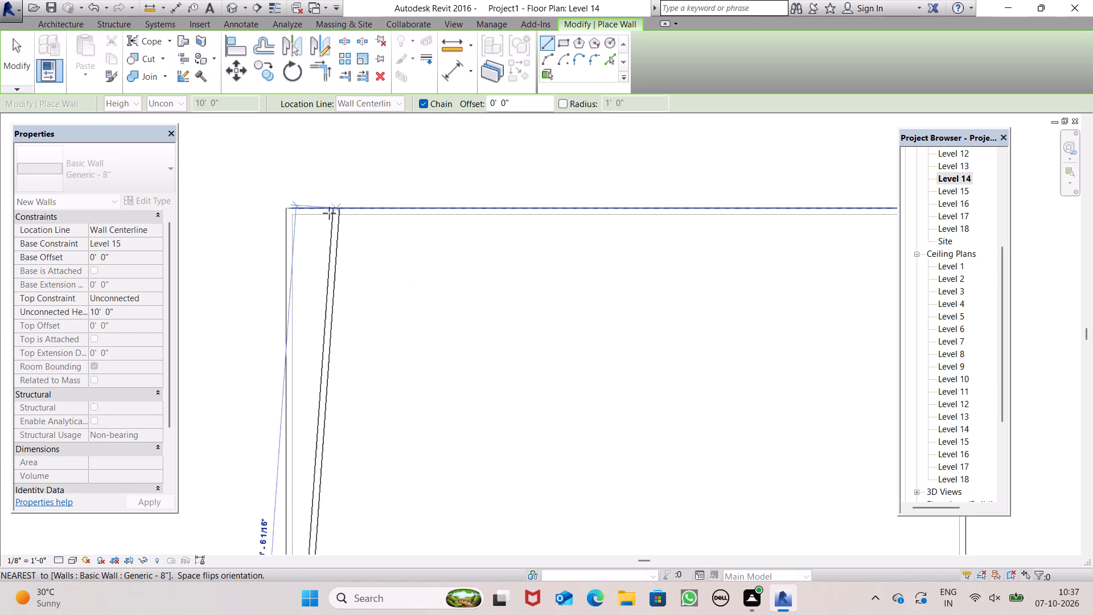
pyautogui.scroll(4, 329, 213)
pyautogui.scroll(6, 253, 210)
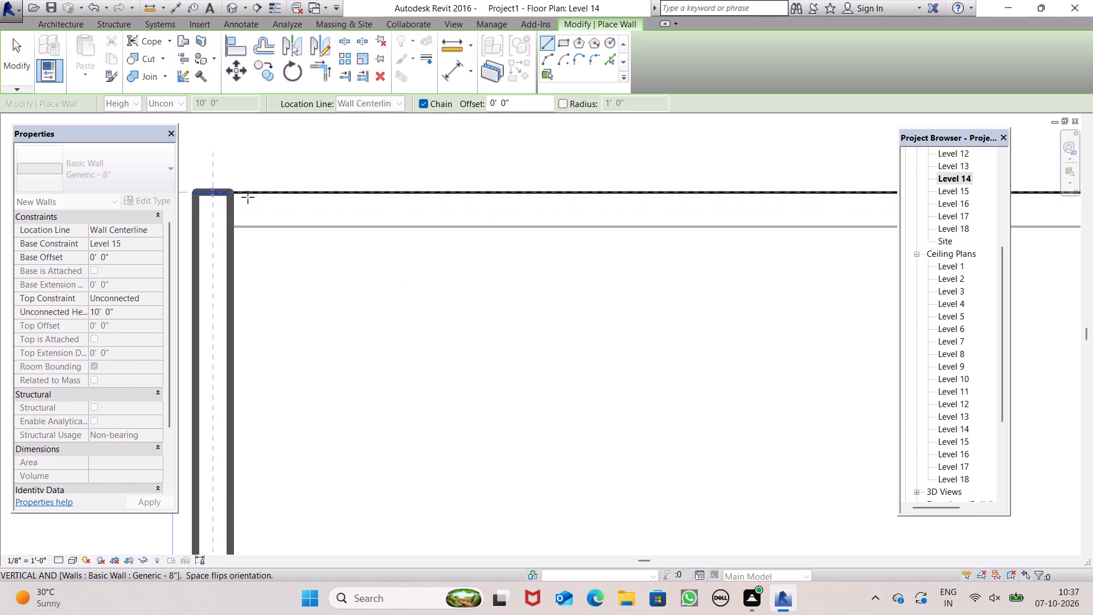
pyautogui.click(248, 197)
pyautogui.press('Escape')
# Draw a 10' high Generic - 8" wall based on Level 14 along the north edge, from the north-west to the north-east corner.
pyautogui.scroll(-2, 193, 225)
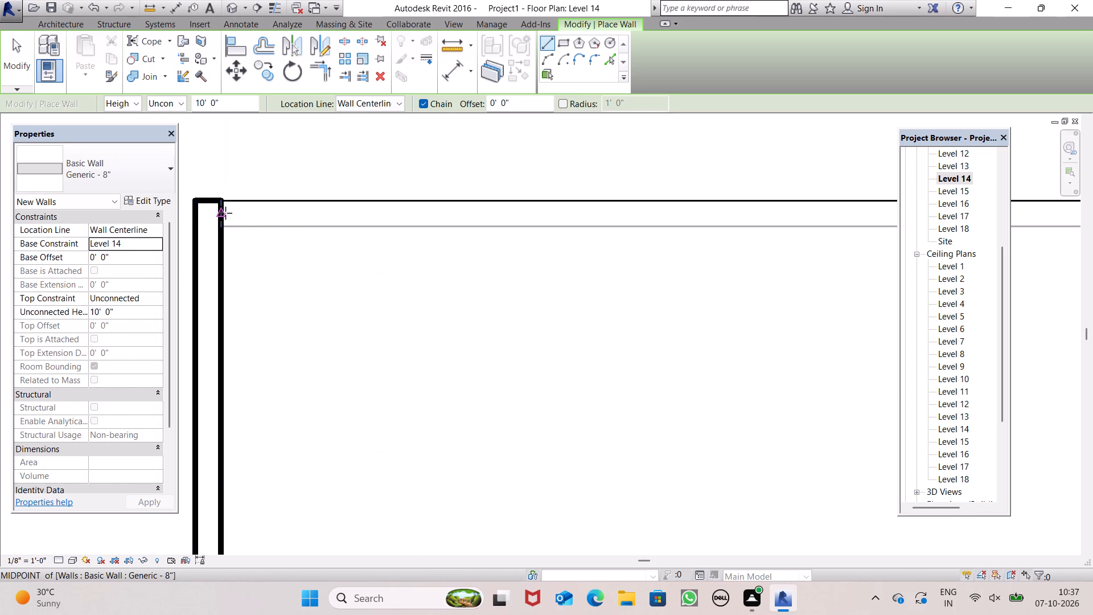
pyautogui.click(225, 213)
pyautogui.scroll(-9, 313, 202)
pyautogui.scroll(-3, 301, 270)
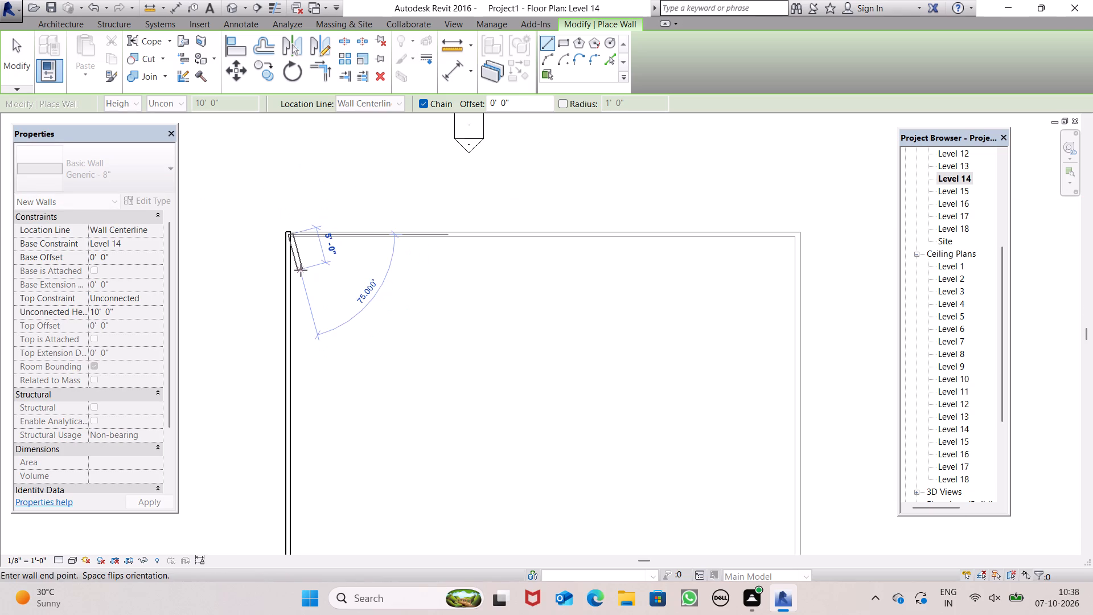
pyautogui.scroll(12, 797, 239)
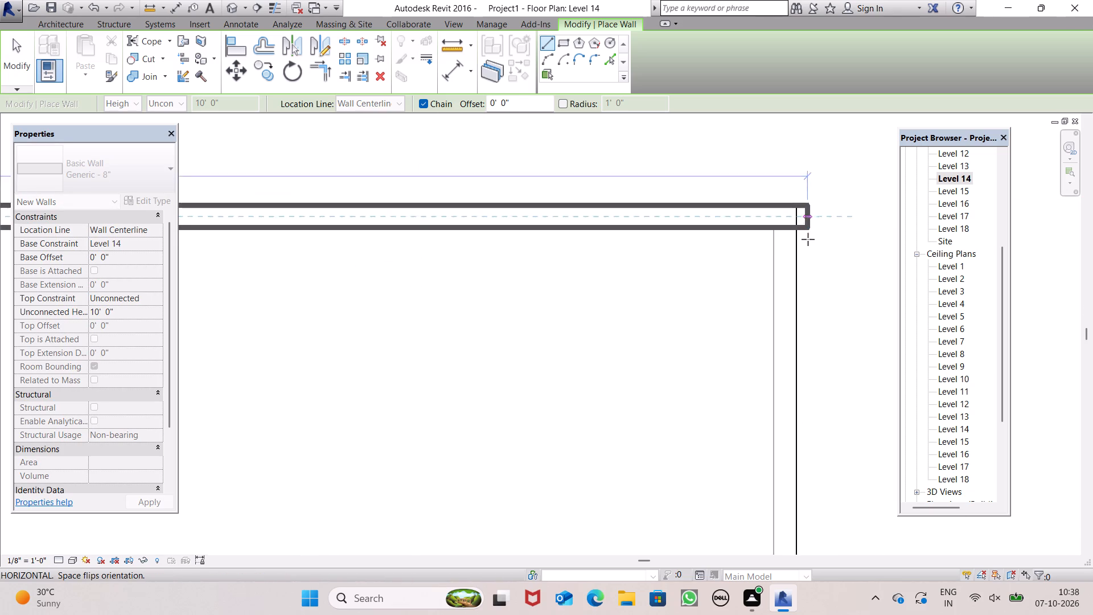
pyautogui.scroll(10, 800, 231)
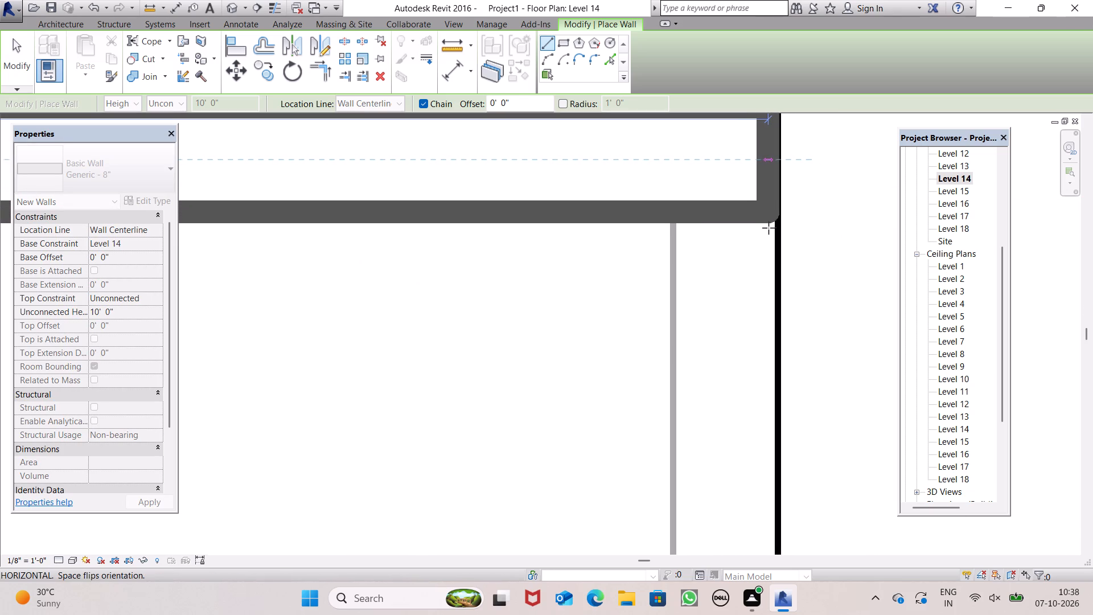
pyautogui.click(771, 228)
pyautogui.press('Escape')
pyautogui.press('Escape')
# Draw a 10' high Generic - 8" wall based on Level 14 along the east edge, from the south-east to the north-east corner.
pyautogui.scroll(-3, 773, 230)
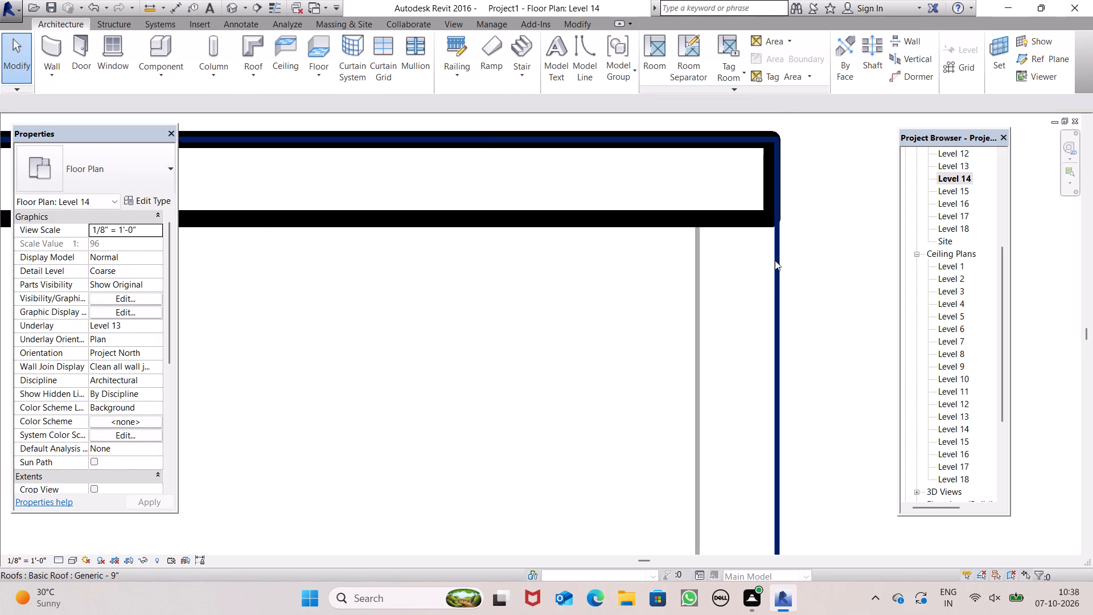
pyautogui.scroll(-9, 775, 260)
pyautogui.scroll(-6, 677, 223)
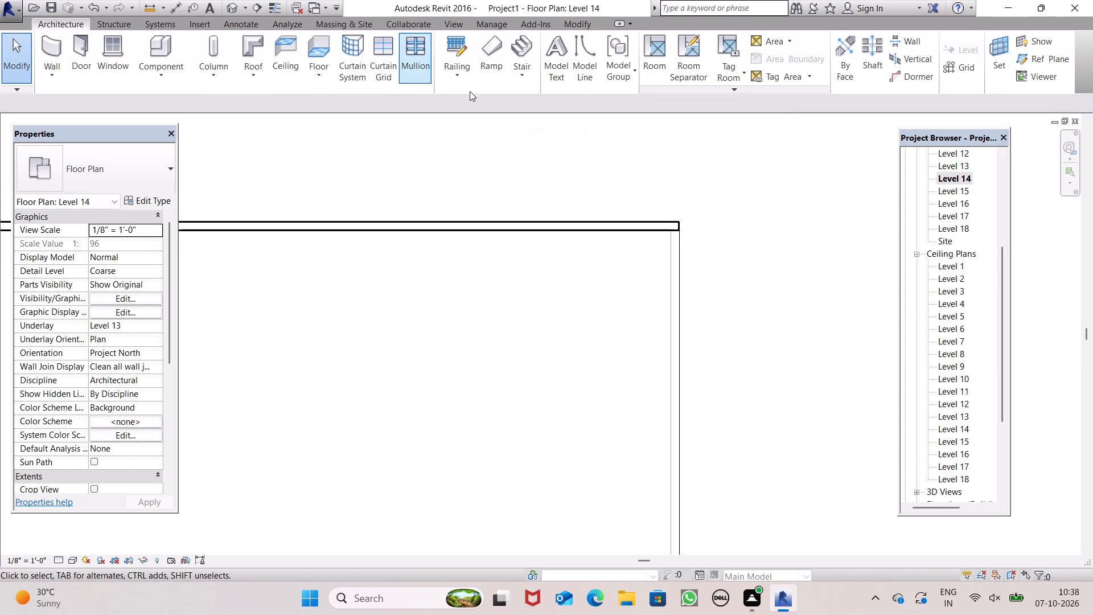
pyautogui.click(58, 47)
pyautogui.scroll(-7, 684, 205)
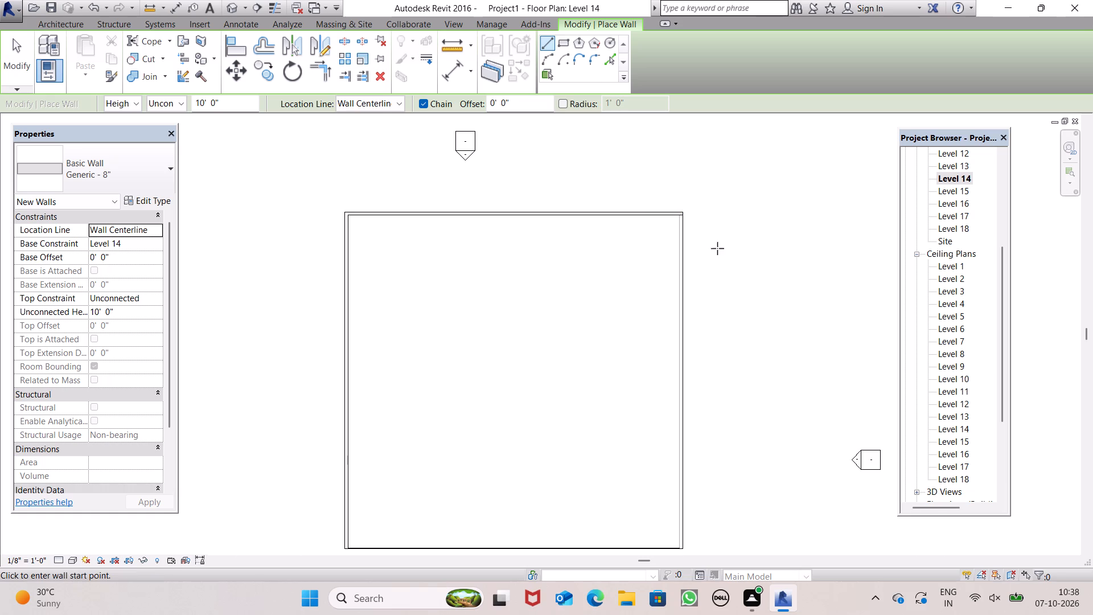
pyautogui.scroll(-3, 693, 144)
pyautogui.scroll(6, 675, 454)
pyautogui.scroll(6, 690, 341)
pyautogui.scroll(-1, 690, 341)
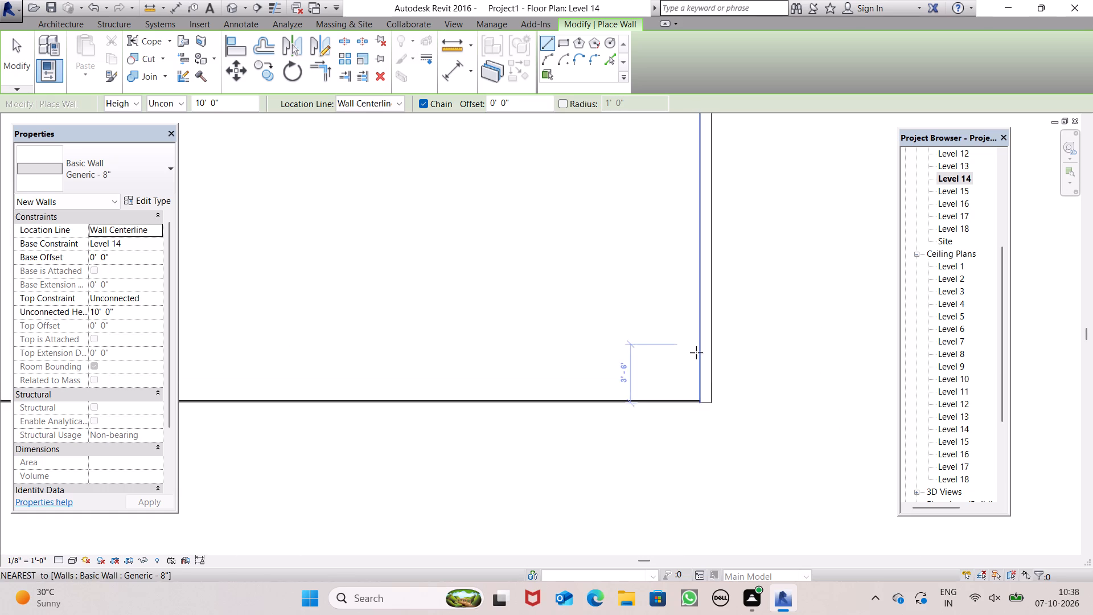
pyautogui.scroll(7, 704, 381)
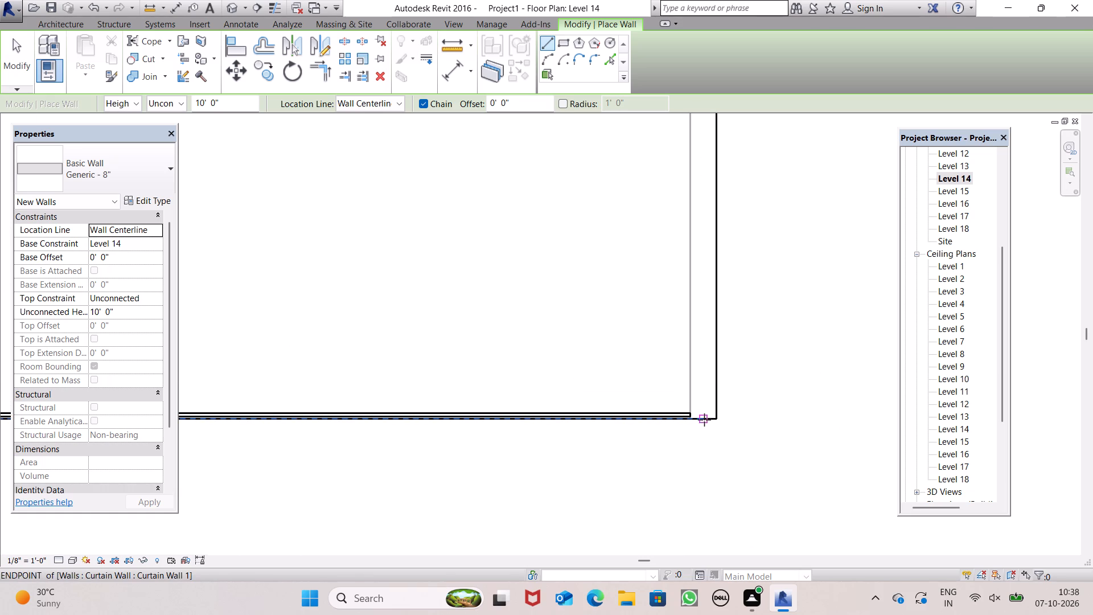
pyautogui.moveTo(704, 419); pyautogui.dragTo(704, 413)
pyautogui.scroll(-12, 695, 342)
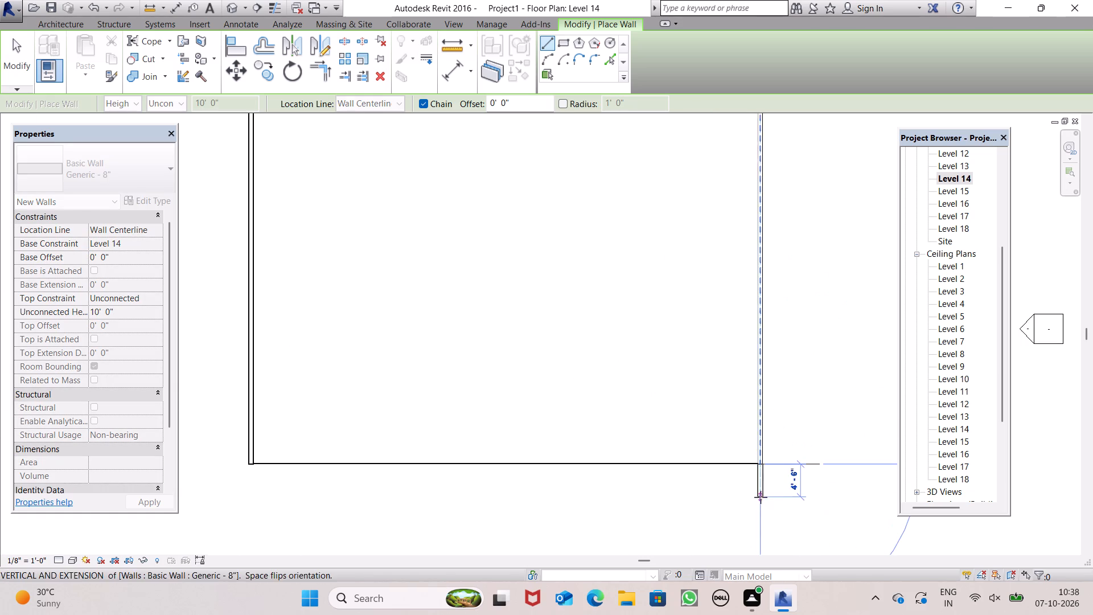
pyautogui.scroll(-6, 758, 499)
pyautogui.scroll(8, 743, 321)
pyautogui.scroll(6, 779, 215)
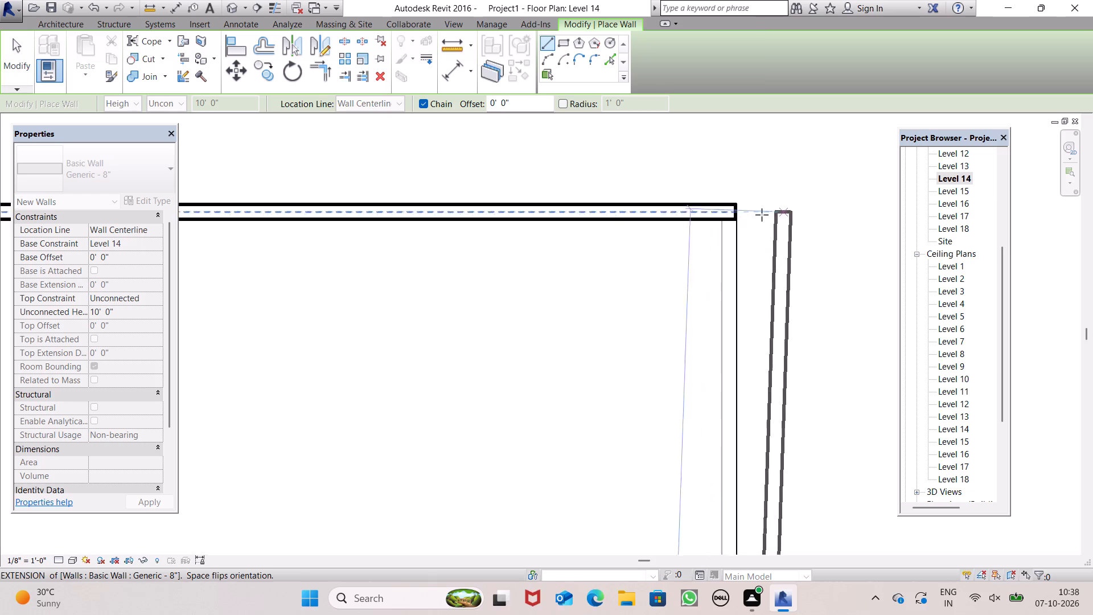
pyautogui.scroll(7, 702, 215)
pyautogui.click(765, 228)
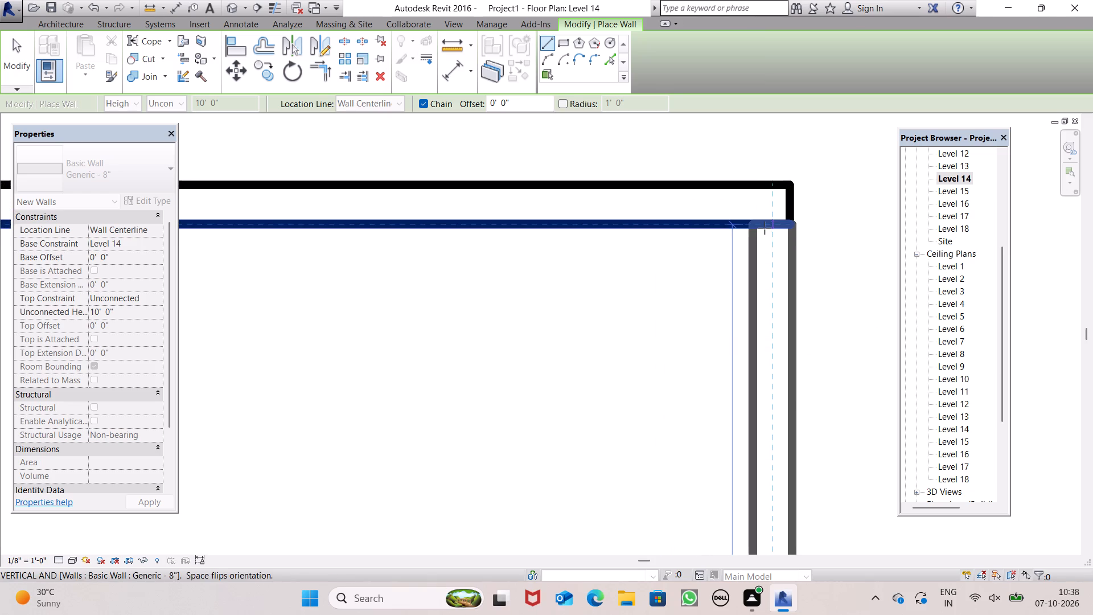
pyautogui.press('Escape')
pyautogui.press('Escape')
# Examine the new Level 14 walls and the front curtain wall from several sides in the 3D view.
pyautogui.scroll(-5, 655, 252)
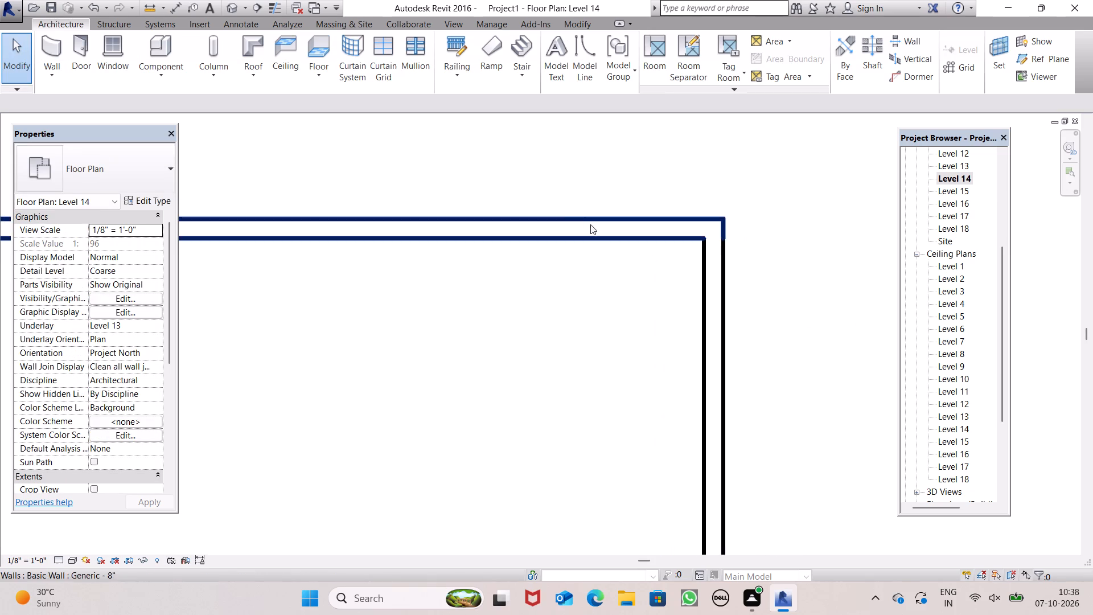
pyautogui.scroll(-1, 566, 193)
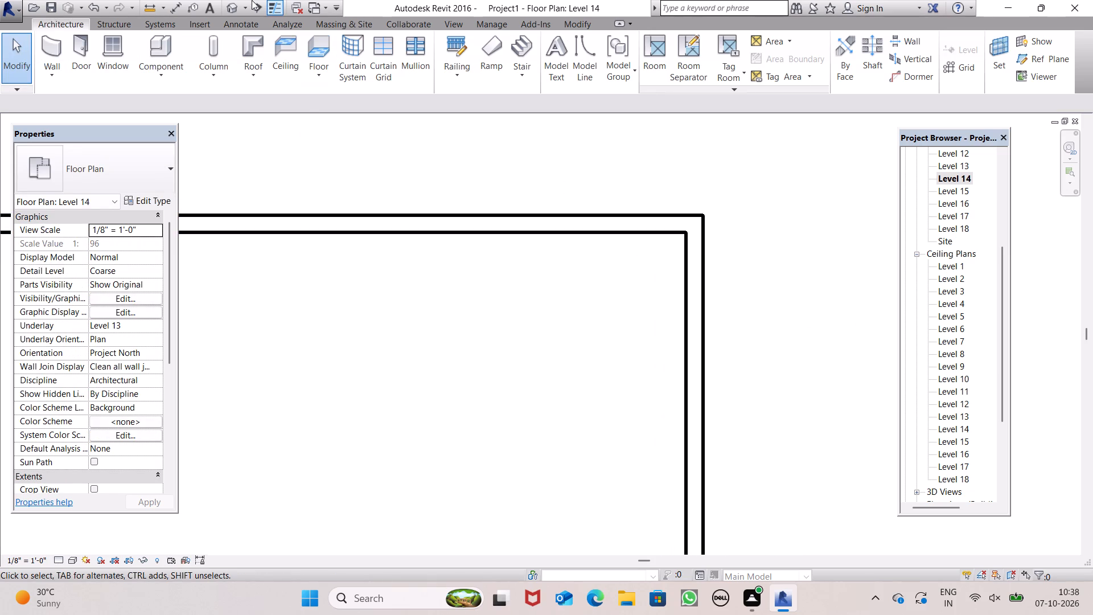
pyautogui.click(234, 9)
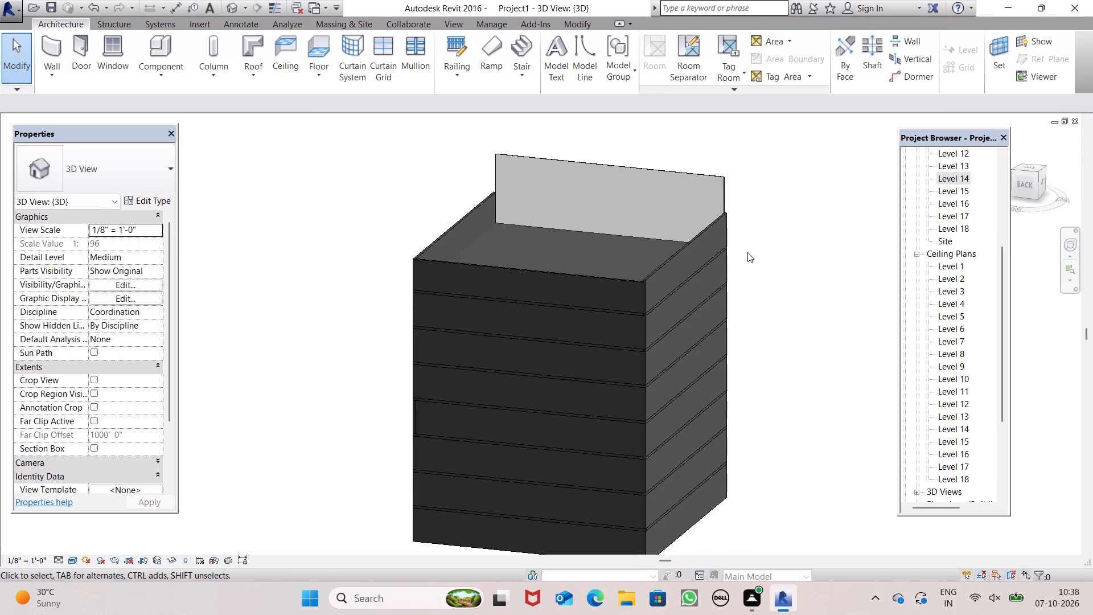
pyautogui.scroll(-2, 747, 251)
pyautogui.scroll(-2, 799, 315)
pyautogui.press('Escape')
pyautogui.moveTo(812, 322); pyautogui.dragTo(643, 449, button='middle')
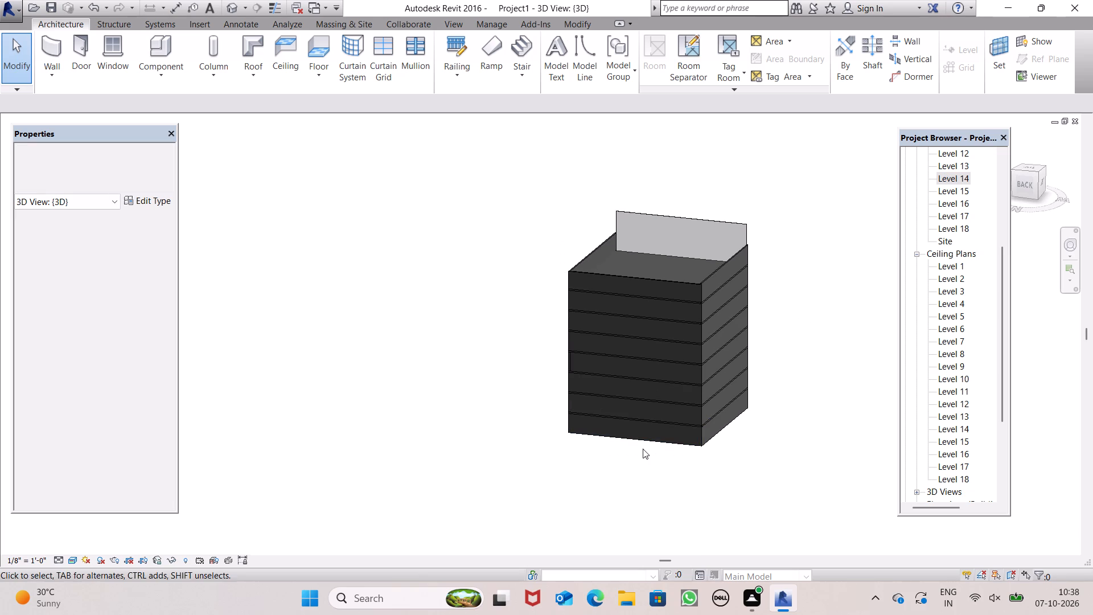
pyautogui.moveTo(643, 449); pyautogui.dragTo(647, 450, button='middle')
pyautogui.scroll(-1, 833, 436)
pyautogui.keyDown('shift'); pyautogui.moveTo(822, 442); pyautogui.dragTo(478, 429, button='middle'); pyautogui.keyUp('shift')
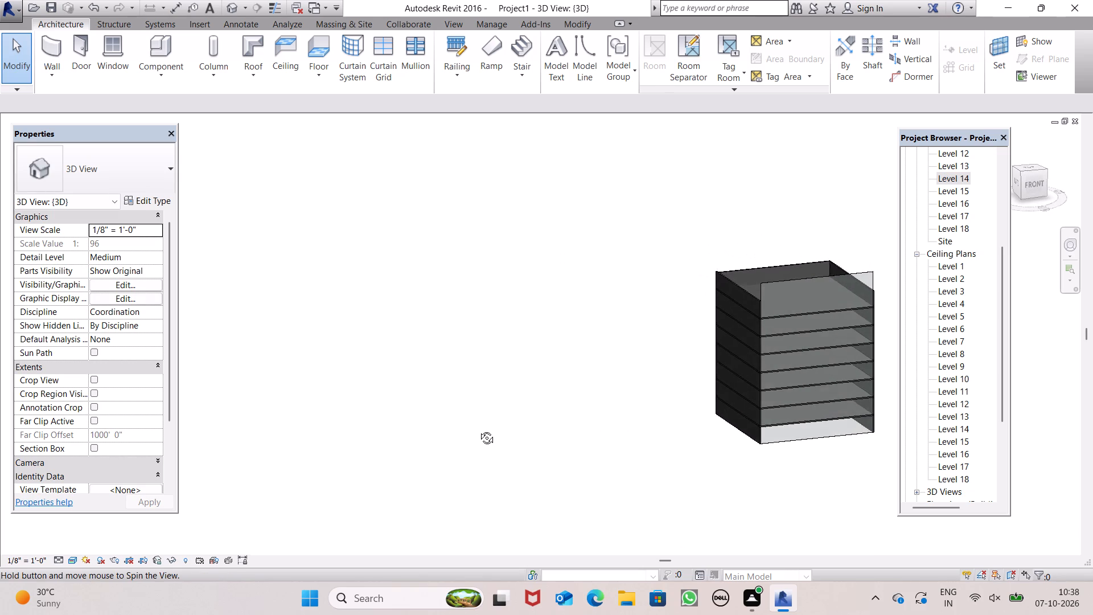
pyautogui.keyDown('shift'); pyautogui.moveTo(478, 429); pyautogui.dragTo(478, 423, button='middle'); pyautogui.keyUp('shift')
pyautogui.scroll(6, 732, 374)
pyautogui.scroll(-6, 605, 326)
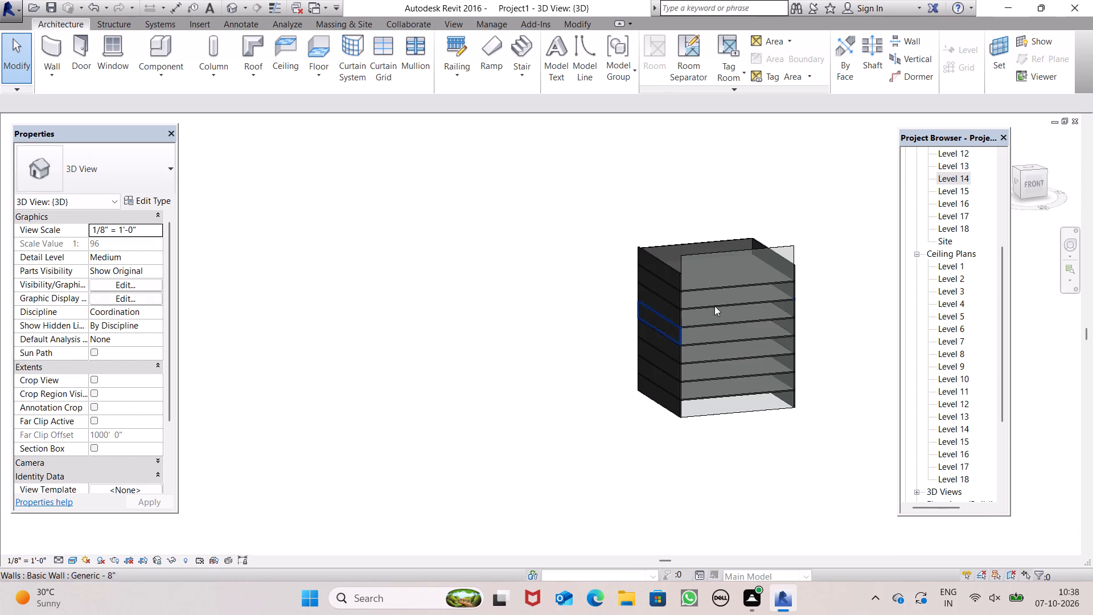
pyautogui.scroll(5, 813, 276)
pyautogui.scroll(7, 749, 263)
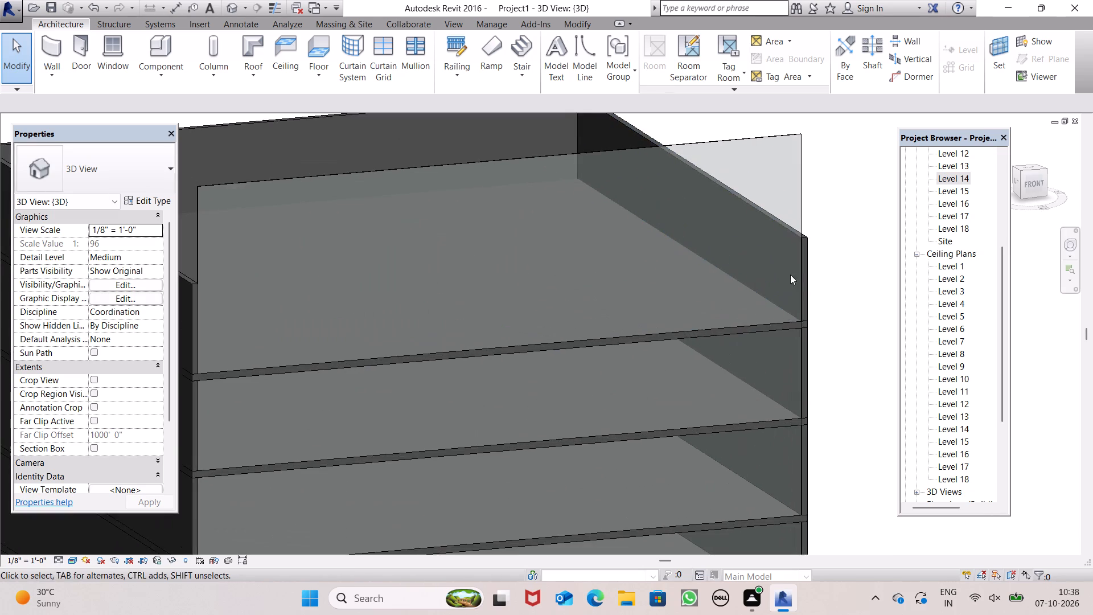
pyautogui.scroll(1, 790, 277)
pyautogui.keyDown('shift'); pyautogui.moveTo(790, 290); pyautogui.dragTo(845, 417, button='middle'); pyautogui.keyUp('shift')
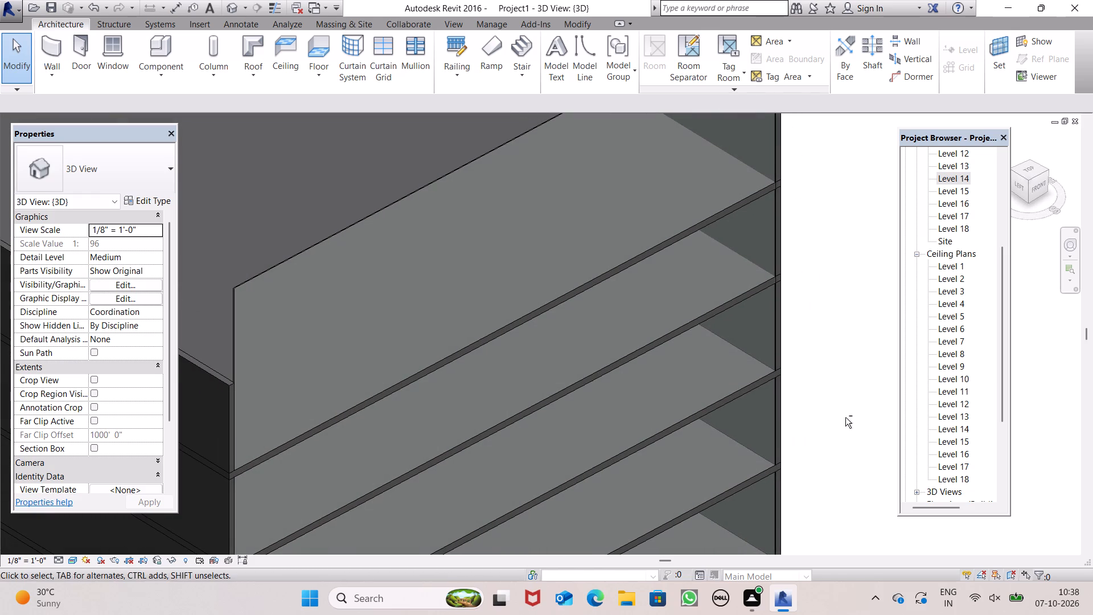
pyautogui.scroll(-6, 691, 323)
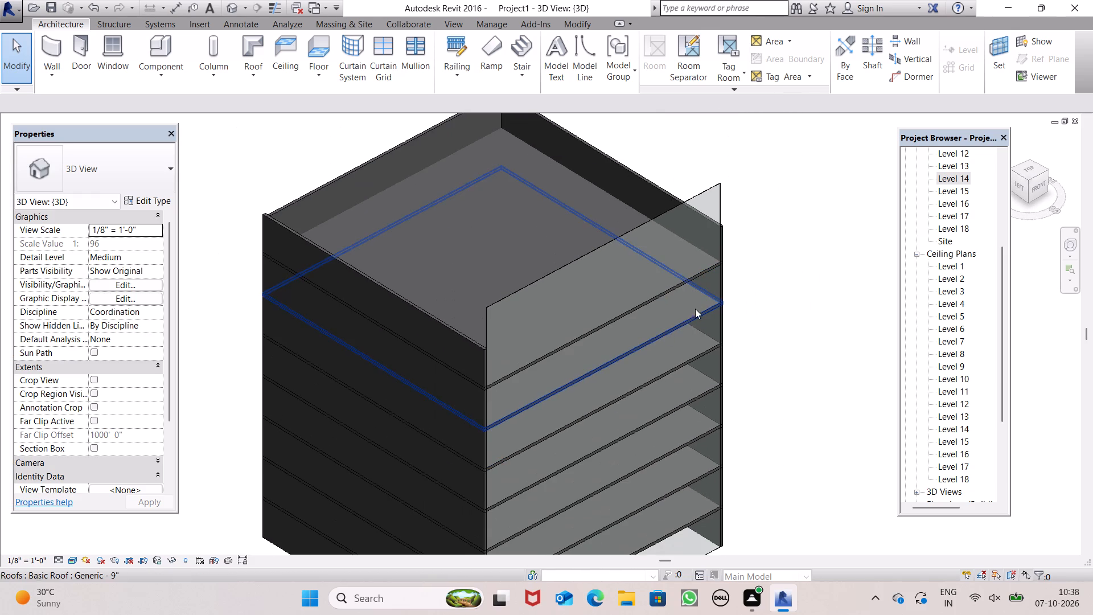
pyautogui.scroll(-2, 687, 384)
pyautogui.moveTo(638, 424); pyautogui.dragTo(758, 322, button='middle')
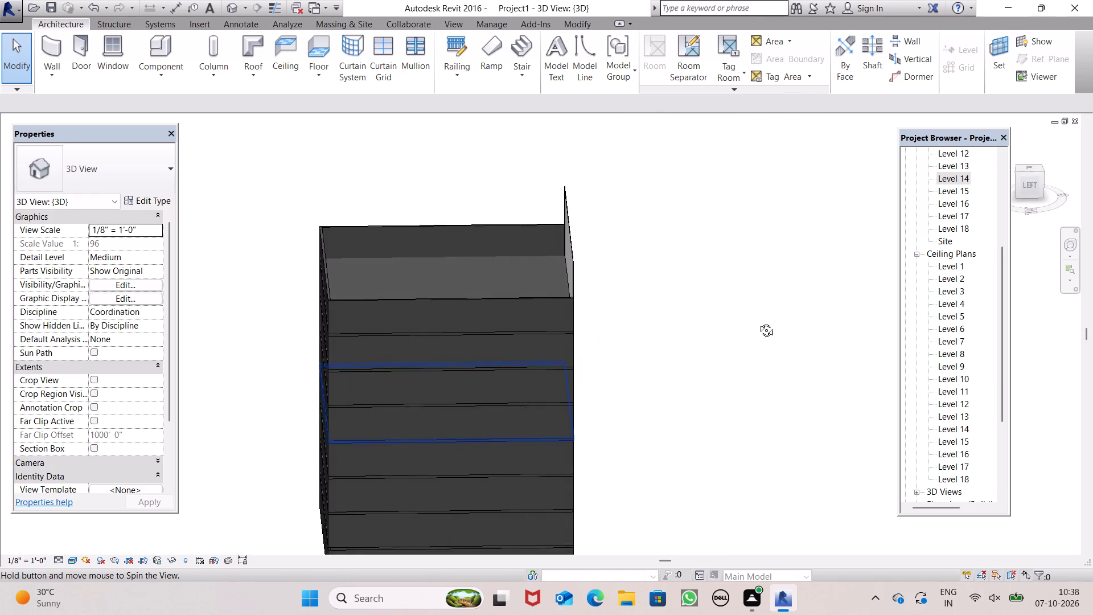
pyautogui.moveTo(758, 322); pyautogui.dragTo(757, 301, button='middle')
# In the East elevation, raise the top of the Level 14 east wall to Level 16, giving a 10' 9" unconnected height.
pyautogui.doubleClick(951, 190)
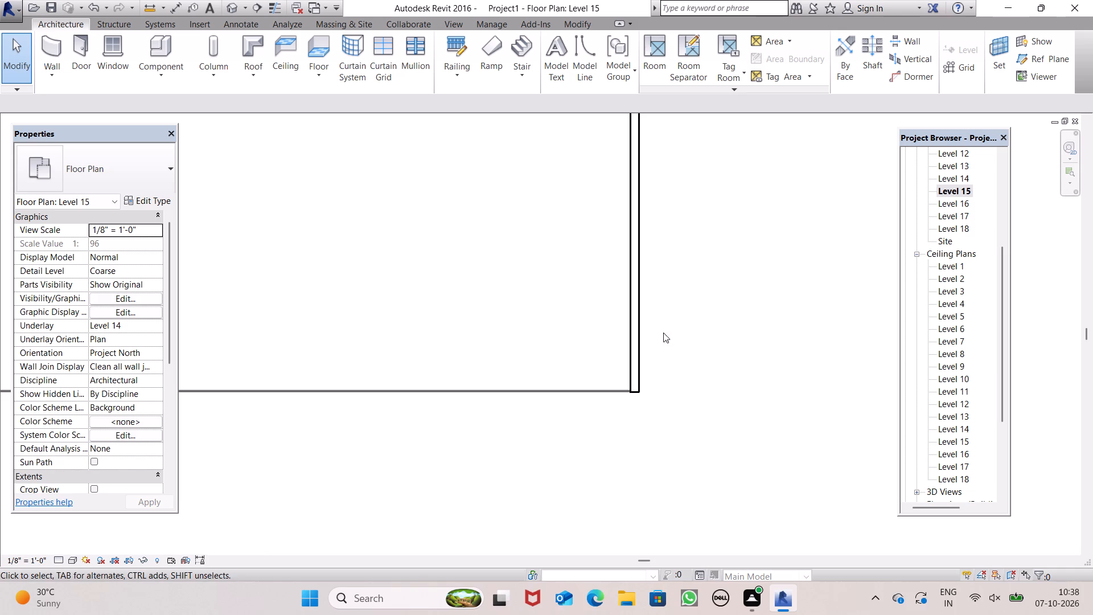
pyautogui.scroll(-6, 626, 392)
pyautogui.doubleClick(961, 200)
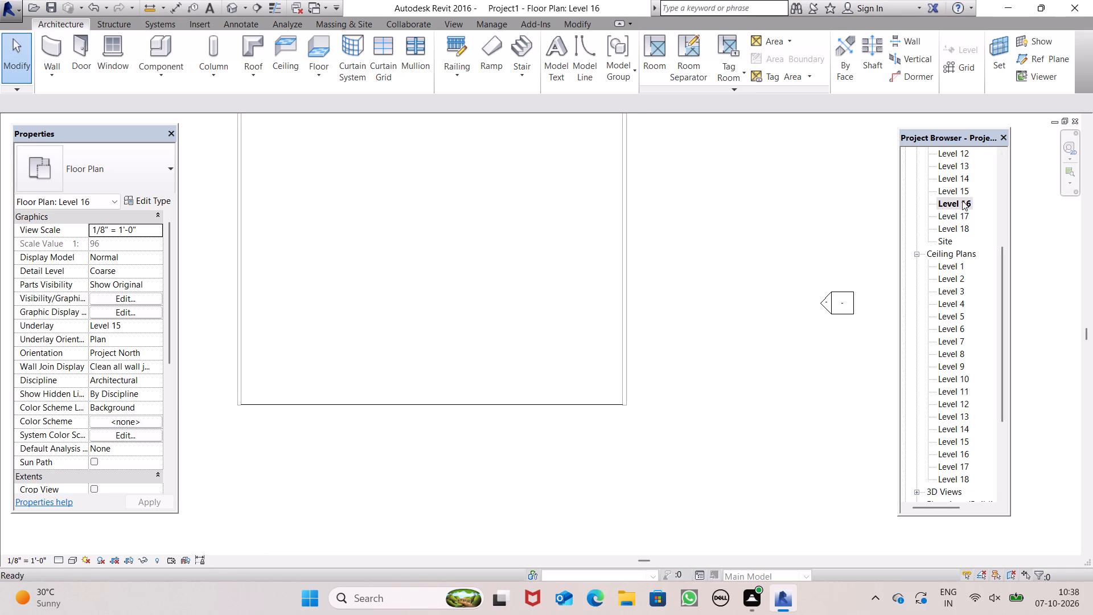
pyautogui.scroll(-5, 967, 392)
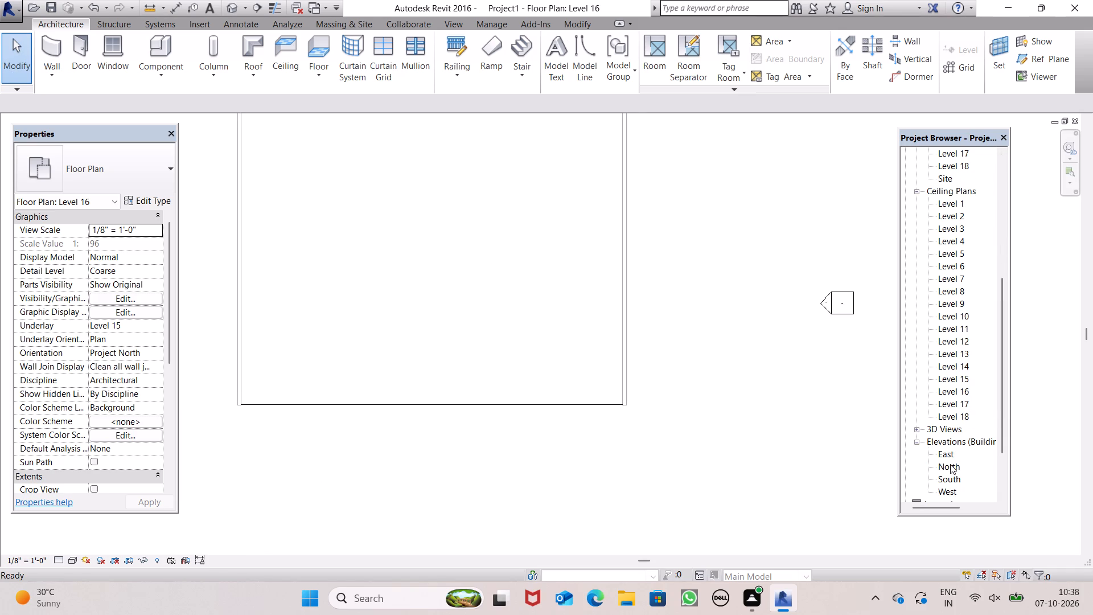
pyautogui.doubleClick(946, 454)
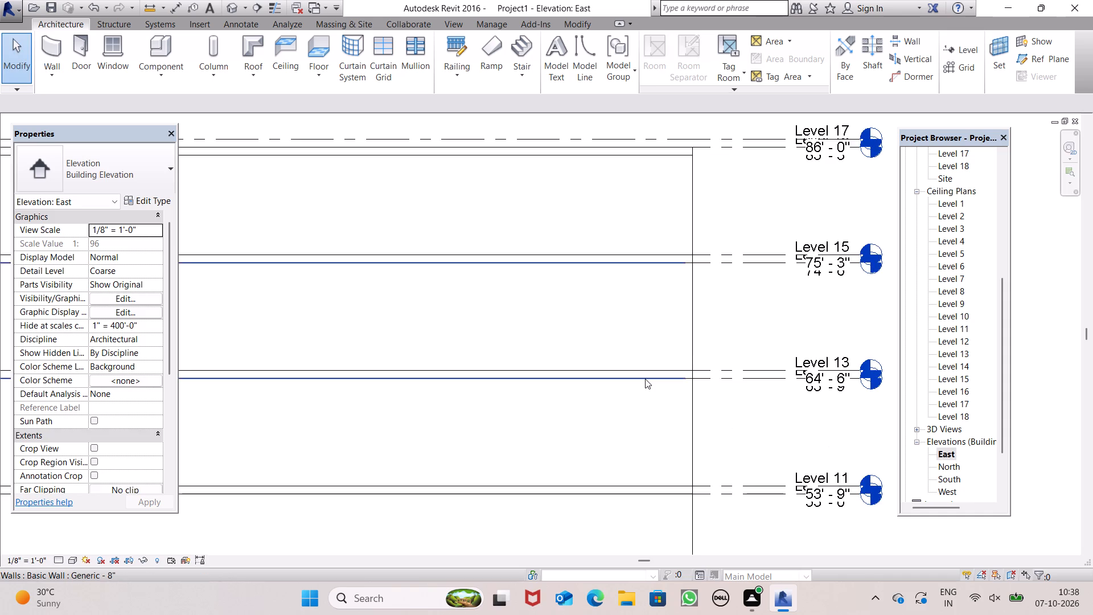
pyautogui.scroll(-5, 645, 379)
pyautogui.scroll(6, 356, 249)
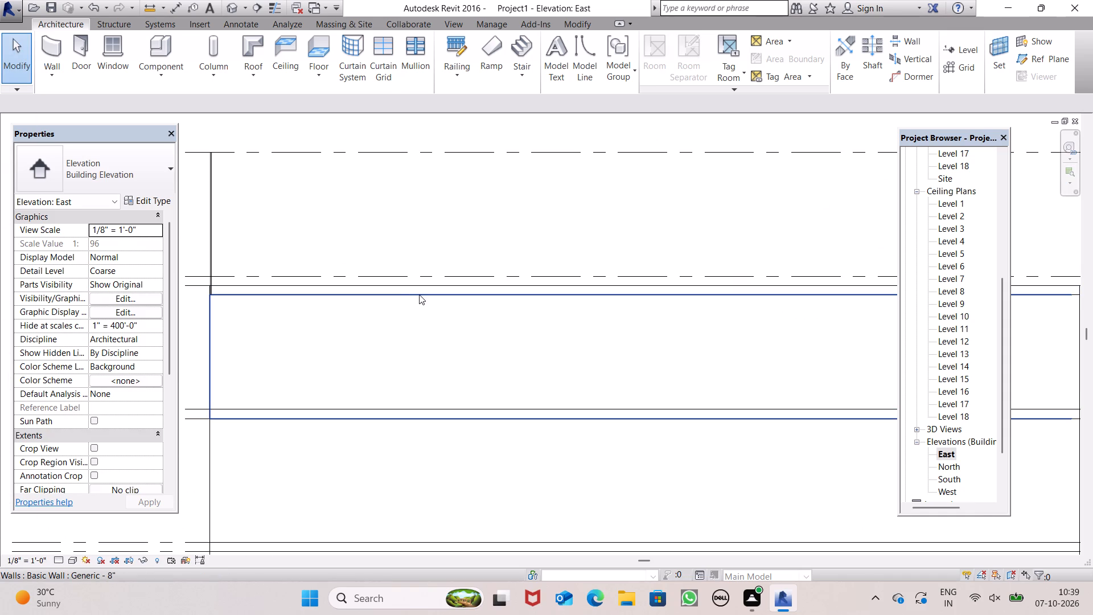
pyautogui.click(422, 296)
pyautogui.scroll(-4, 422, 289)
pyautogui.scroll(4, 569, 264)
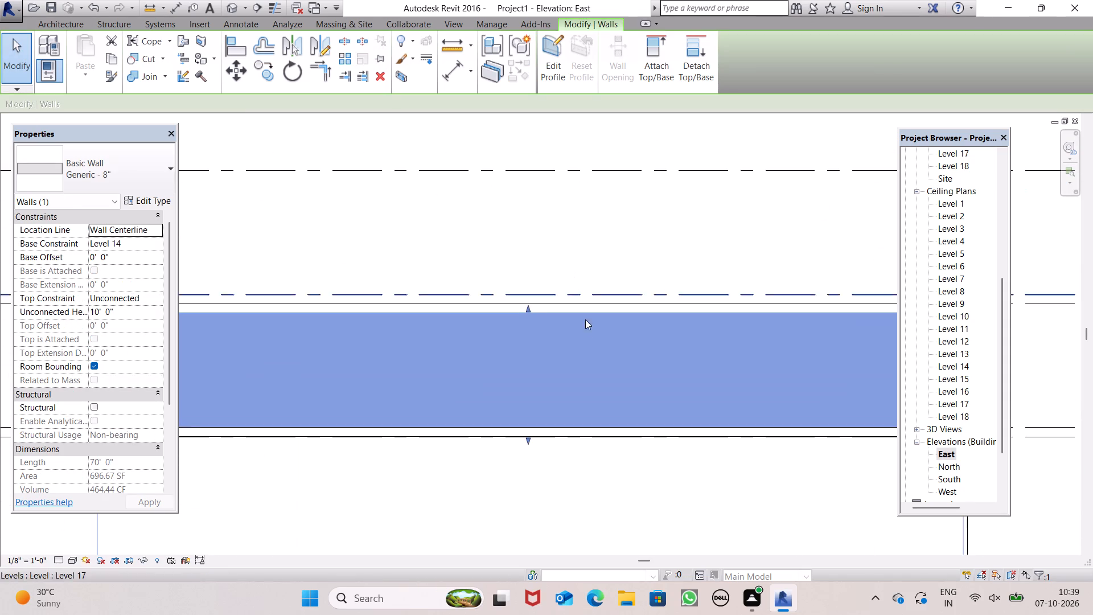
pyautogui.click(528, 306)
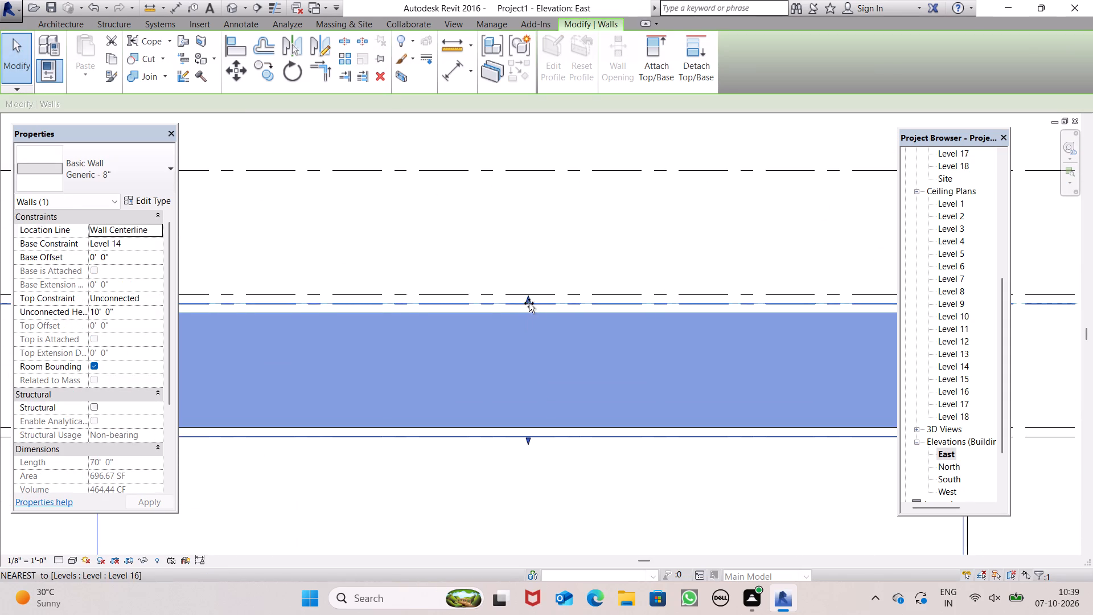
pyautogui.click(529, 303)
pyautogui.scroll(-4, 565, 253)
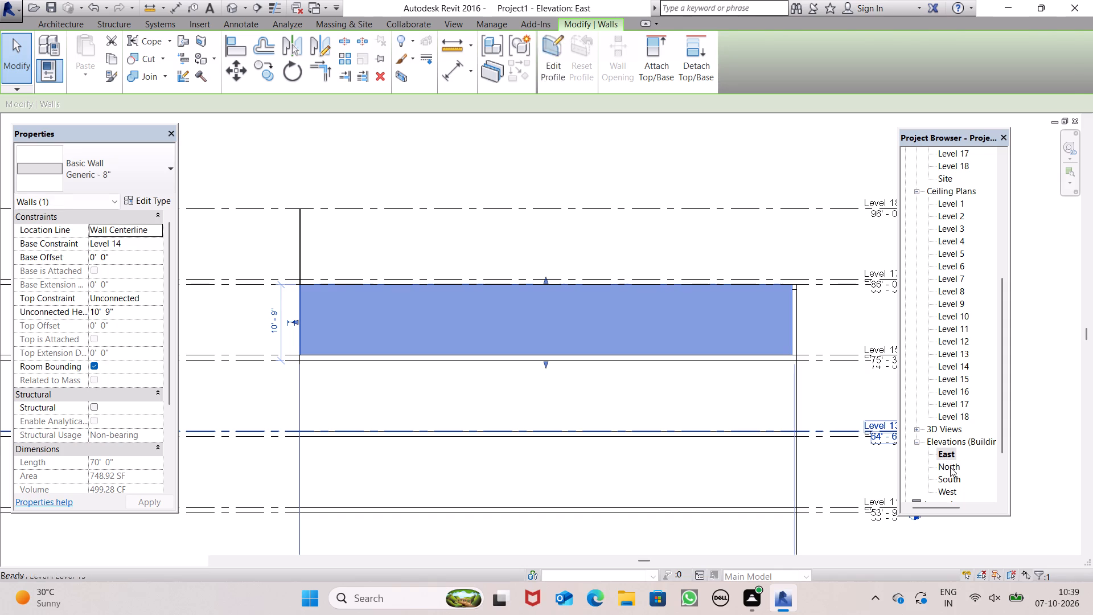
# In the East elevation, raise the top of the Level 14 north wall, seen end-on, to Level 16, making it 10' 9" high.
pyautogui.click(950, 467)
pyautogui.scroll(5, 767, 287)
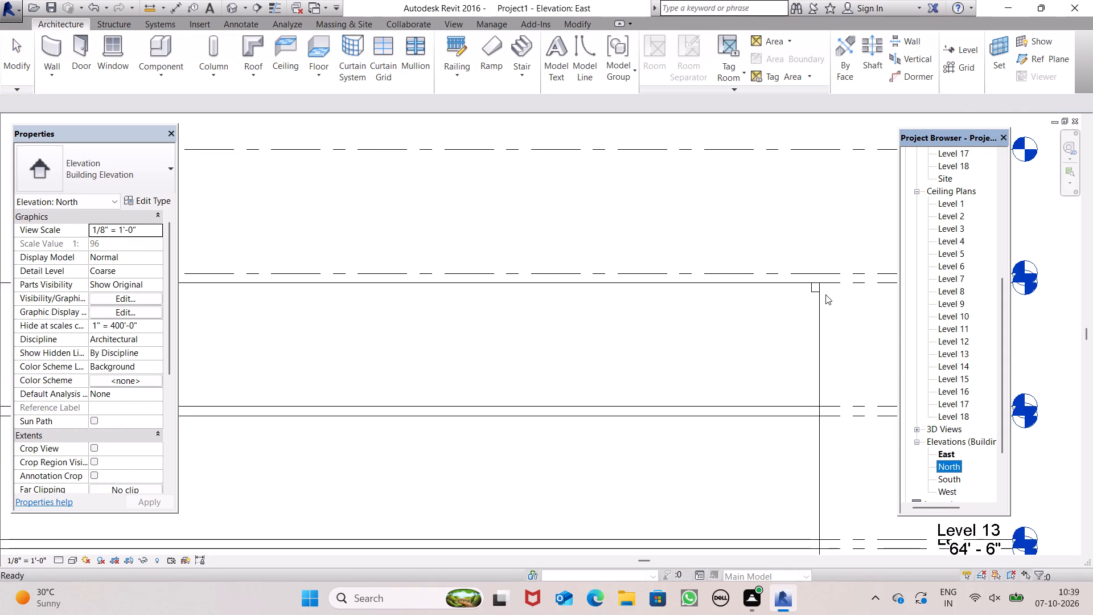
pyautogui.click(825, 290)
pyautogui.scroll(5, 824, 290)
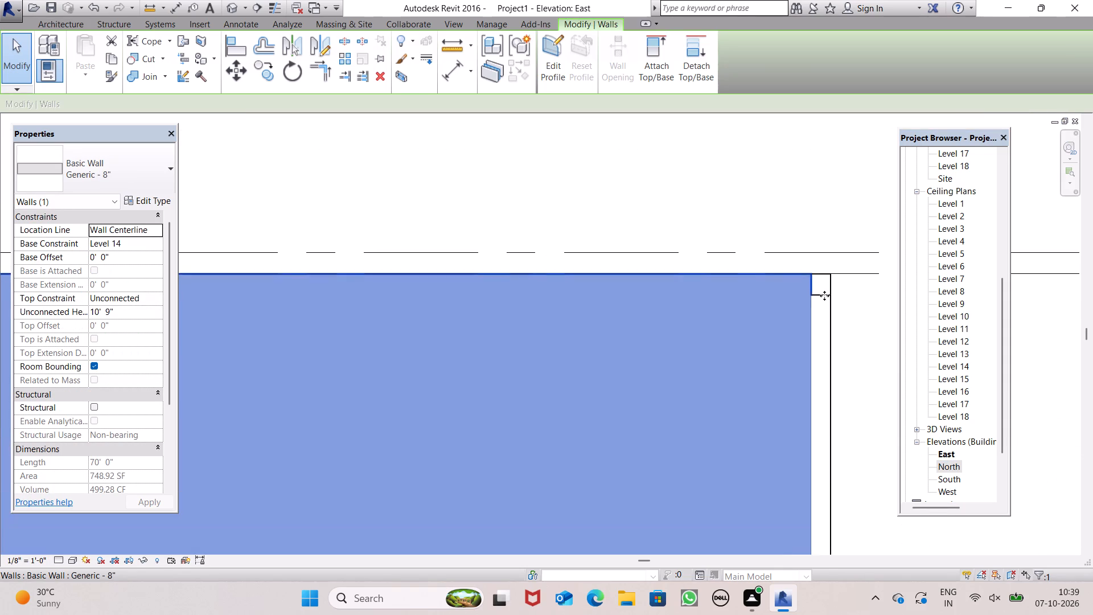
pyautogui.click(824, 296)
pyautogui.moveTo(823, 290); pyautogui.dragTo(821, 279)
pyautogui.click(821, 279)
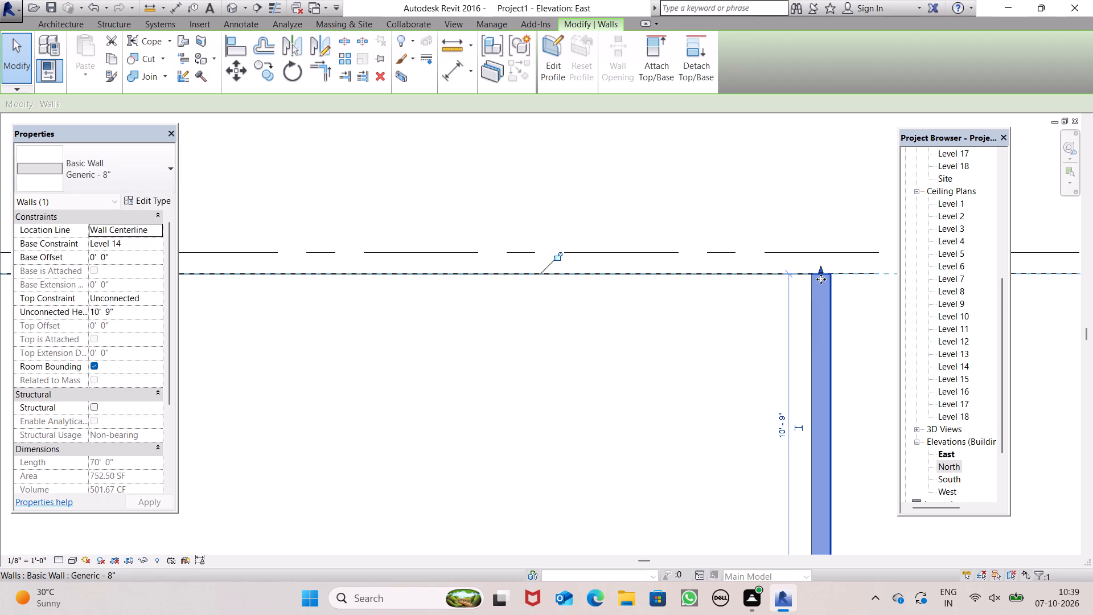
# Examine the top-storey walls and roof against the levels in the South and West elevations.
pyautogui.doubleClick(955, 479)
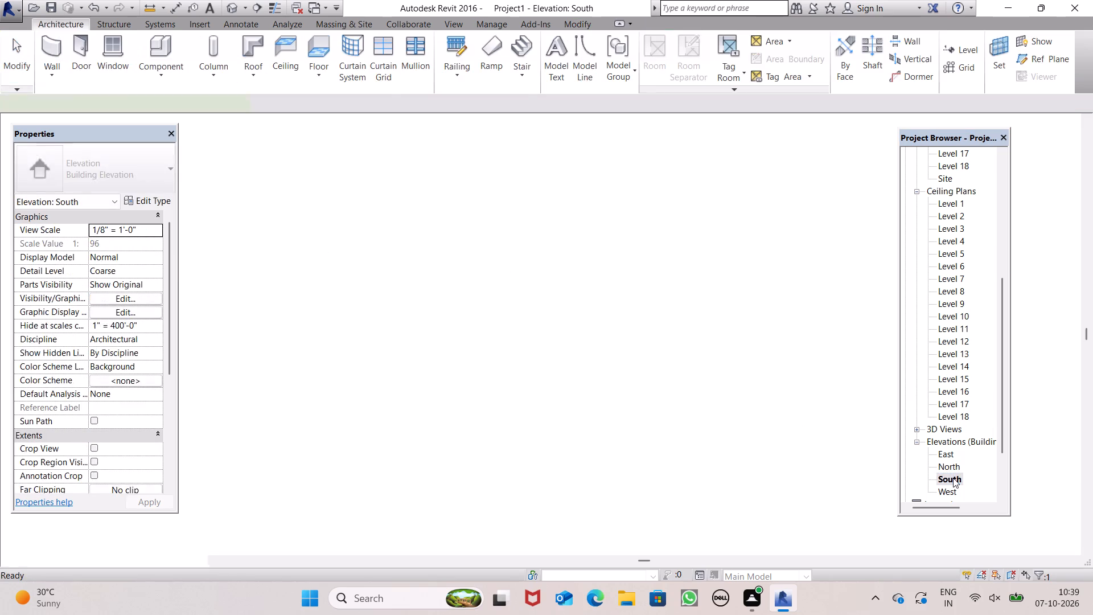
pyautogui.scroll(2, 533, 247)
pyautogui.scroll(-1, 527, 247)
pyautogui.scroll(1, 526, 247)
pyautogui.scroll(-1, 521, 249)
pyautogui.scroll(3, 519, 249)
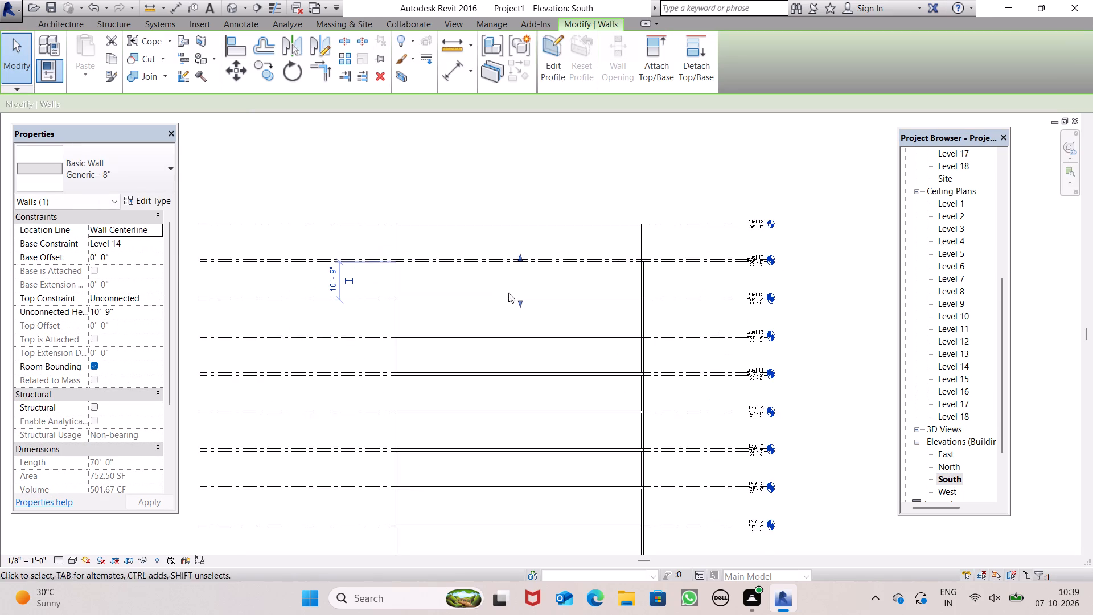
pyautogui.scroll(5, 522, 309)
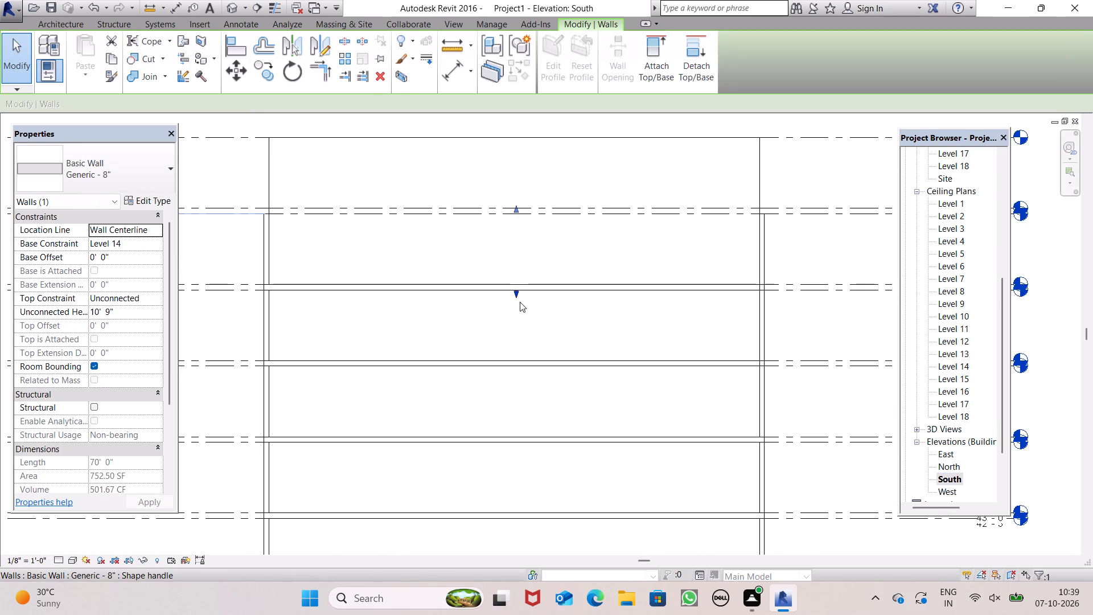
pyautogui.click(535, 291)
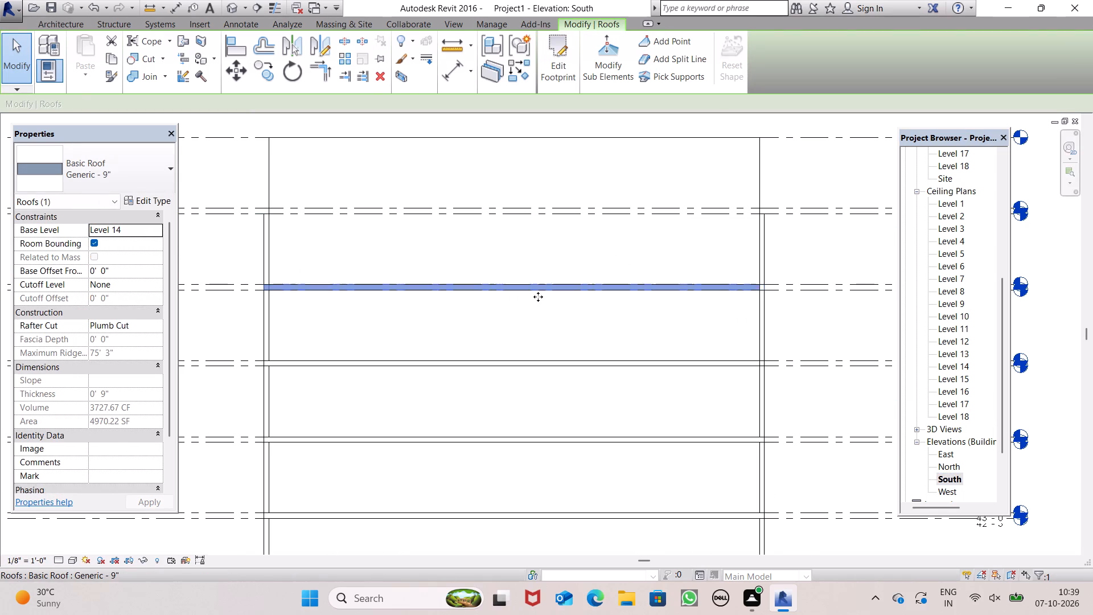
pyautogui.click(494, 309)
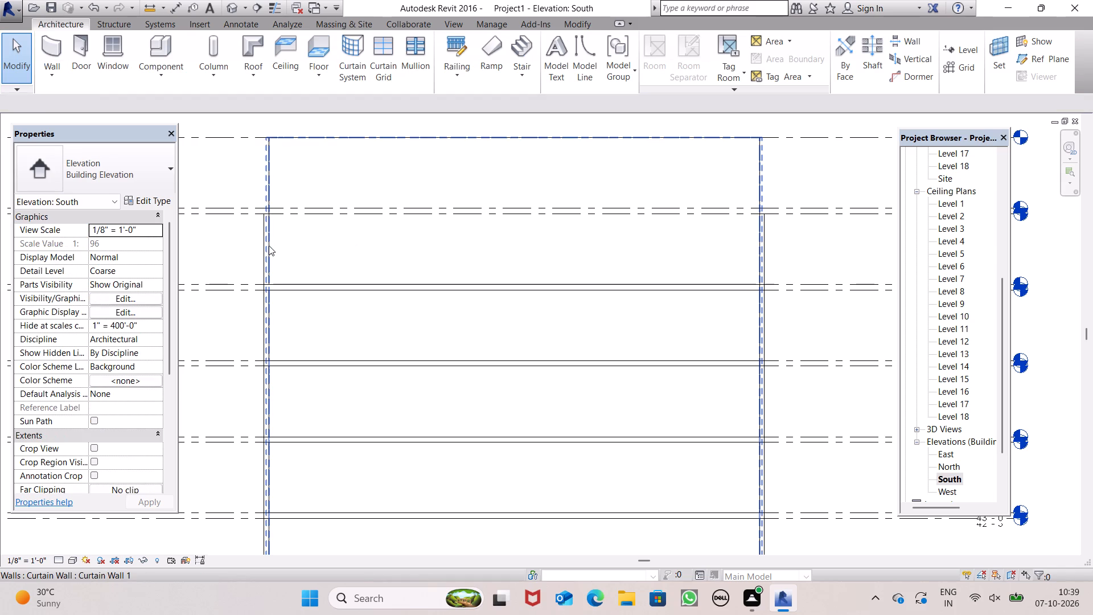
pyautogui.scroll(-3, 470, 296)
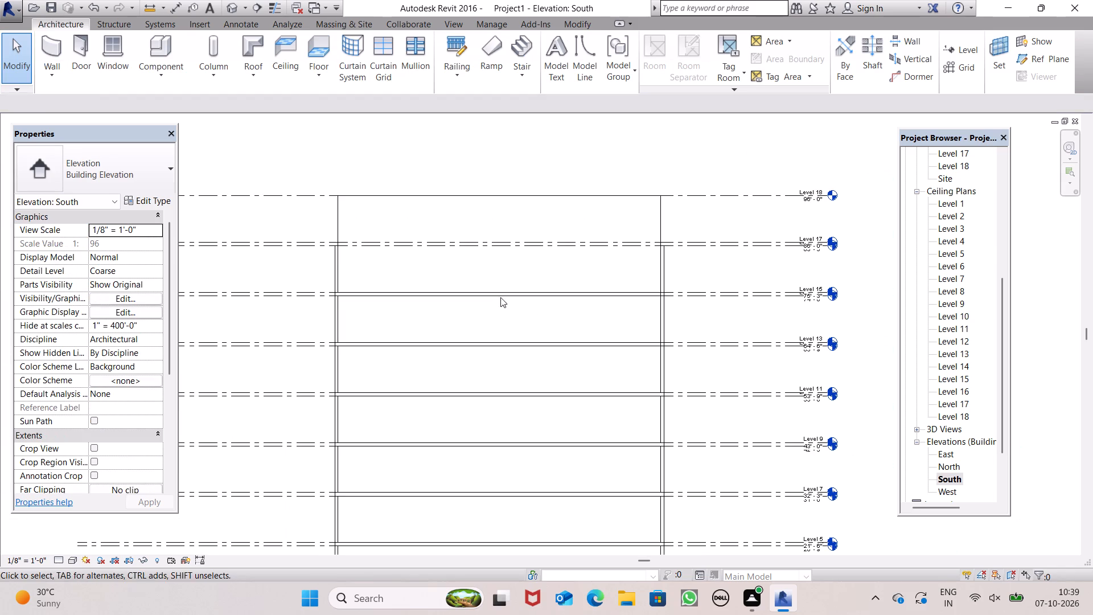
pyautogui.scroll(3, 681, 321)
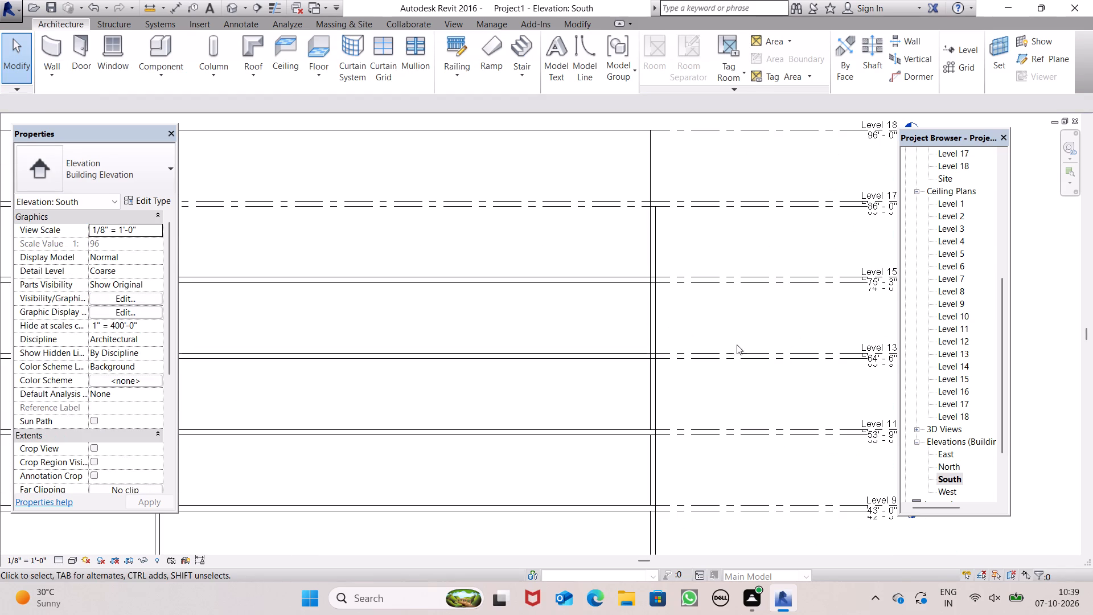
pyautogui.scroll(-1, 757, 341)
pyautogui.click(946, 492)
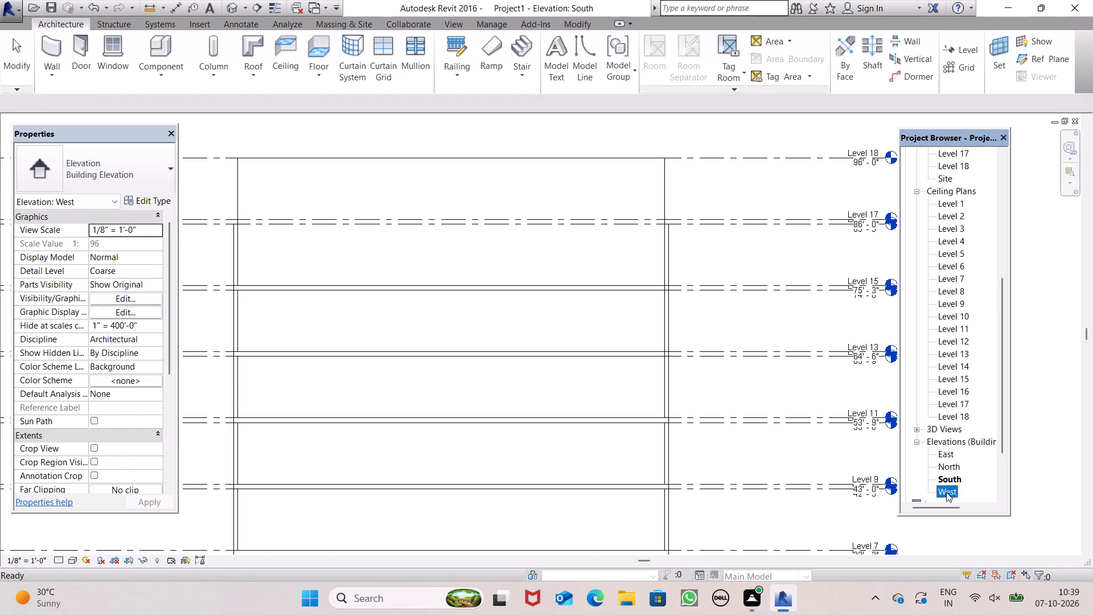
pyautogui.click(946, 492)
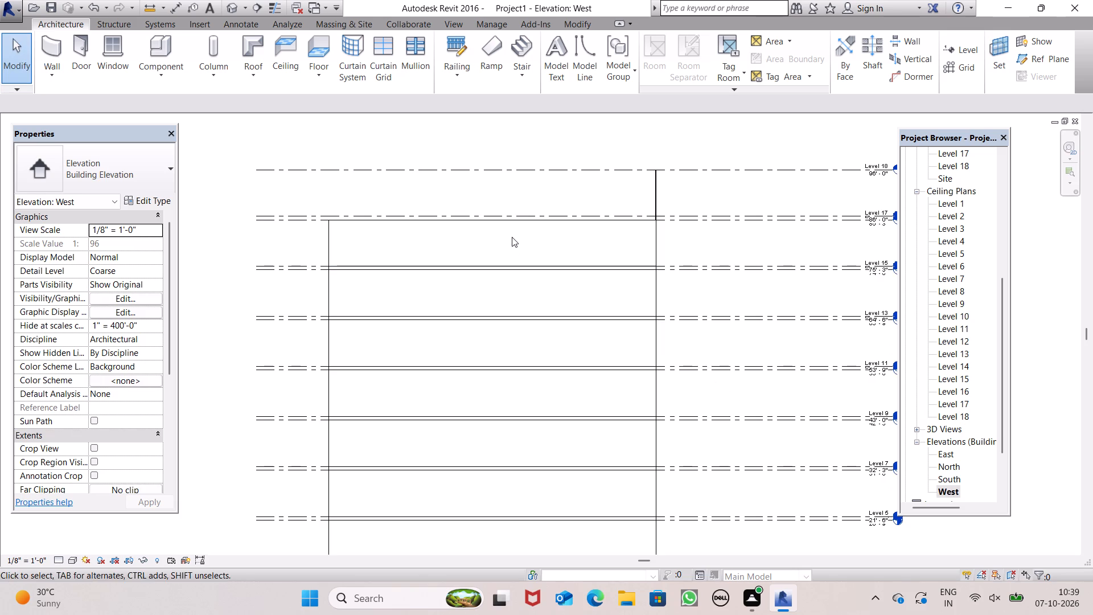
pyautogui.click(512, 225)
pyautogui.scroll(-2, 501, 257)
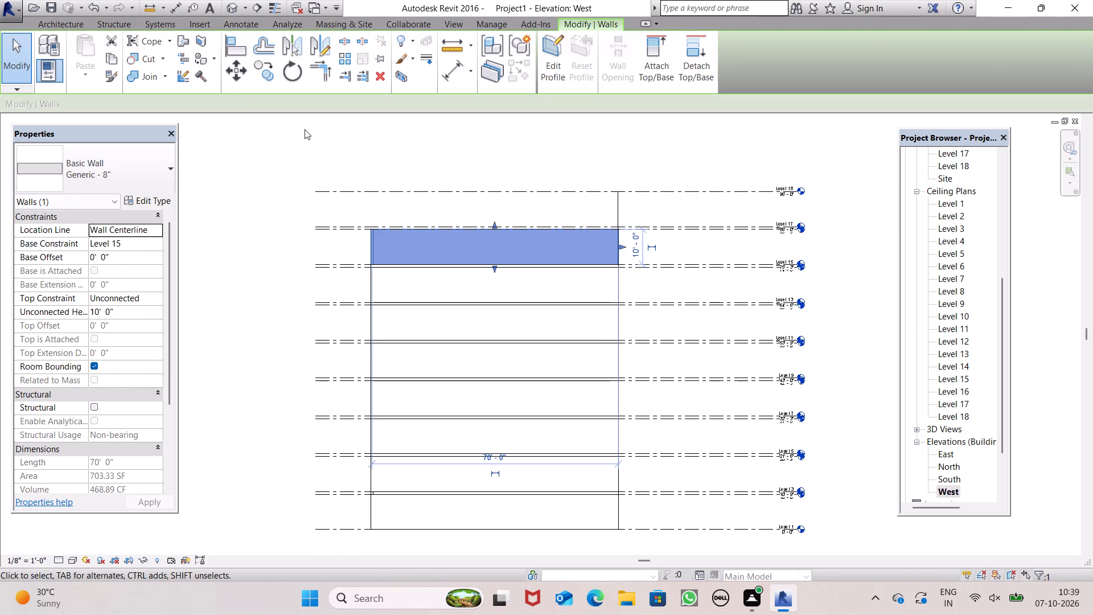
pyautogui.click(305, 128)
# Examine the top-storey walls and the front curtain wall in the 3D view.
pyautogui.click(233, 6)
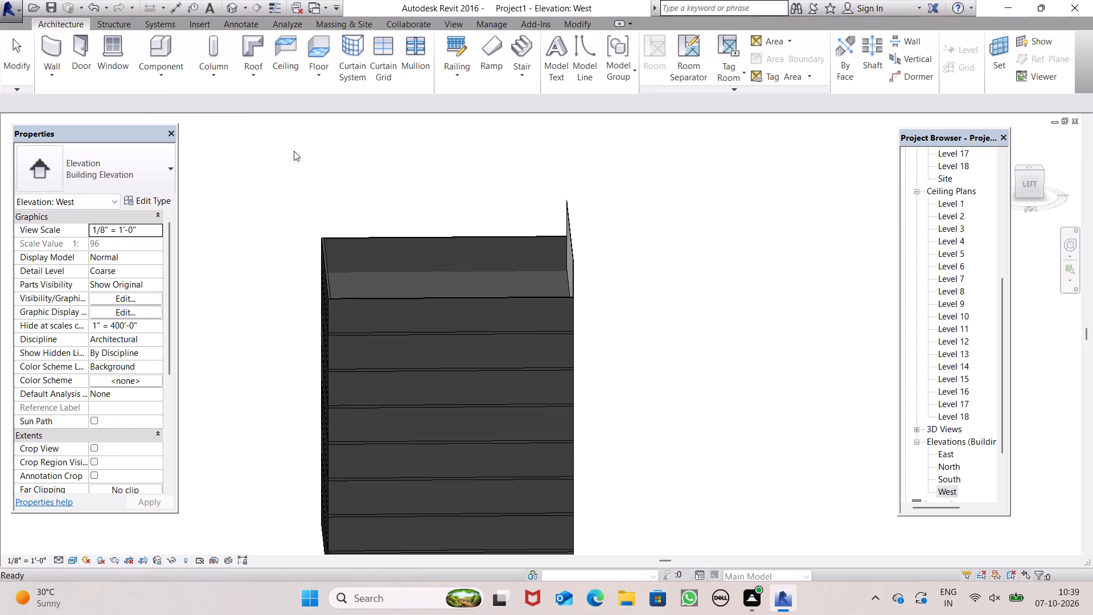
pyautogui.moveTo(594, 355); pyautogui.dragTo(539, 290, button='middle')
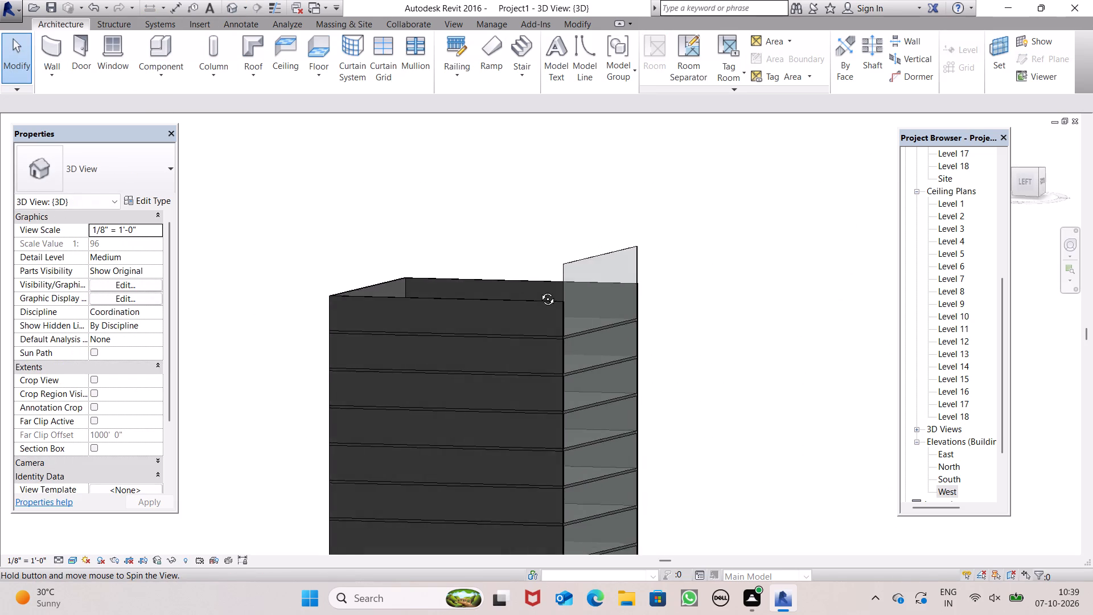
pyautogui.moveTo(539, 290); pyautogui.dragTo(521, 308, button='middle')
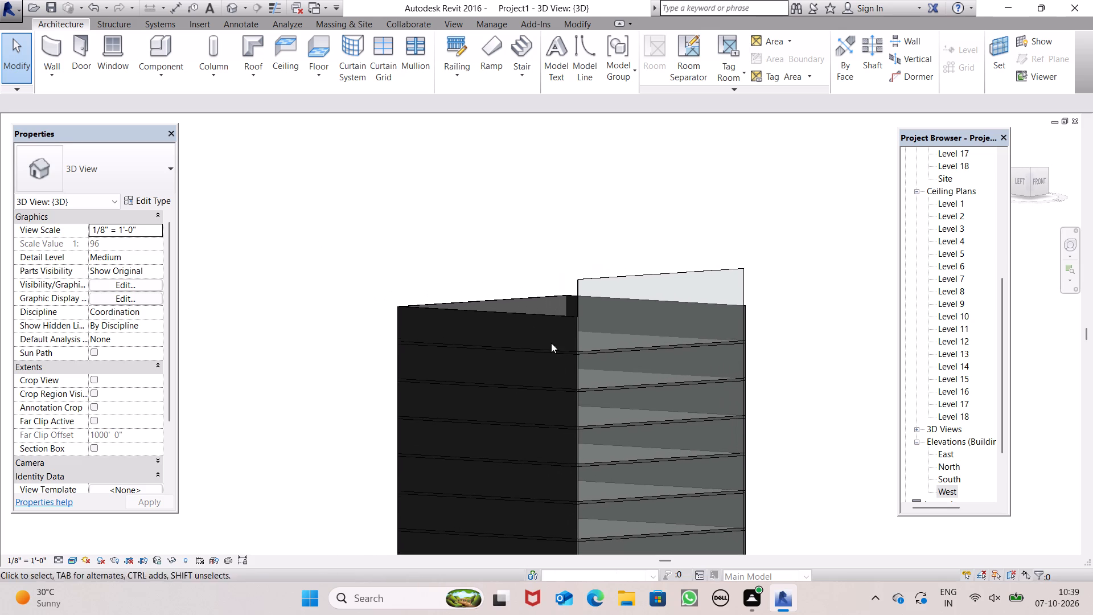
pyautogui.scroll(3, 943, 178)
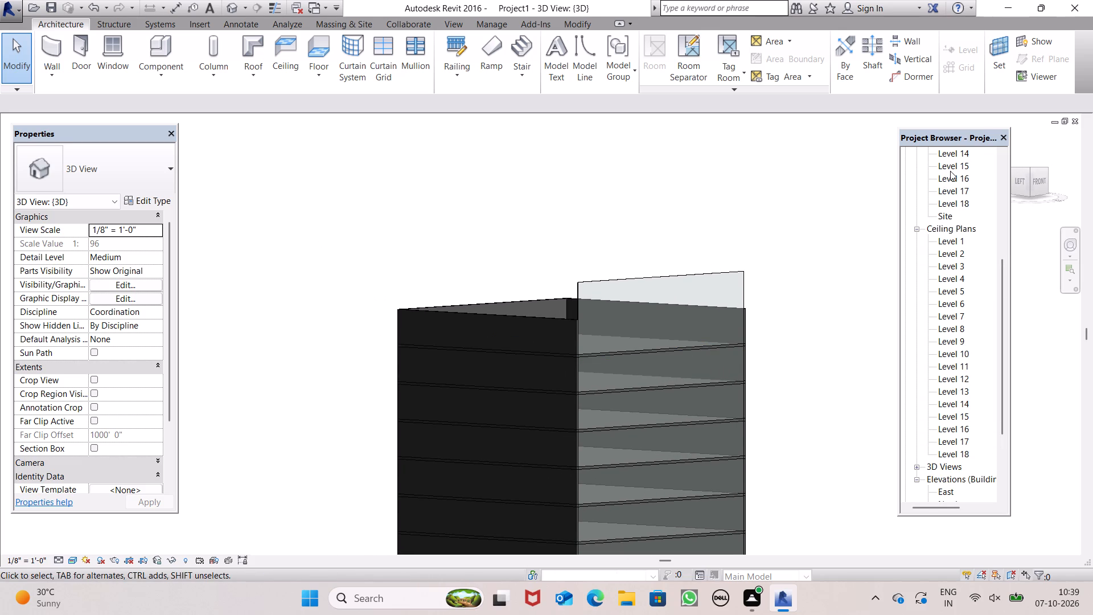
pyautogui.click(556, 325)
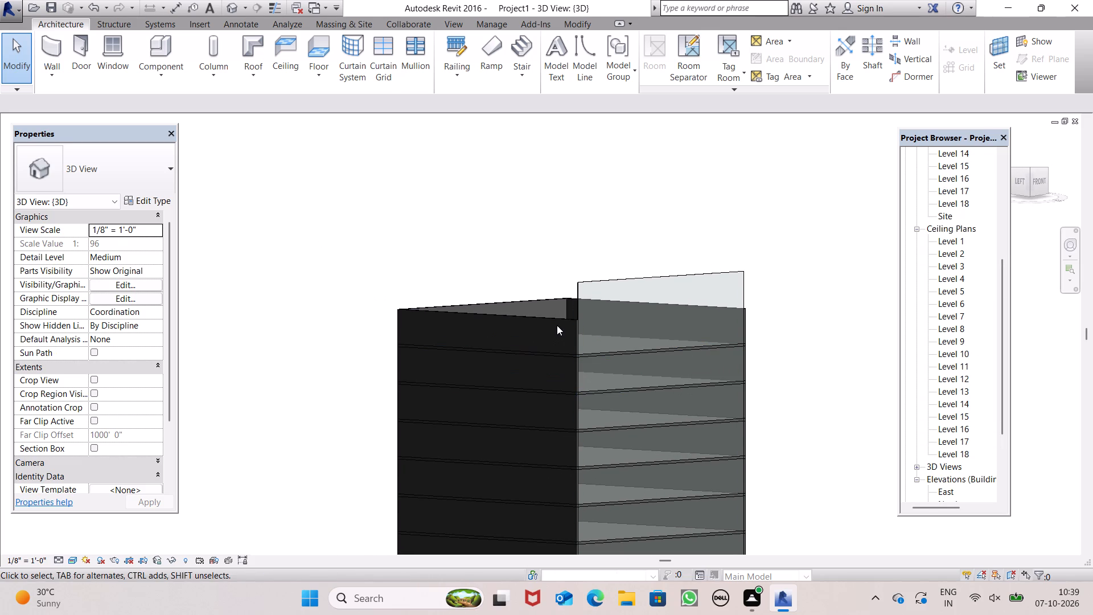
pyautogui.click(559, 323)
pyautogui.click(289, 280)
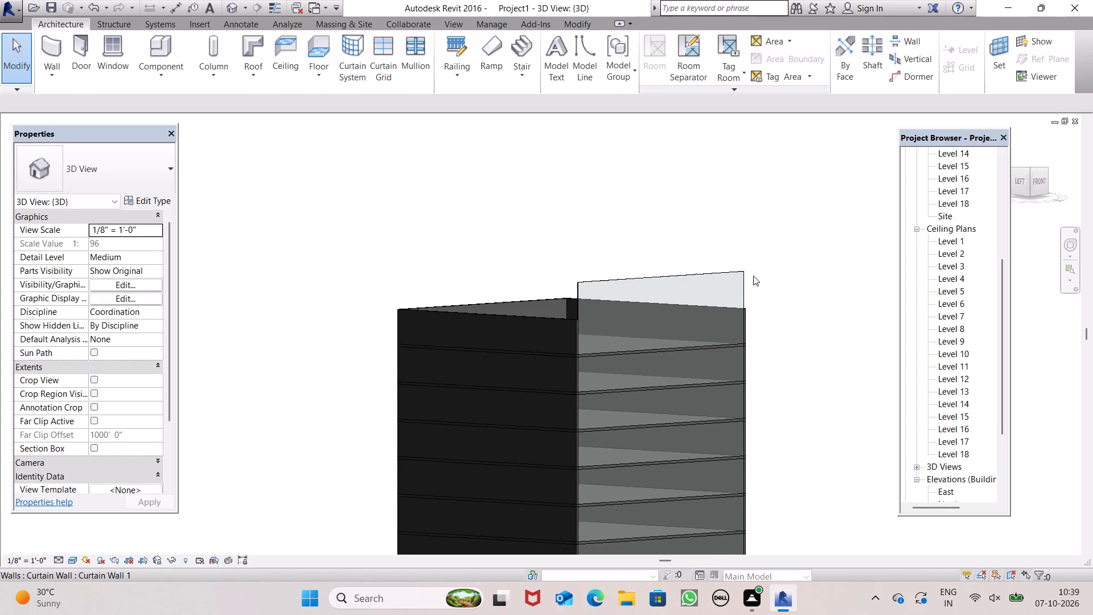
# On Level 16, sketch a rectangular Generic - 9" roof footprint without slope, corner to corner around the outer faces of the walls.
pyautogui.doubleClick(968, 181)
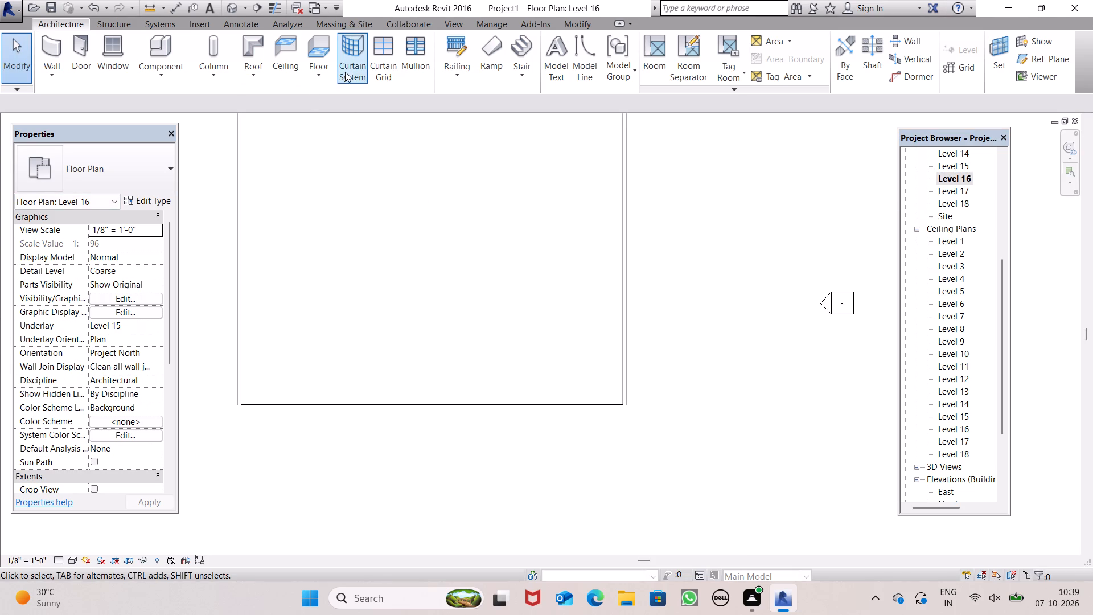
pyautogui.click(253, 73)
pyautogui.click(264, 99)
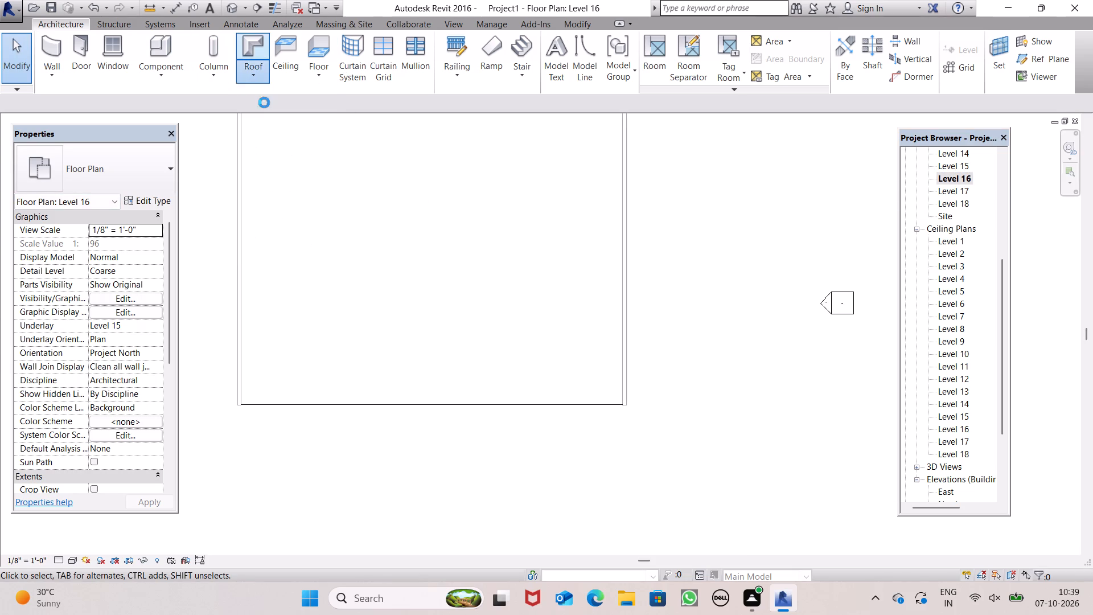
pyautogui.scroll(-4, 360, 315)
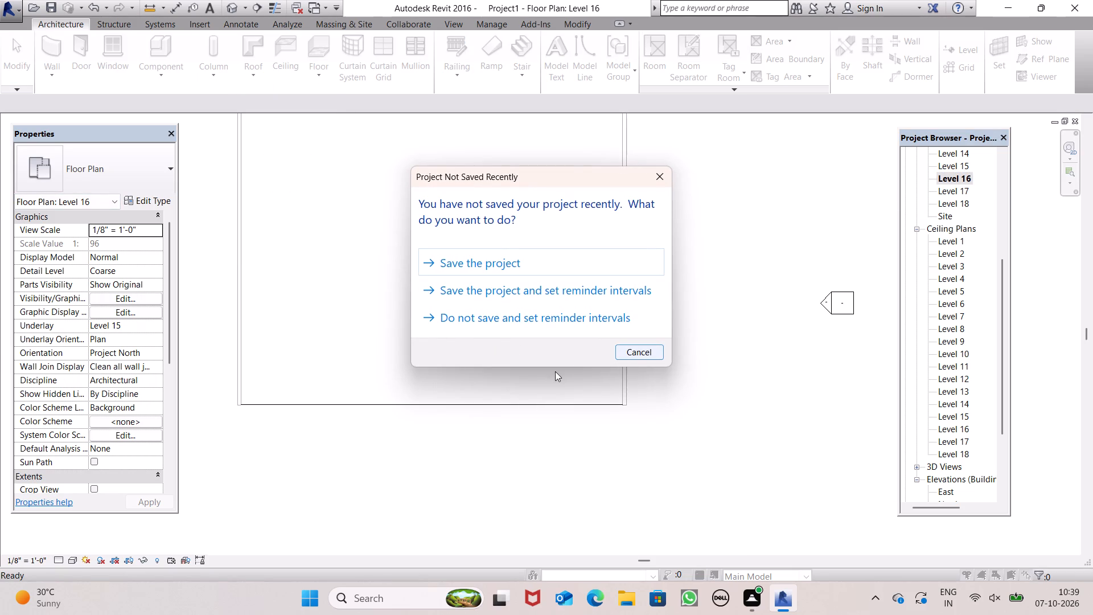
pyautogui.click(539, 379)
pyautogui.click(655, 183)
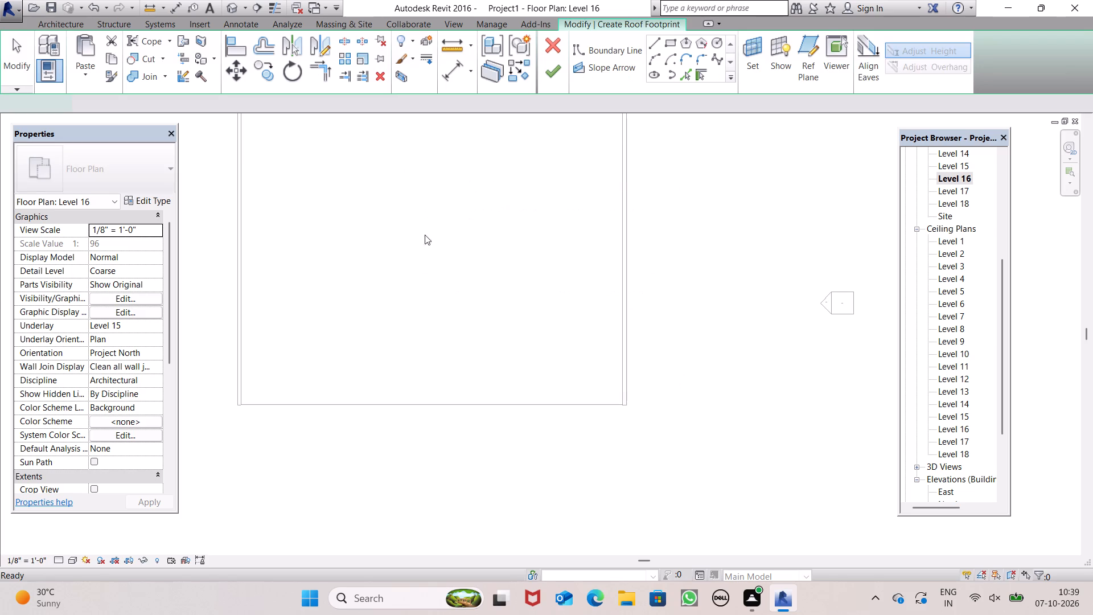
pyautogui.scroll(-11, 421, 246)
pyautogui.scroll(6, 432, 209)
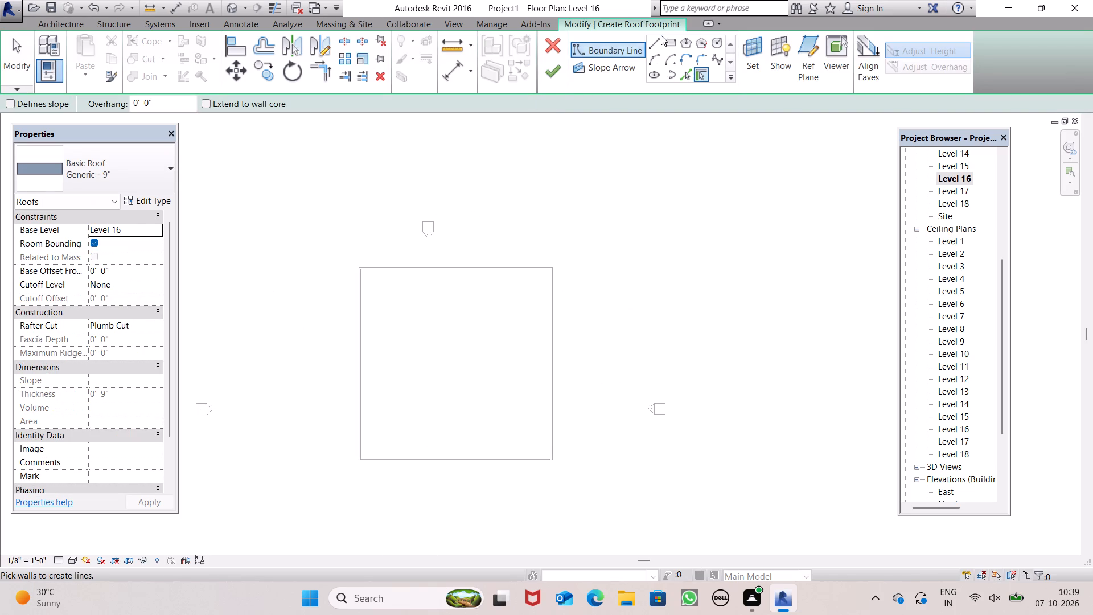
pyautogui.click(668, 41)
pyautogui.scroll(5, 420, 307)
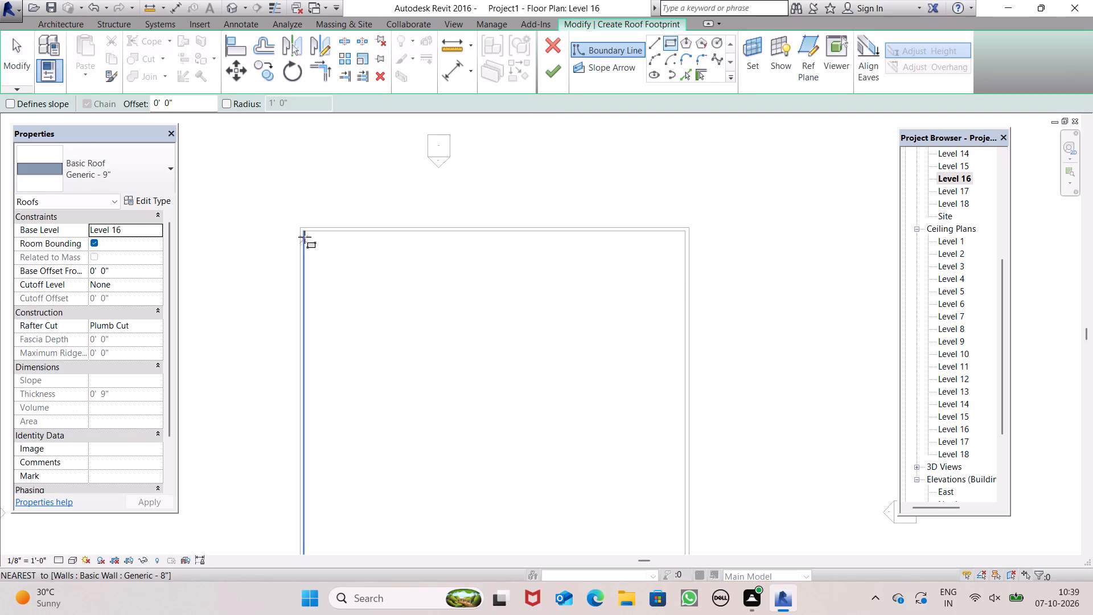
pyautogui.scroll(12, 305, 237)
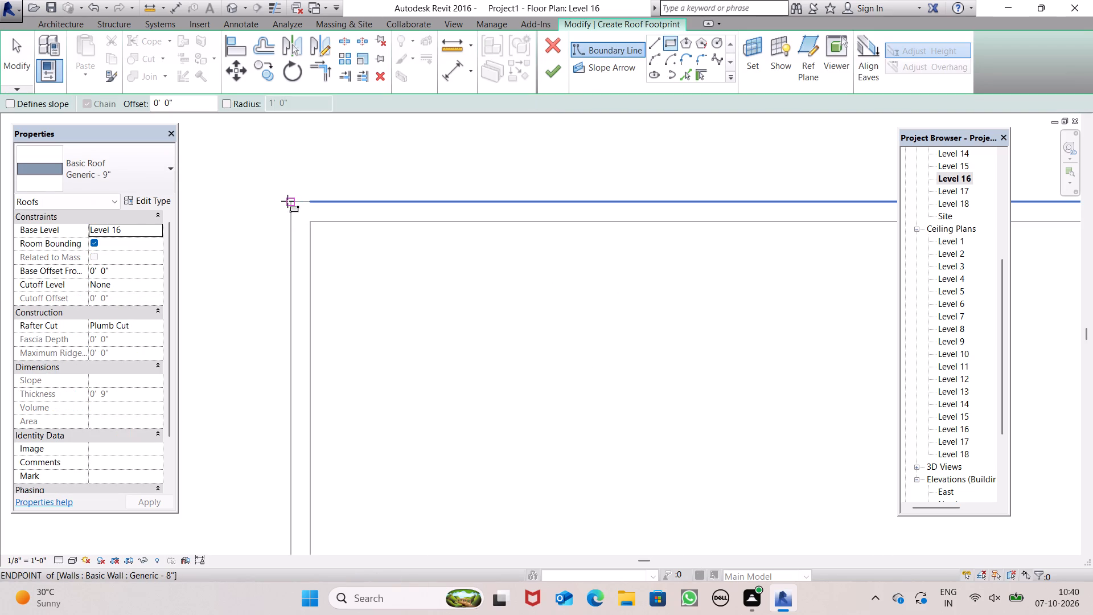
pyautogui.click(287, 200)
pyautogui.scroll(-10, 419, 192)
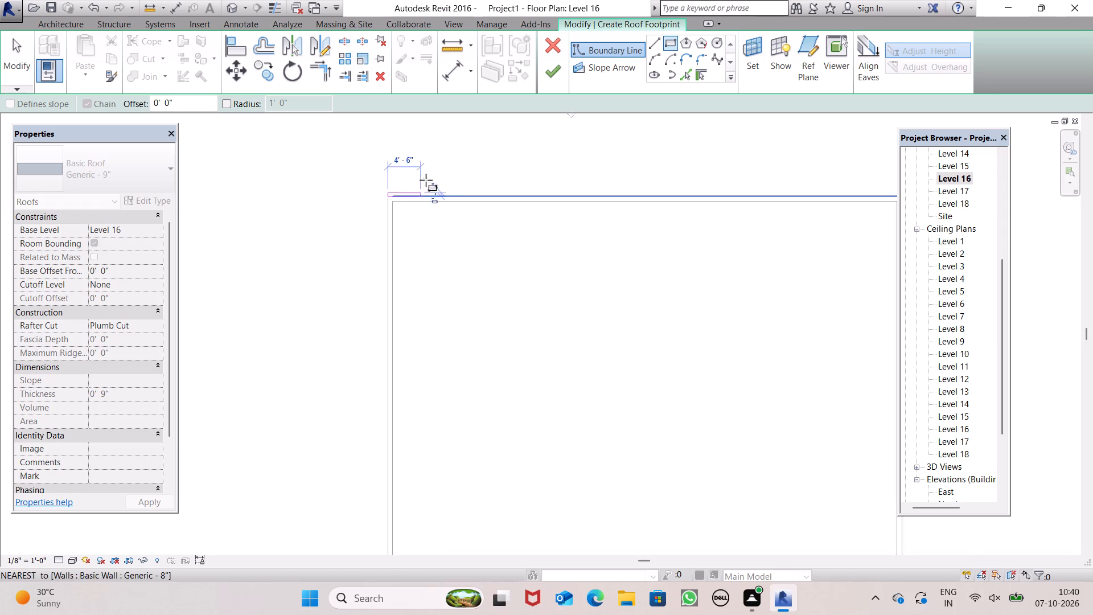
pyautogui.scroll(-8, 426, 180)
pyautogui.scroll(8, 557, 380)
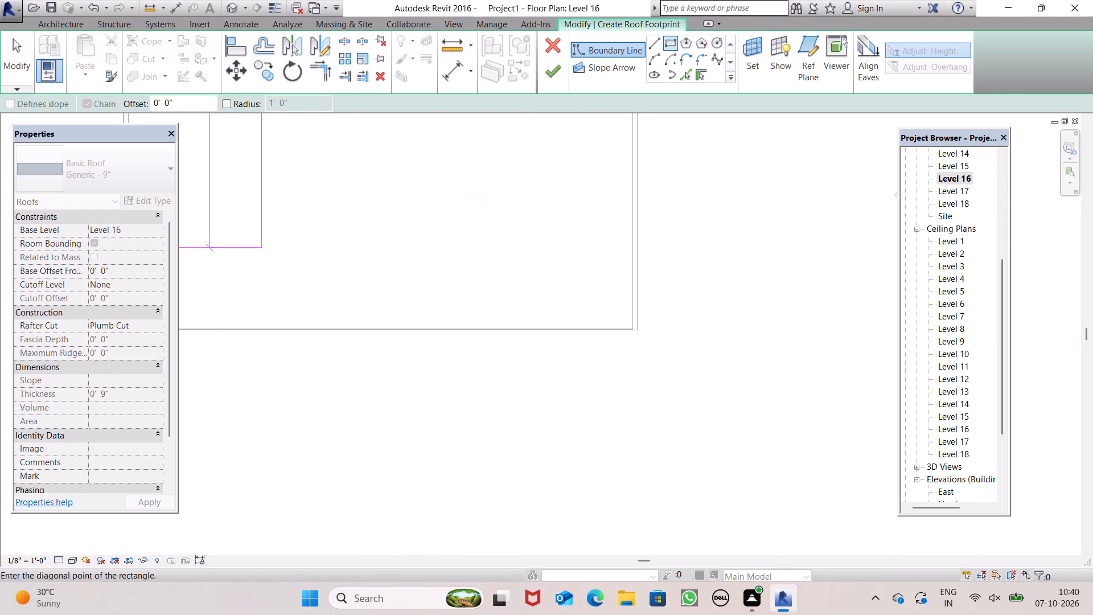
pyautogui.scroll(-1, 43, 71)
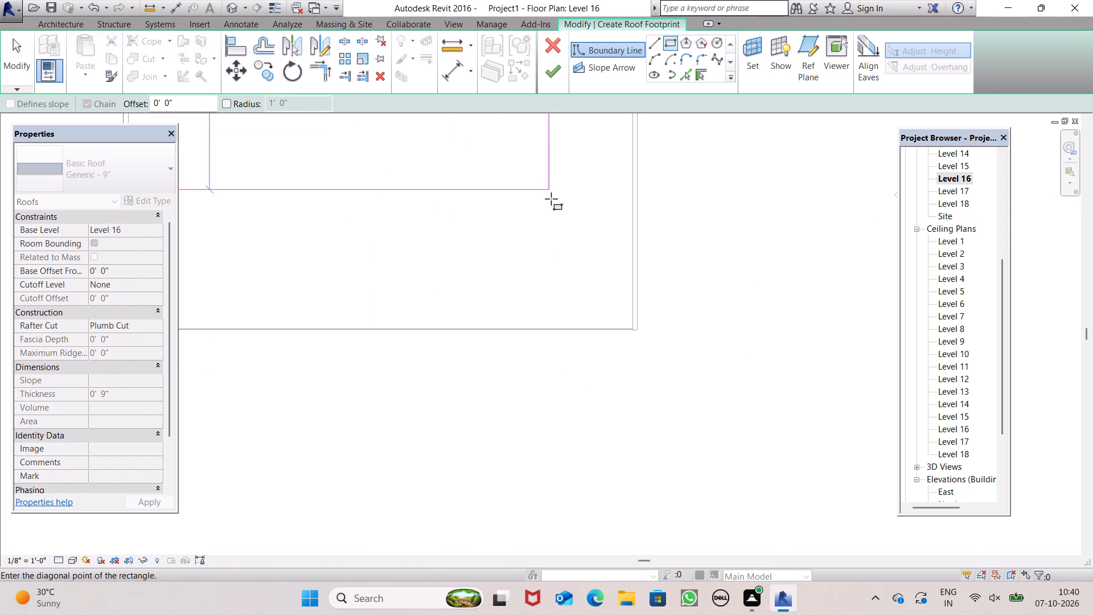
pyautogui.scroll(6, 659, 327)
pyautogui.scroll(6, 606, 315)
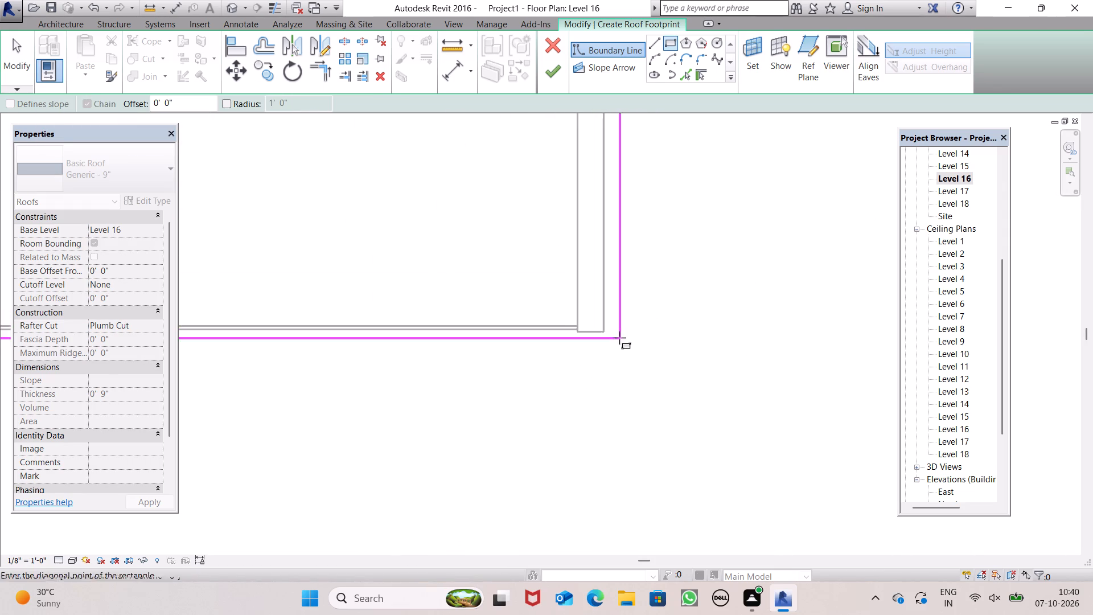
pyautogui.scroll(5, 615, 334)
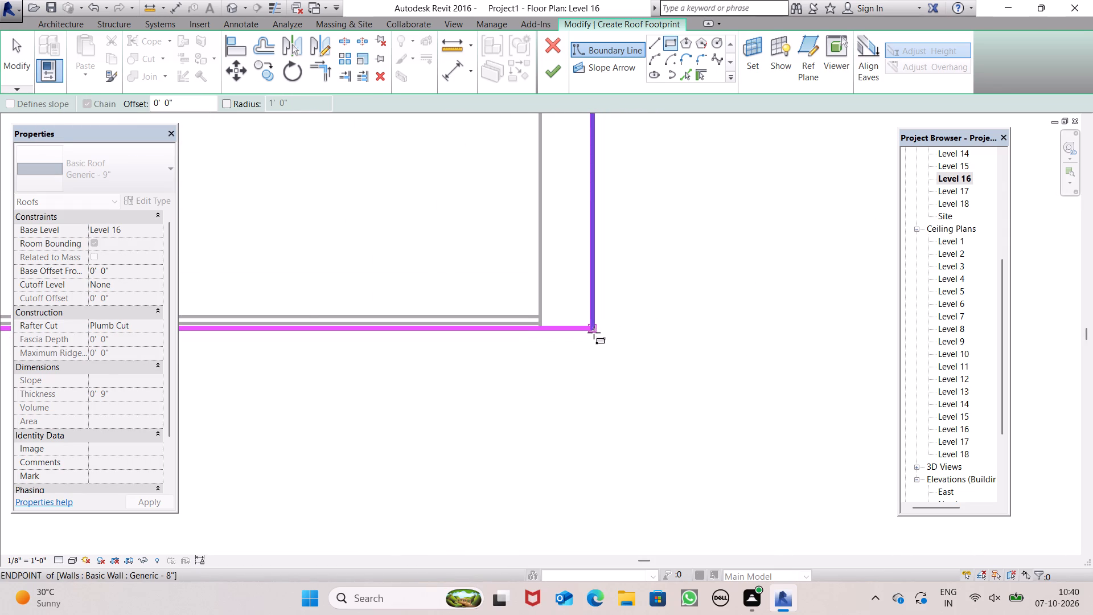
pyautogui.click(593, 333)
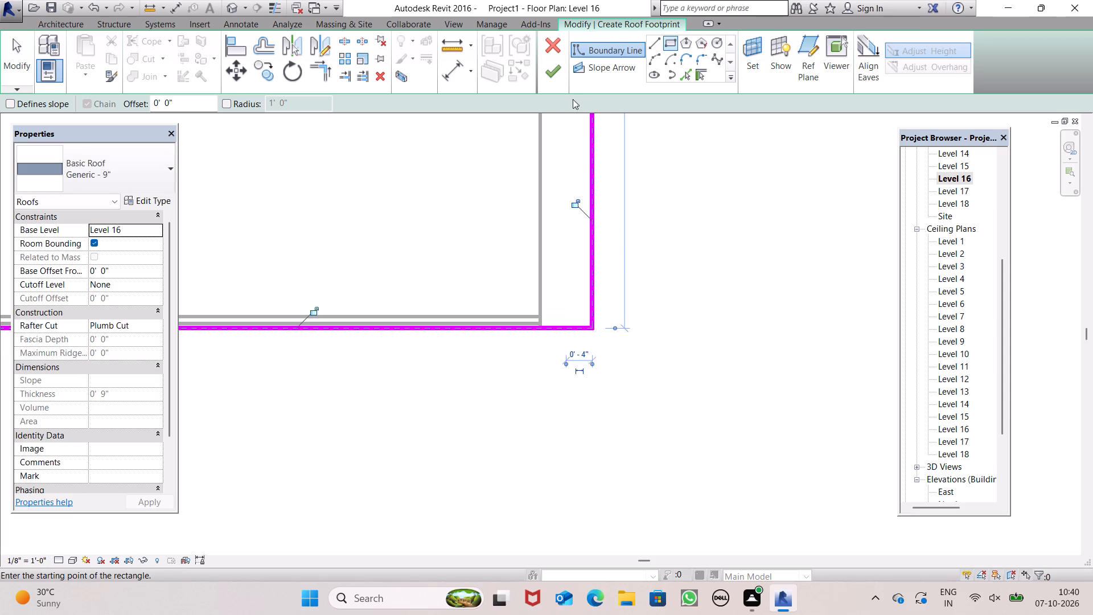
# Finish the Level 16 roof, attach the highlighted walls to it, and check it in the 3D view.
pyautogui.click(556, 76)
pyautogui.click(580, 313)
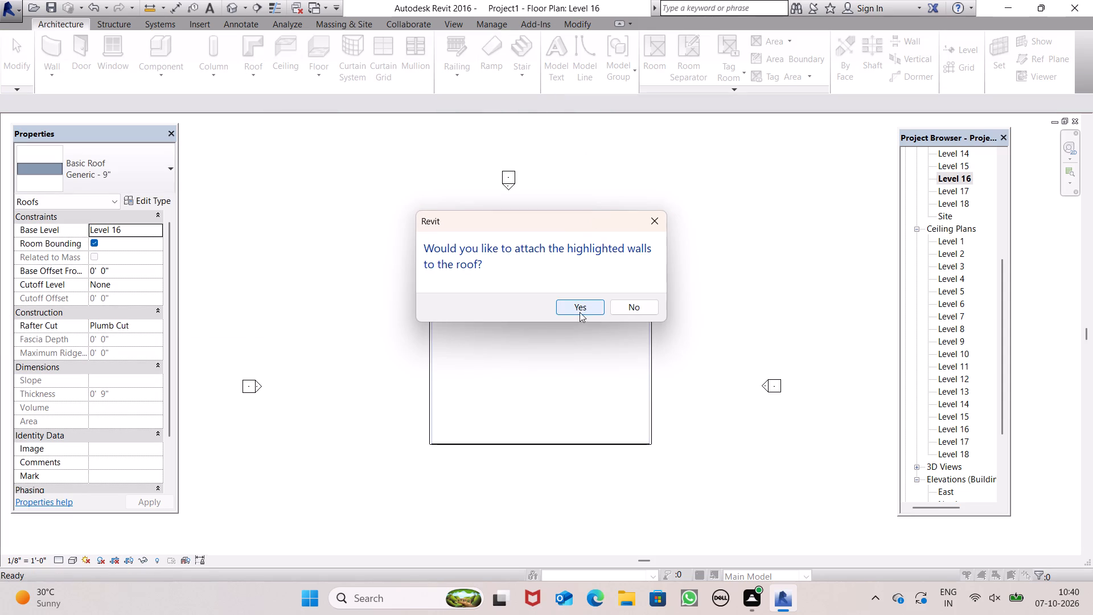
pyautogui.scroll(-5, 656, 371)
pyautogui.scroll(-10, 728, 387)
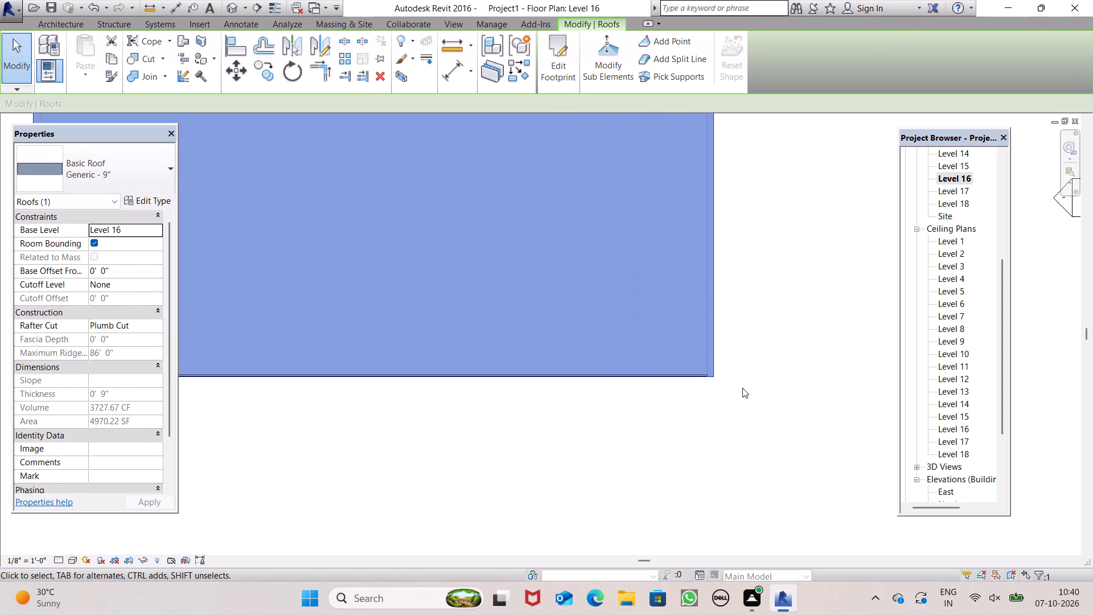
pyautogui.click(790, 391)
pyautogui.scroll(-3, 781, 380)
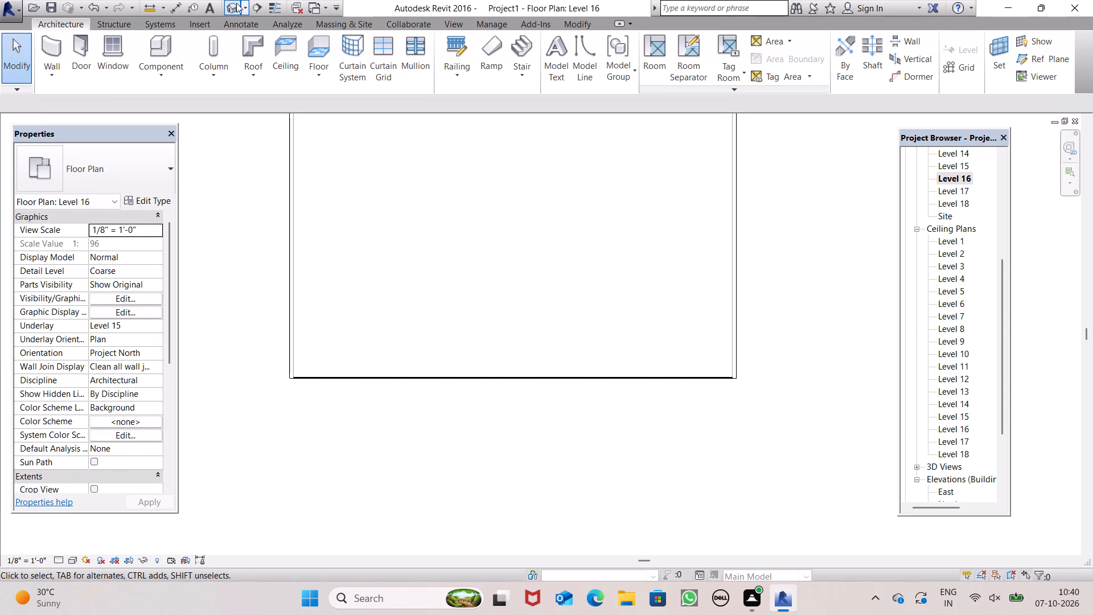
pyautogui.click(237, 8)
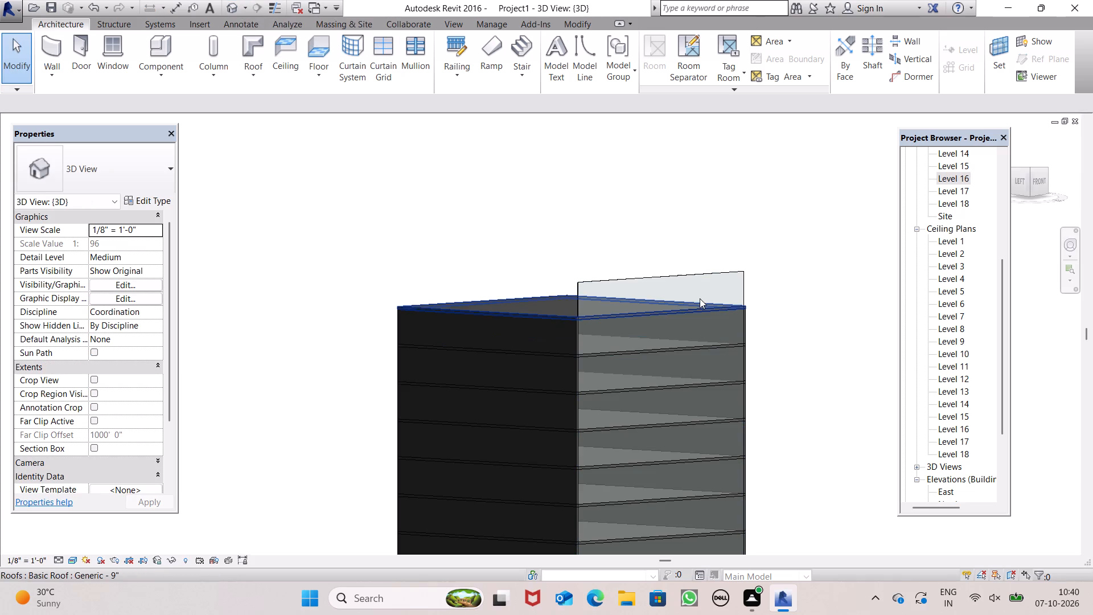
# In the Level 16 floor plan, draw the Generic - 8" west wall, 10' 0" unconnected height, from the southwest to the northwest corner.
pyautogui.doubleClick(951, 190)
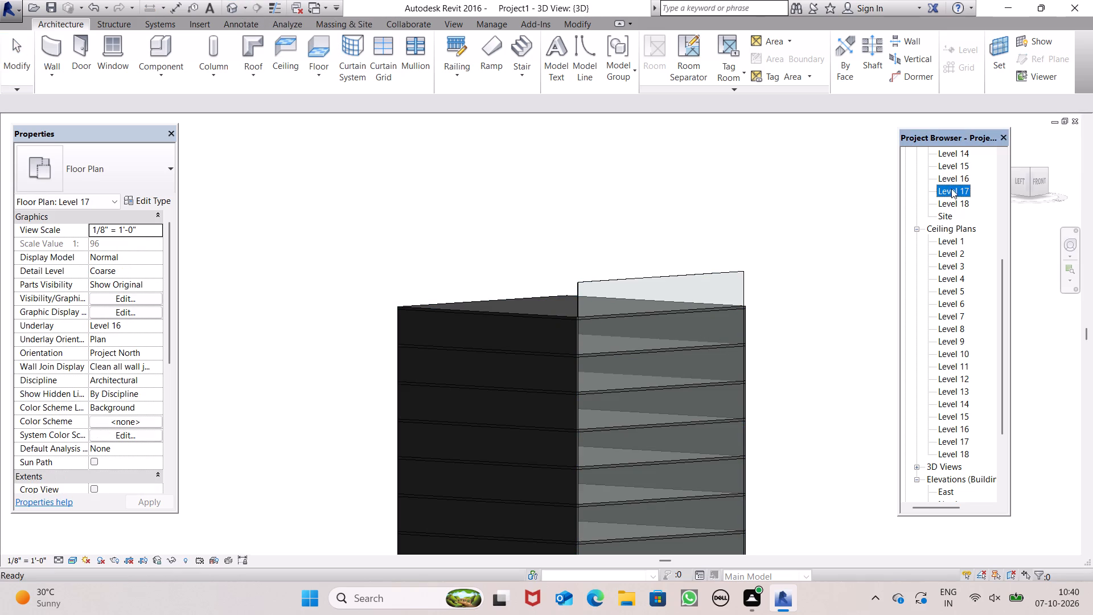
pyautogui.scroll(-3, 581, 259)
pyautogui.scroll(-5, 581, 326)
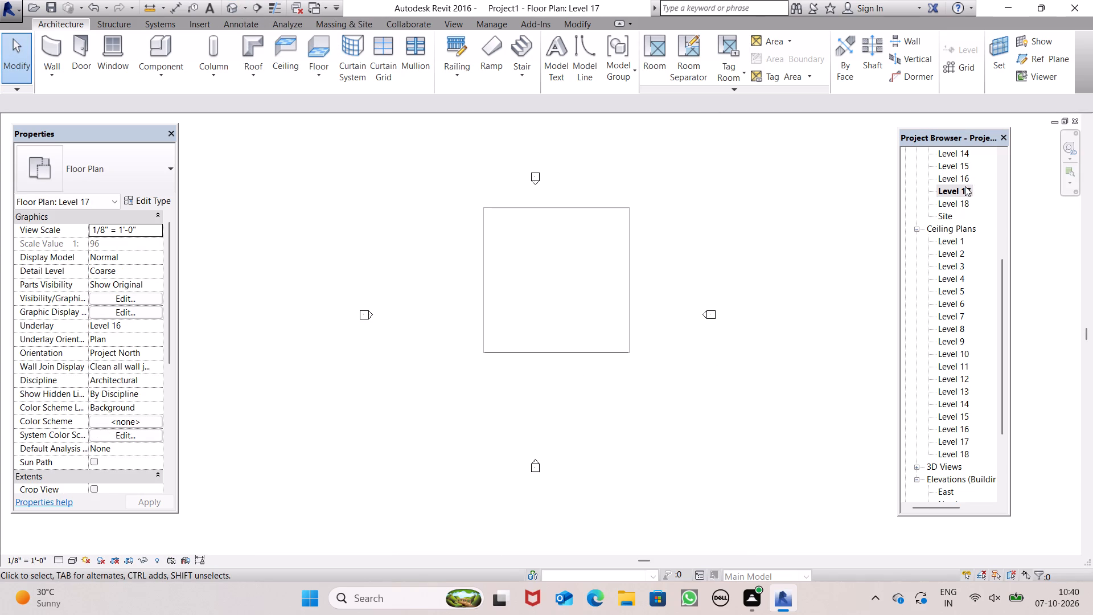
pyautogui.doubleClick(963, 184)
pyautogui.doubleClick(962, 181)
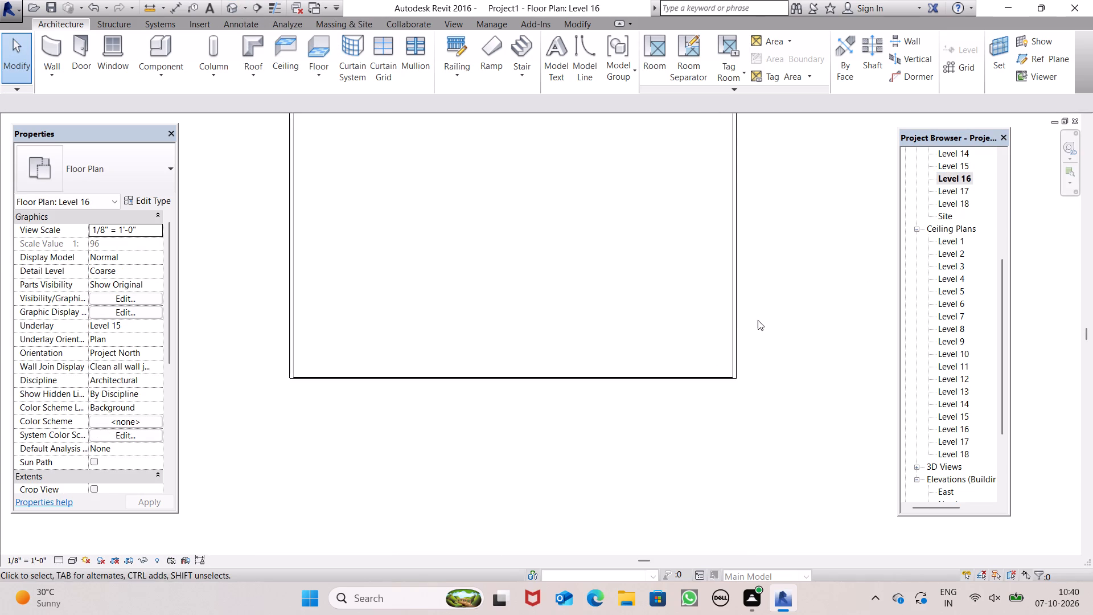
pyautogui.scroll(-6, 762, 321)
pyautogui.scroll(-3, 753, 367)
pyautogui.scroll(3, 788, 327)
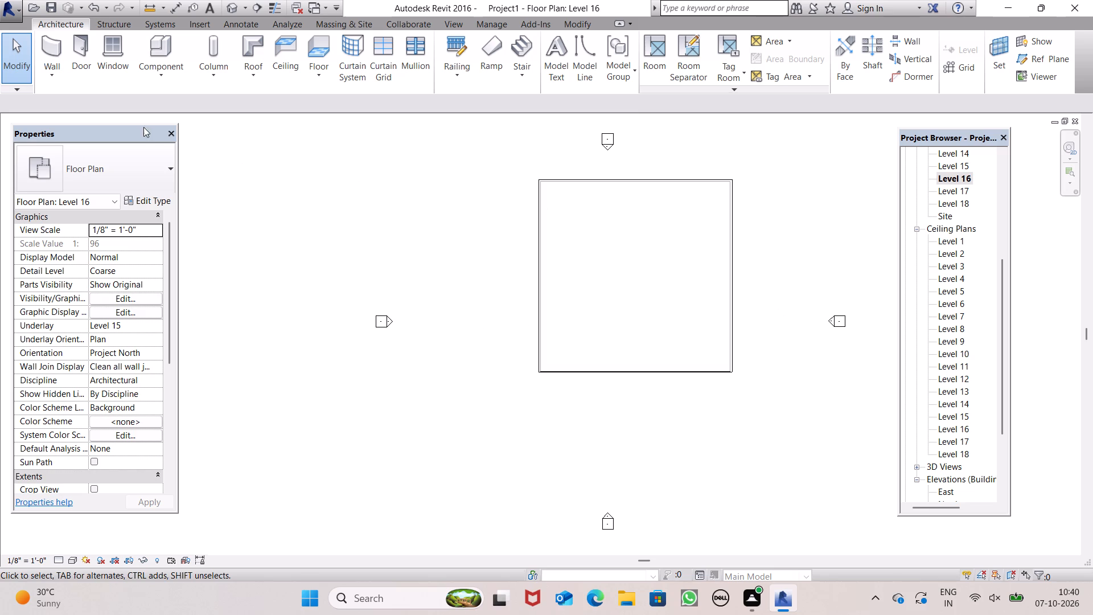
pyautogui.click(55, 46)
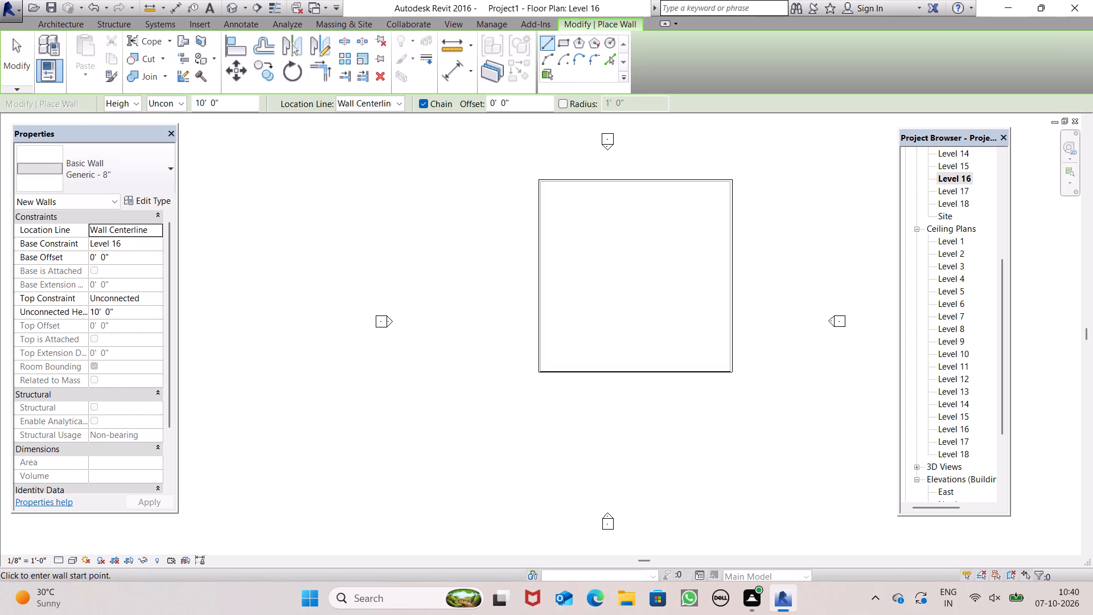
pyautogui.scroll(2, 730, 351)
pyautogui.scroll(9, 473, 360)
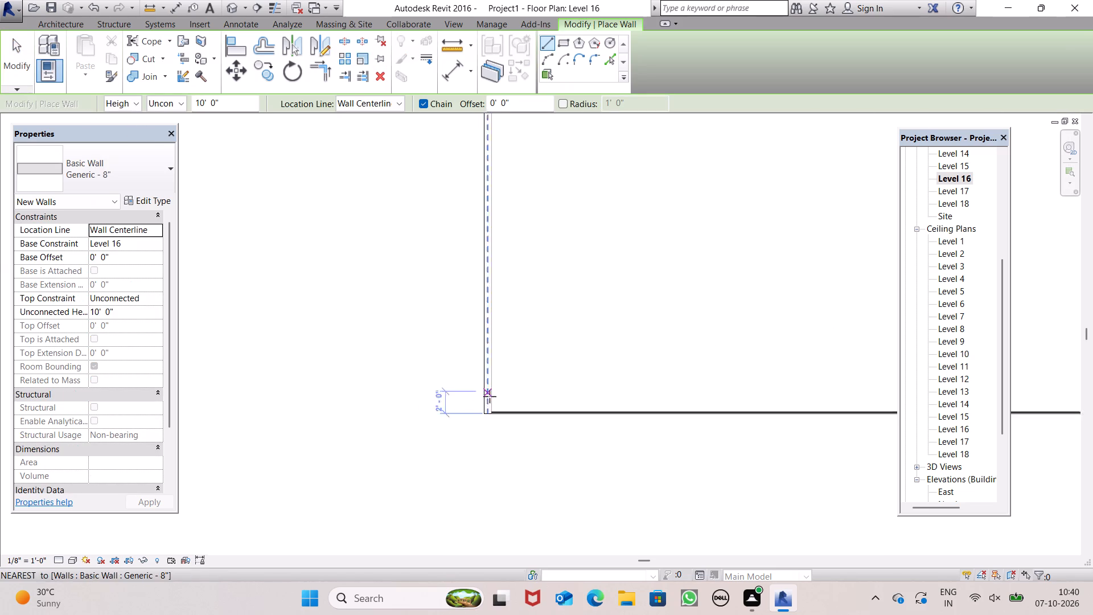
pyautogui.scroll(5, 490, 396)
pyautogui.moveTo(483, 432); pyautogui.dragTo(483, 426)
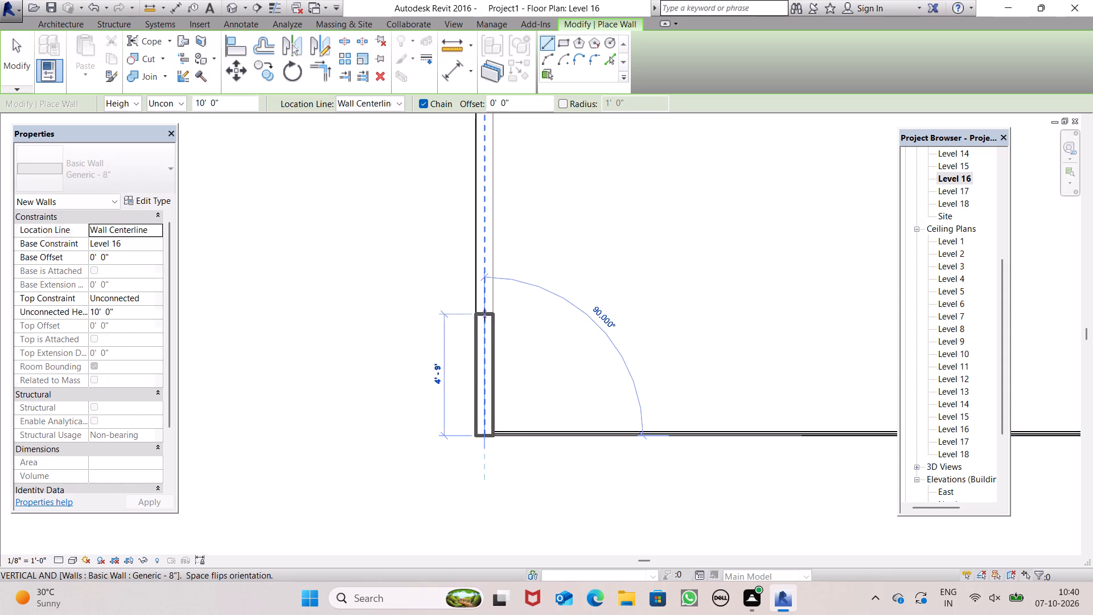
pyautogui.scroll(-14, 484, 343)
pyautogui.scroll(-7, 467, 413)
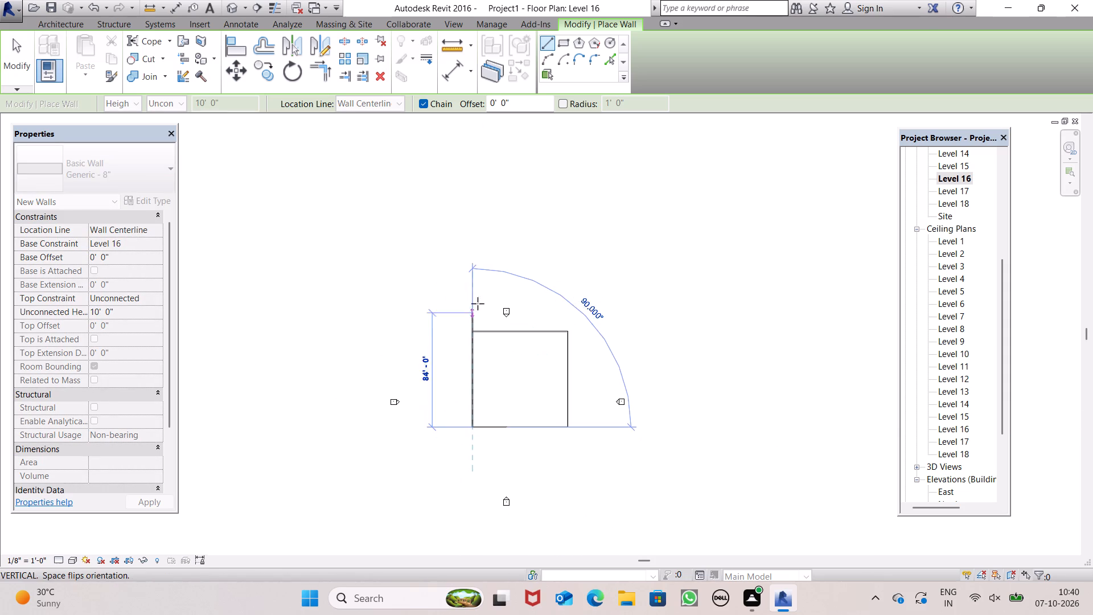
pyautogui.scroll(8, 479, 299)
pyautogui.scroll(7, 481, 409)
pyautogui.scroll(5, 421, 377)
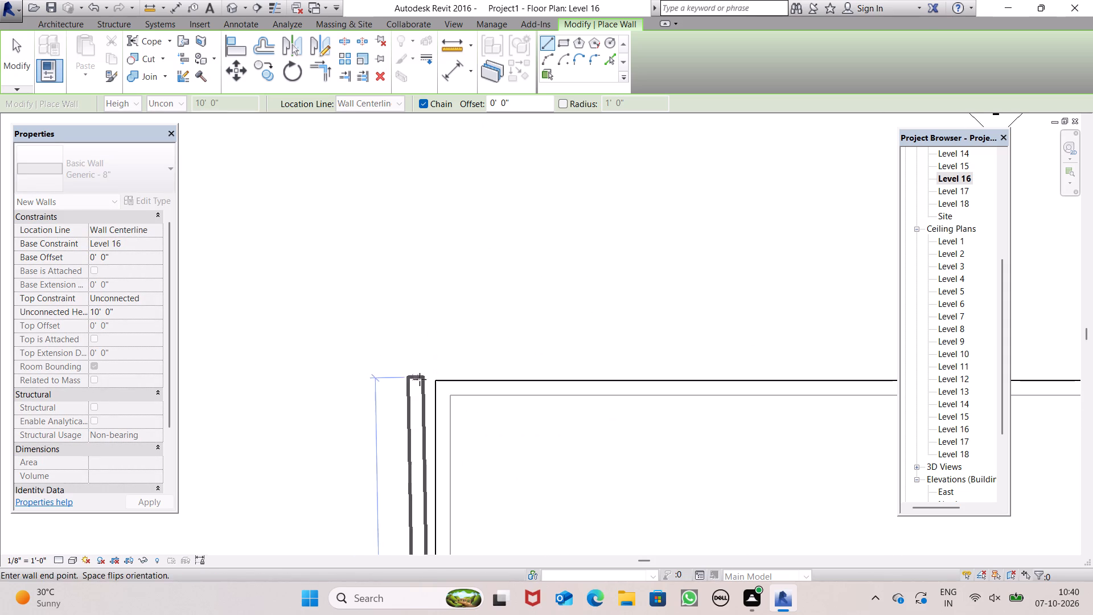
pyautogui.scroll(10, 452, 377)
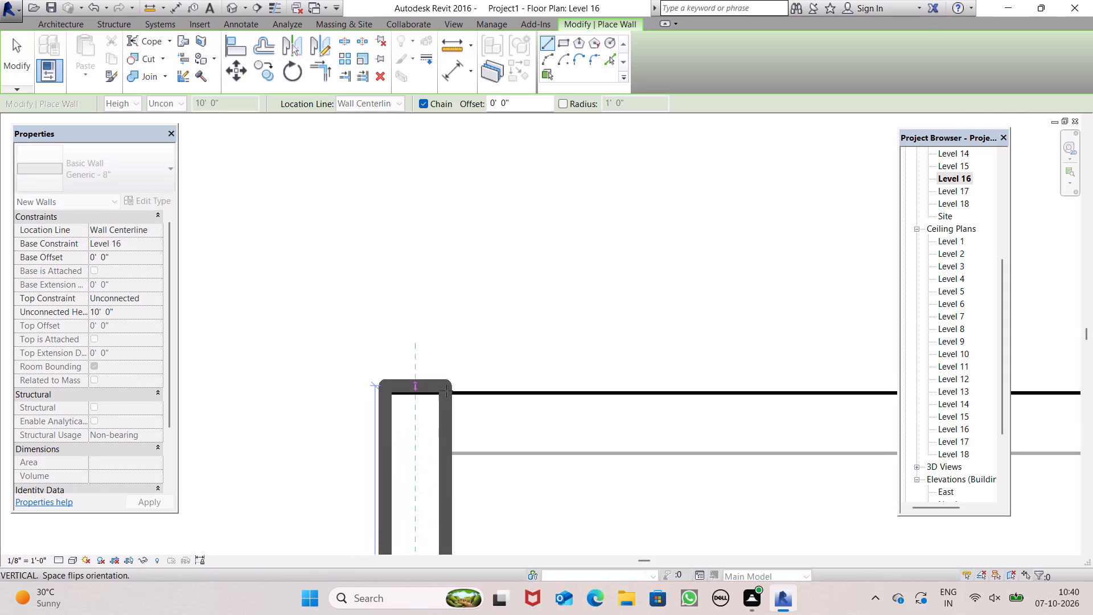
pyautogui.click(448, 393)
pyautogui.scroll(-9, 416, 295)
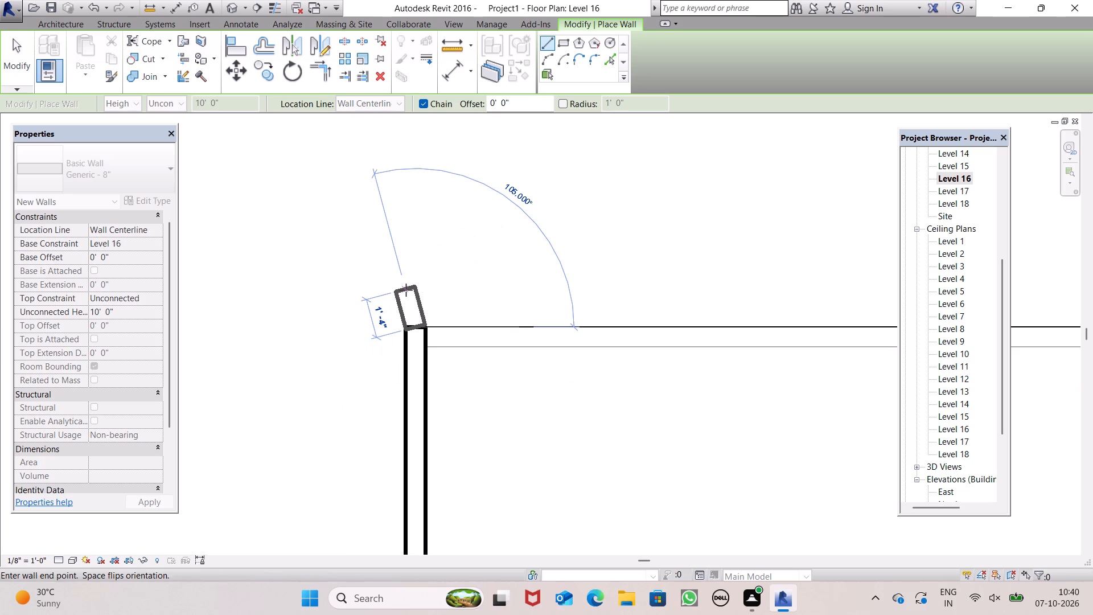
pyautogui.press('`')
pyautogui.press('`')
pyautogui.press('Escape')
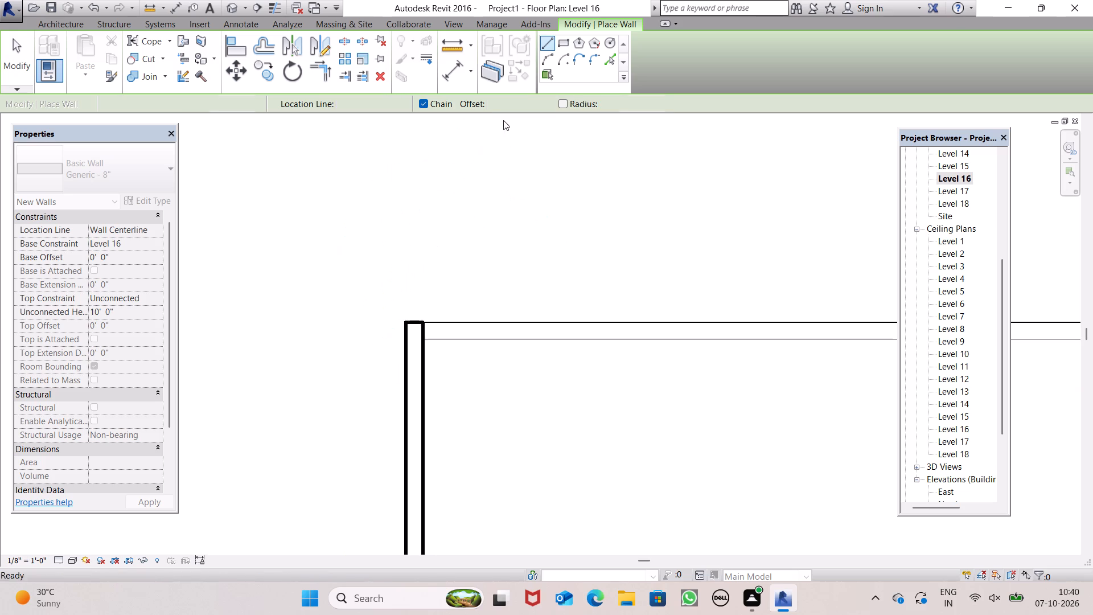
# Draw the Generic - 8" north wall on Level 16, 10' 0" high, from the northwest corner to the northeast corner.
pyautogui.click(544, 46)
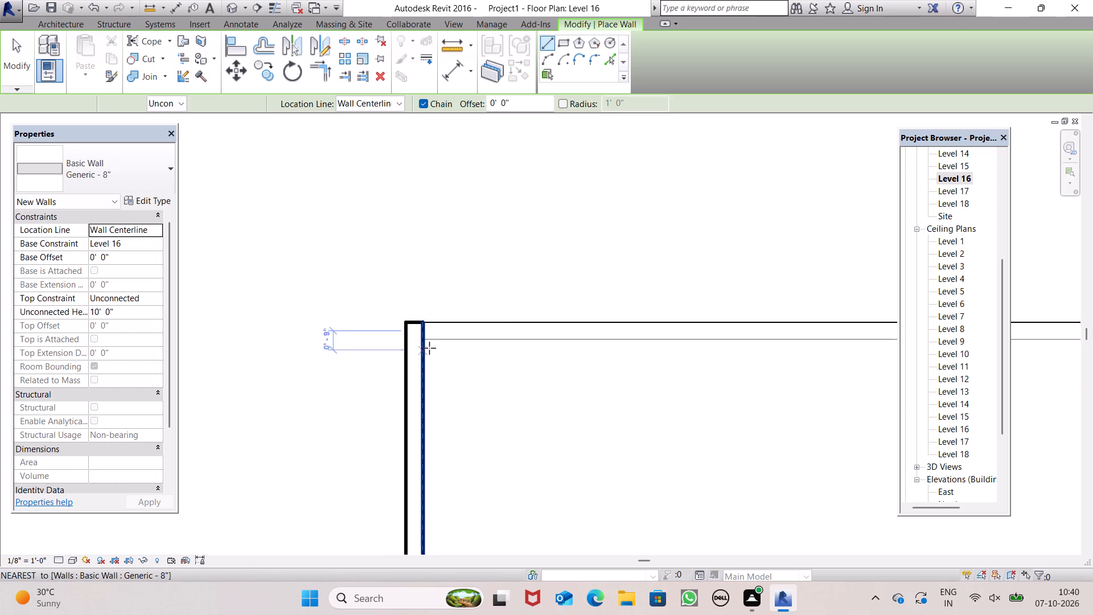
pyautogui.click(426, 331)
pyautogui.scroll(-10, 447, 333)
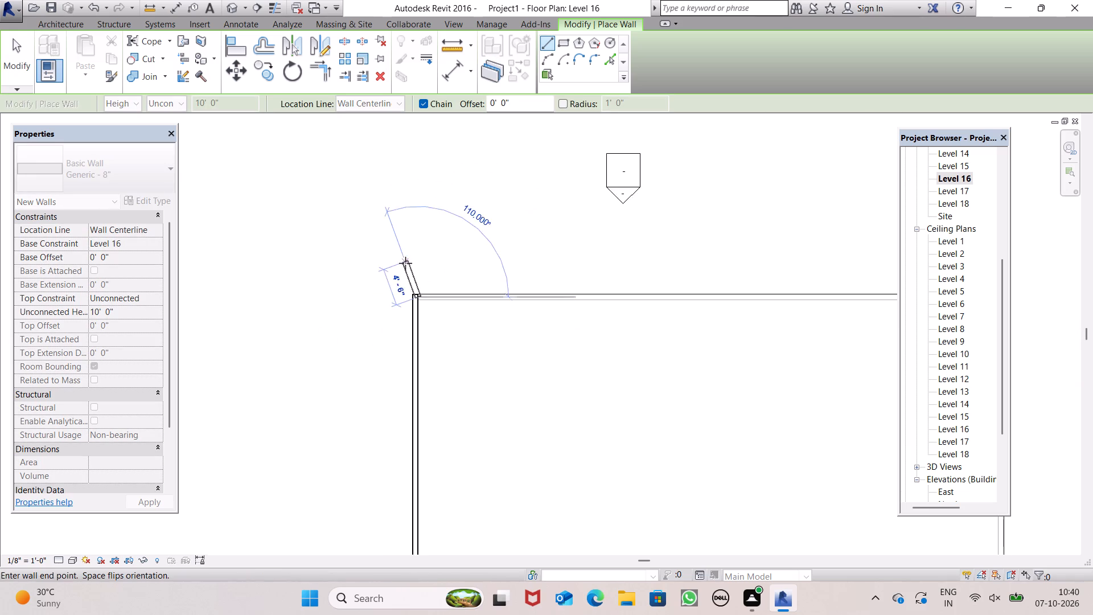
pyautogui.scroll(-6, 405, 263)
pyautogui.scroll(13, 613, 273)
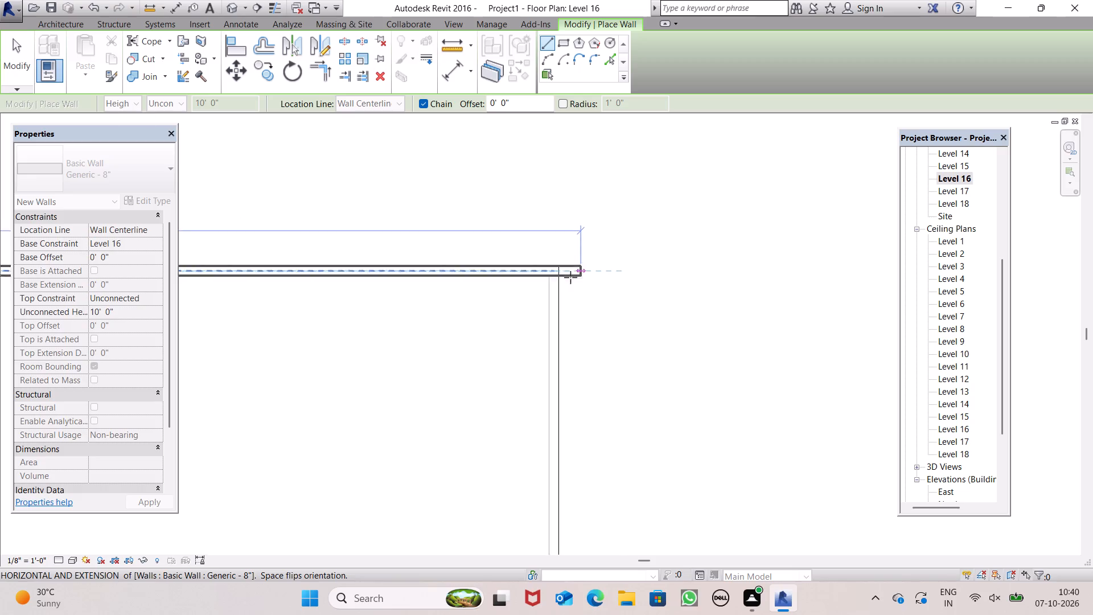
pyautogui.scroll(8, 533, 269)
pyautogui.scroll(7, 582, 277)
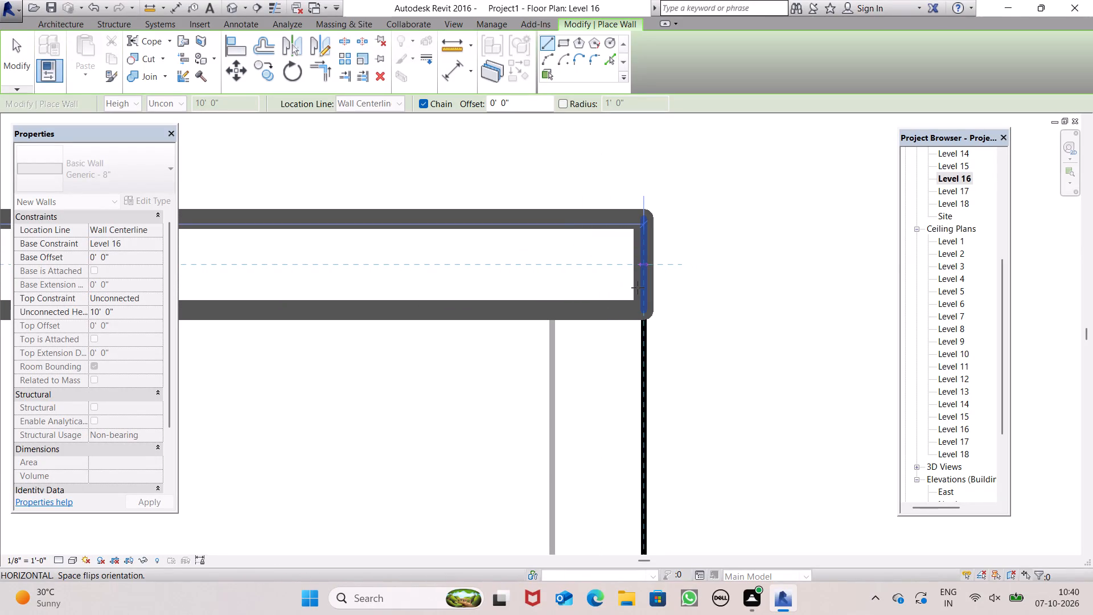
pyautogui.click(638, 288)
pyautogui.press('Escape')
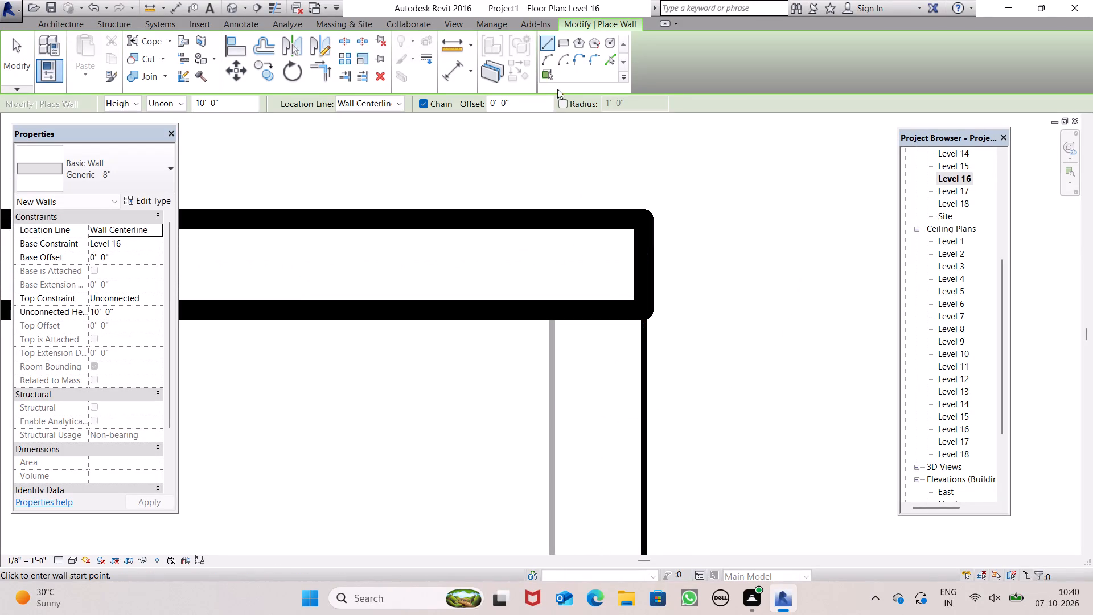
# Draw the Generic - 8" east wall on Level 16, 10' 0" high, from the southeast to the northeast corner, and check it in 3D.
pyautogui.click(546, 47)
pyautogui.scroll(-17, 639, 118)
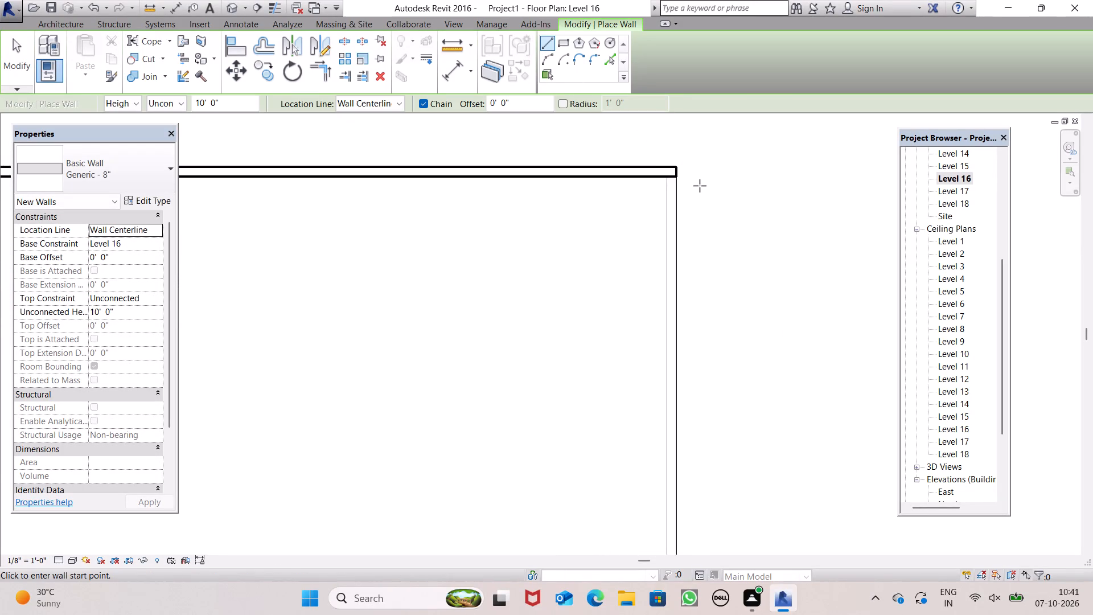
pyautogui.scroll(-6, 700, 186)
pyautogui.scroll(-5, 598, 152)
pyautogui.scroll(6, 652, 319)
pyautogui.scroll(-1, 652, 329)
pyautogui.scroll(2, 608, 408)
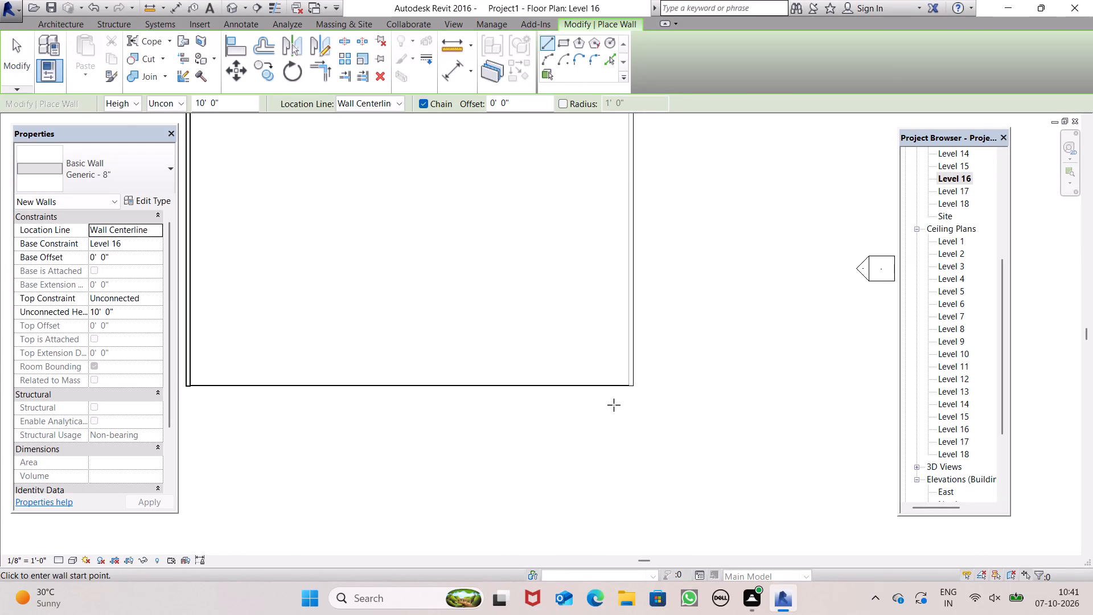
pyautogui.scroll(6, 614, 405)
pyautogui.scroll(3, 644, 342)
pyautogui.scroll(-1, 644, 345)
pyautogui.scroll(2, 644, 345)
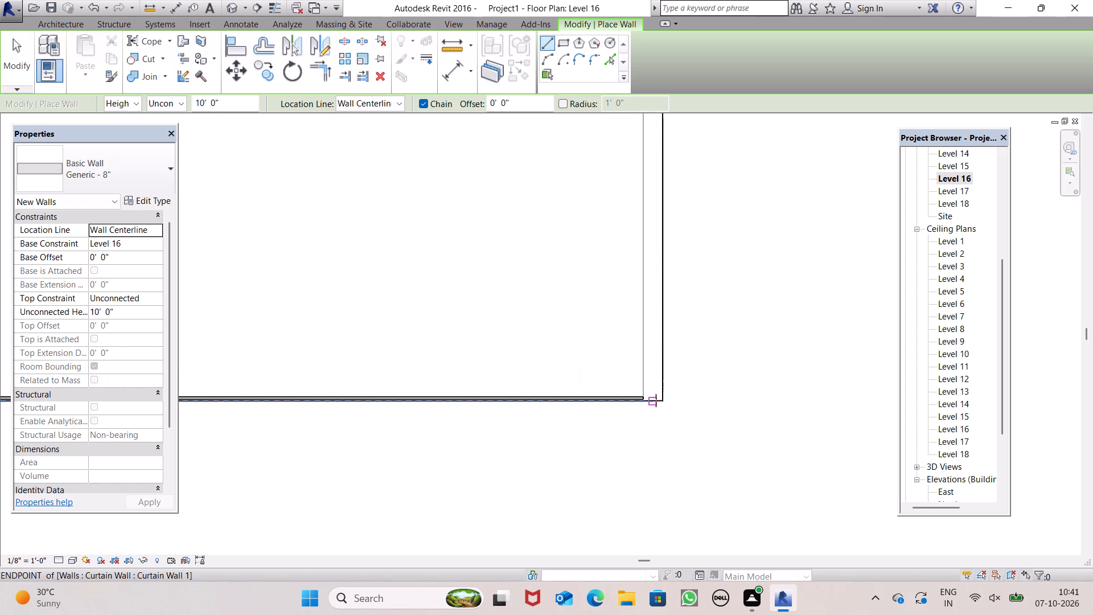
pyautogui.click(655, 401)
pyautogui.scroll(-5, 638, 347)
pyautogui.scroll(-12, 663, 416)
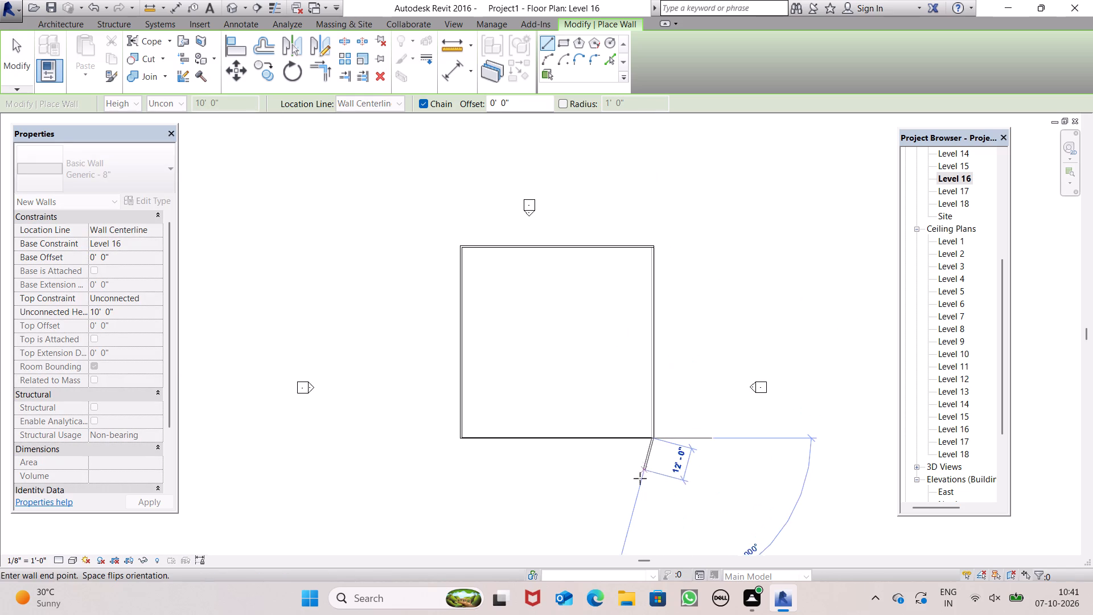
pyautogui.scroll(-1, 669, 273)
pyautogui.scroll(11, 669, 272)
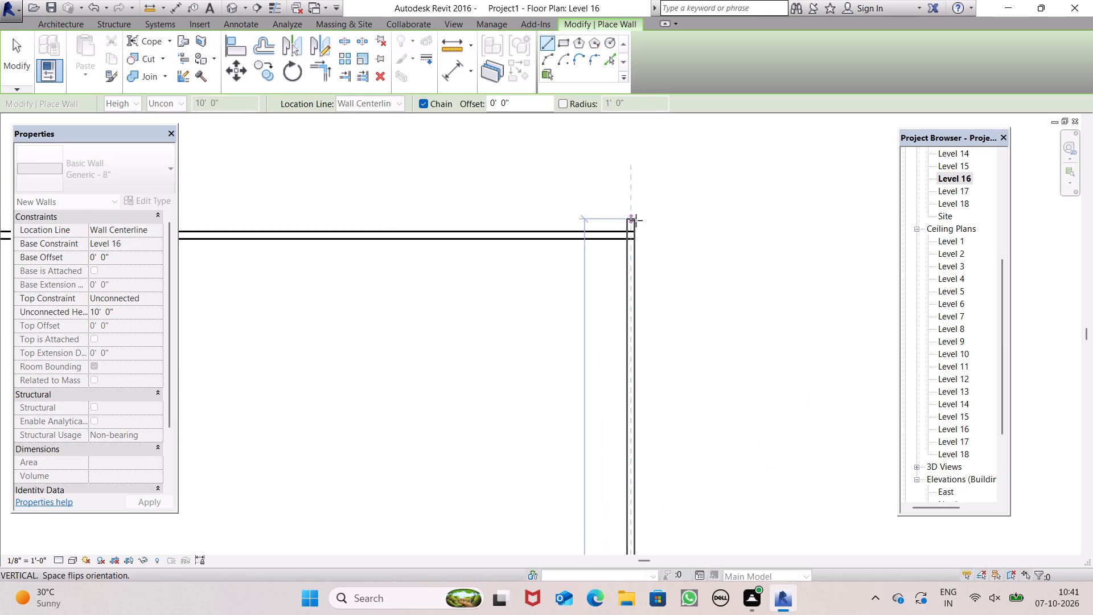
pyautogui.scroll(13, 636, 235)
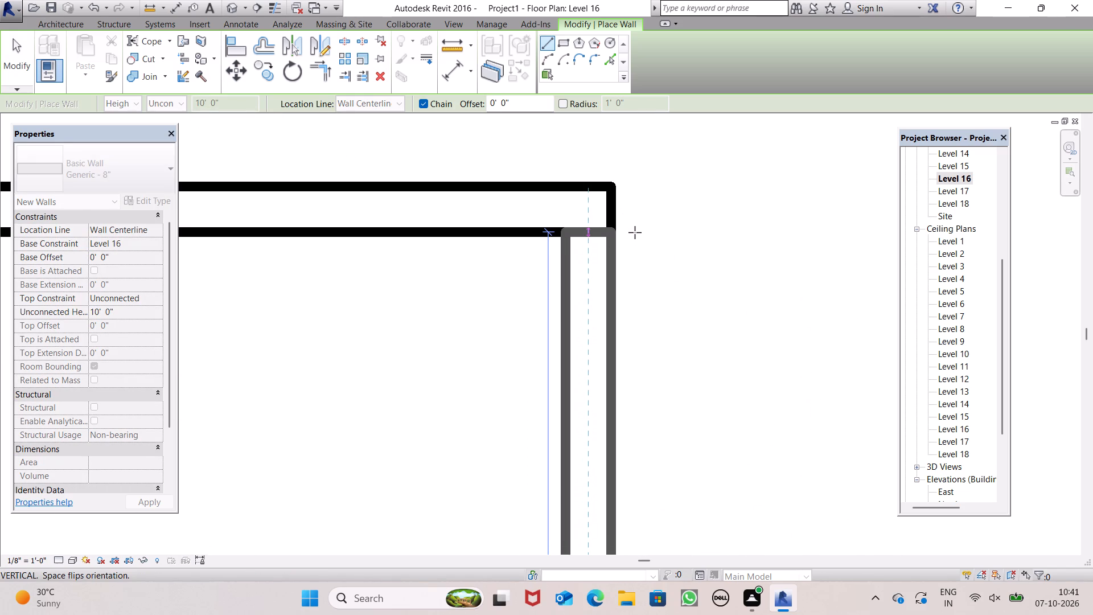
pyautogui.click(635, 232)
pyautogui.press('Escape')
pyautogui.scroll(-1, 645, 209)
pyautogui.scroll(-3, 478, 182)
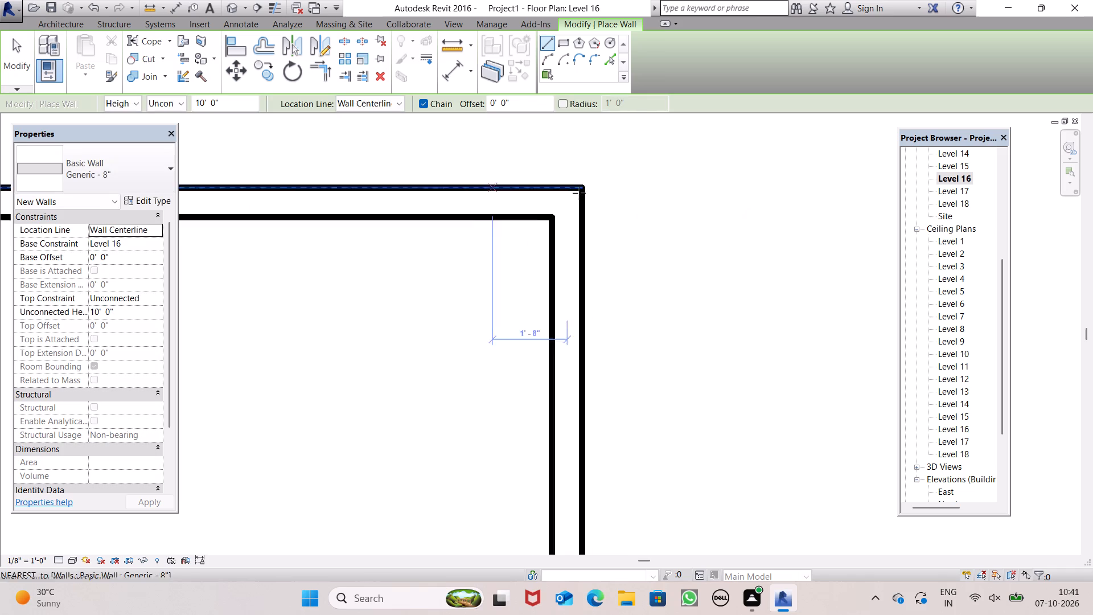
pyautogui.scroll(-6, 579, 193)
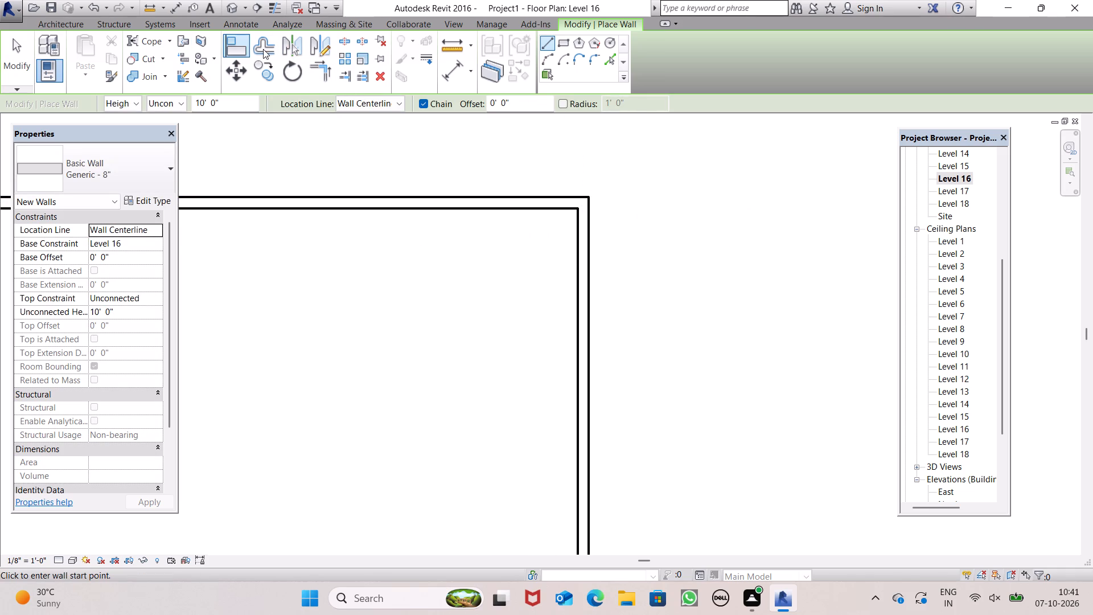
pyautogui.click(229, 1)
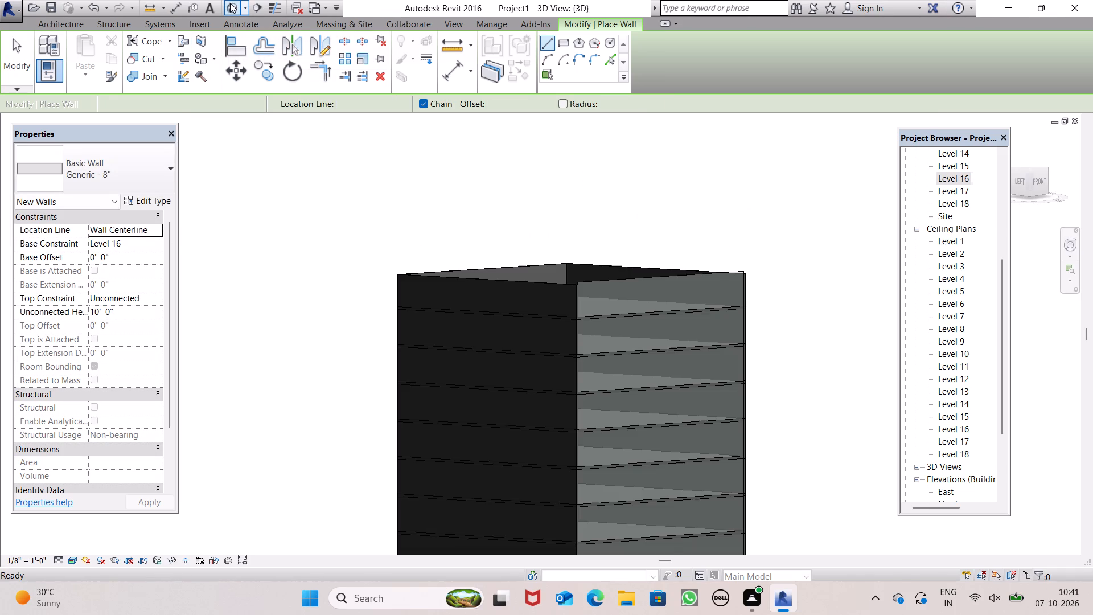
pyautogui.scroll(3, 621, 292)
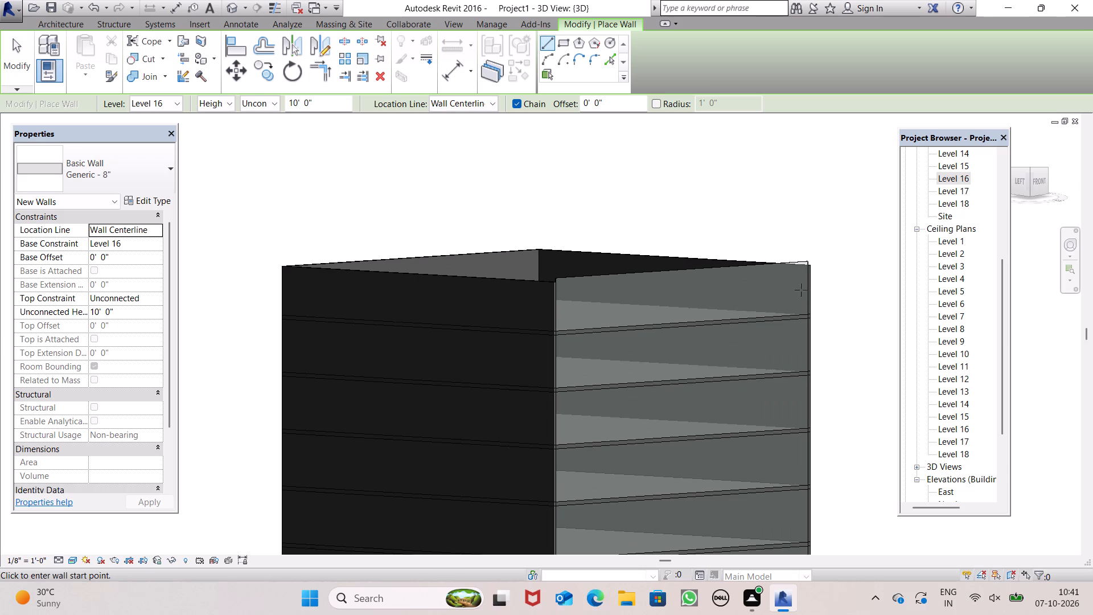
pyautogui.scroll(-1, 815, 241)
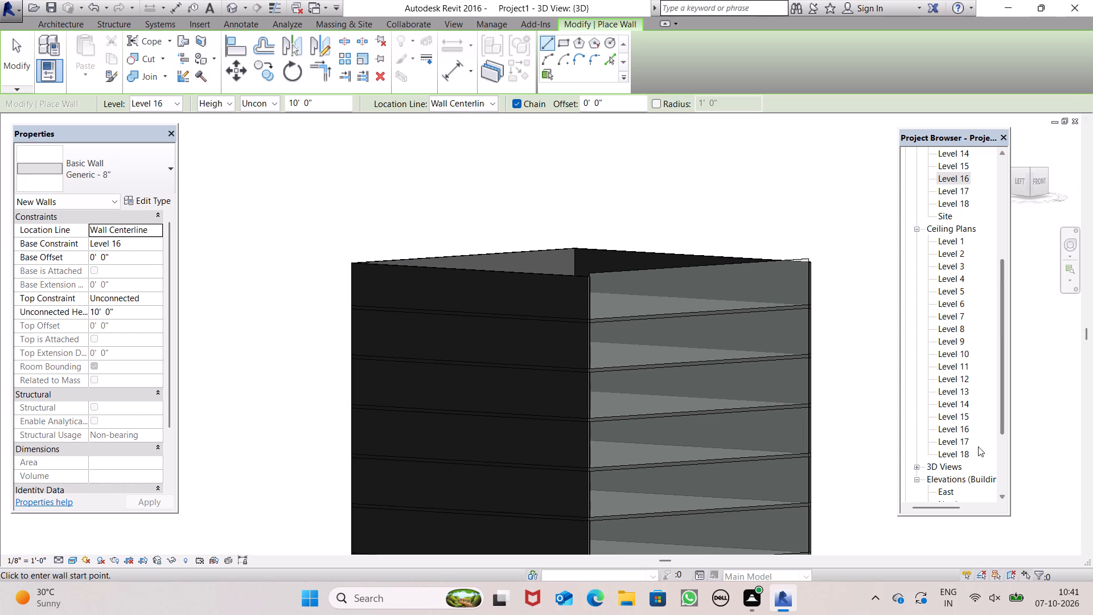
# In the East elevation, stretch the top of the Level 16 east wall up to Level 18, making it 10' 9" high.
pyautogui.click(965, 444)
pyautogui.click(965, 444)
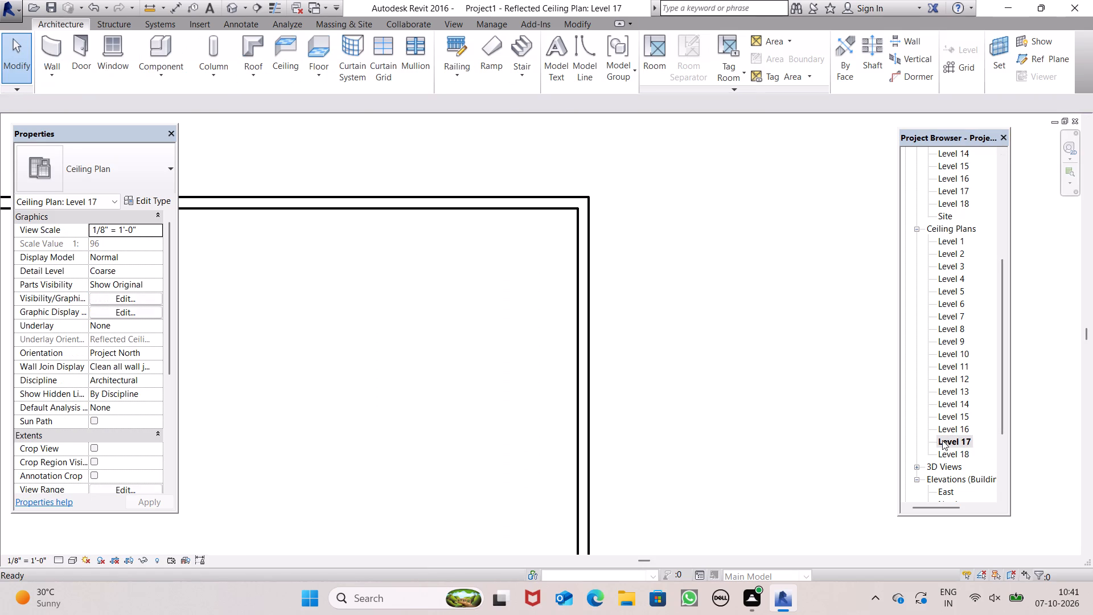
pyautogui.scroll(-6, 942, 440)
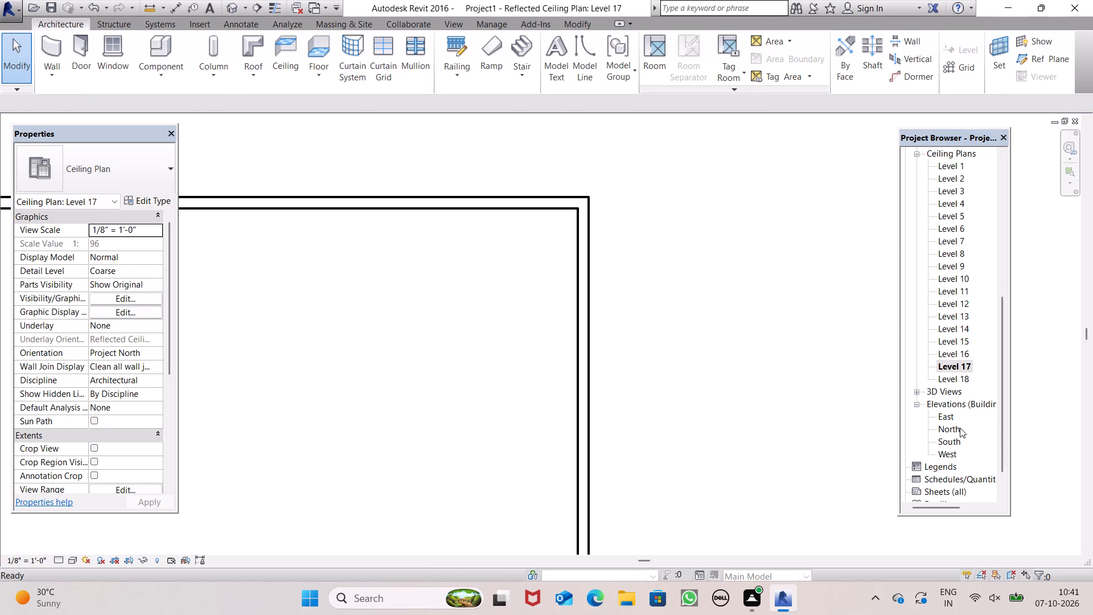
pyautogui.doubleClick(942, 413)
pyautogui.scroll(-1, 518, 241)
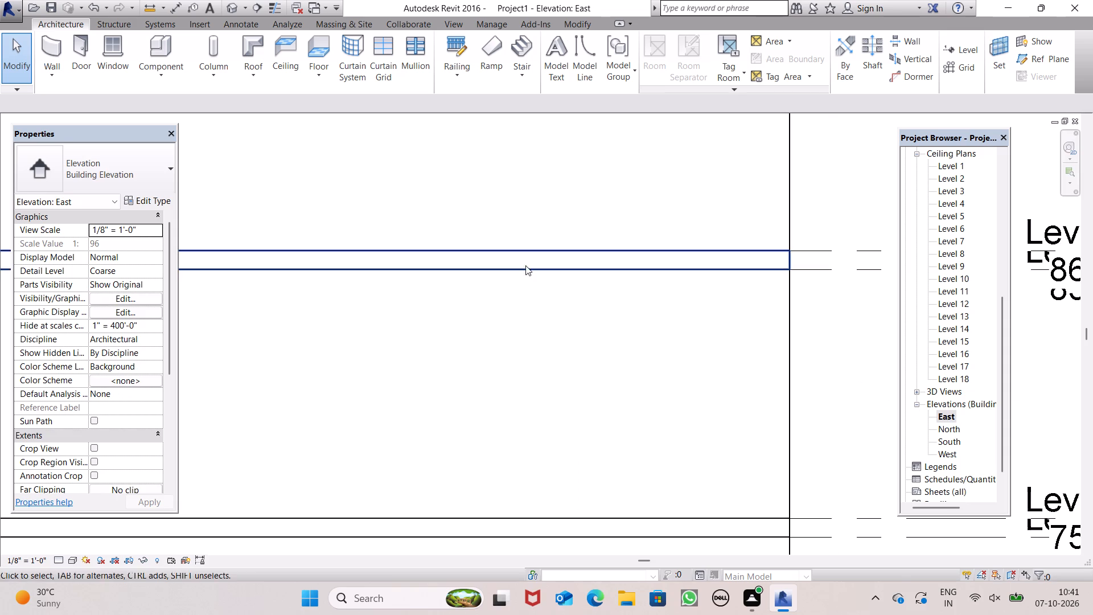
pyautogui.scroll(-1, 647, 563)
pyautogui.scroll(-8, 622, 482)
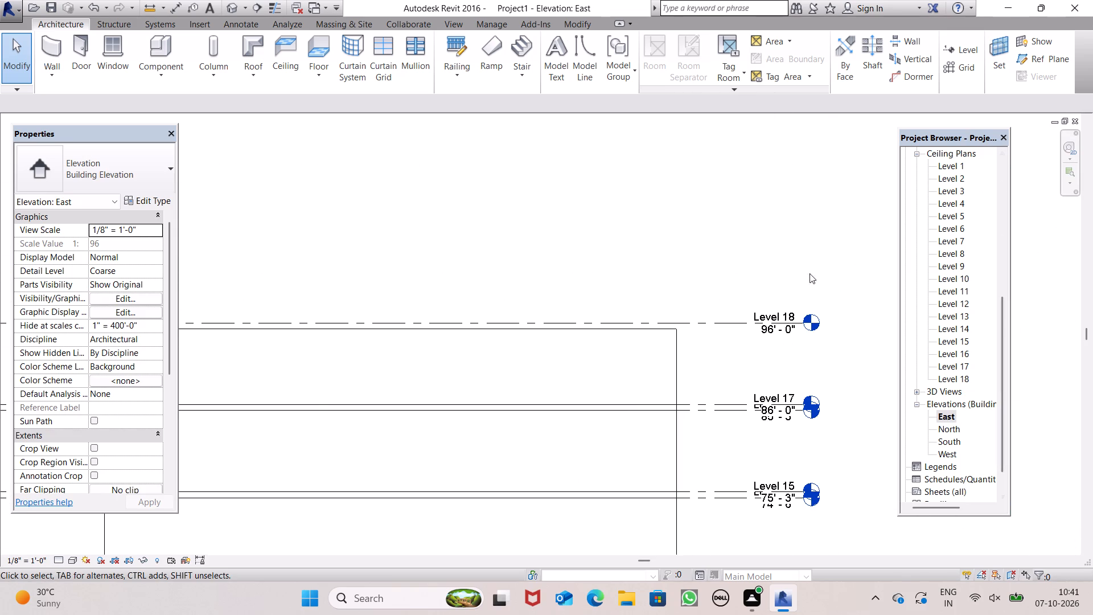
pyautogui.scroll(-5, 810, 283)
pyautogui.scroll(5, 627, 304)
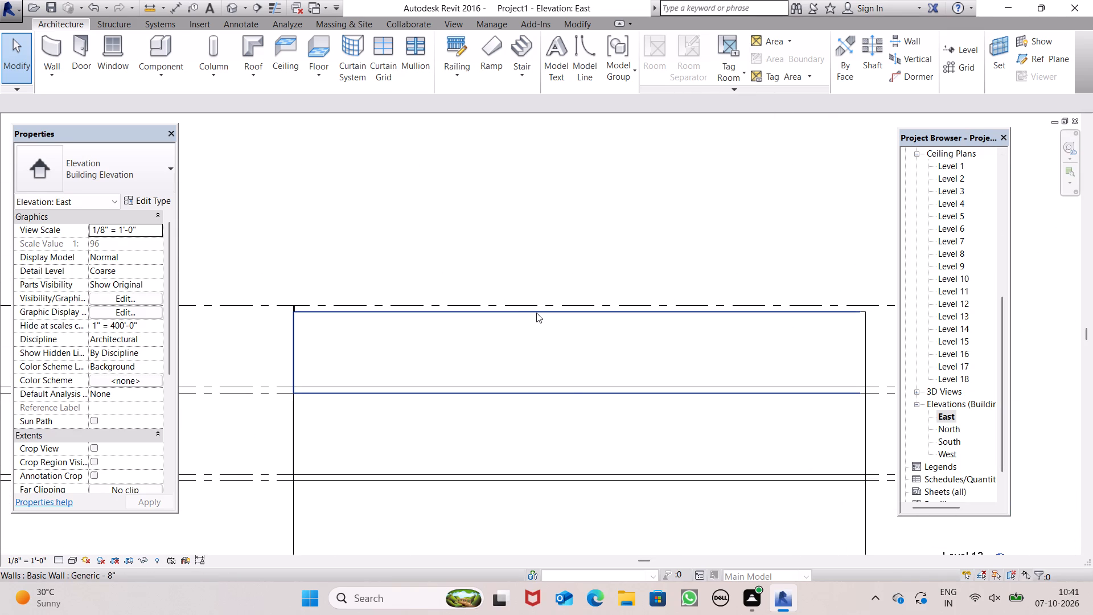
pyautogui.click(536, 313)
pyautogui.scroll(3, 550, 315)
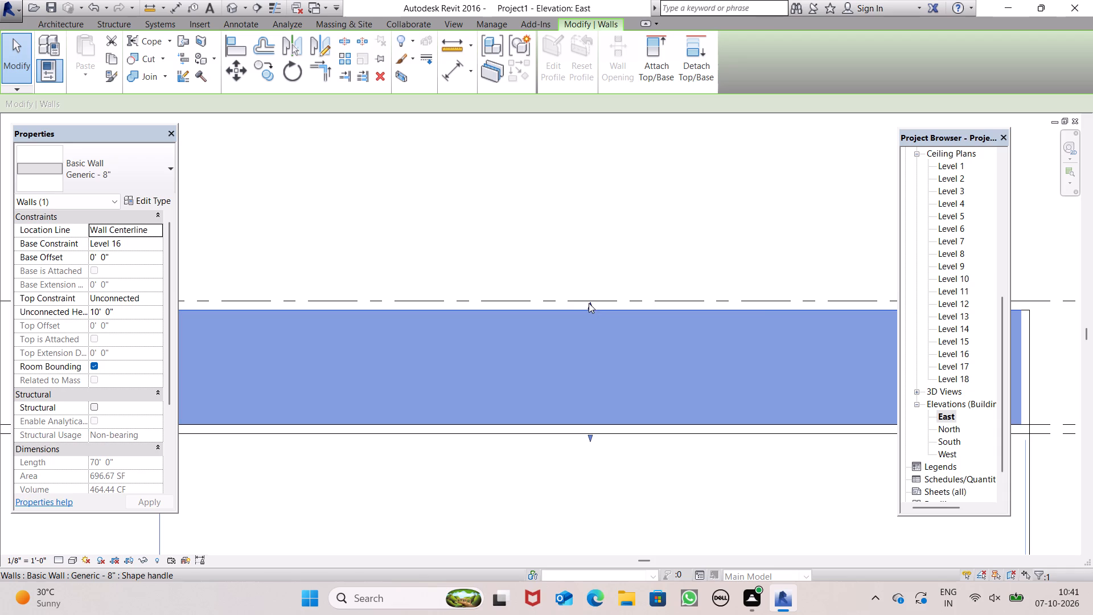
pyautogui.click(589, 303)
pyautogui.click(587, 299)
pyautogui.scroll(-3, 675, 252)
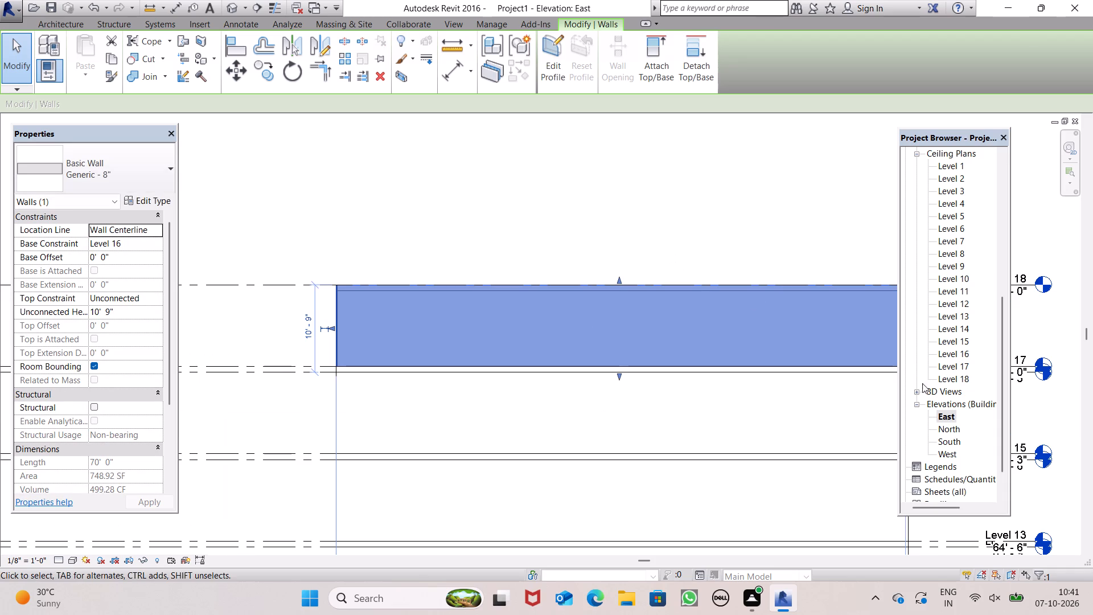
# Still in the East elevation, stretch the top of the Level 16 north wall up to Level 18, 10' 9" high.
pyautogui.click(947, 428)
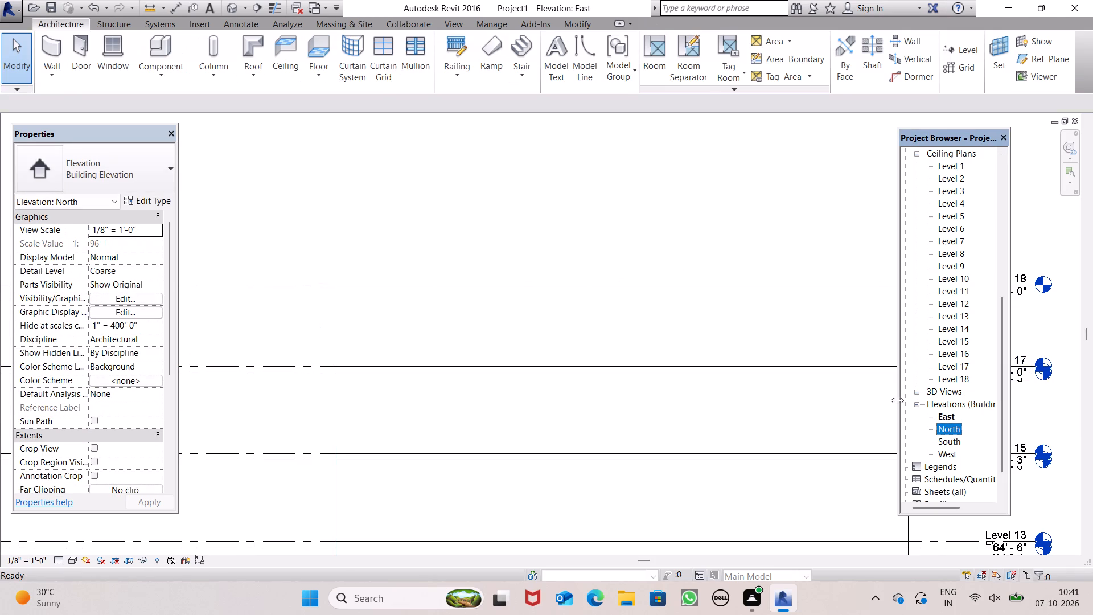
pyautogui.scroll(-2, 599, 277)
pyautogui.scroll(10, 851, 304)
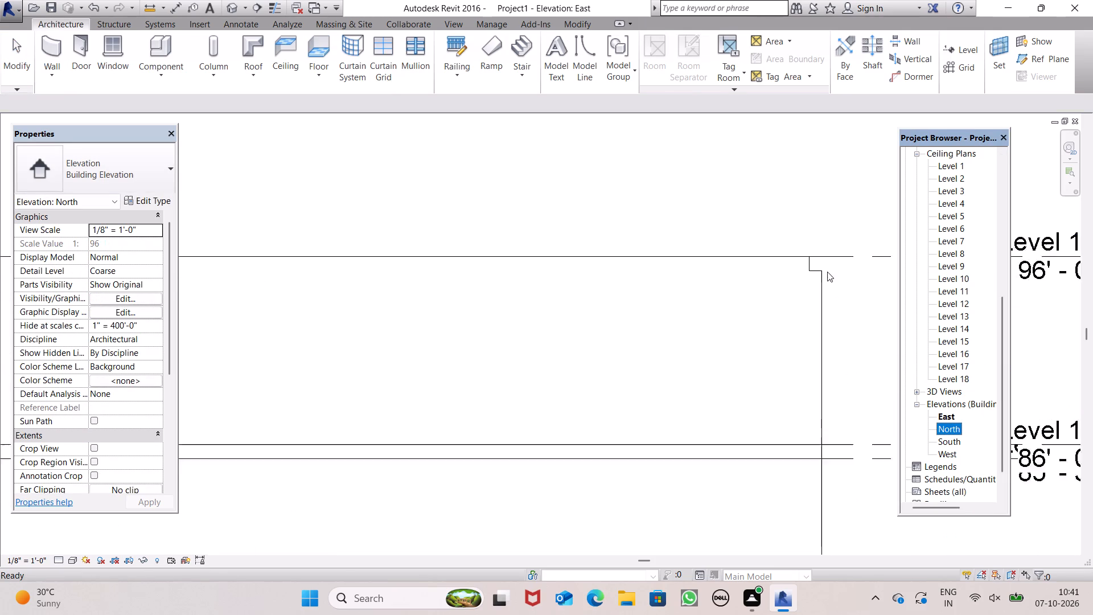
pyautogui.scroll(5, 827, 272)
pyautogui.click(815, 274)
pyautogui.click(801, 268)
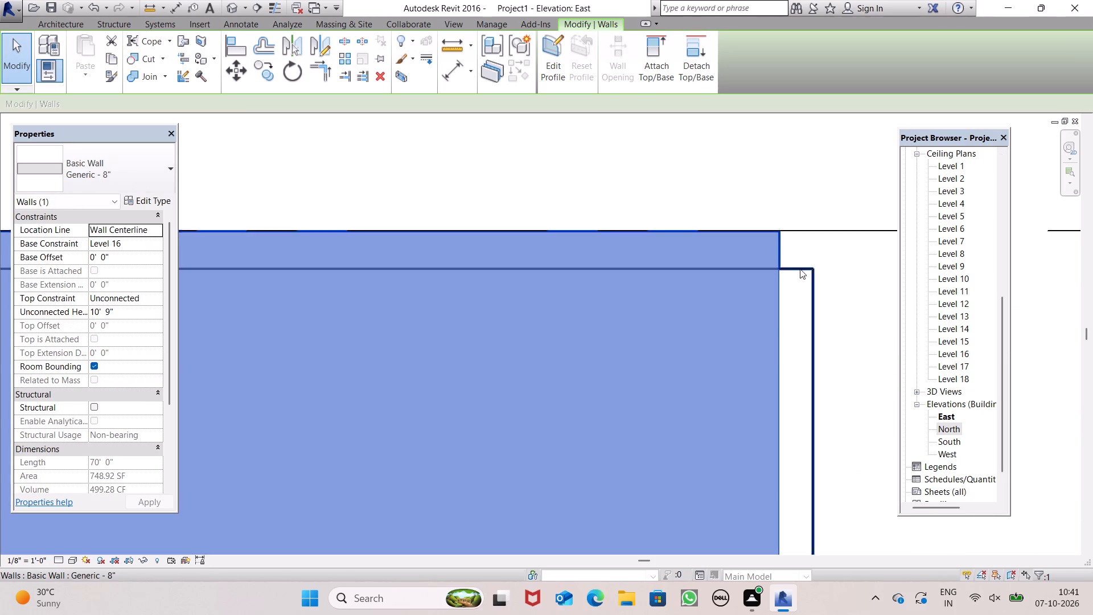
pyautogui.click(800, 269)
pyautogui.moveTo(796, 265); pyautogui.dragTo(791, 247)
pyautogui.click(791, 244)
pyautogui.moveTo(791, 244); pyautogui.dragTo(791, 239)
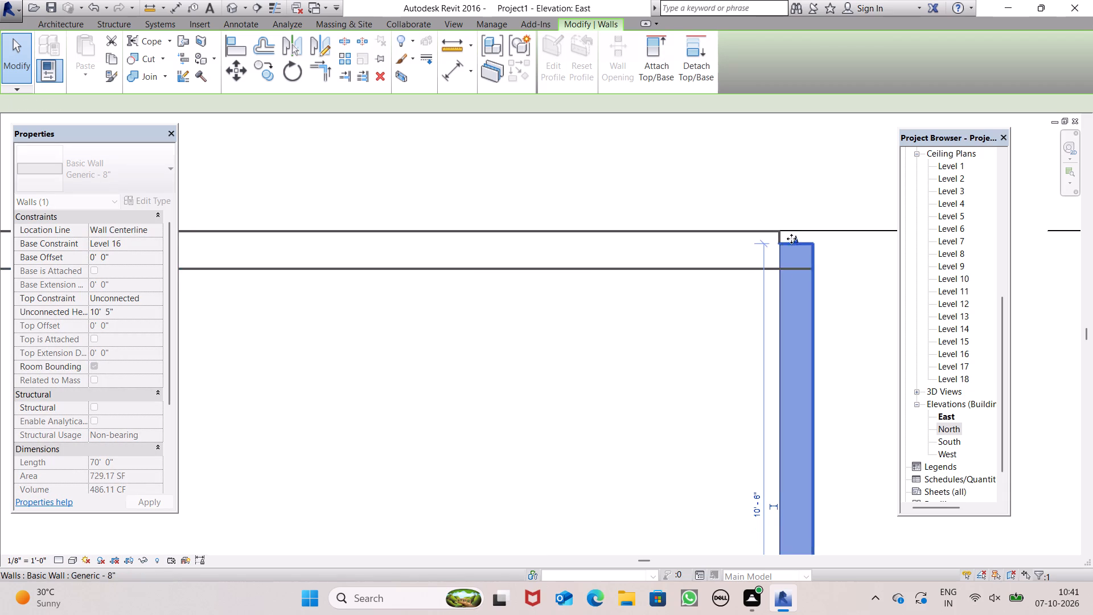
pyautogui.moveTo(791, 239); pyautogui.dragTo(792, 236)
pyautogui.tripleClick(793, 235)
# In the South elevation, stretch the top of the Level 16 west wall up to Level 18, 10' 9" high.
pyautogui.click(945, 434)
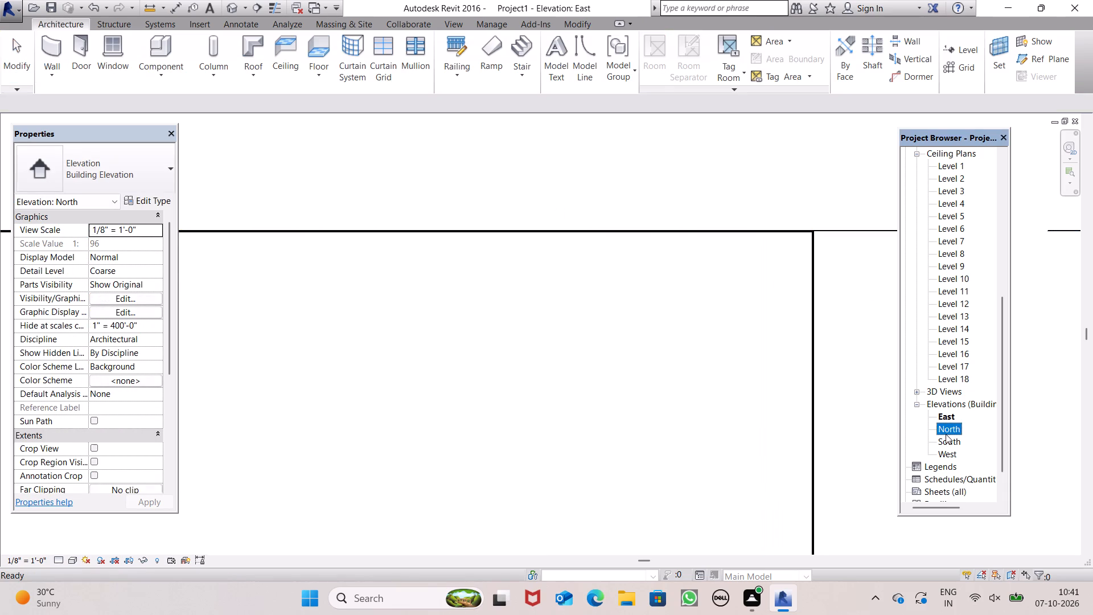
pyautogui.doubleClick(944, 443)
pyautogui.scroll(-2, 767, 313)
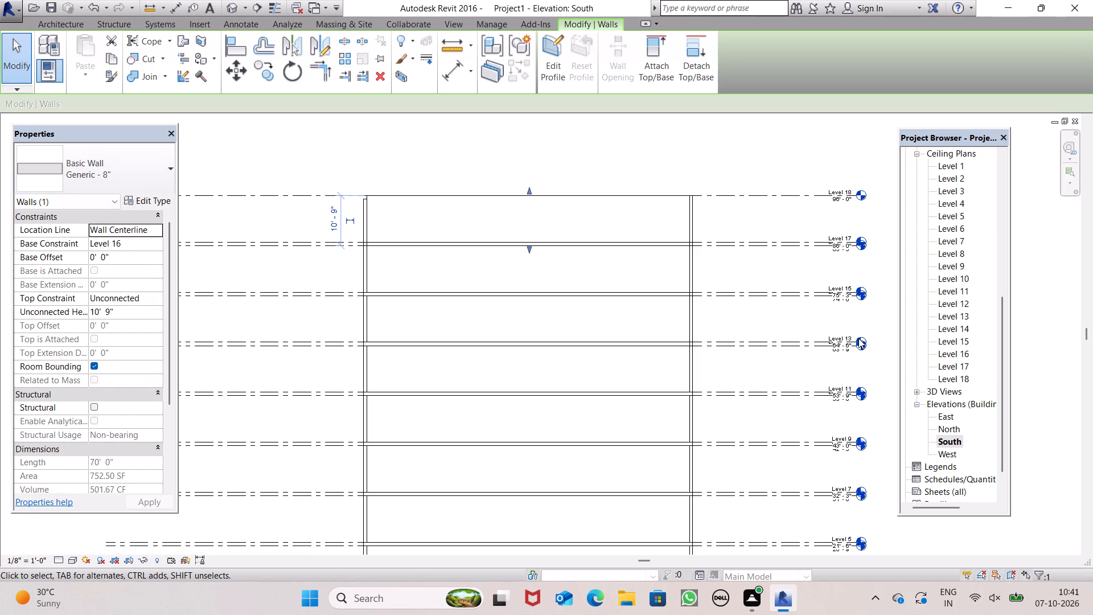
pyautogui.scroll(5, 380, 186)
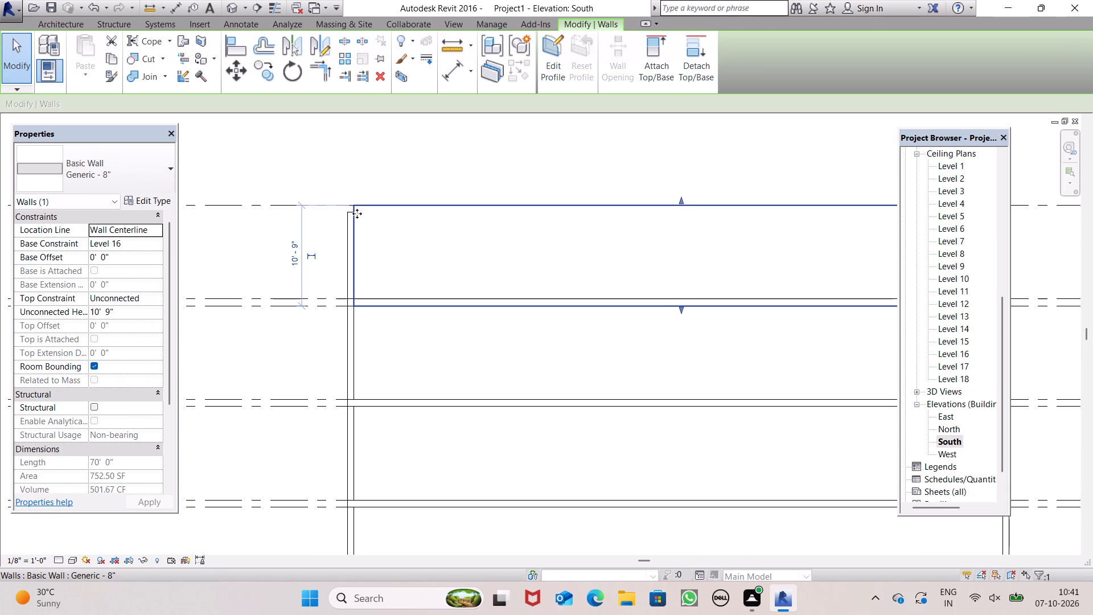
pyautogui.click(348, 214)
pyautogui.scroll(6, 348, 210)
pyautogui.scroll(-1, 348, 209)
pyautogui.scroll(1, 348, 209)
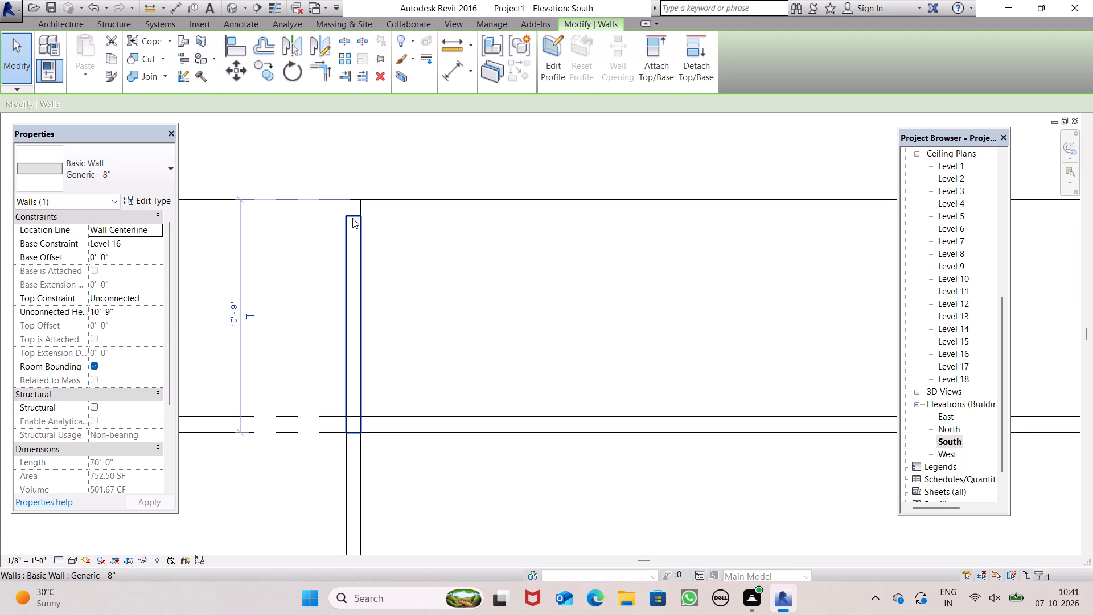
pyautogui.click(352, 219)
pyautogui.moveTo(354, 210); pyautogui.dragTo(355, 205)
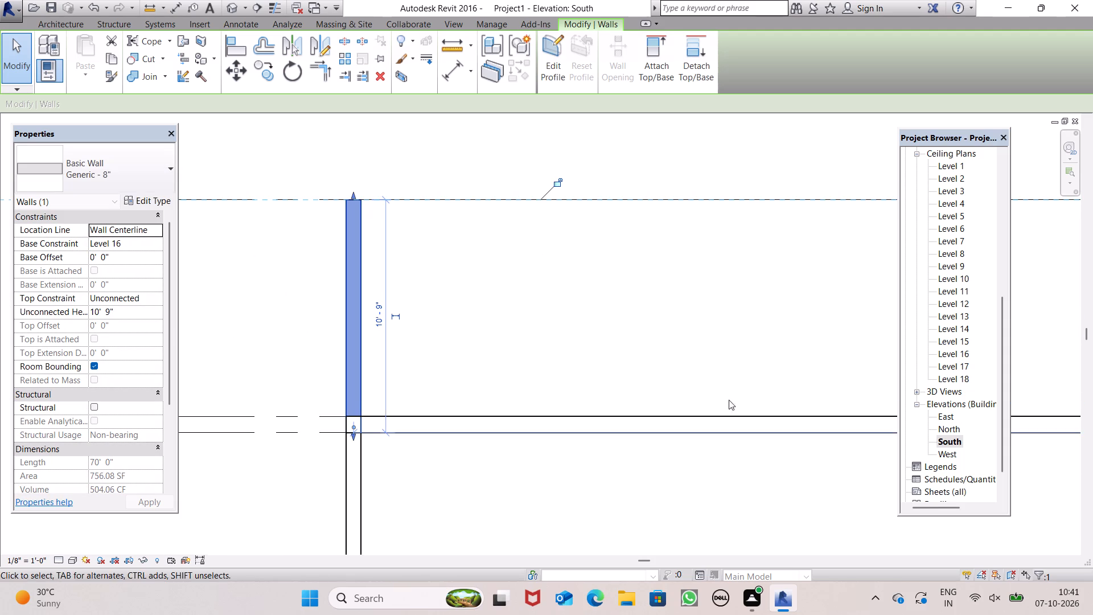
# Check the top-storey walls against Level 18 in the West elevation, and examine the whole building from the front in the 3D view.
pyautogui.click(948, 449)
pyautogui.click(950, 449)
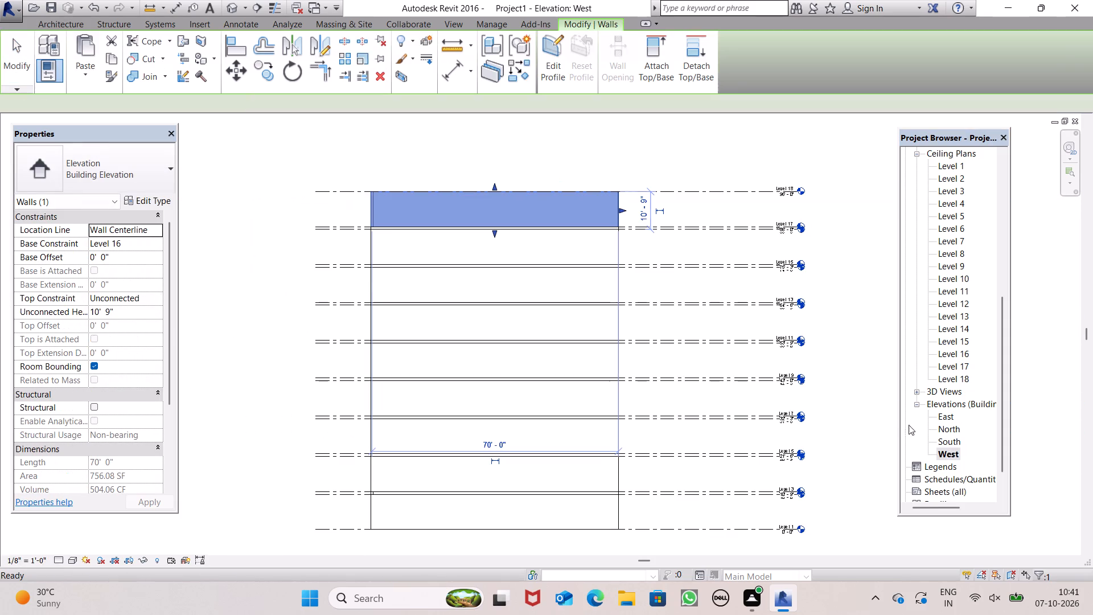
pyautogui.click(578, 175)
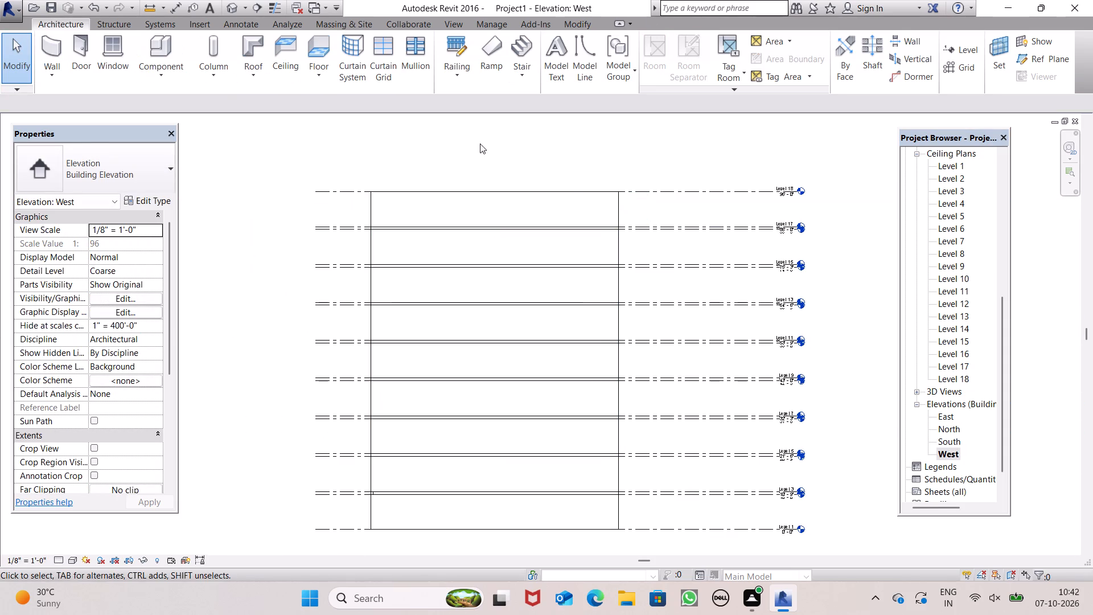
pyautogui.click(229, 4)
pyautogui.scroll(-4, 402, 194)
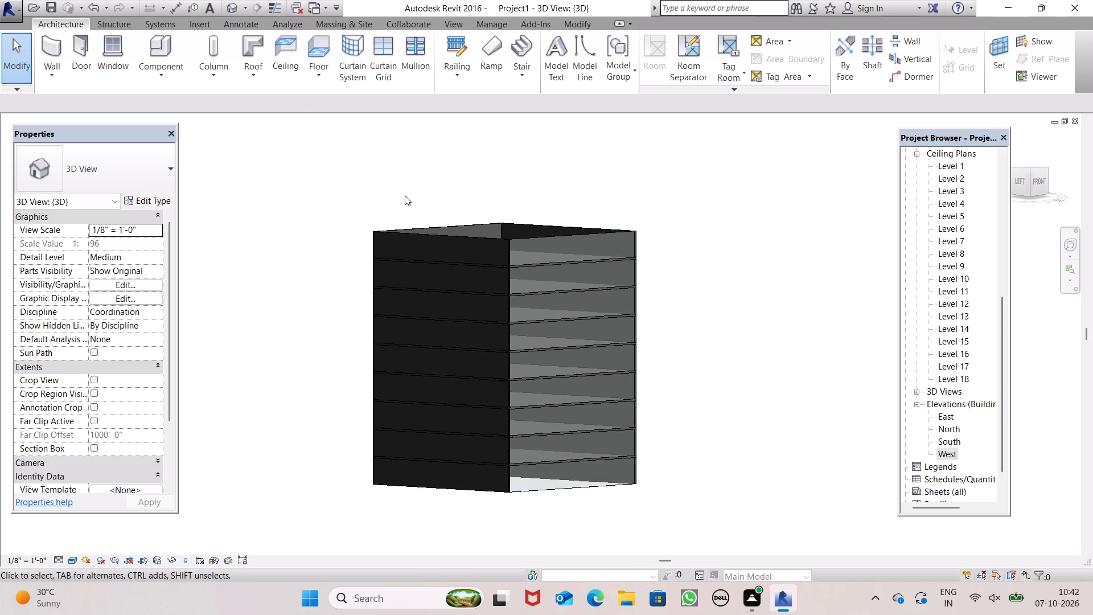
pyautogui.scroll(-2, 408, 195)
pyautogui.click(602, 351)
pyautogui.keyDown('shift'); pyautogui.moveTo(662, 429); pyautogui.dragTo(511, 445, button='middle'); pyautogui.keyUp('shift')
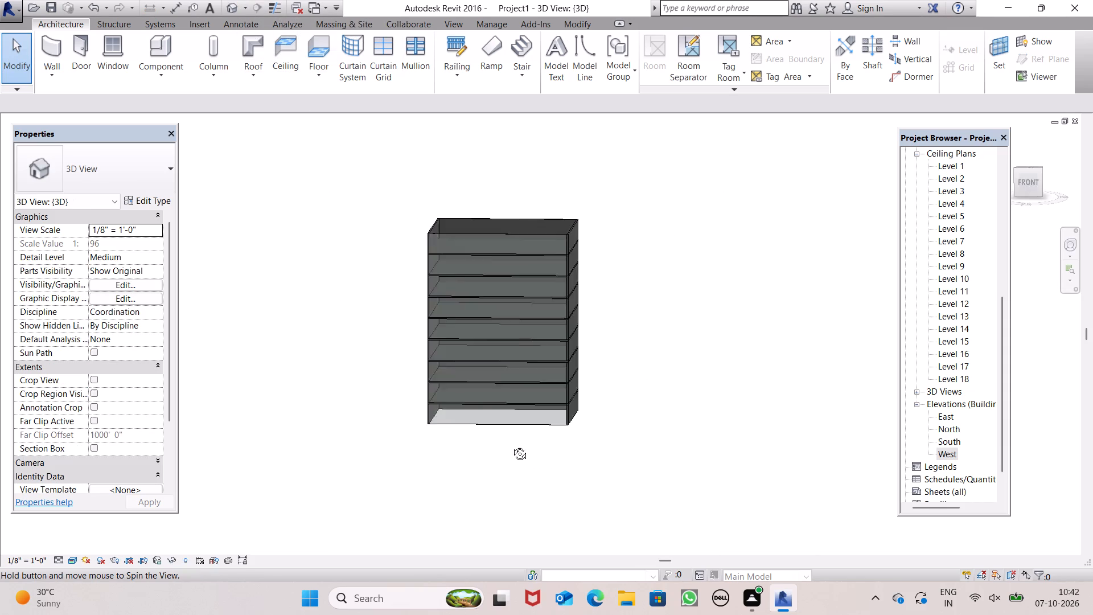
pyautogui.keyDown('shift'); pyautogui.moveTo(511, 445); pyautogui.dragTo(510, 483, button='middle'); pyautogui.keyUp('shift')
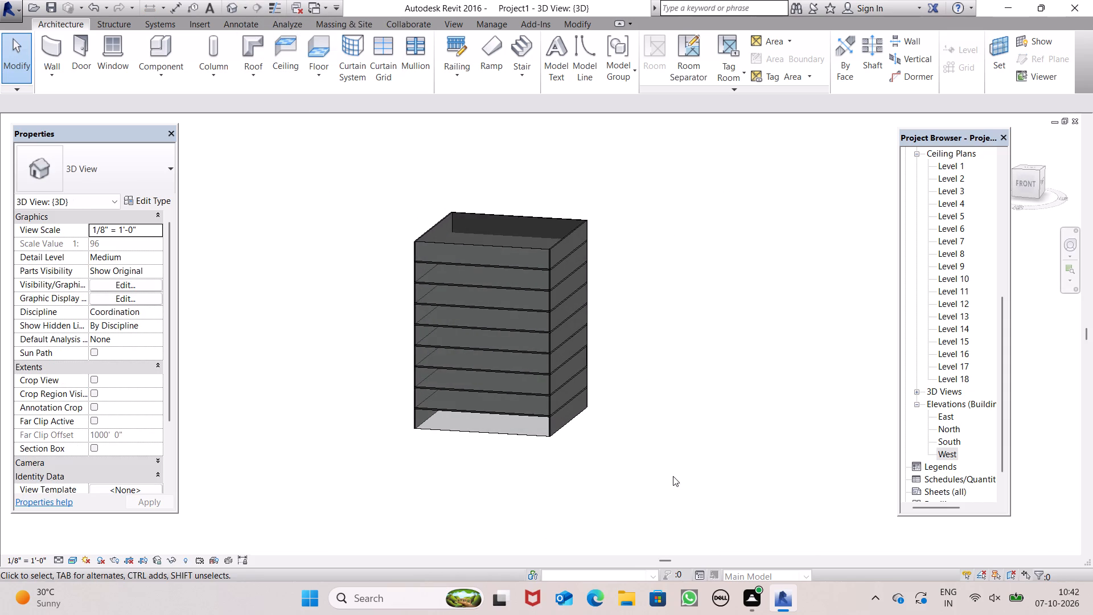
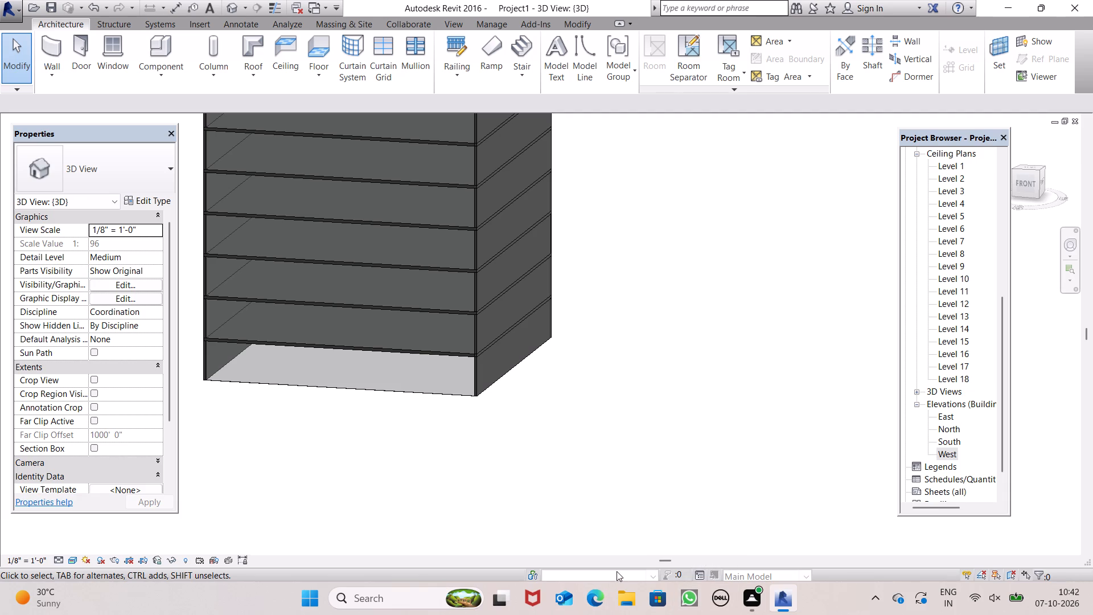
# Examine the stacked storeys and the front face of the building in the 3D view.
pyautogui.scroll(-6, 652, 305)
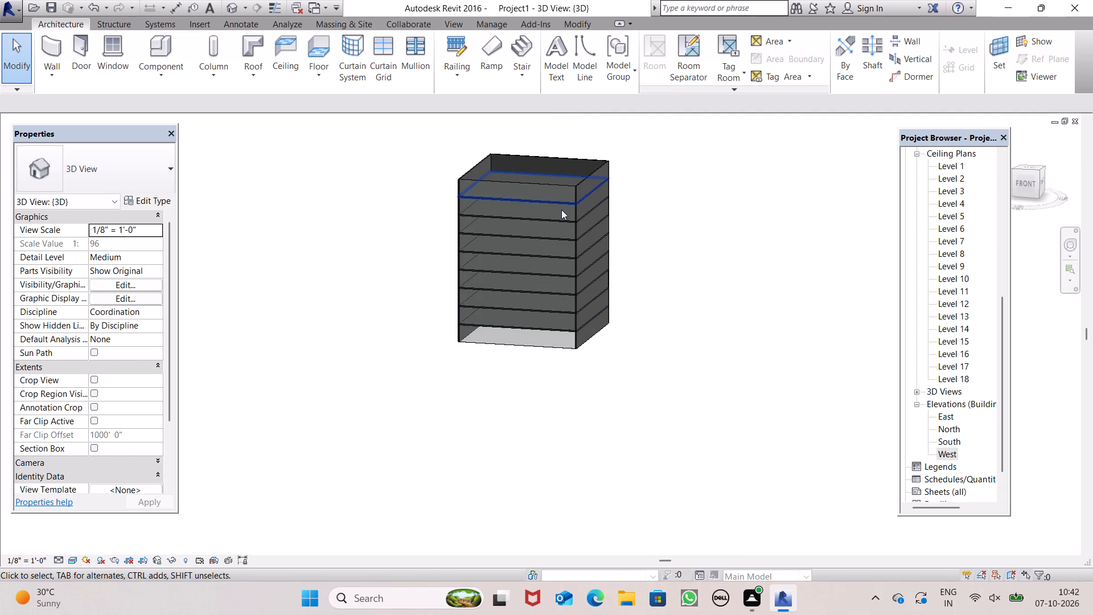
pyautogui.scroll(4, 561, 209)
pyautogui.moveTo(605, 251); pyautogui.dragTo(637, 219, button='middle')
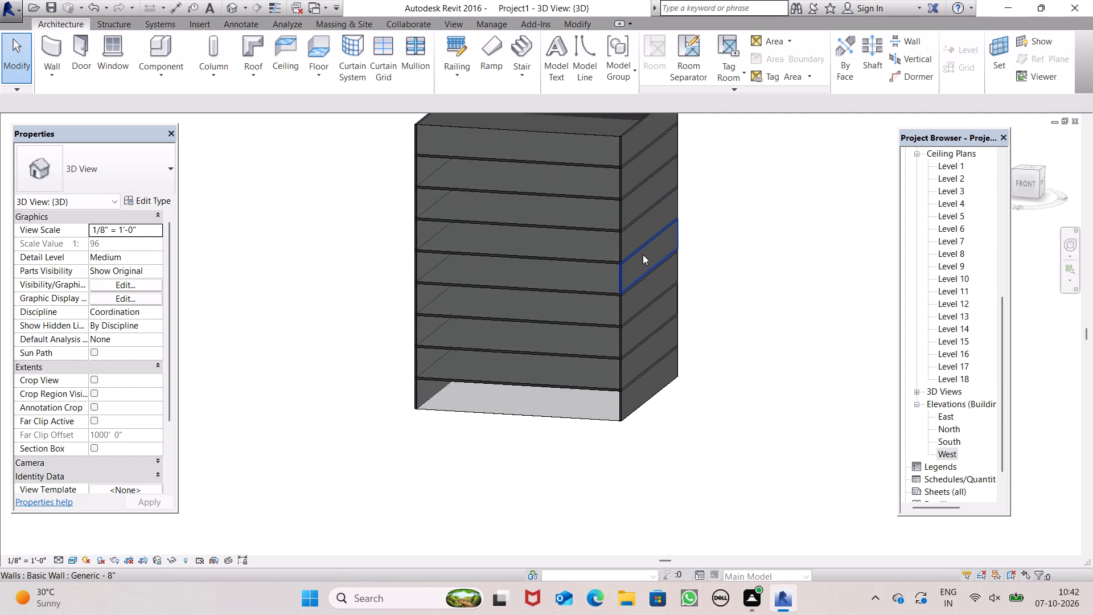
pyautogui.scroll(1, 646, 251)
pyautogui.keyDown('shift'); pyautogui.moveTo(693, 302); pyautogui.dragTo(721, 325, button='middle'); pyautogui.keyUp('shift')
pyautogui.scroll(-2, 744, 344)
pyautogui.scroll(4, 690, 192)
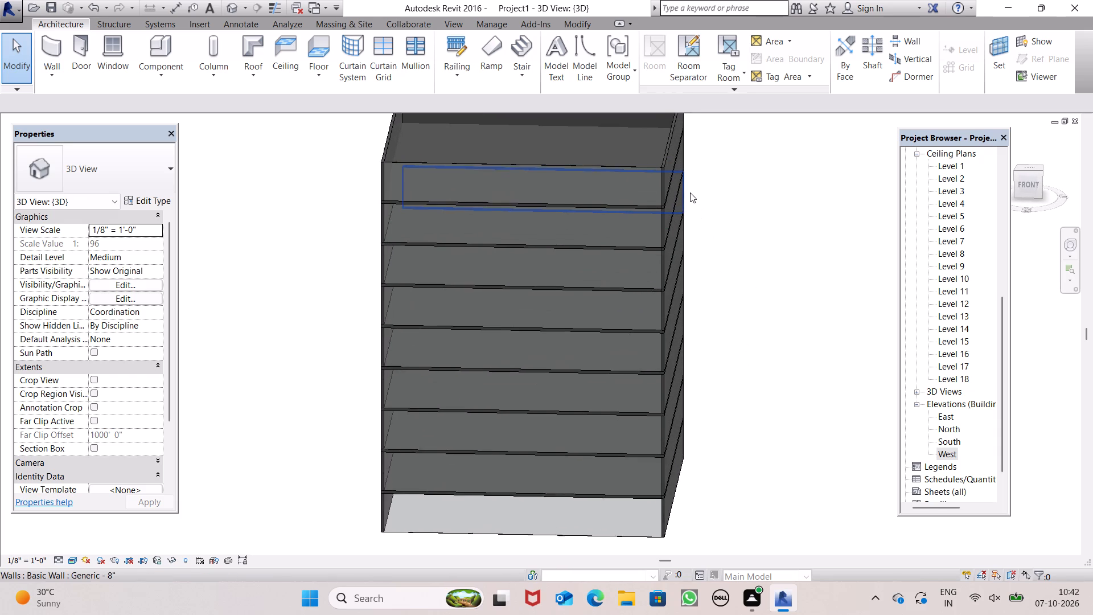
pyautogui.scroll(-2, 828, 207)
pyautogui.moveTo(840, 263); pyautogui.dragTo(746, 254, button='middle')
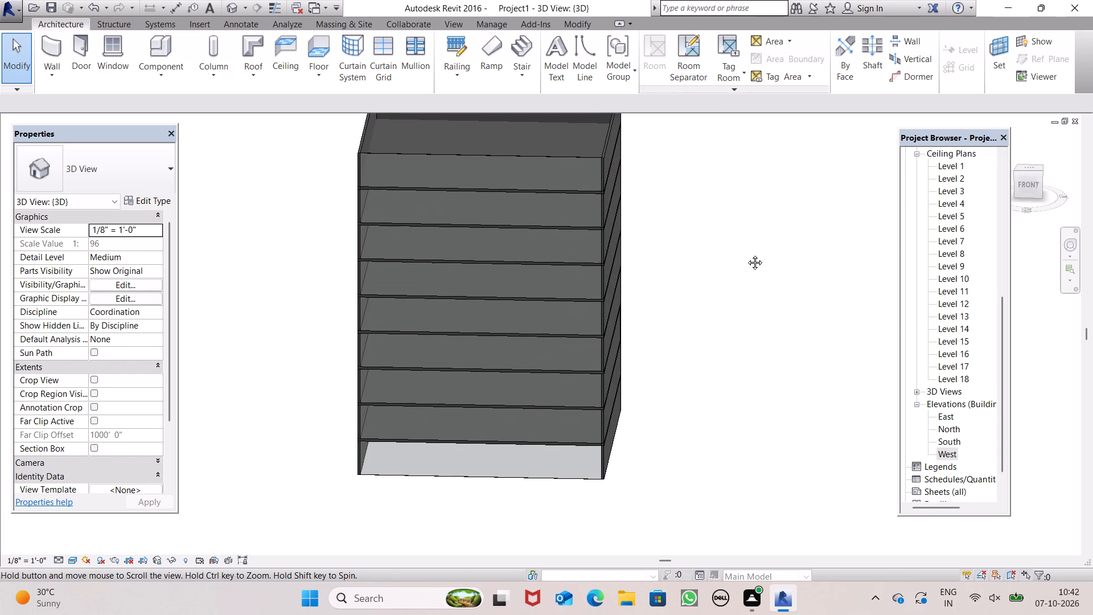
pyautogui.moveTo(746, 254); pyautogui.dragTo(775, 299, button='middle')
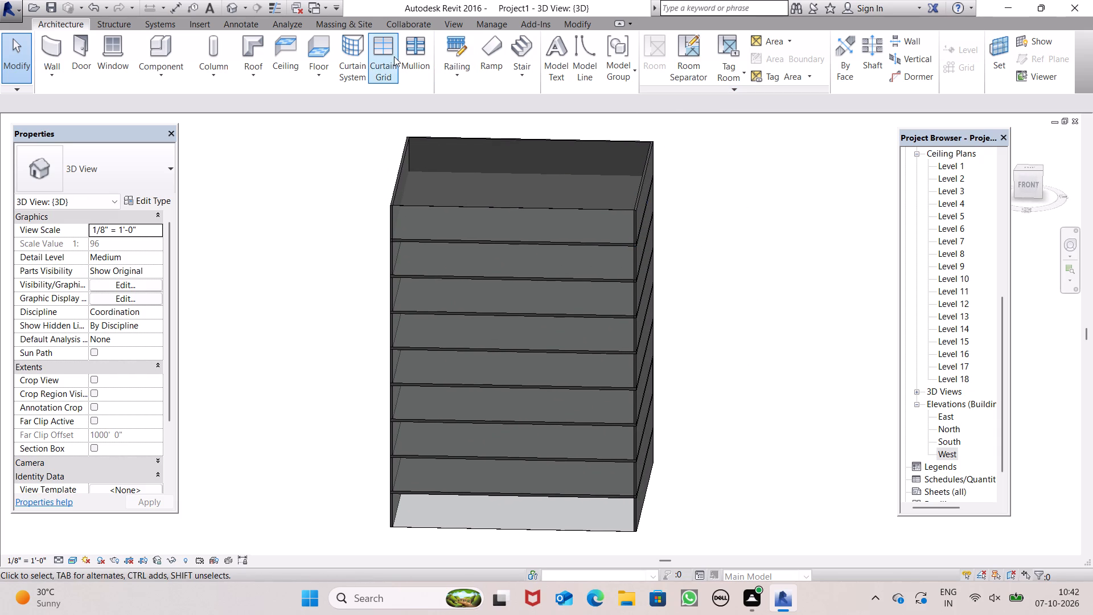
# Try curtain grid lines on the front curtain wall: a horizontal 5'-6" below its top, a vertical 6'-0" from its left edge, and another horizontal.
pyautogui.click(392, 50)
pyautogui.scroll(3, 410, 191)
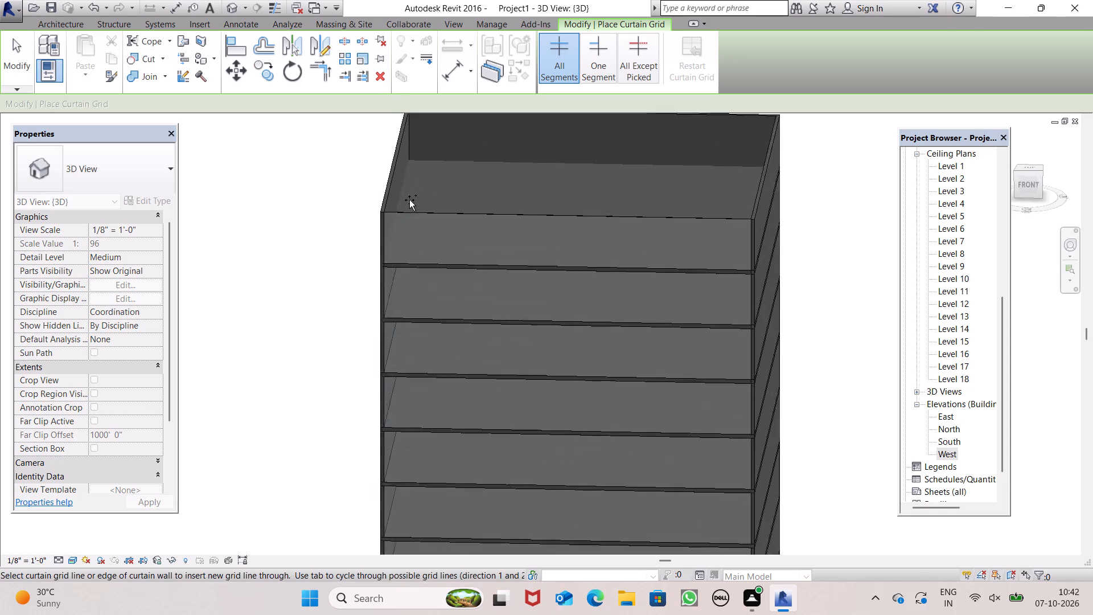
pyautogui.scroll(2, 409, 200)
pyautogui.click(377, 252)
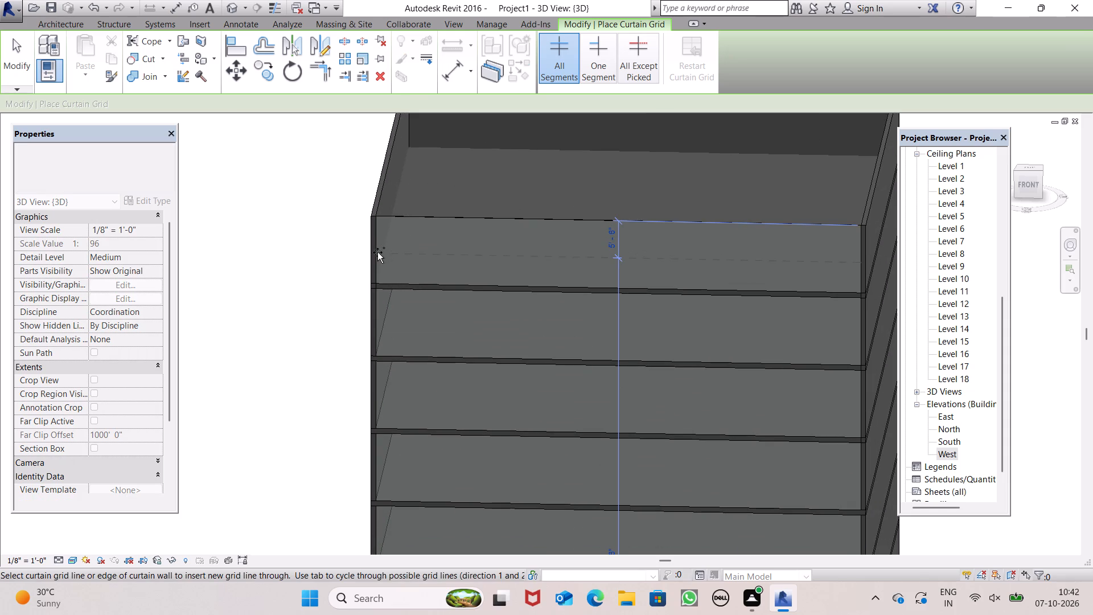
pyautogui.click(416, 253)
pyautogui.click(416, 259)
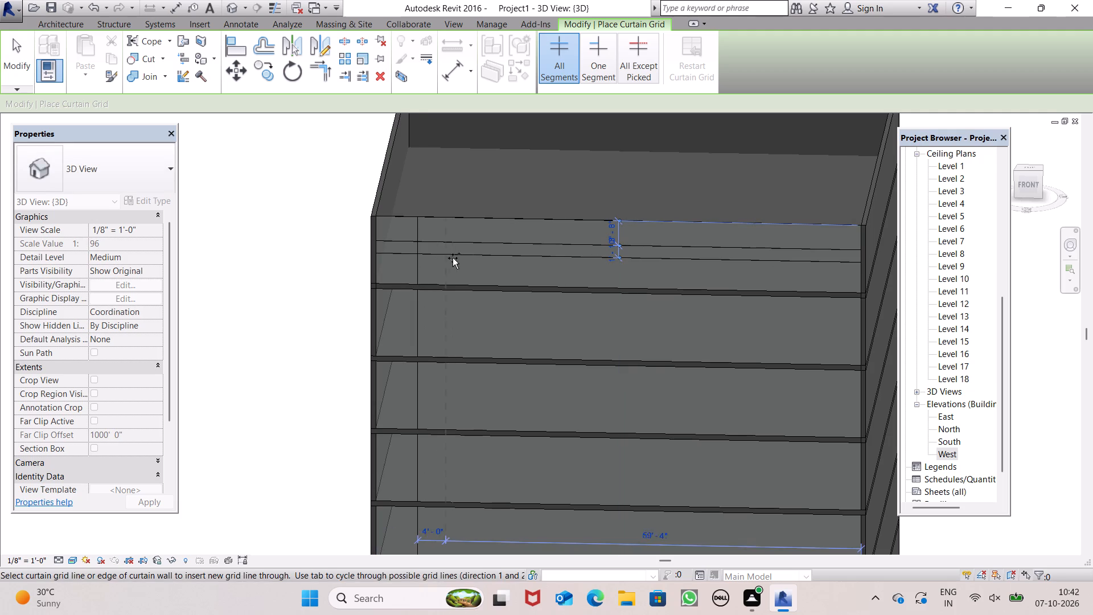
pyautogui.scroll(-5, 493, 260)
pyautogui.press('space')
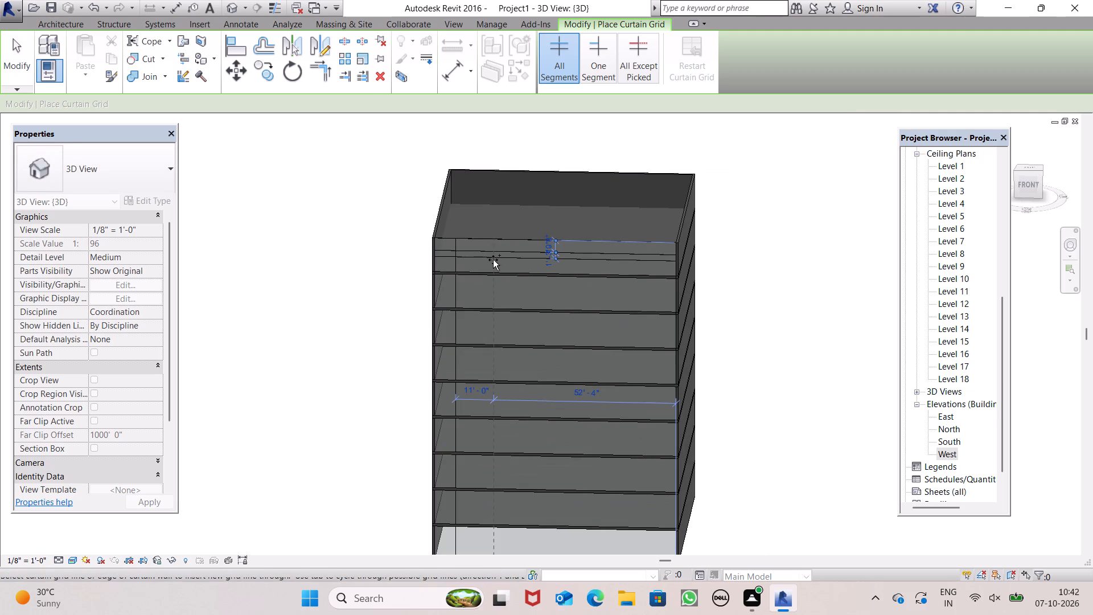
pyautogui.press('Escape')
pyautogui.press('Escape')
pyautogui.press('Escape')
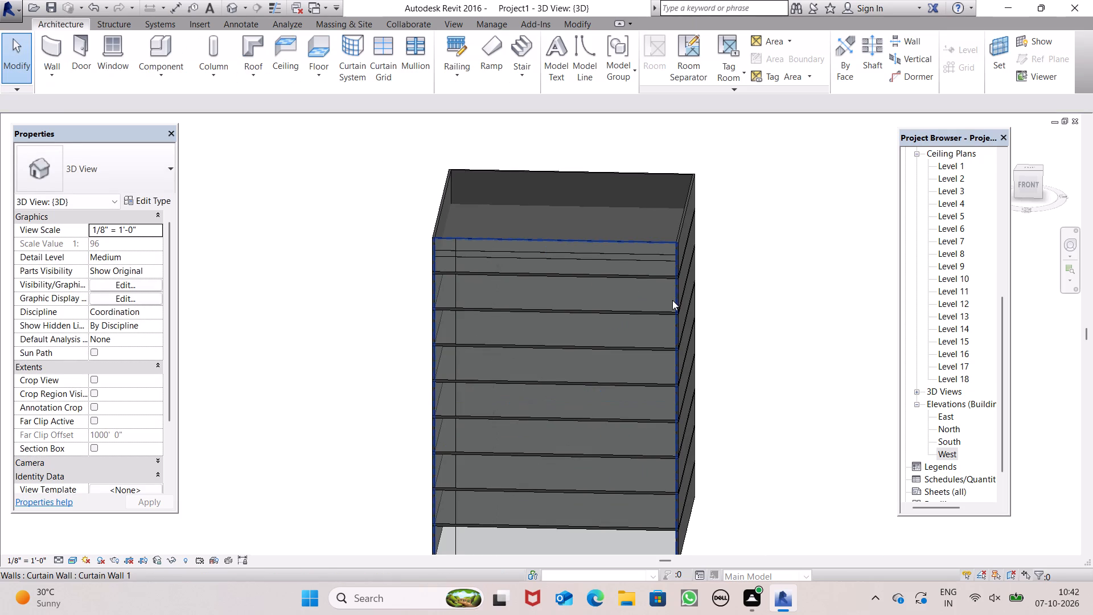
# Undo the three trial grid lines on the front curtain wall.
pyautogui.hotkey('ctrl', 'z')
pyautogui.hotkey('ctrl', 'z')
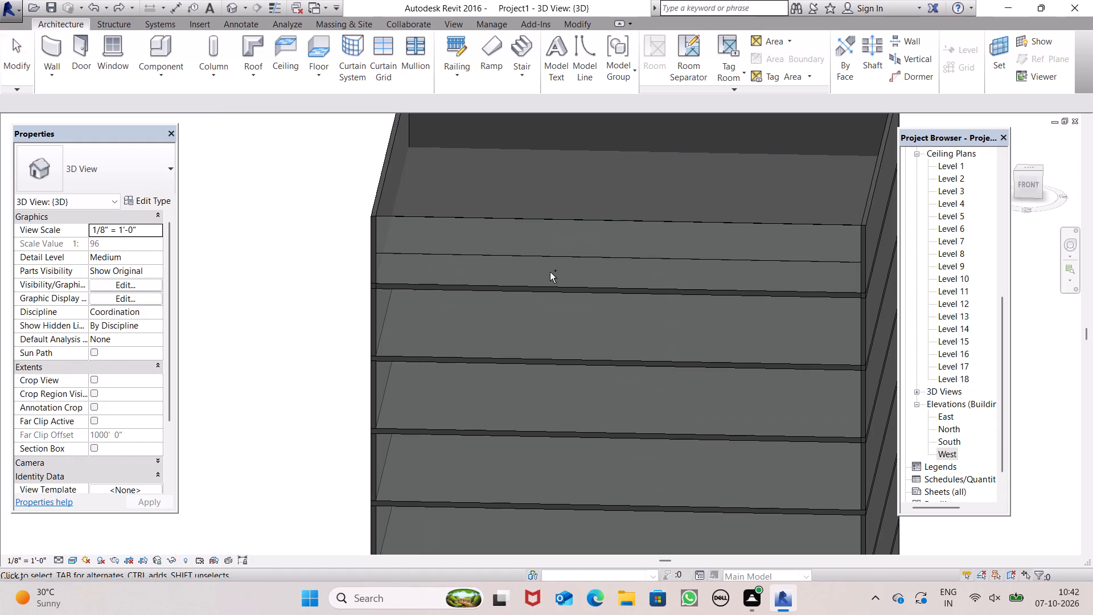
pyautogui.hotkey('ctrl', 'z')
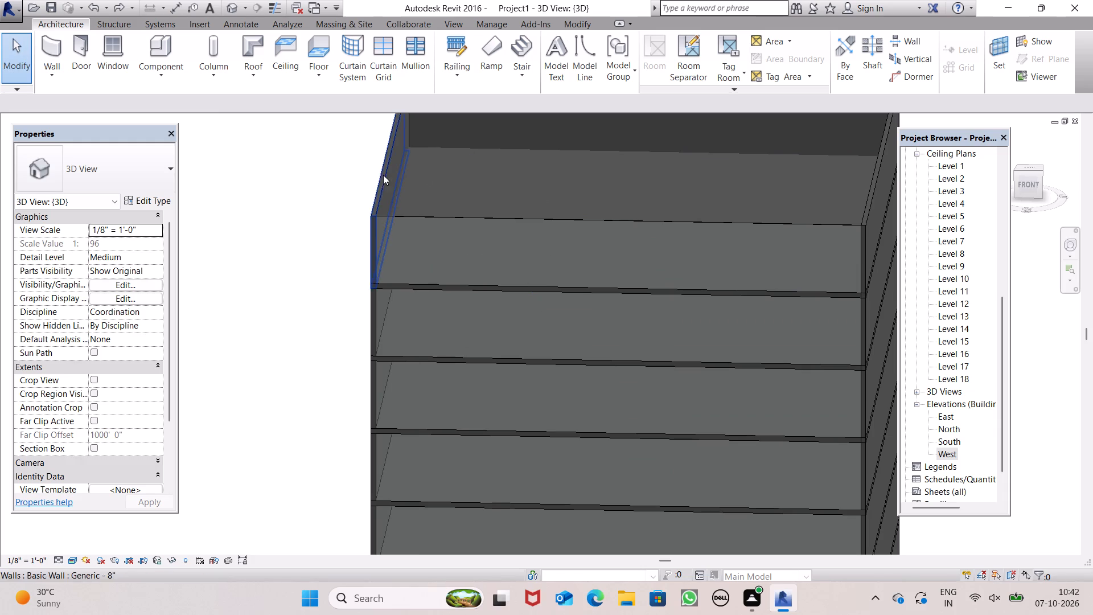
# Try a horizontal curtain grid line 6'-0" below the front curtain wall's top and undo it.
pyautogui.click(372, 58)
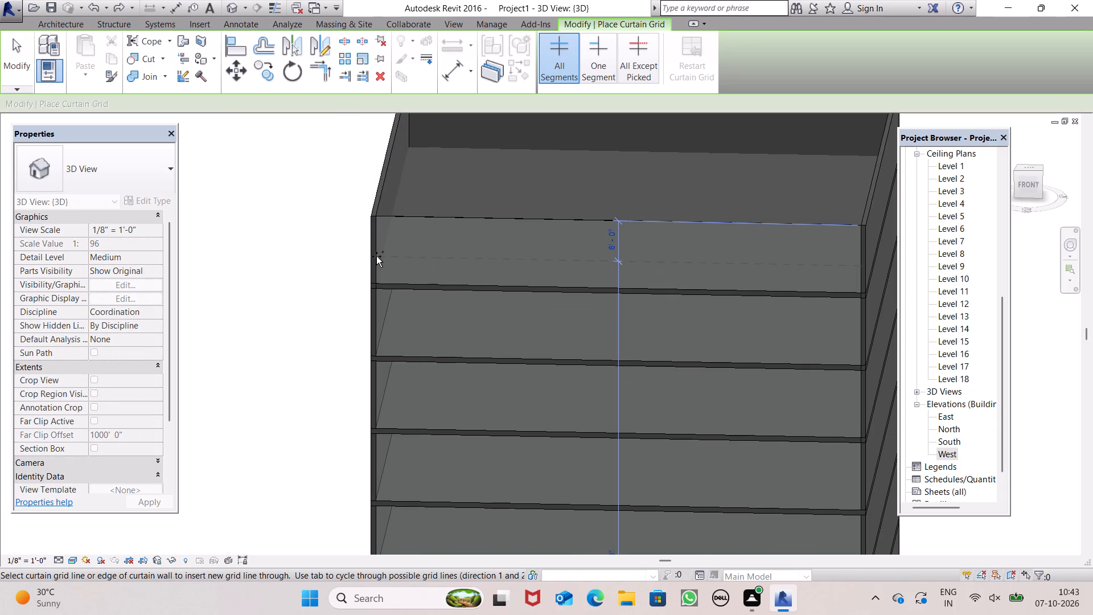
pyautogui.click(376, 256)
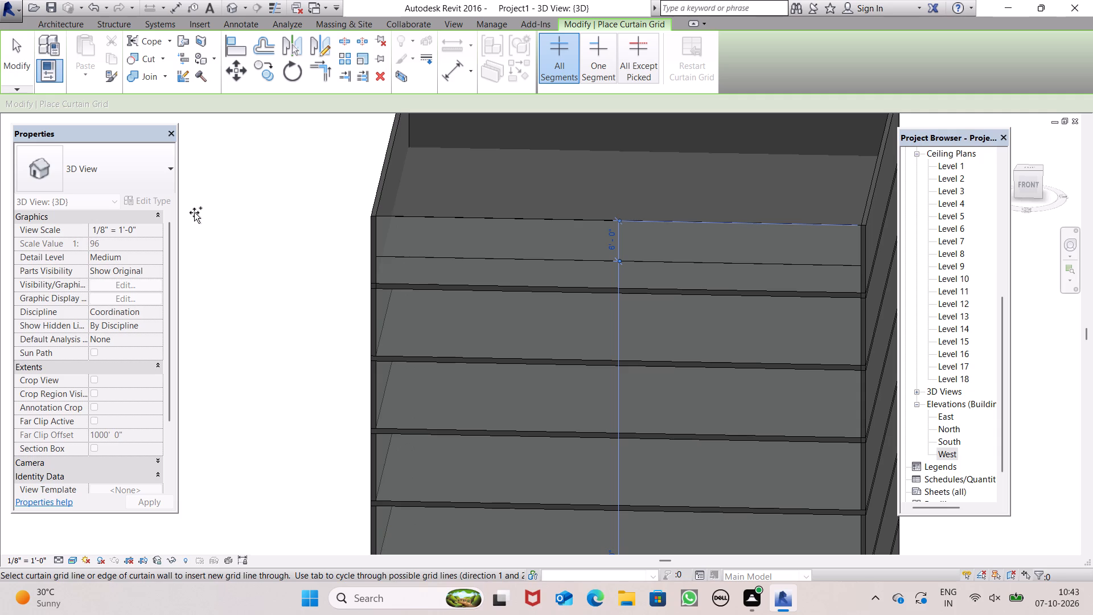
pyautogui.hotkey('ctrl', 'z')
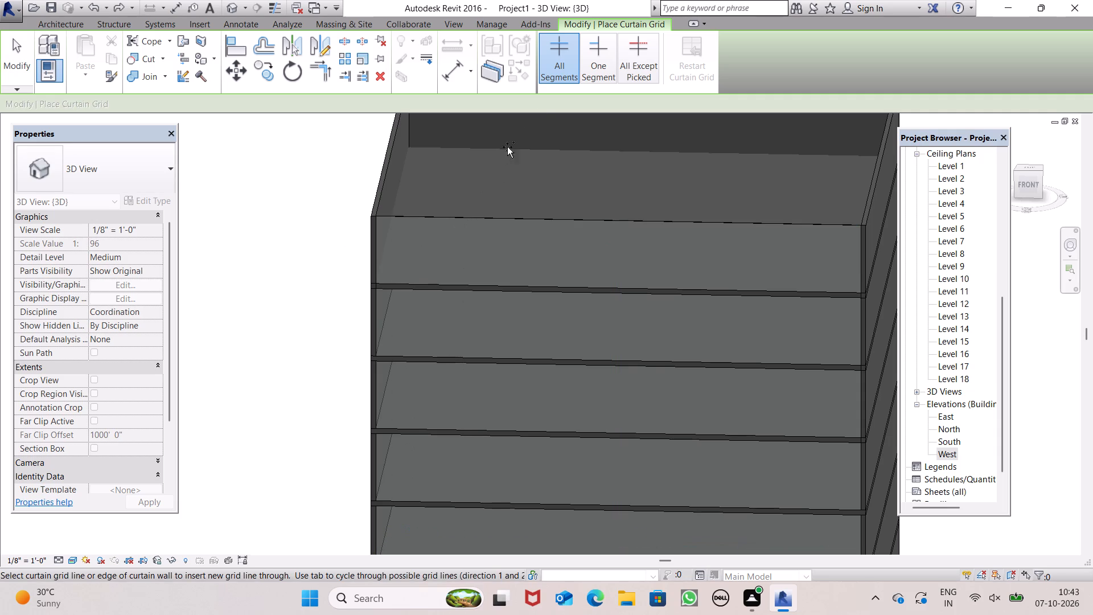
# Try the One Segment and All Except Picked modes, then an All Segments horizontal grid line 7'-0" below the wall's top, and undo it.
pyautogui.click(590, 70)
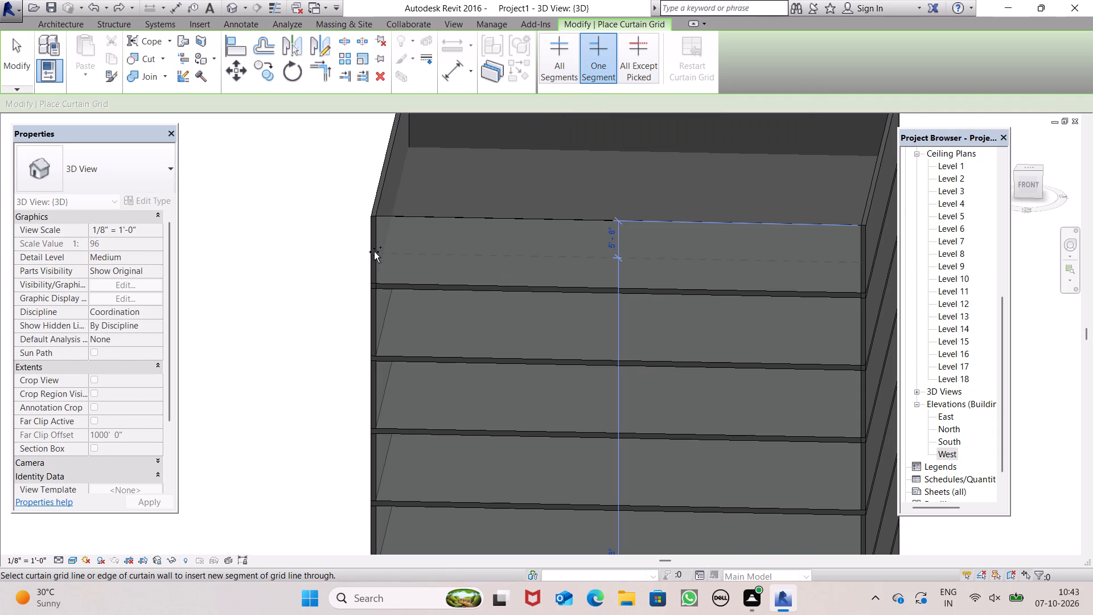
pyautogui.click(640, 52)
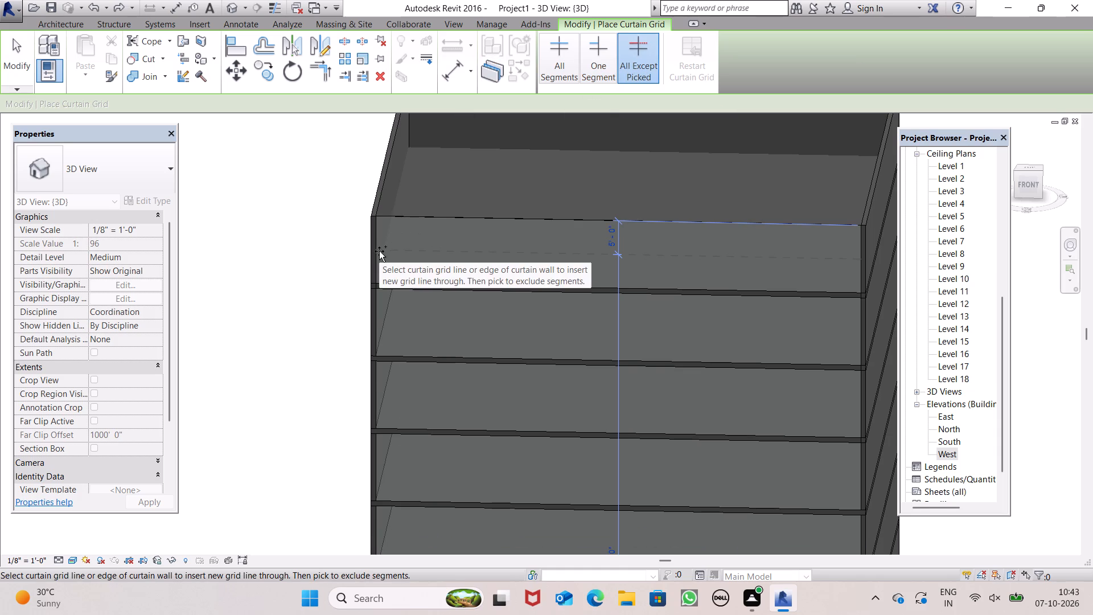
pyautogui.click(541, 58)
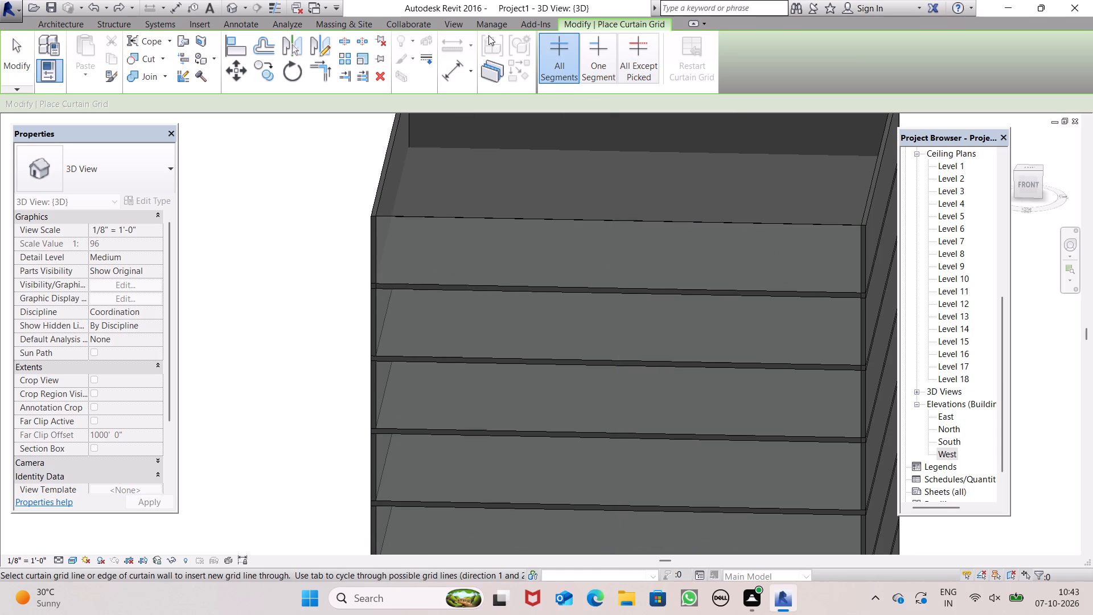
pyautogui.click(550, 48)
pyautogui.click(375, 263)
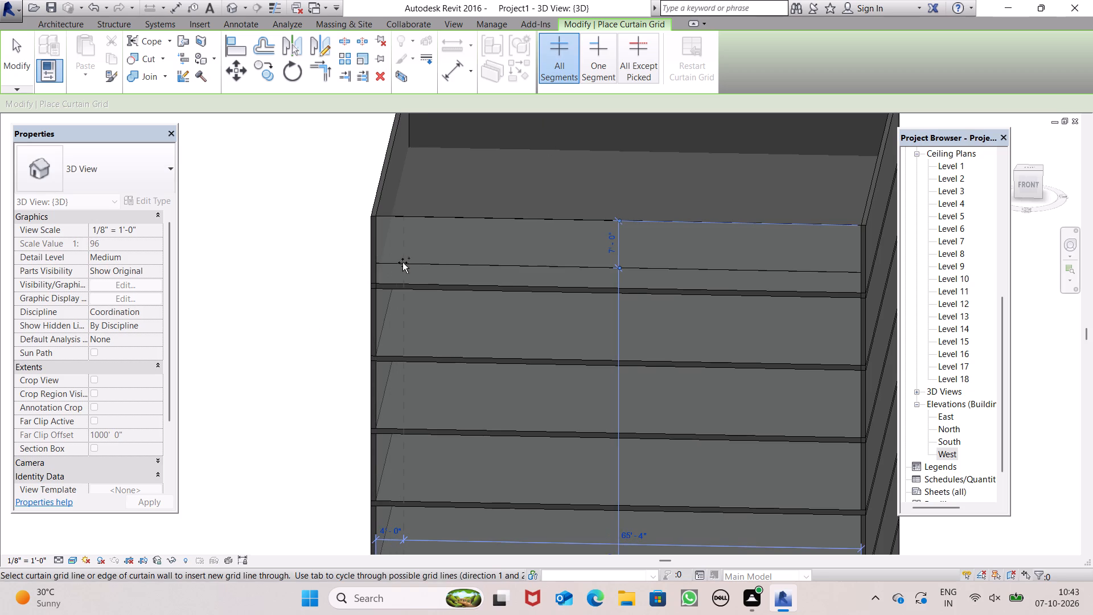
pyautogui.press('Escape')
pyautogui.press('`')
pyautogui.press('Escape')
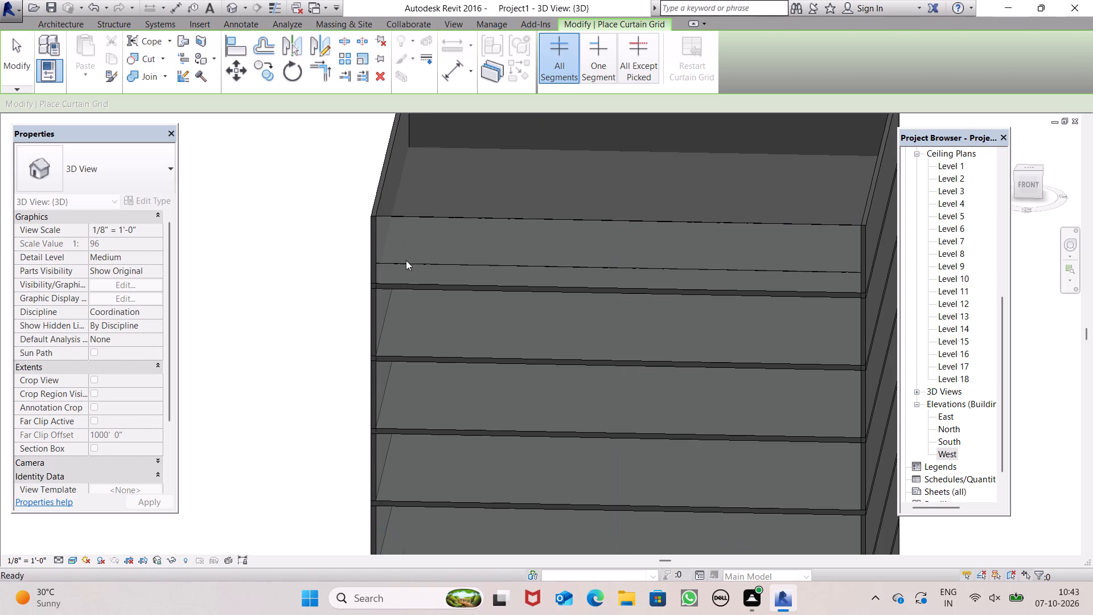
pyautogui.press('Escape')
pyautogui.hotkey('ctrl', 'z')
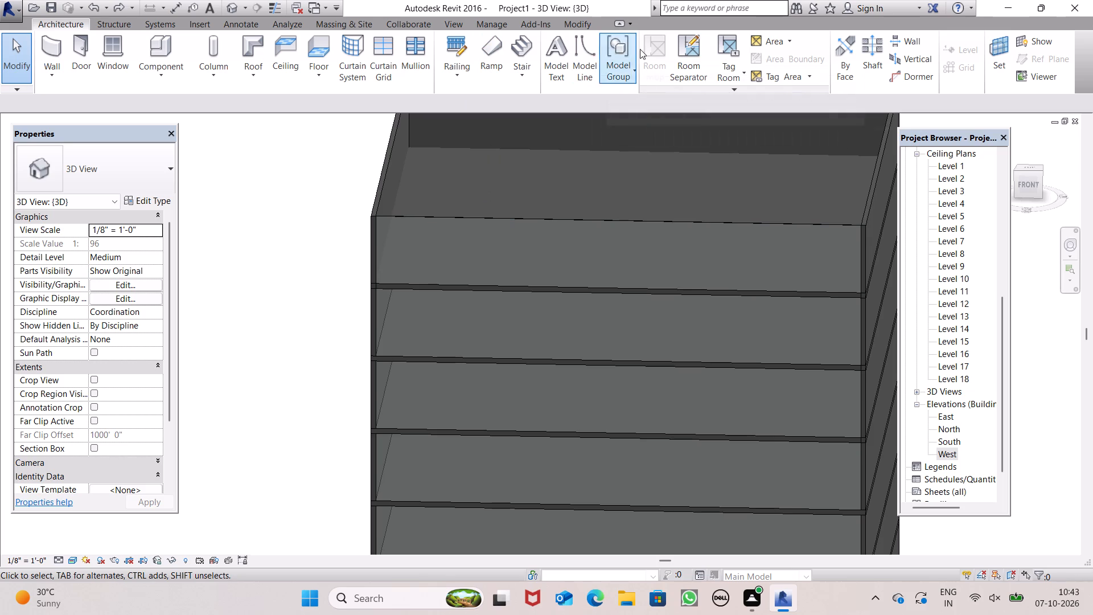
# Add a horizontal curtain grid line across all segments of the front curtain wall, 15'-6" below its top.
pyautogui.click(381, 56)
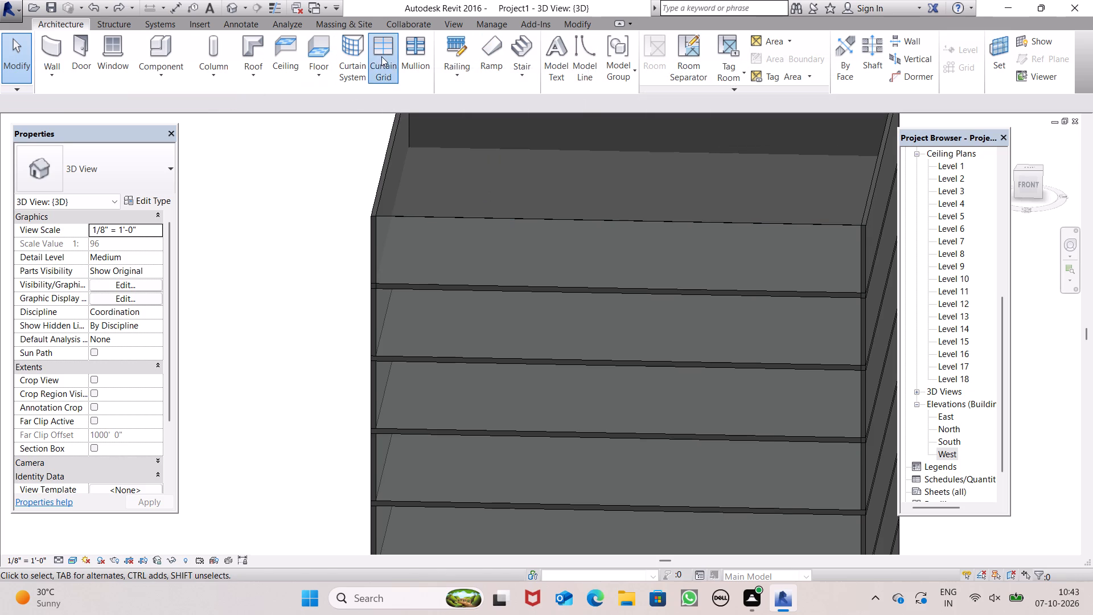
pyautogui.click(371, 320)
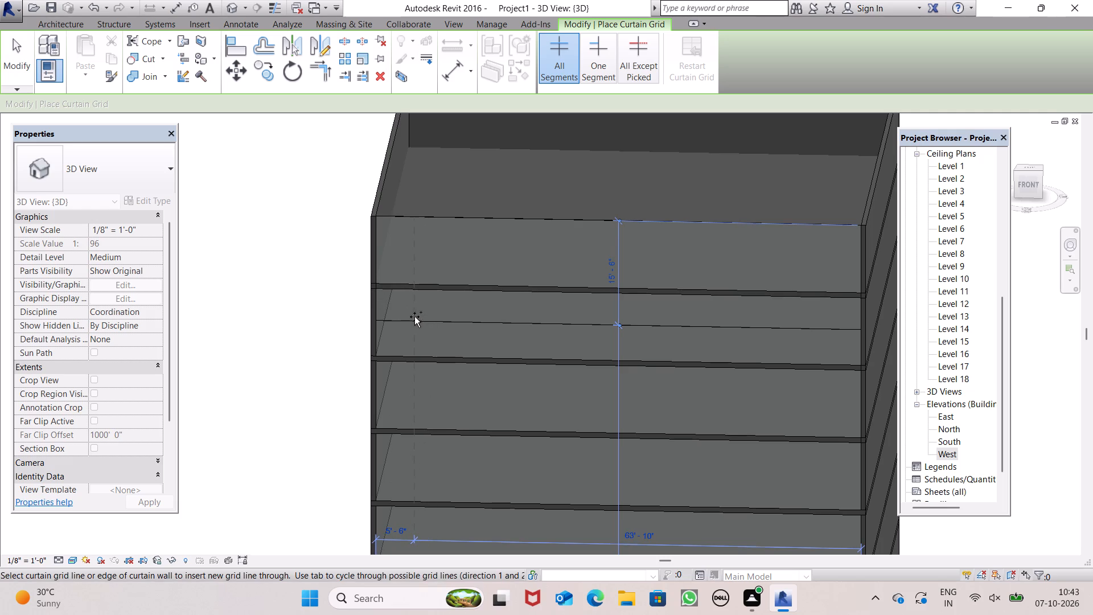
# Add nine full-height vertical curtain grid lines across the front curtain wall, about 5'-6" to 7'-7" apart, starting 5'-6" from its left edge.
pyautogui.click(414, 317)
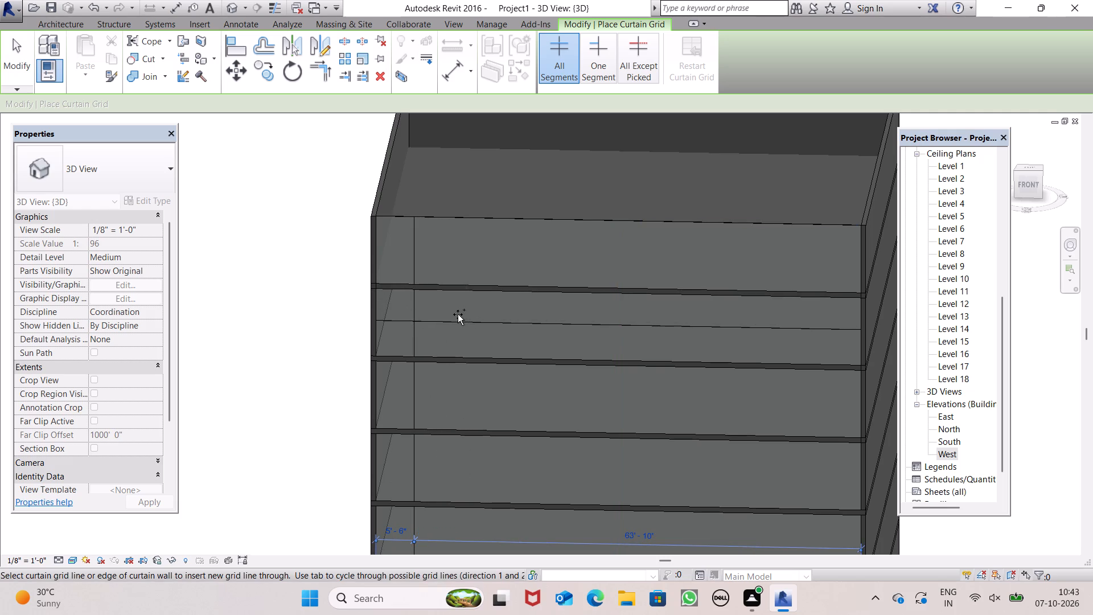
pyautogui.scroll(-3, 452, 295)
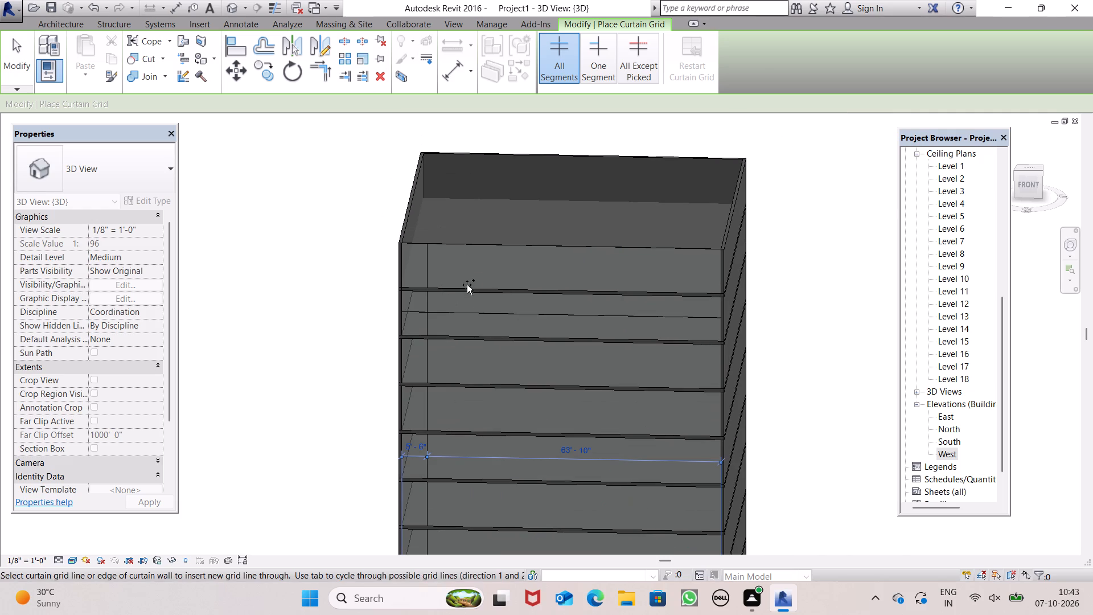
pyautogui.click(457, 313)
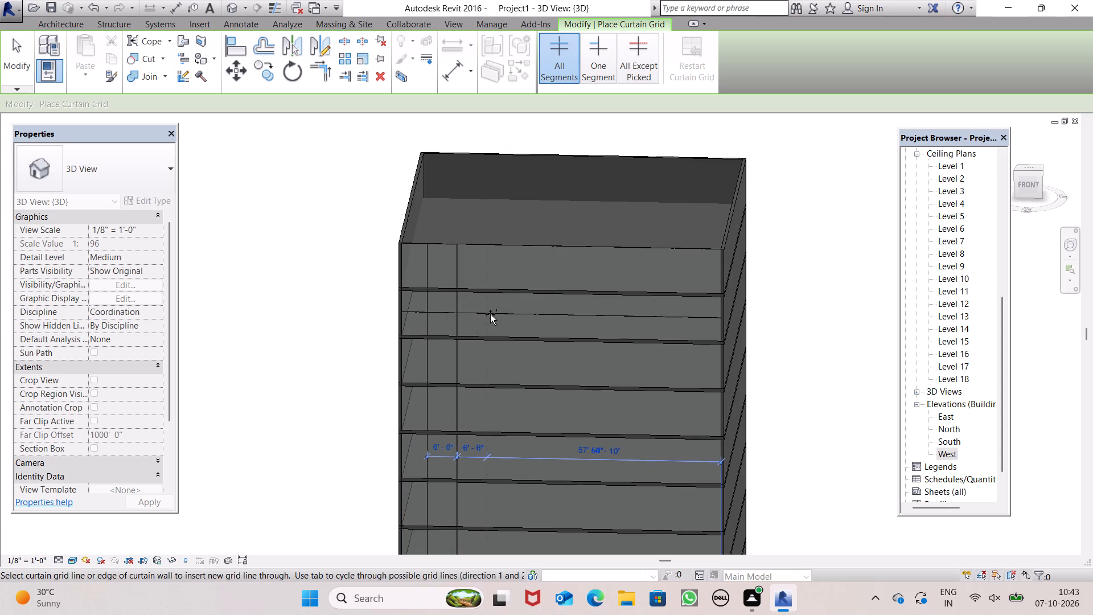
pyautogui.click(491, 314)
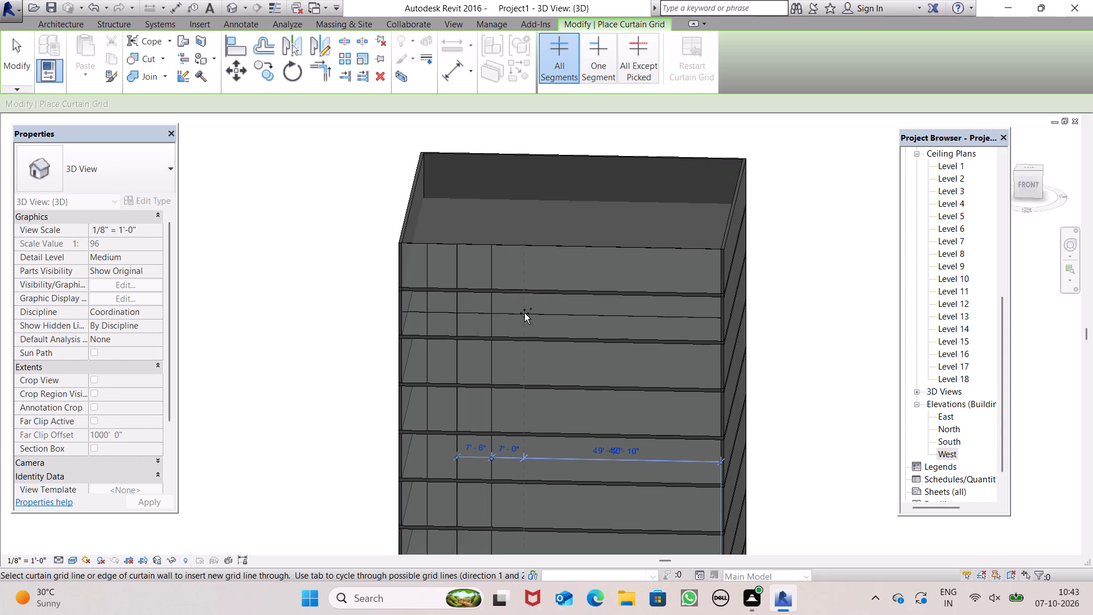
pyautogui.click(526, 313)
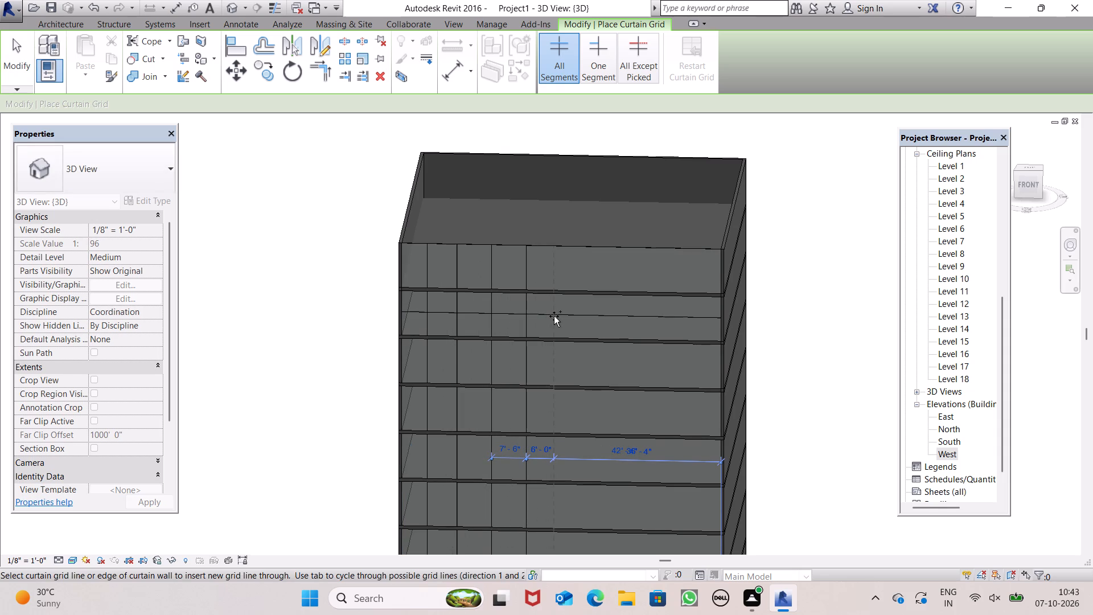
pyautogui.click(554, 316)
pyautogui.click(584, 317)
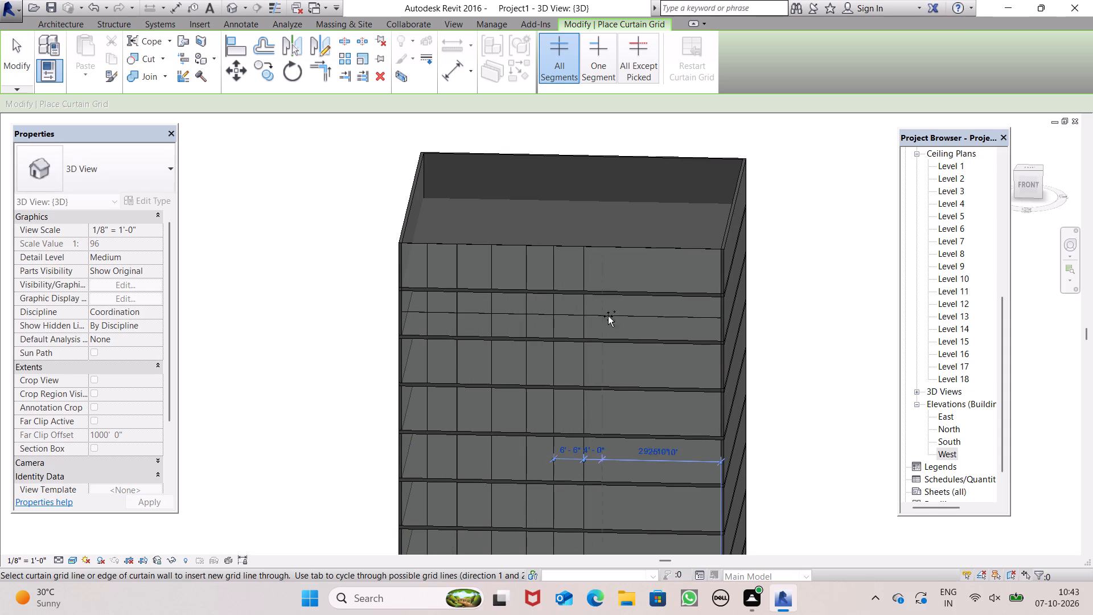
pyautogui.click(616, 319)
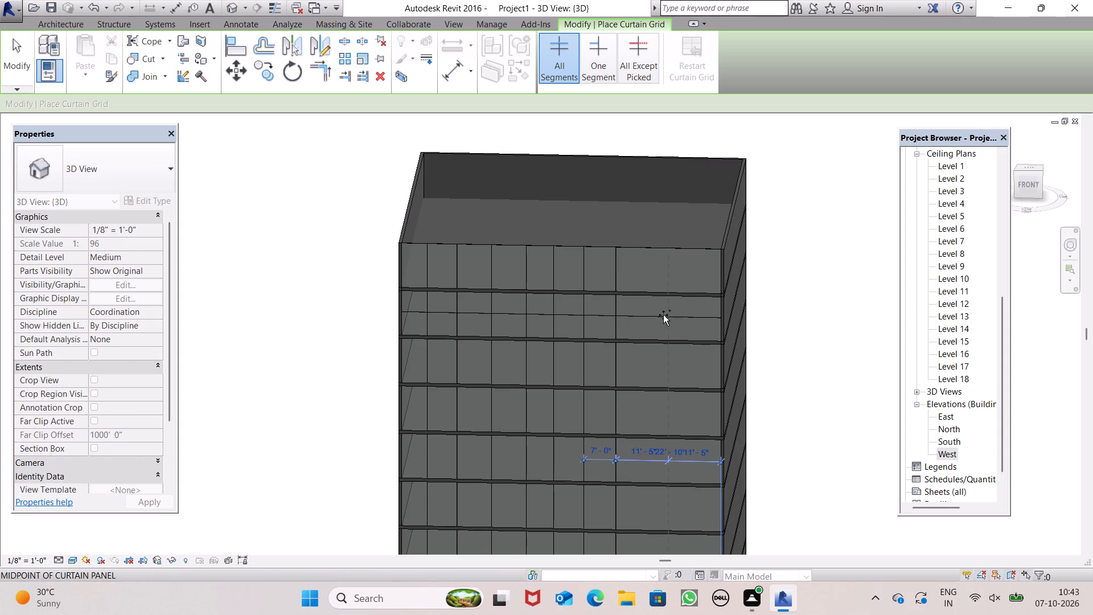
pyautogui.click(646, 317)
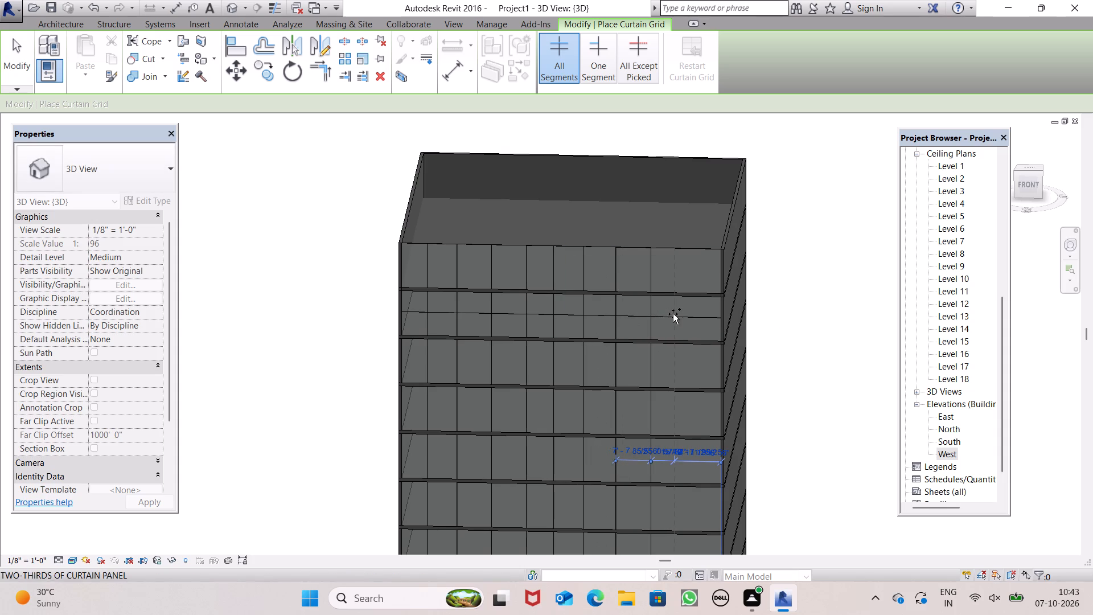
pyautogui.click(676, 314)
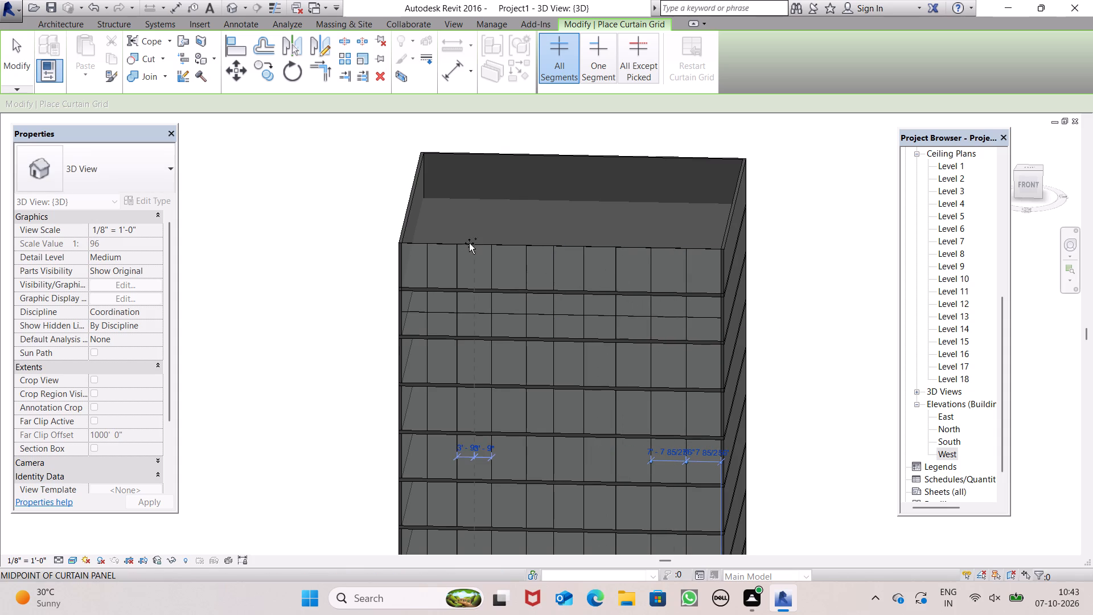
pyautogui.press('Escape')
pyautogui.press('Escape')
pyautogui.click(298, 219)
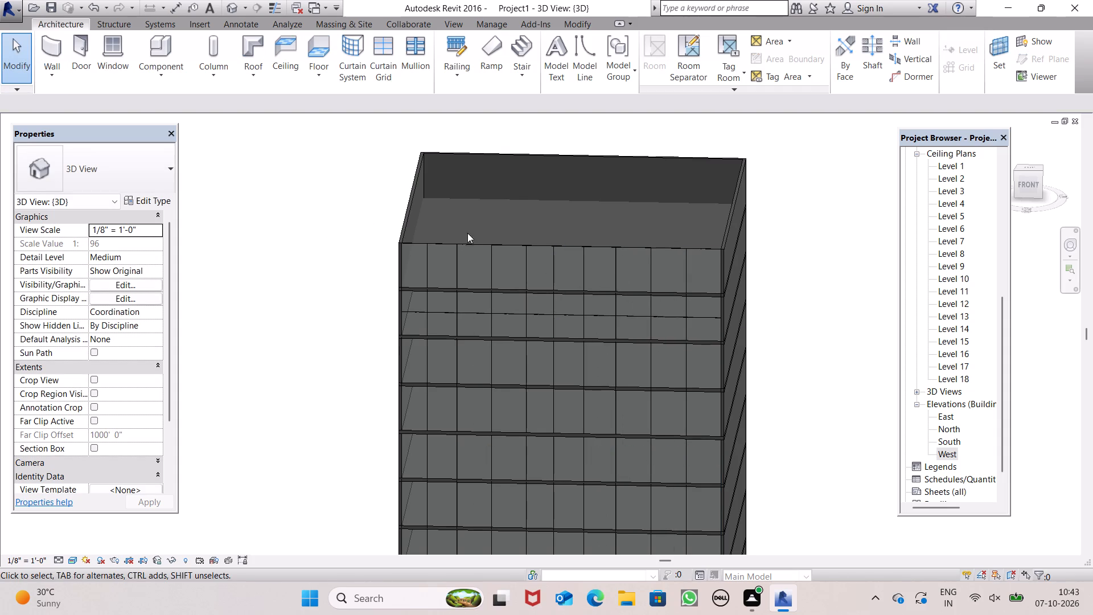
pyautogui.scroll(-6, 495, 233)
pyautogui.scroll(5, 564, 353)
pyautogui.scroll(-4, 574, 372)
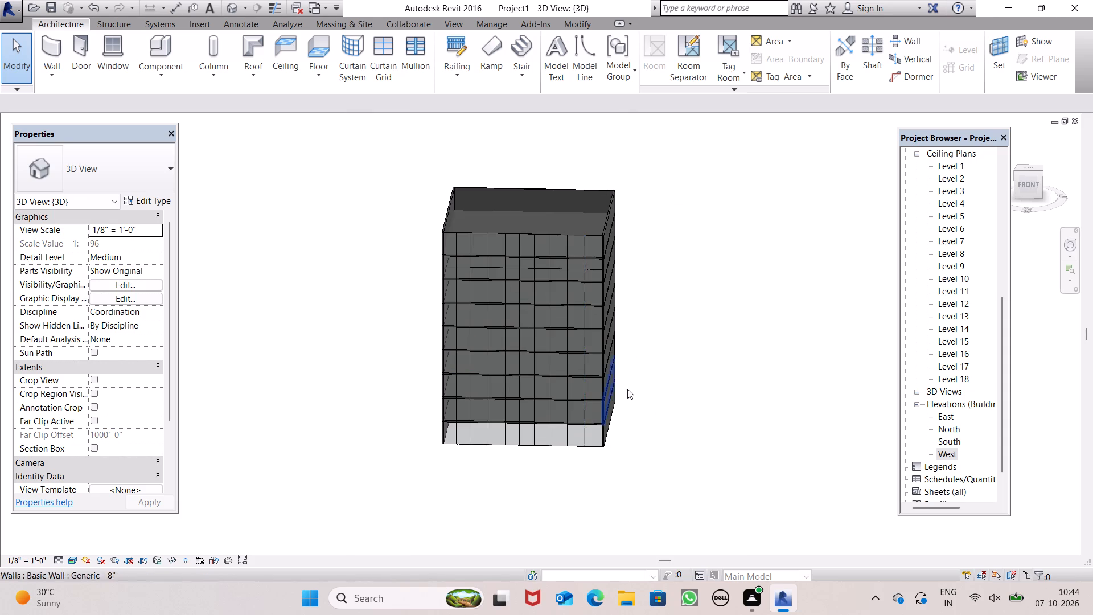
# Delete the horizontal curtain grid line near the top of the front curtain wall.
pyautogui.scroll(5, 520, 290)
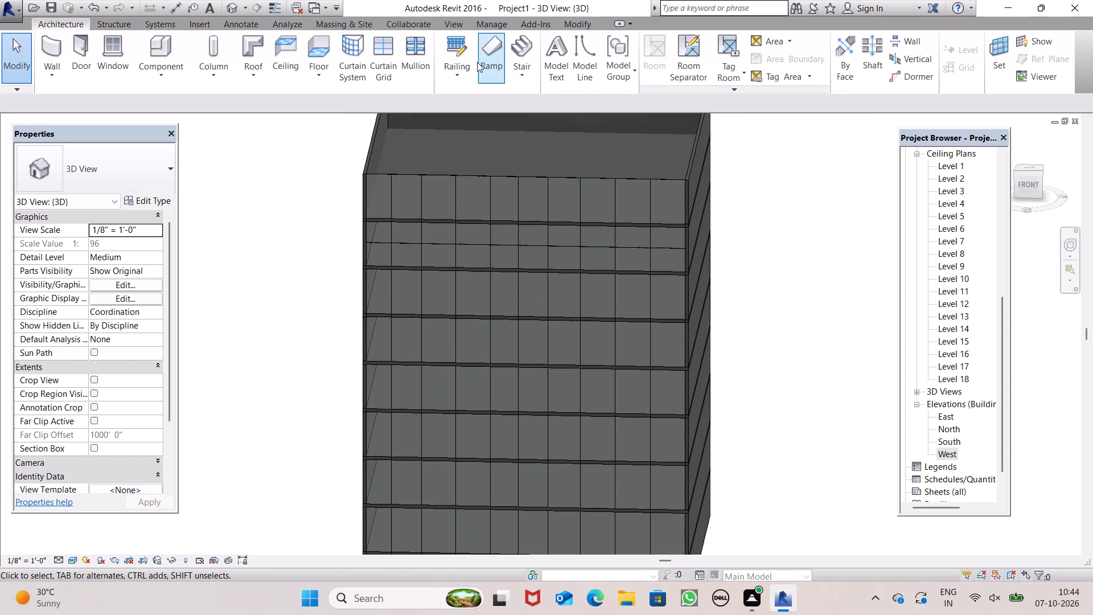
pyautogui.click(415, 75)
pyautogui.press('Escape')
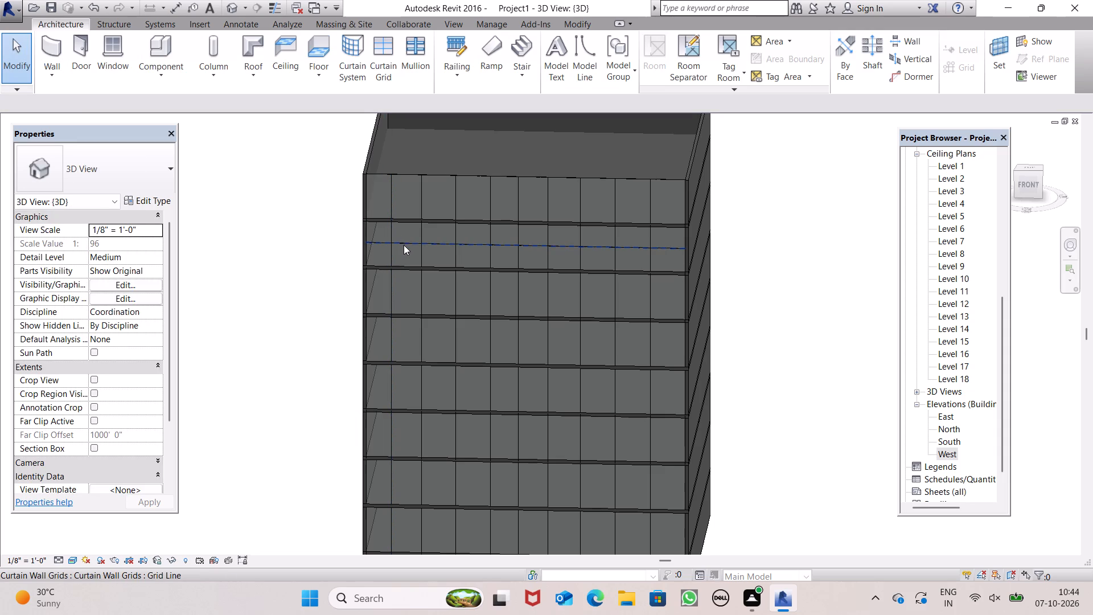
pyautogui.click(406, 243)
pyautogui.press('Delete')
pyautogui.scroll(-1, 381, 212)
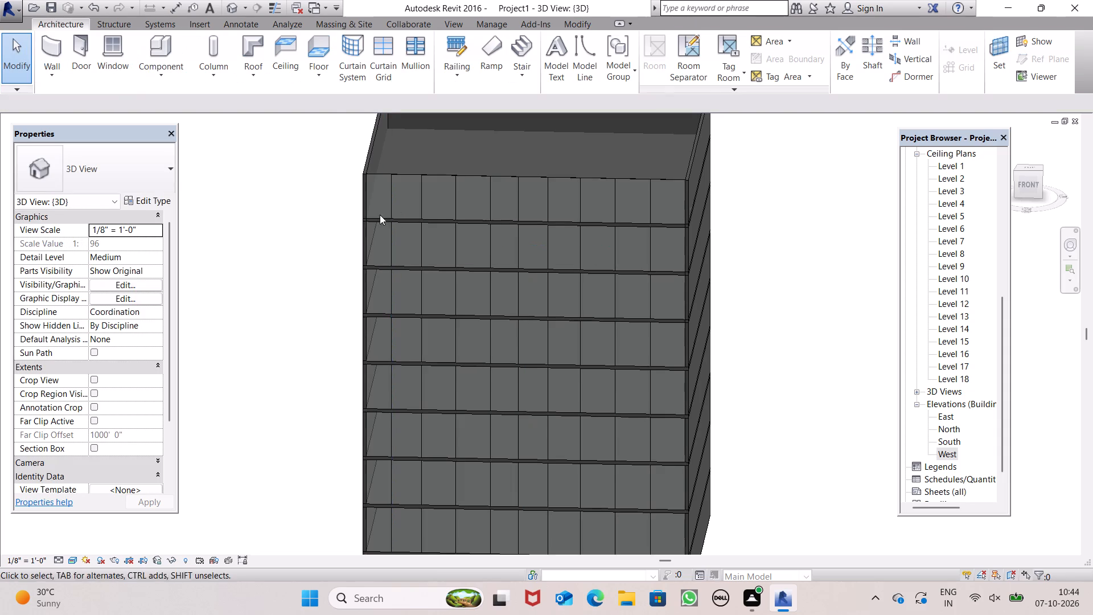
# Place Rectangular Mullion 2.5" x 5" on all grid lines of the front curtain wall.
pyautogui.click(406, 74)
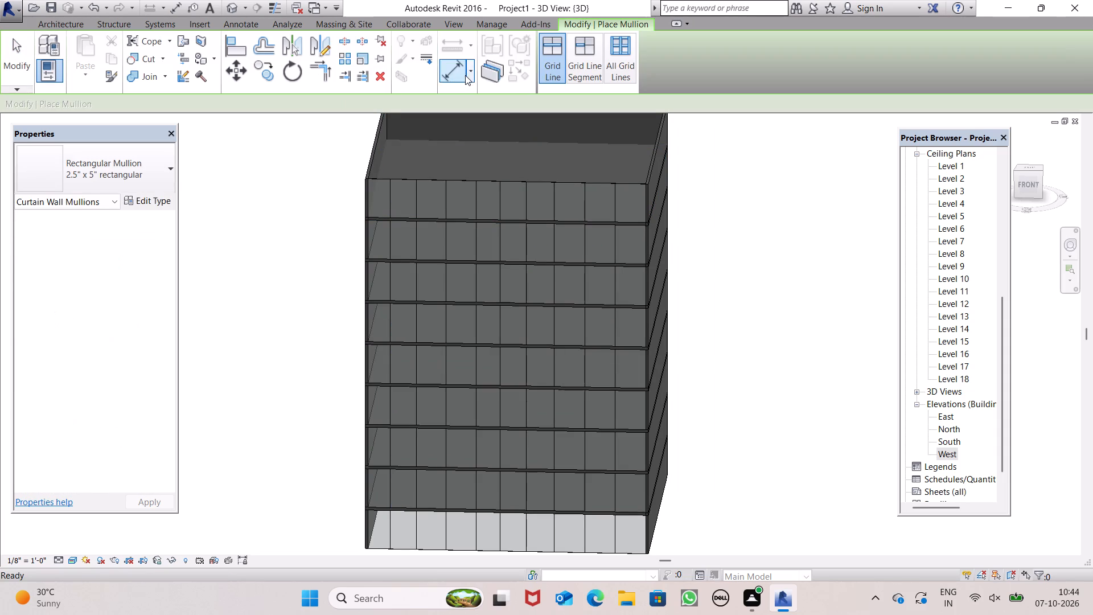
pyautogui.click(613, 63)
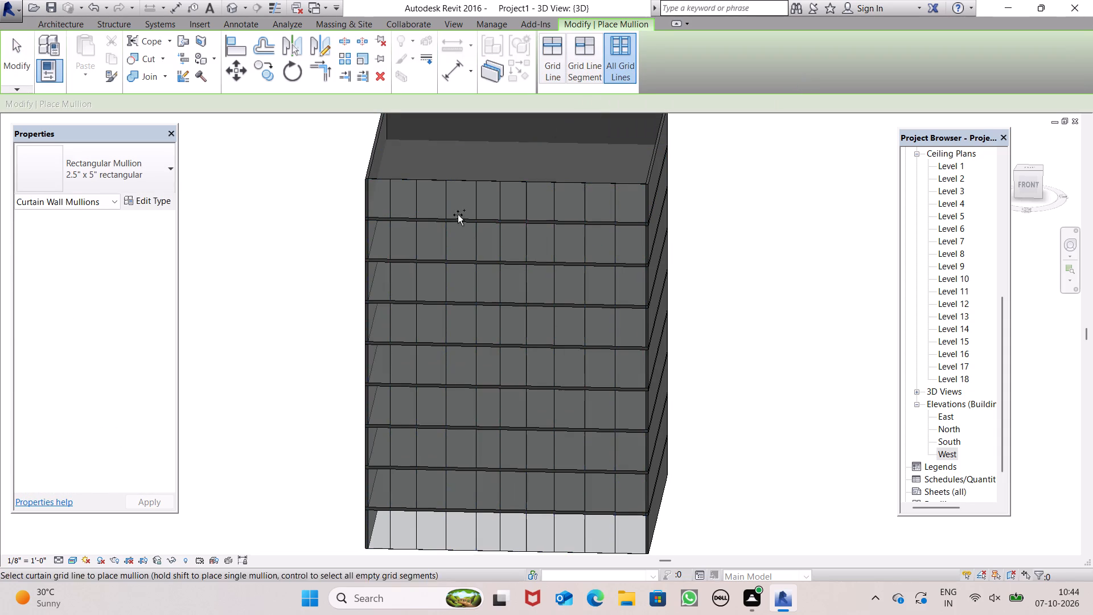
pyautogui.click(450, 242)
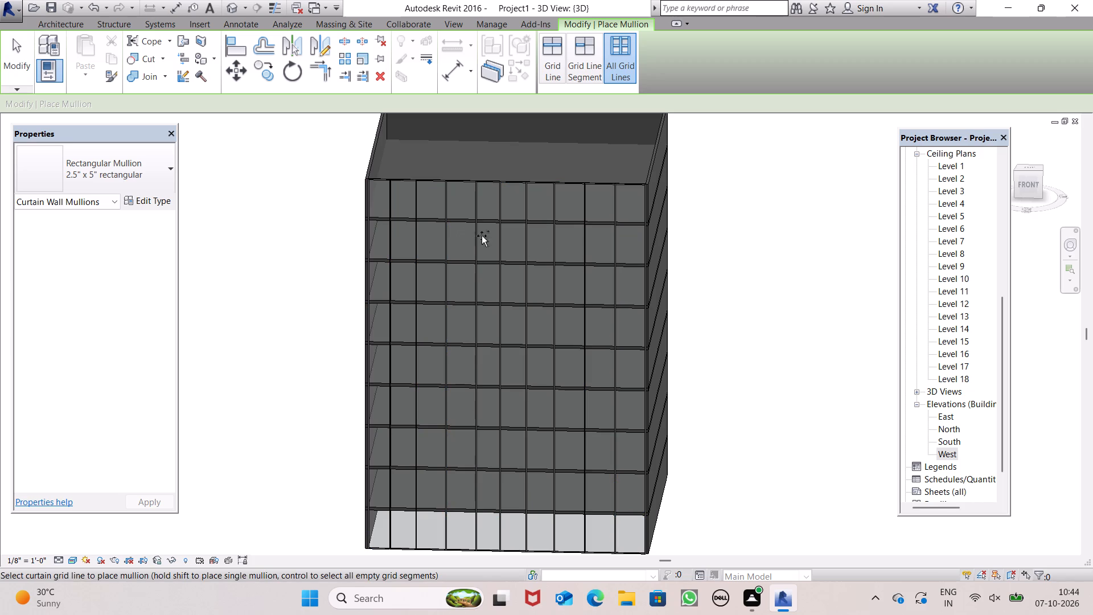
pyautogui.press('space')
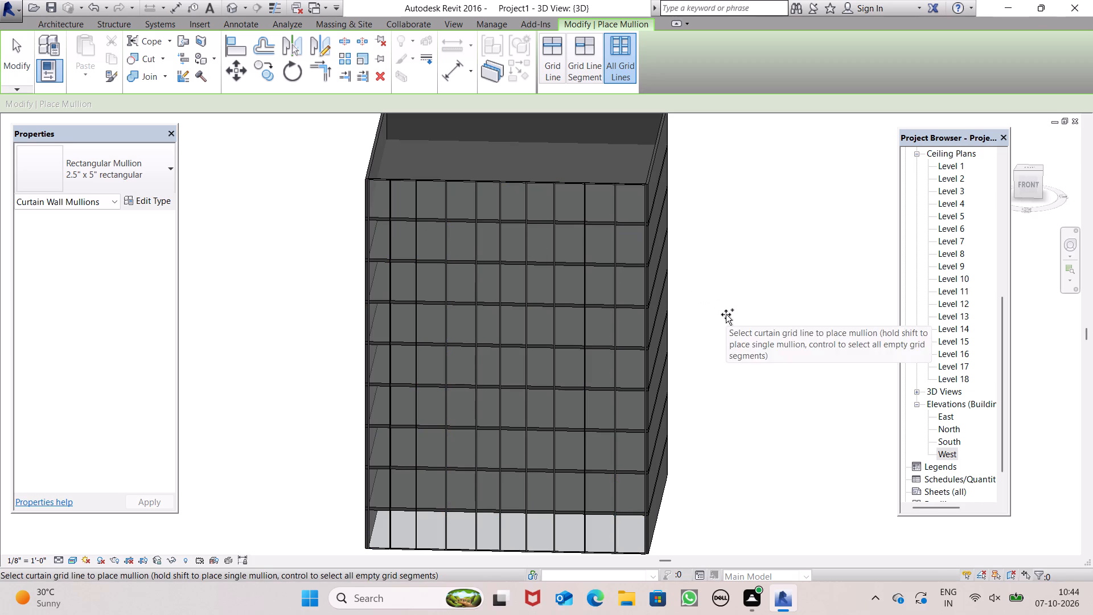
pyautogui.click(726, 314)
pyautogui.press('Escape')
# Examine the mullions on the front curtain wall from behind, from the front and up close at the base.
pyautogui.scroll(-1, 747, 307)
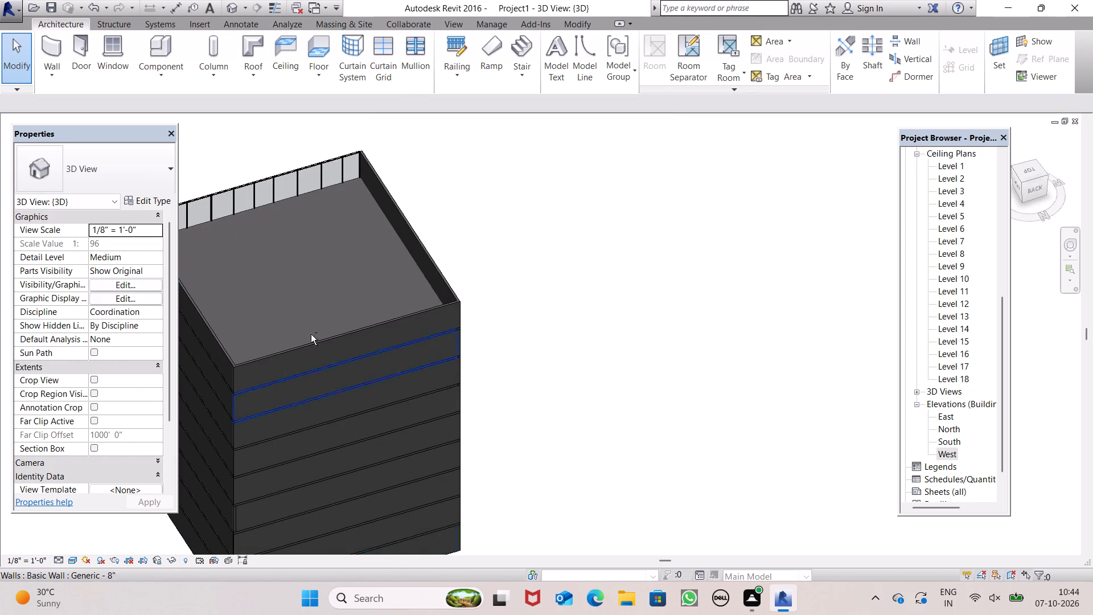
pyautogui.keyDown('shift'); pyautogui.scroll(-5, 355, 247); pyautogui.keyUp('shift')
pyautogui.scroll(-6, 426, 204)
pyautogui.scroll(7, 281, 188)
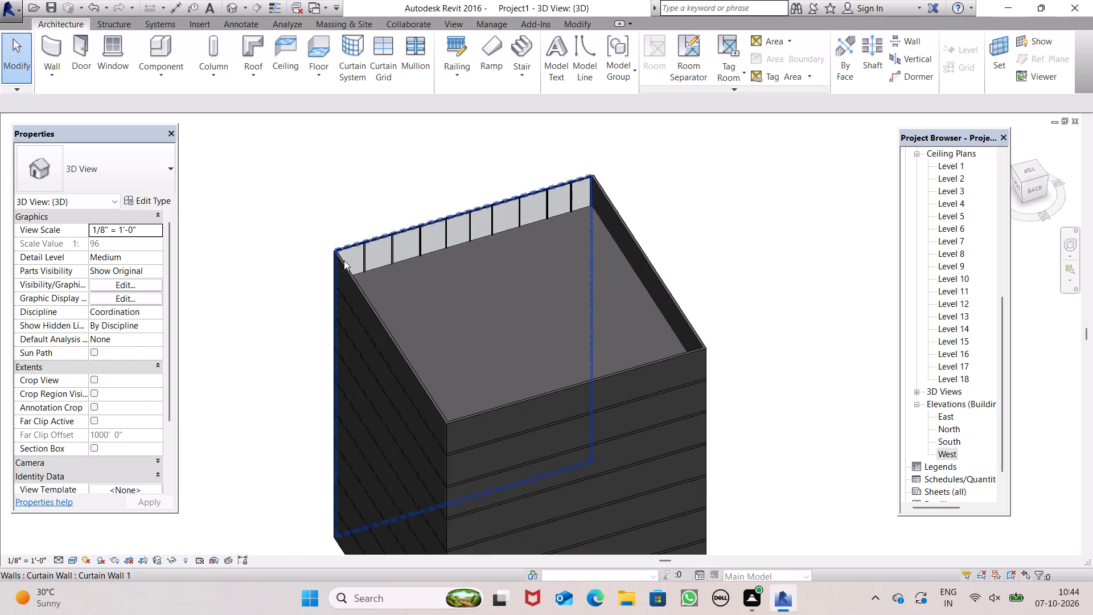
pyautogui.scroll(7, 352, 256)
pyautogui.scroll(-6, 371, 248)
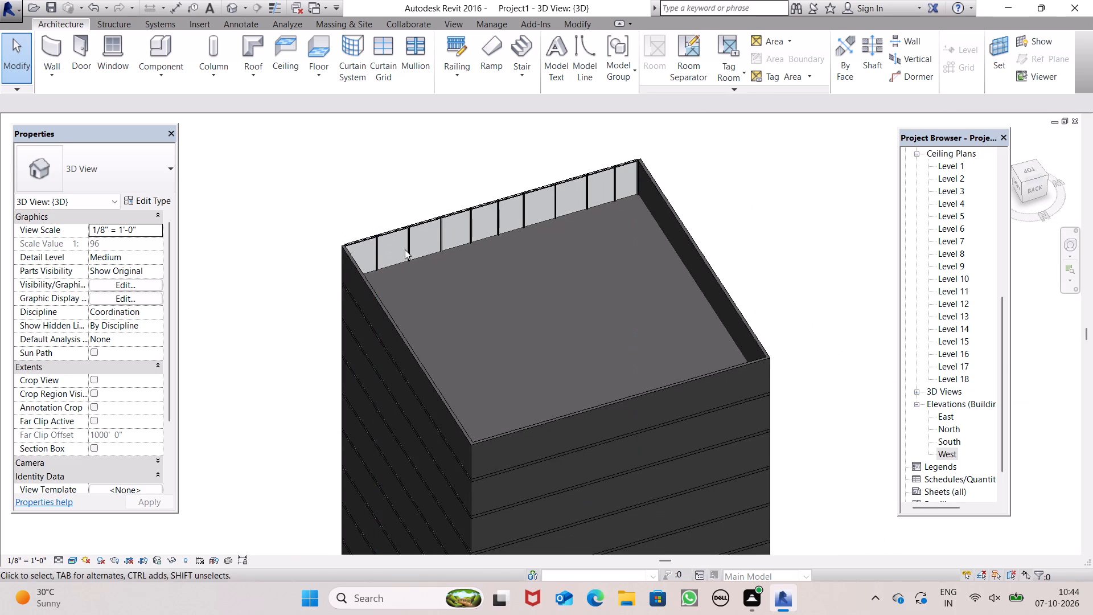
pyautogui.moveTo(406, 291); pyautogui.dragTo(695, 214, button='middle')
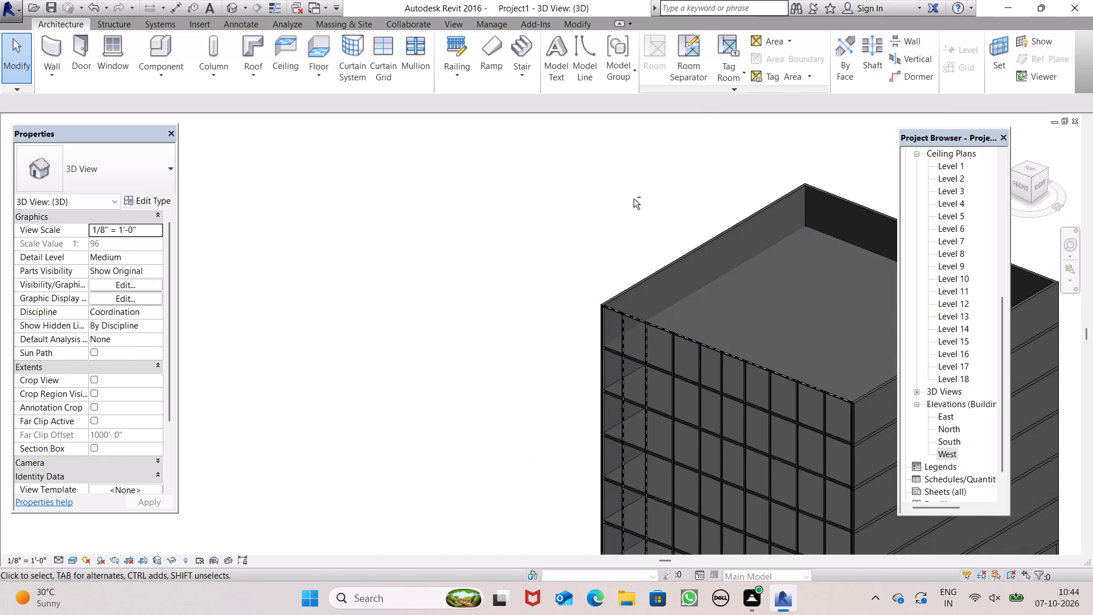
pyautogui.keyDown('shift'); pyautogui.scroll(-7, 576, 187); pyautogui.keyUp('shift')
pyautogui.keyDown('shift'); pyautogui.moveTo(658, 311); pyautogui.dragTo(737, 212, button='middle'); pyautogui.keyUp('shift')
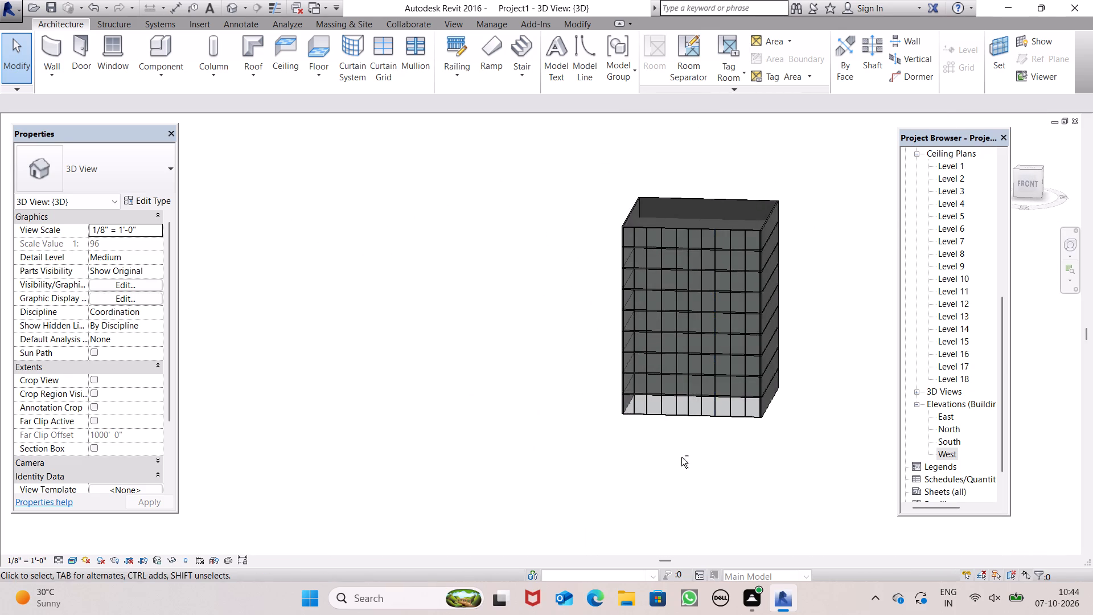
pyautogui.scroll(7, 681, 461)
pyautogui.scroll(-4, 552, 460)
pyautogui.keyDown('shift'); pyautogui.moveTo(606, 440); pyautogui.dragTo(626, 385, button='middle'); pyautogui.keyUp('shift')
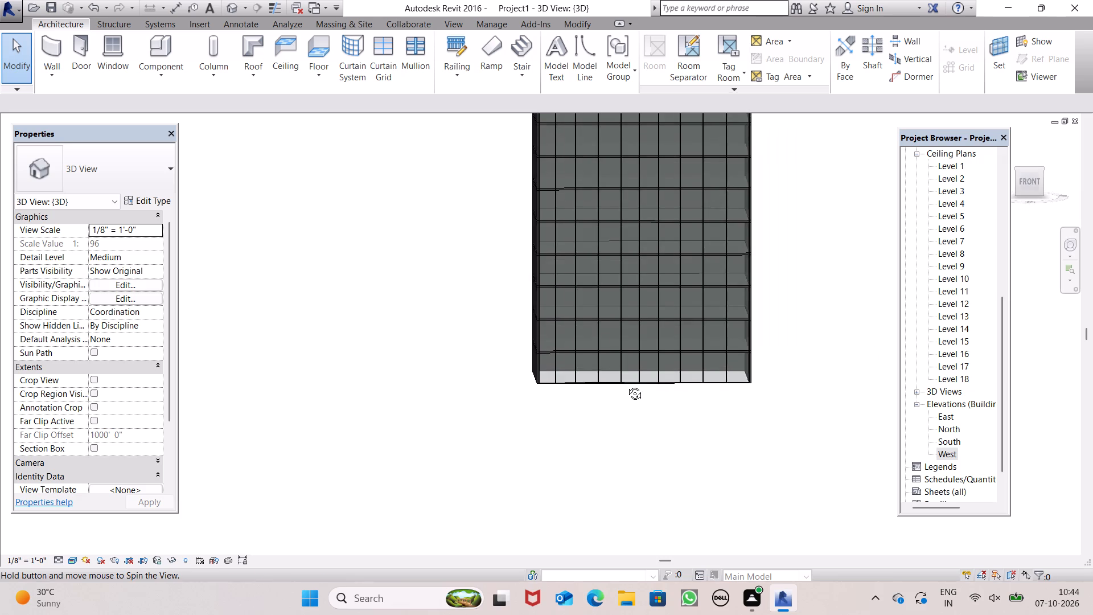
pyautogui.keyDown('shift'); pyautogui.moveTo(626, 385); pyautogui.dragTo(619, 436, button='middle'); pyautogui.keyUp('shift')
pyautogui.scroll(-2, 567, 375)
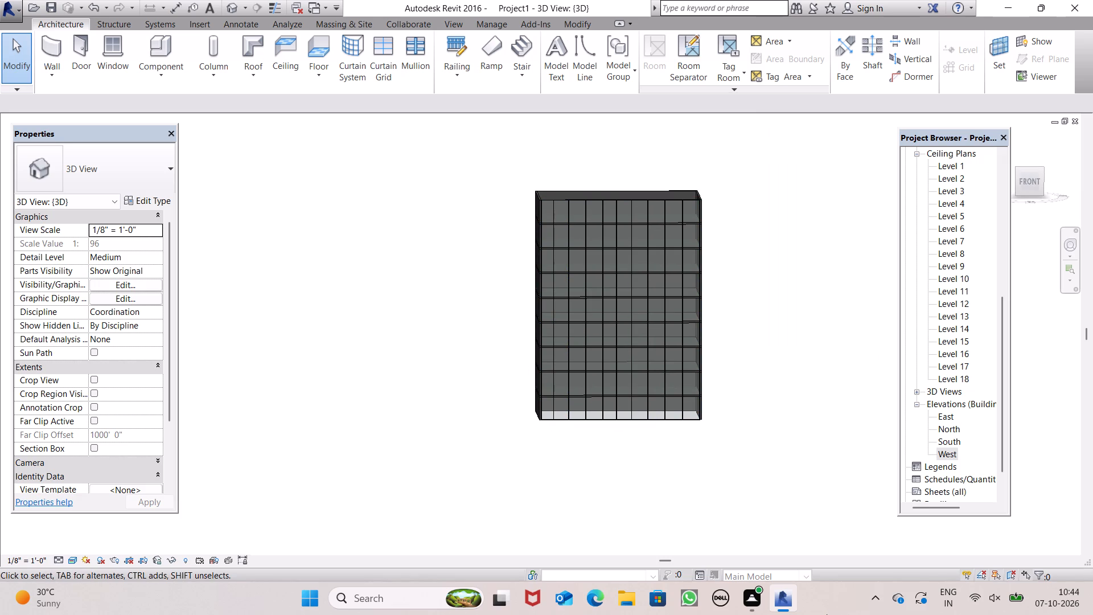
pyautogui.scroll(-1, 782, 614)
pyautogui.scroll(3, 610, 572)
pyautogui.scroll(2, 658, 428)
pyautogui.scroll(-1, 658, 427)
pyautogui.scroll(3, 658, 427)
pyautogui.scroll(5, 750, 405)
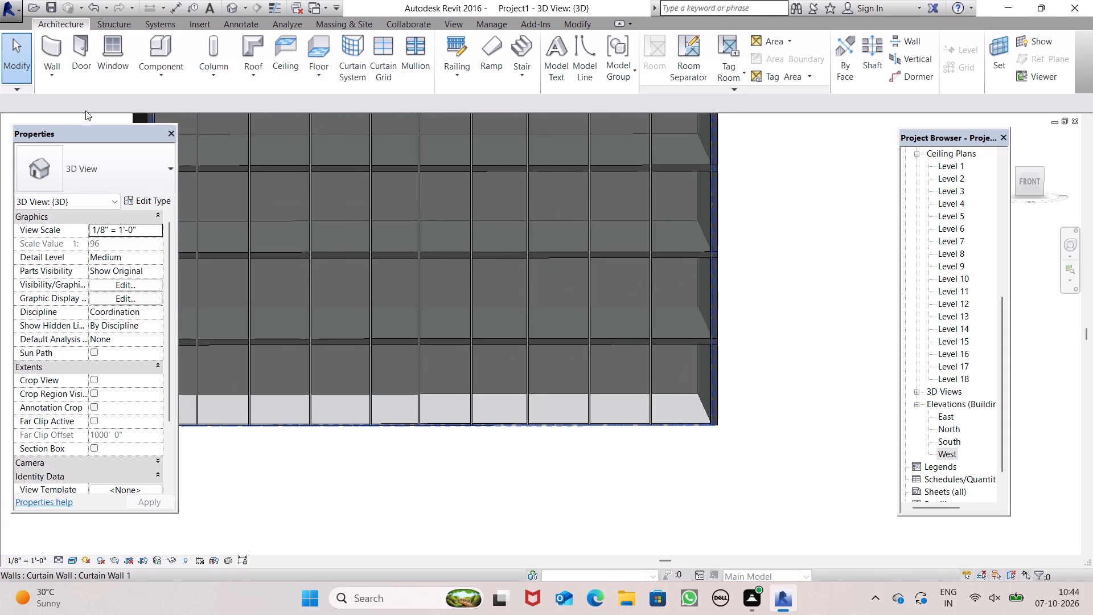
pyautogui.scroll(-5, 392, 285)
pyautogui.scroll(6, 302, 340)
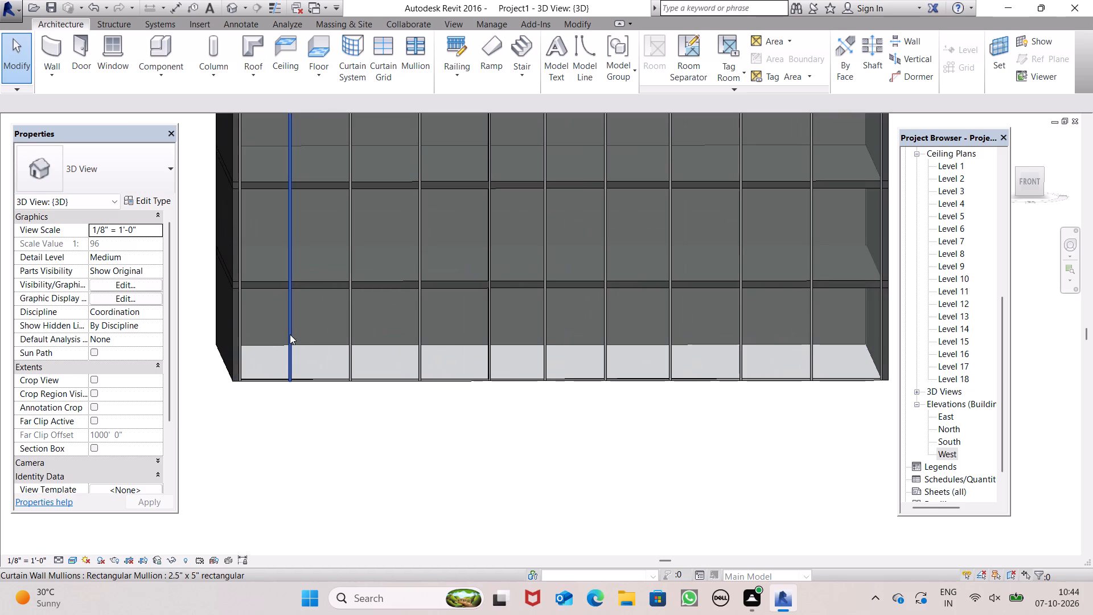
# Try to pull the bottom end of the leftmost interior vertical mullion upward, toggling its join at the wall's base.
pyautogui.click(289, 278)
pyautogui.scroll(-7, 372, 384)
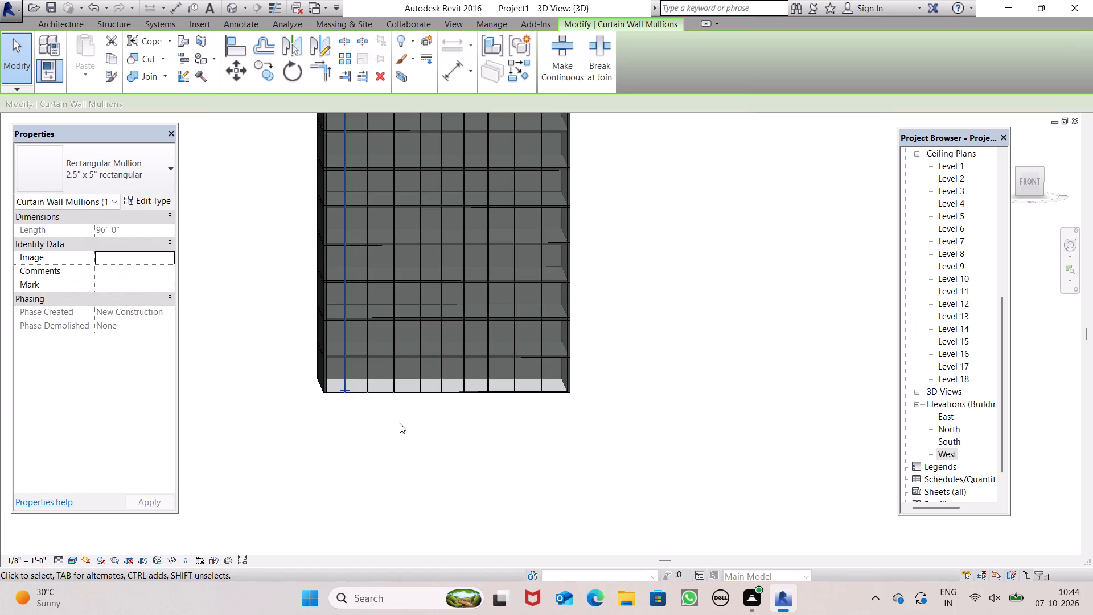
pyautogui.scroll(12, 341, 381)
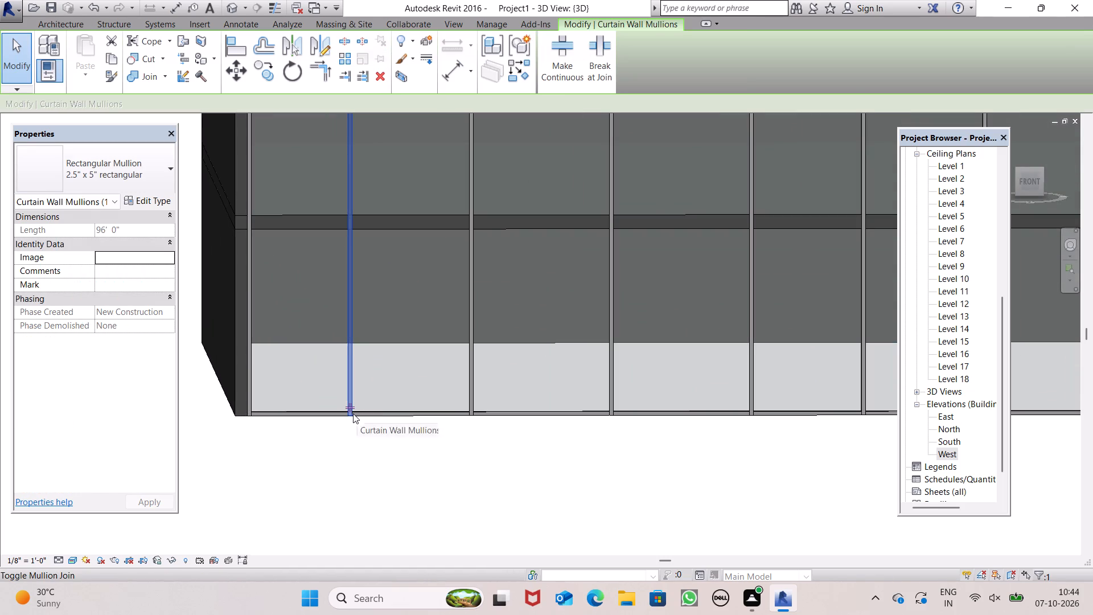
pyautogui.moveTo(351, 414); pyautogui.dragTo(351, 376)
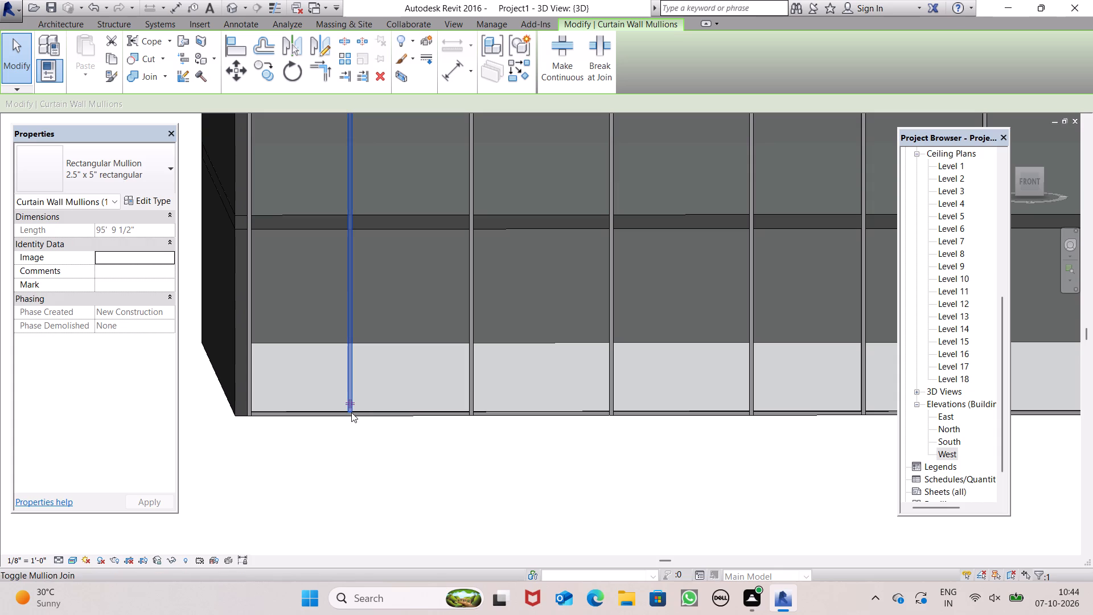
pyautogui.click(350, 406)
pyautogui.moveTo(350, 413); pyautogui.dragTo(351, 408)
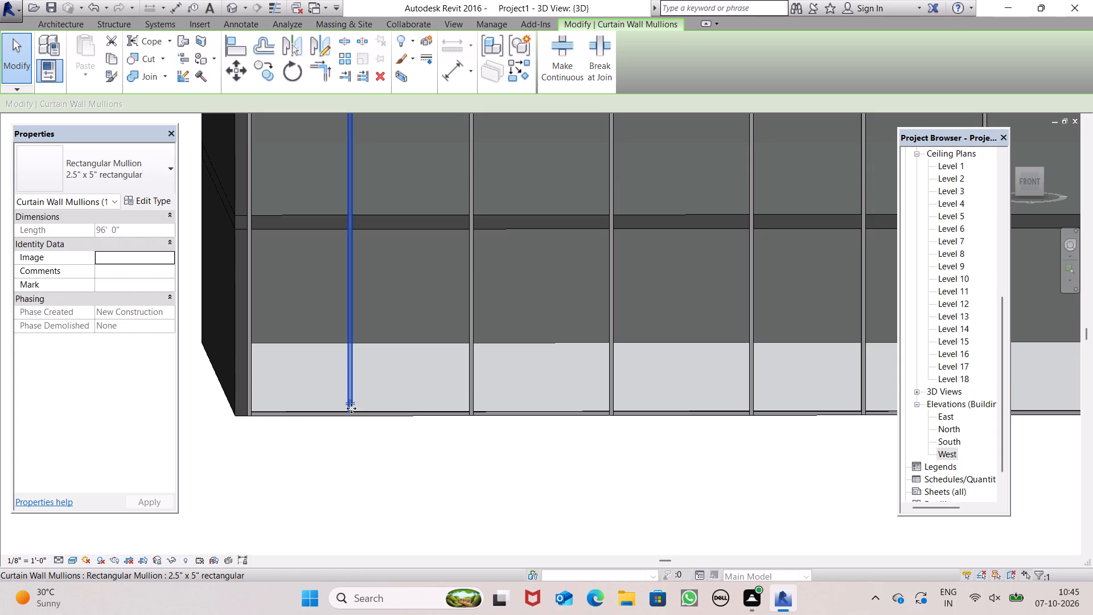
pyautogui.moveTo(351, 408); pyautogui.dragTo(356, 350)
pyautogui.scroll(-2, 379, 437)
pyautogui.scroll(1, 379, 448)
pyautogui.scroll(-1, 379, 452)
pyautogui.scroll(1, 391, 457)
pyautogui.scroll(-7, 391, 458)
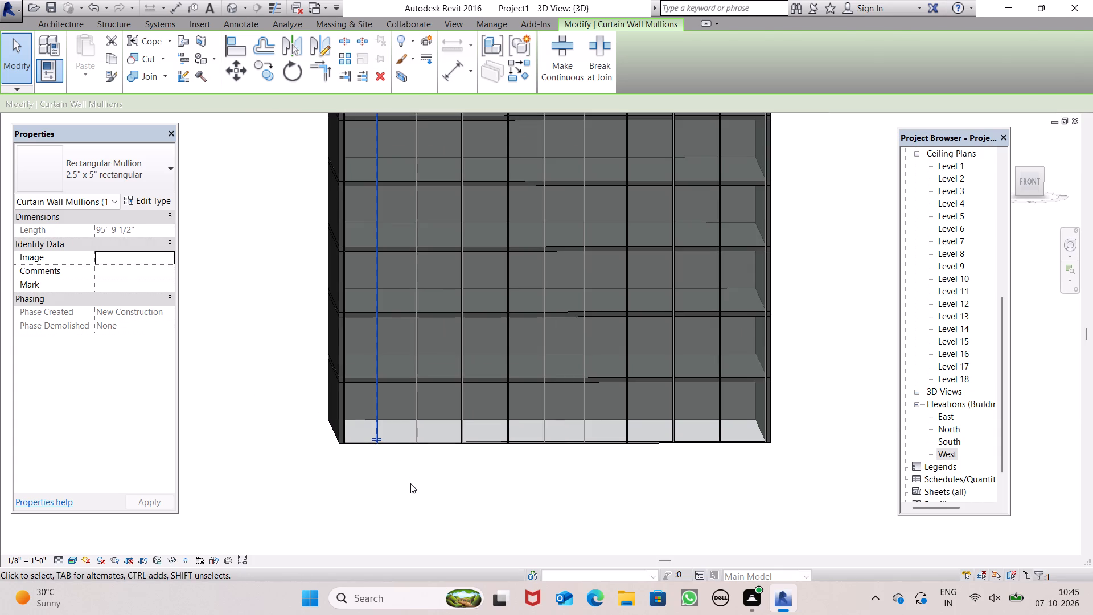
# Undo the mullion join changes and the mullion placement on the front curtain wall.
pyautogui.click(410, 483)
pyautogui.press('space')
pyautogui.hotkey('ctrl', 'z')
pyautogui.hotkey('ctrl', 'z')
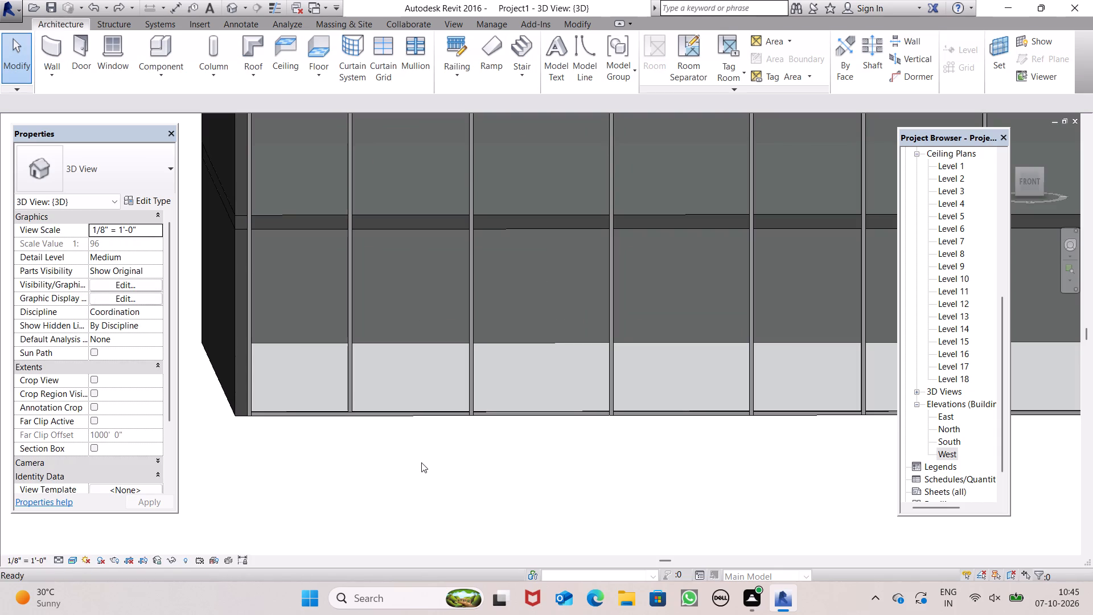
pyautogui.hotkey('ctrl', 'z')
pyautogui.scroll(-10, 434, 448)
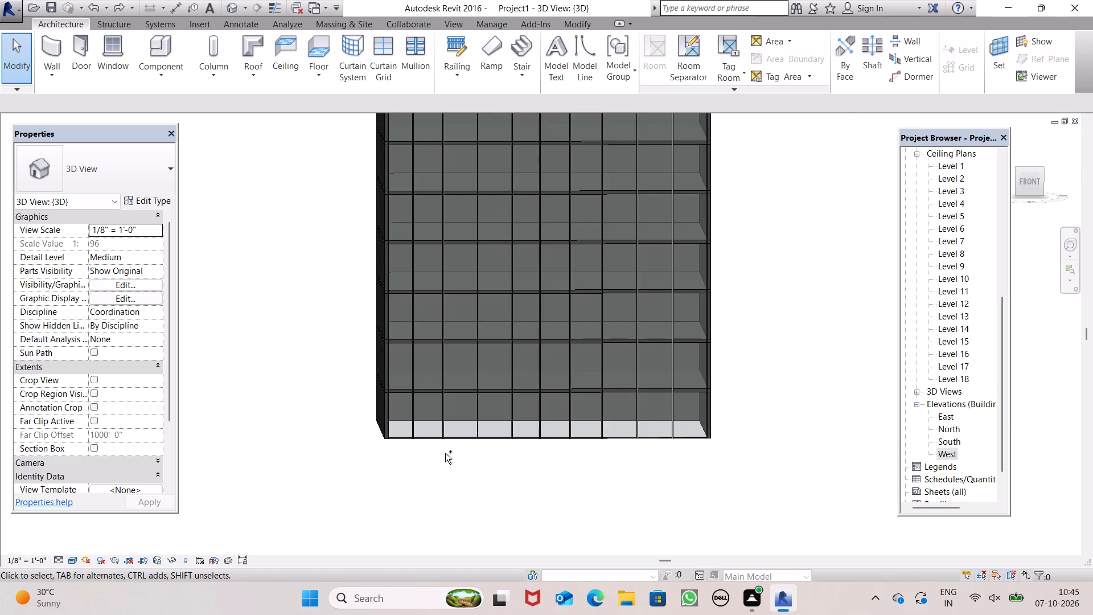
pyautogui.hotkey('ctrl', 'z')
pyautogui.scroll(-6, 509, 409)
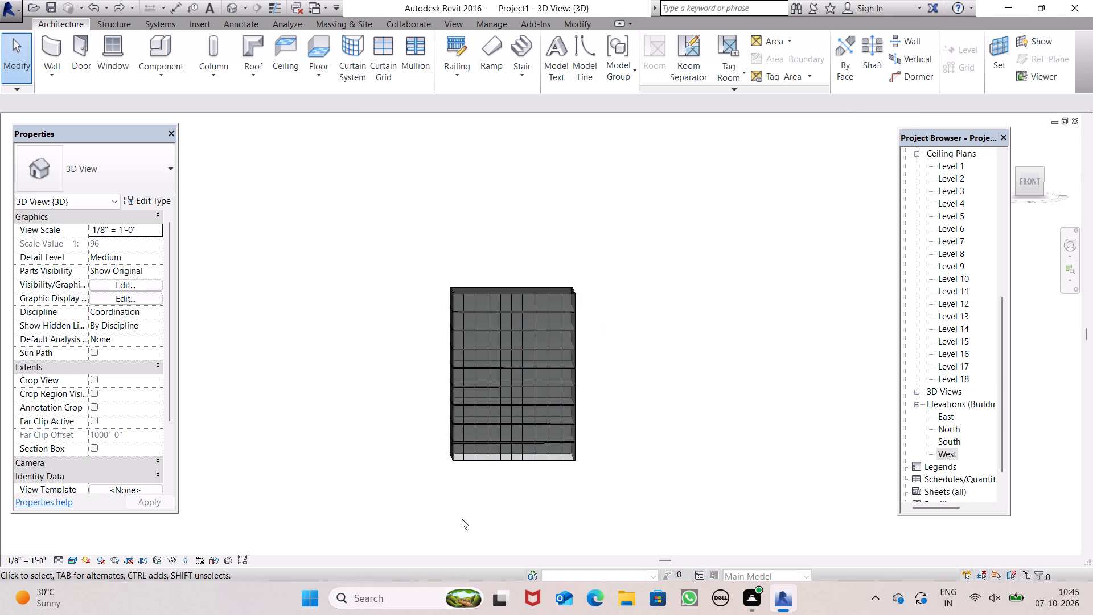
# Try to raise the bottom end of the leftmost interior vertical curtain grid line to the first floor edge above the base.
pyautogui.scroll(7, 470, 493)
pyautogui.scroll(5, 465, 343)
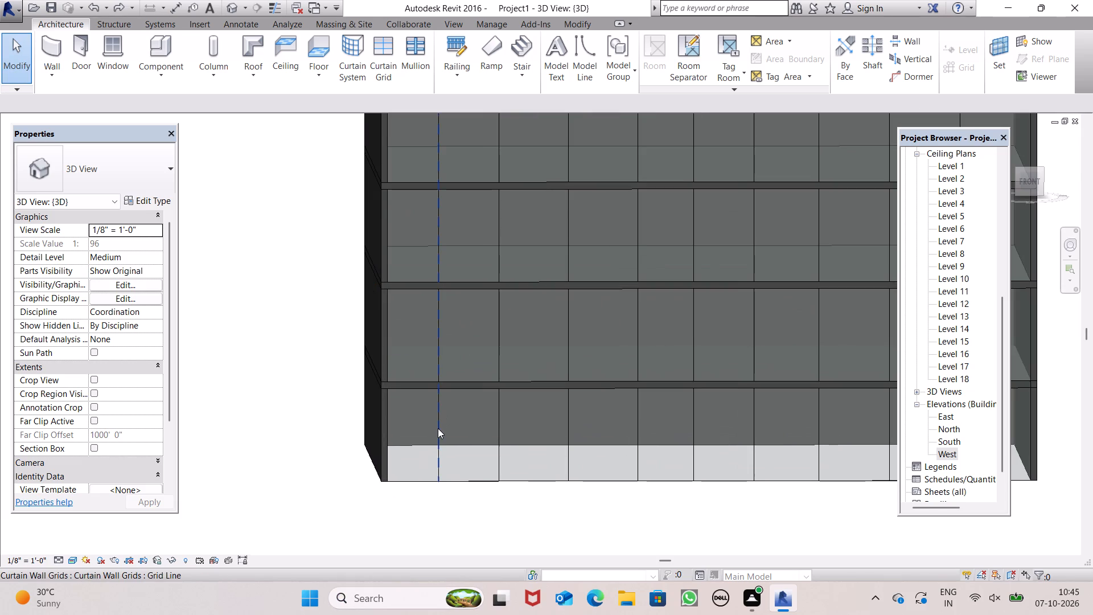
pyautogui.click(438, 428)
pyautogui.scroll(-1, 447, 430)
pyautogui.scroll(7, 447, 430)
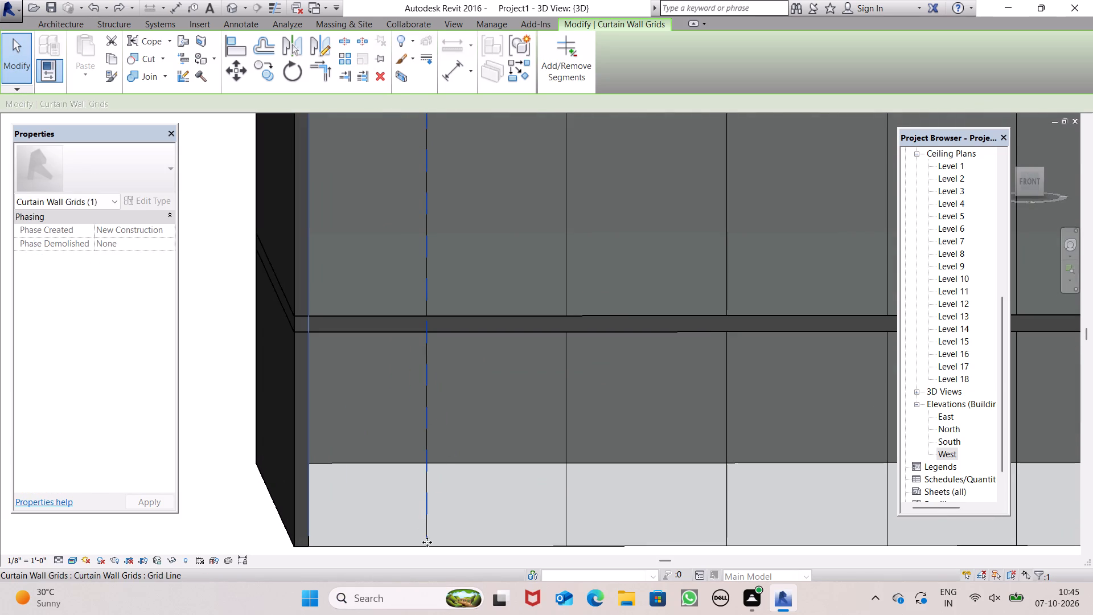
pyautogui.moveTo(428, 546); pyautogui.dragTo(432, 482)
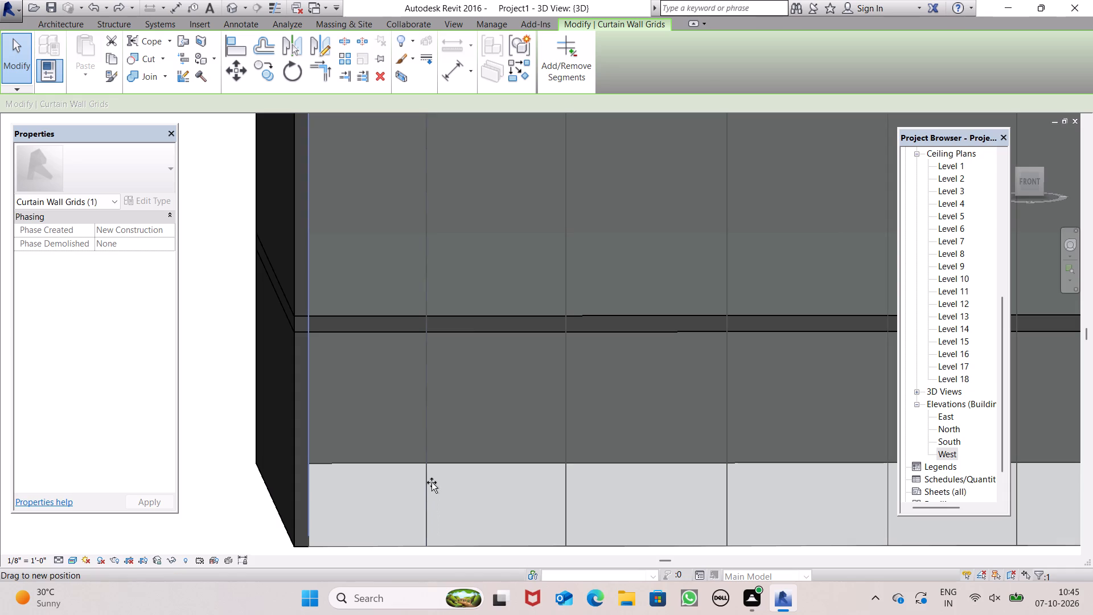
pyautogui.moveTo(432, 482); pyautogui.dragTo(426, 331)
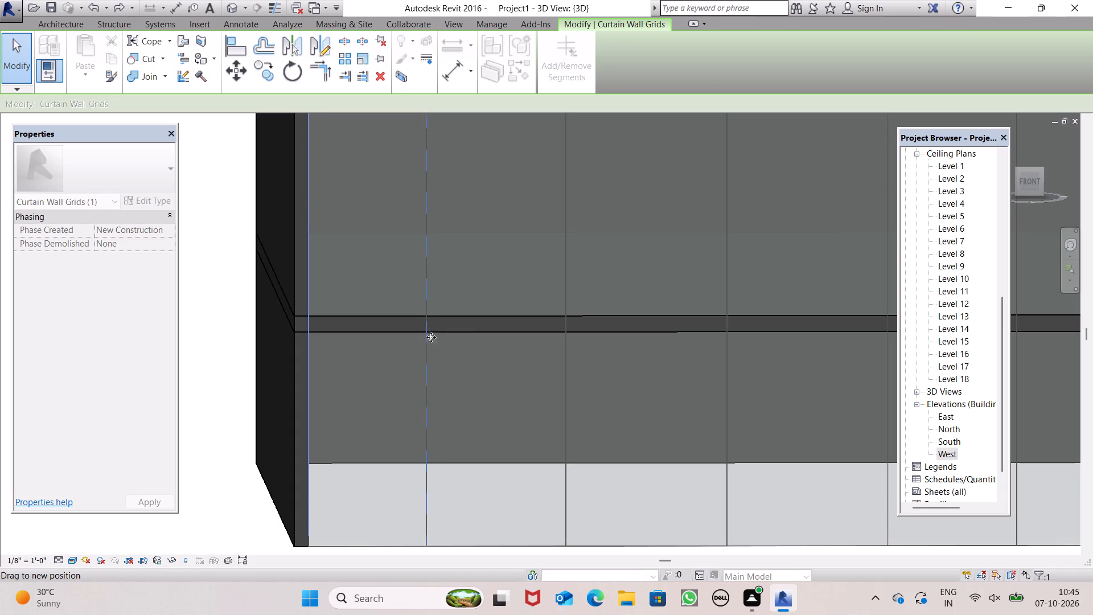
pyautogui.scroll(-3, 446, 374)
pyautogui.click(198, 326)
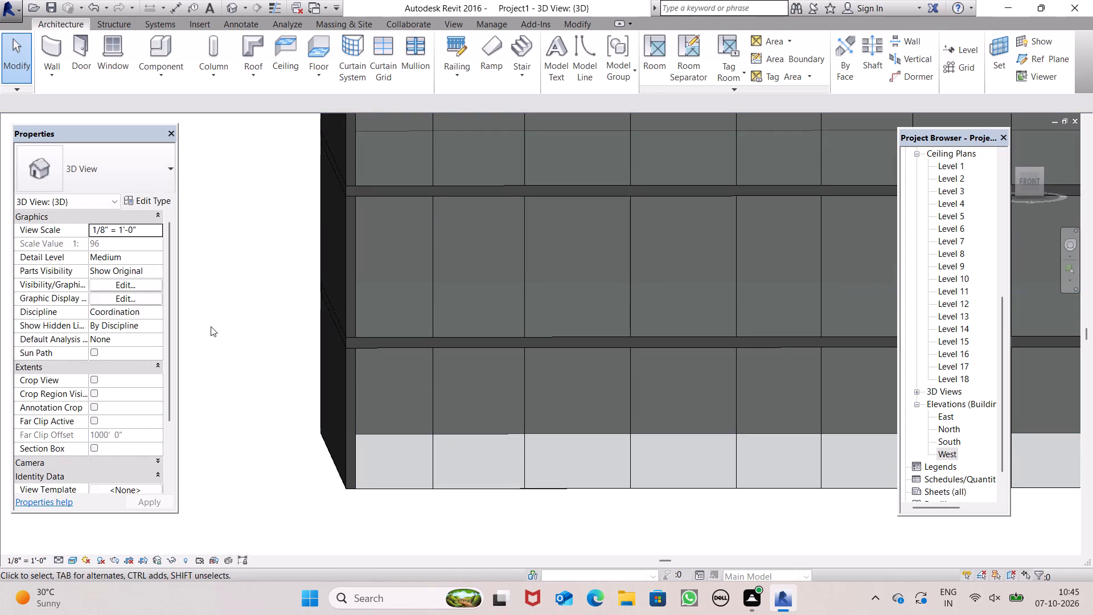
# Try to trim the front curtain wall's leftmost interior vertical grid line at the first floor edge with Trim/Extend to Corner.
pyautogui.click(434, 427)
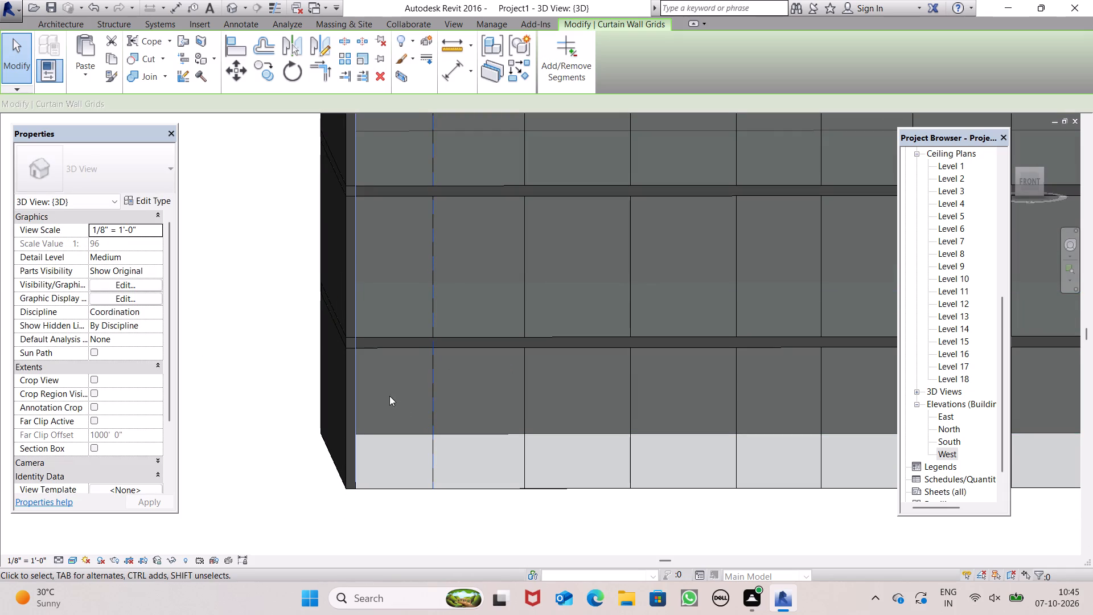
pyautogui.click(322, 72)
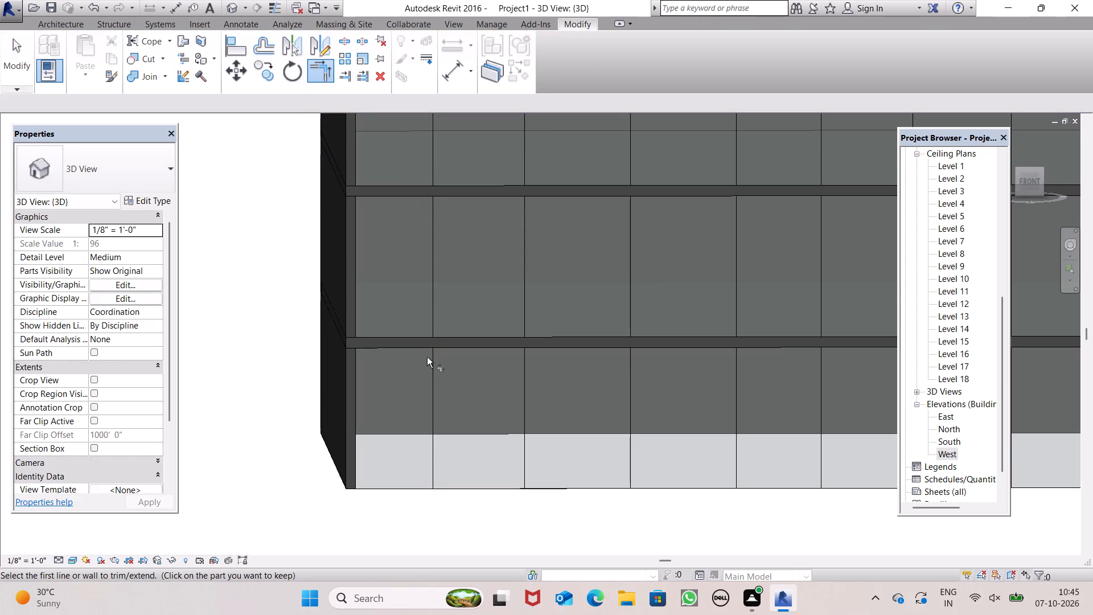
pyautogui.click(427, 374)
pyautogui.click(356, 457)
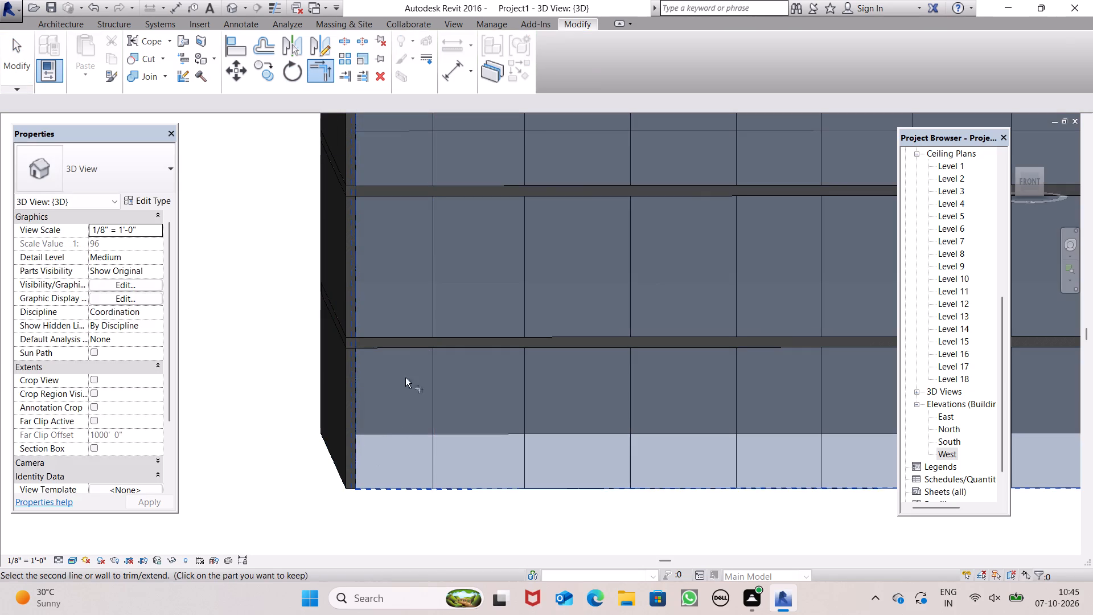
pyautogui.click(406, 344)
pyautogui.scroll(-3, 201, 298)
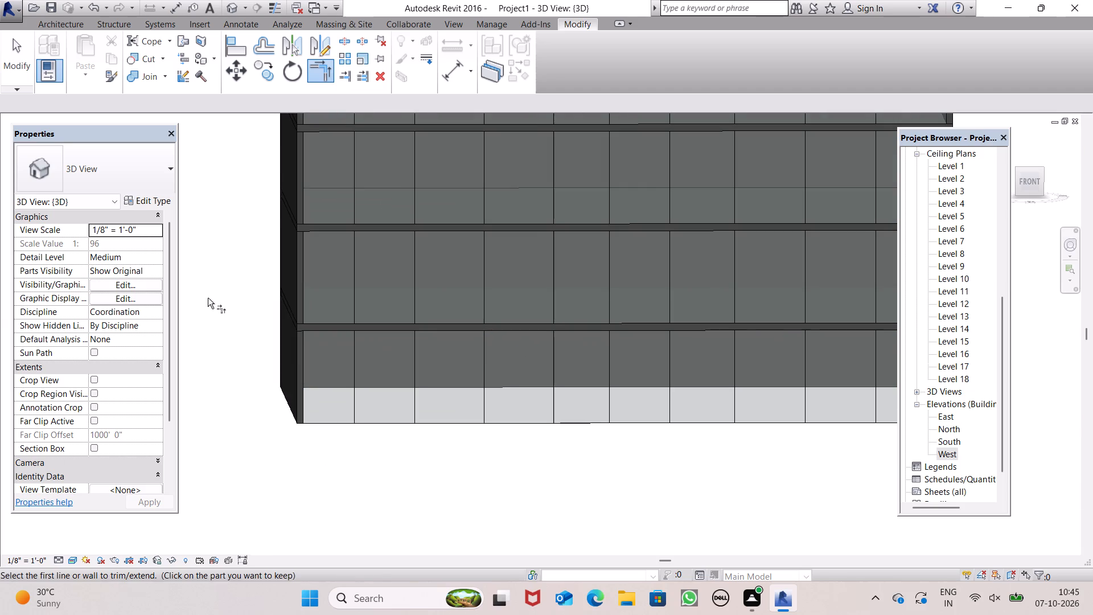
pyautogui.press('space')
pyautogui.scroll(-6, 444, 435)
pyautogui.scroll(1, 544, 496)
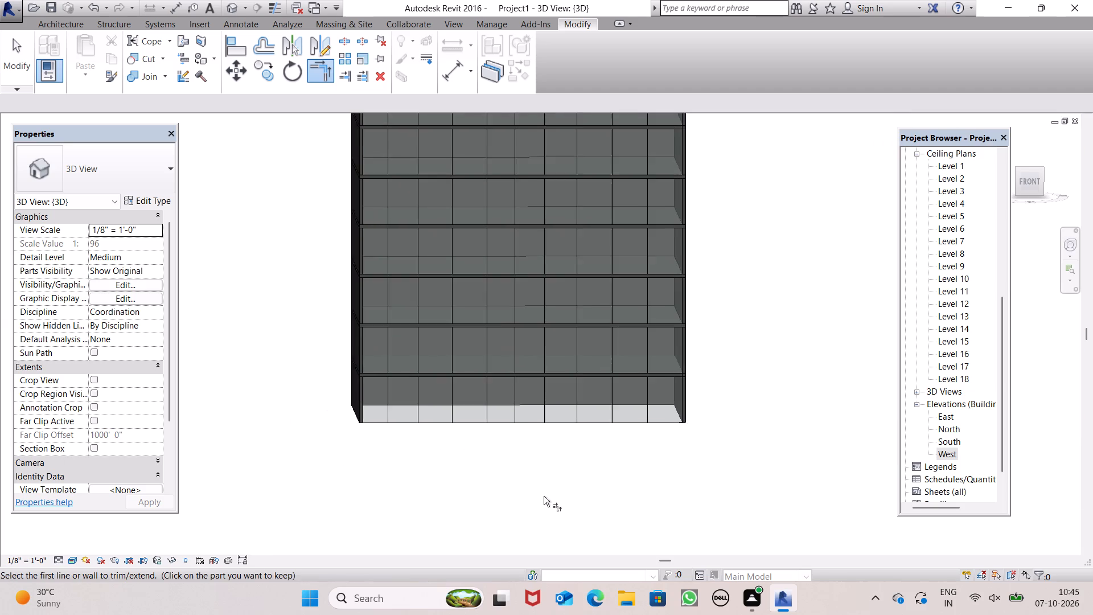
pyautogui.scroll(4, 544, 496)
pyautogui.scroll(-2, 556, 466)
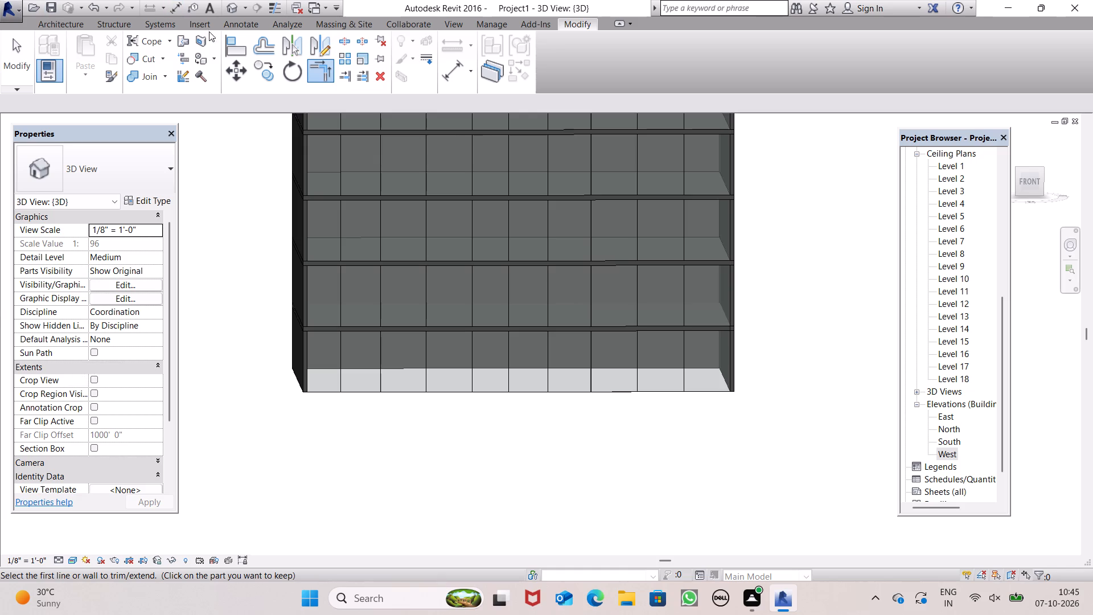
# Place 2.5" x 5" rectangular mullions on all grid lines of the front curtain wall.
pyautogui.click(54, 22)
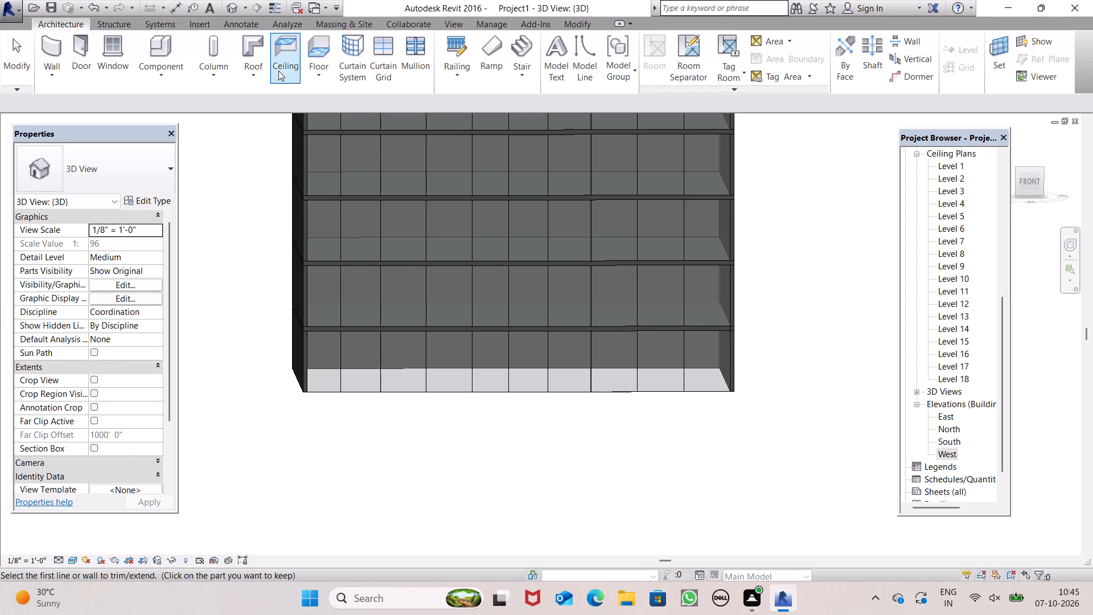
pyautogui.click(410, 50)
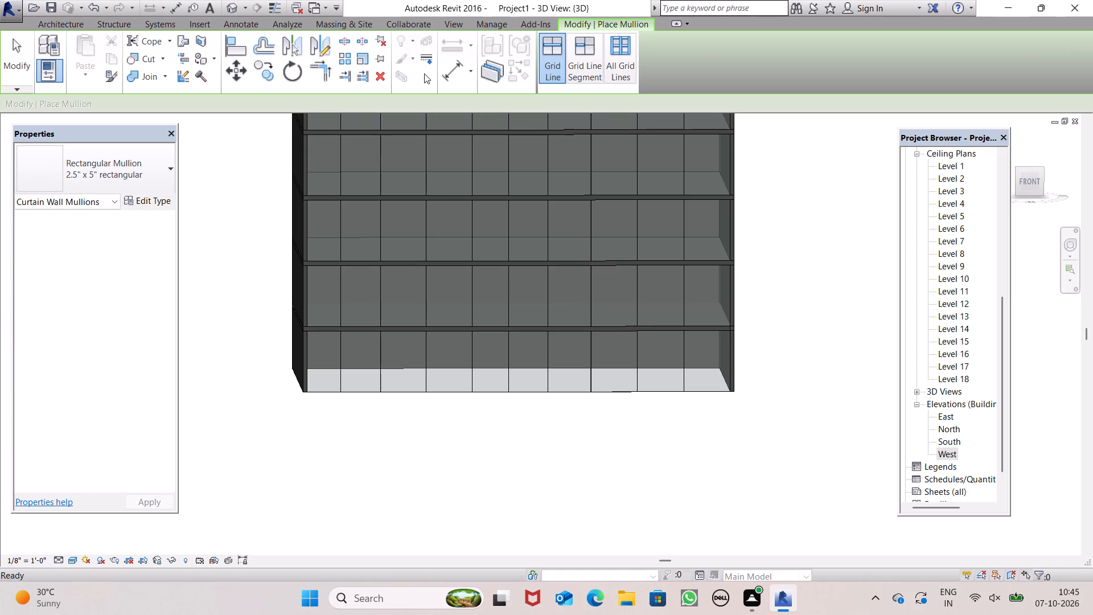
pyautogui.click(625, 58)
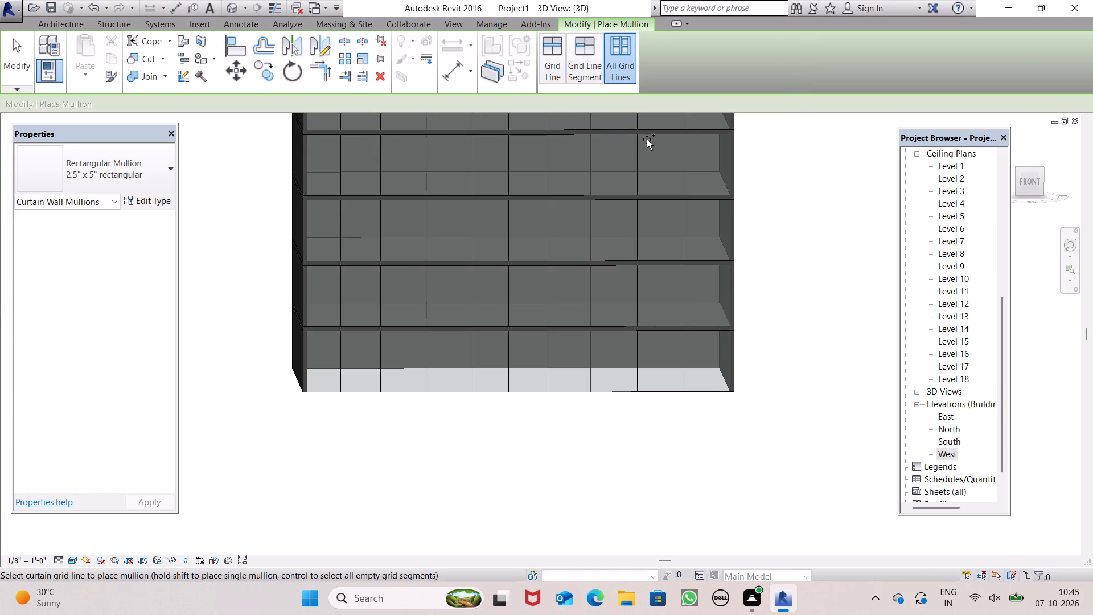
pyautogui.scroll(-7, 651, 206)
pyautogui.scroll(-1, 670, 298)
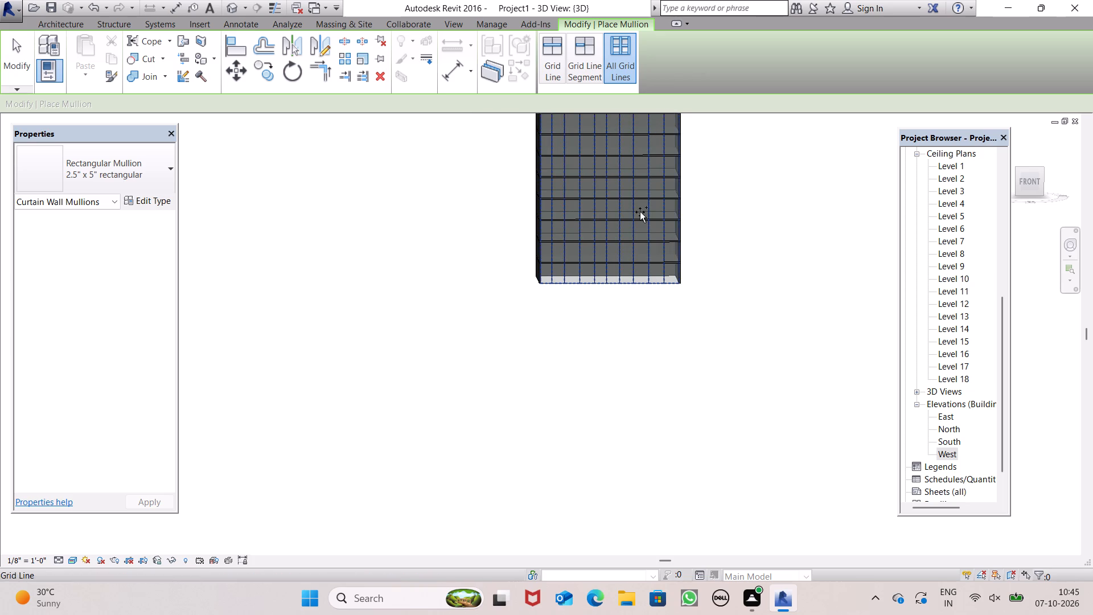
pyautogui.scroll(4, 628, 199)
pyautogui.scroll(-1, 628, 199)
pyautogui.scroll(1, 628, 199)
pyautogui.click(611, 204)
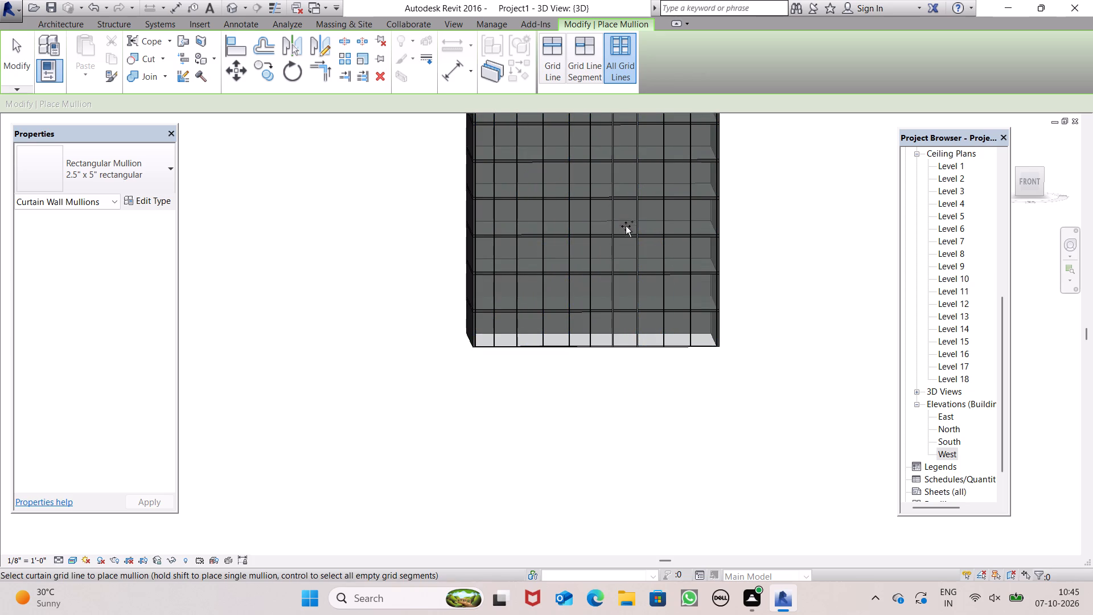
pyautogui.scroll(6, 704, 221)
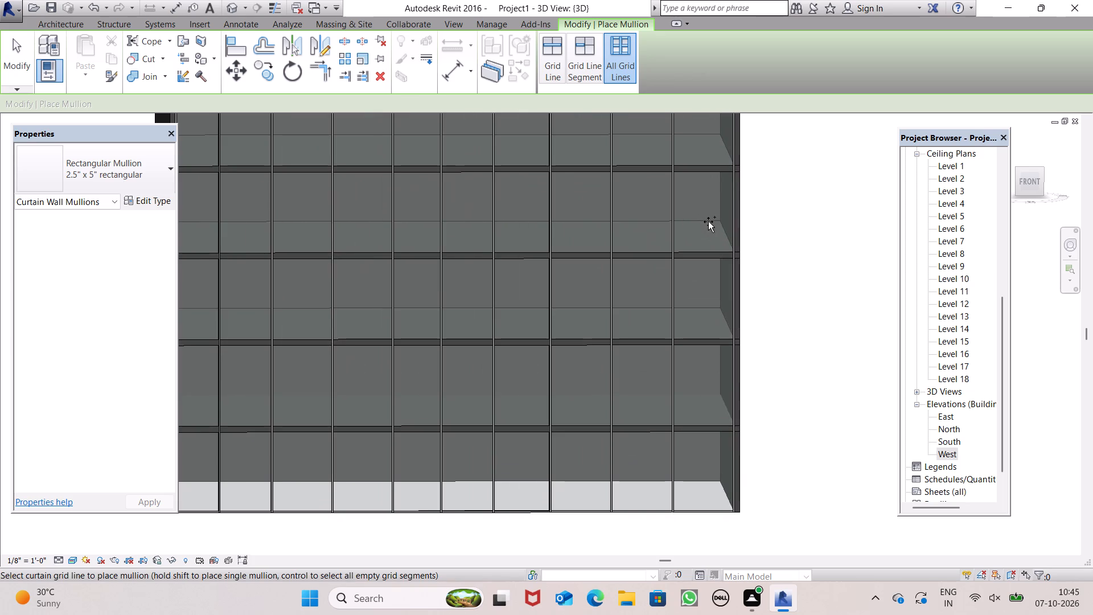
pyautogui.press('space')
pyautogui.press('Escape')
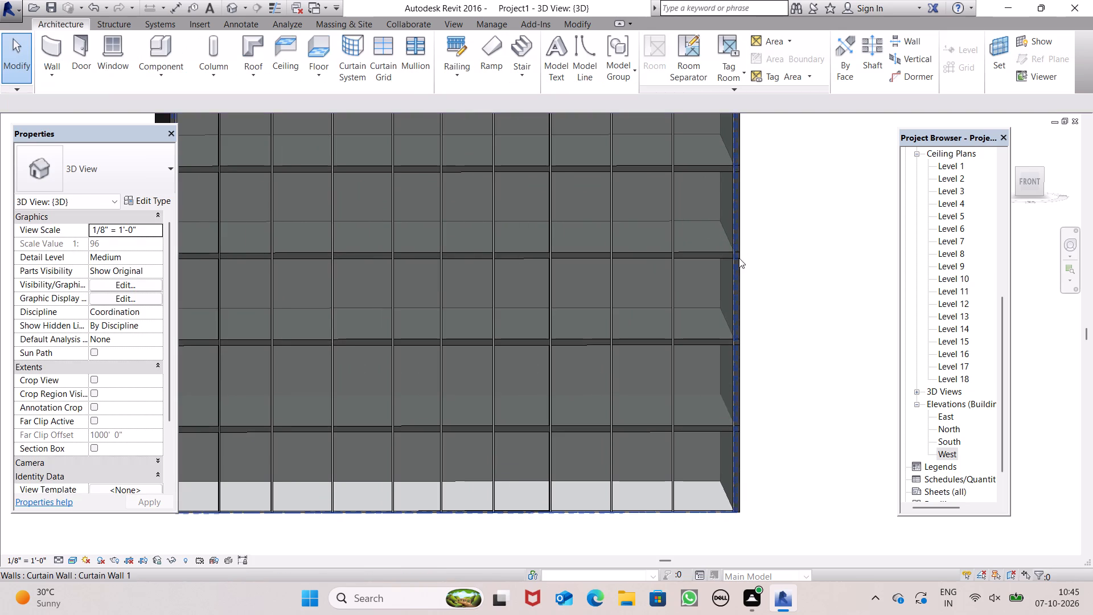
# Examine the mullioned front curtain wall over its full height, from the front, from above and from the front-left corner.
pyautogui.scroll(-2, 741, 276)
pyautogui.scroll(4, 658, 302)
pyautogui.scroll(-2, 687, 297)
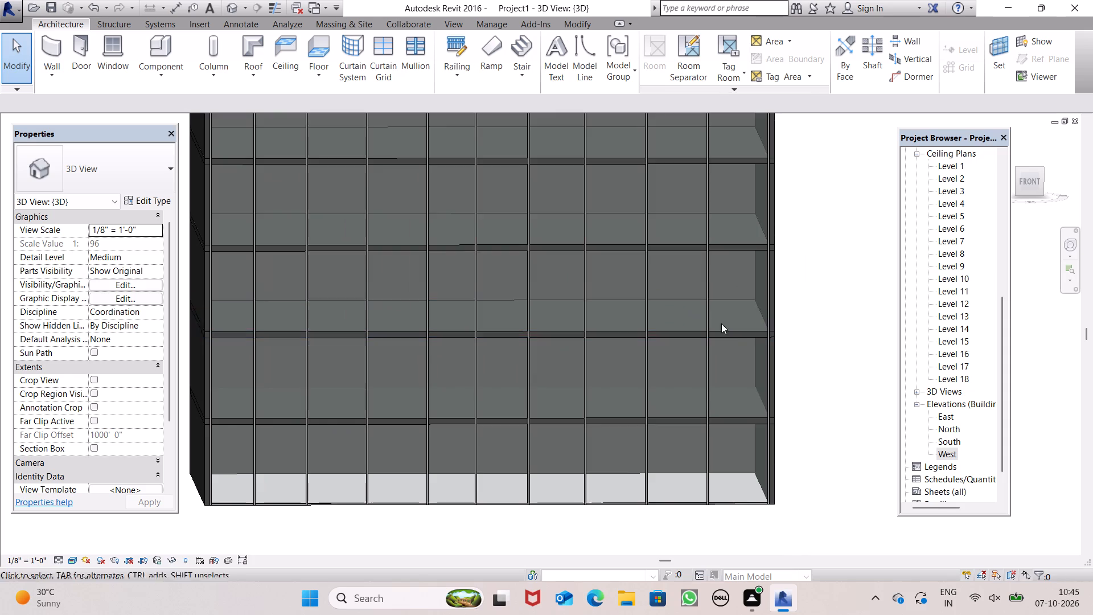
pyautogui.scroll(-9, 736, 330)
pyautogui.keyDown('shift'); pyautogui.moveTo(768, 306); pyautogui.dragTo(733, 422, button='middle'); pyautogui.keyUp('shift')
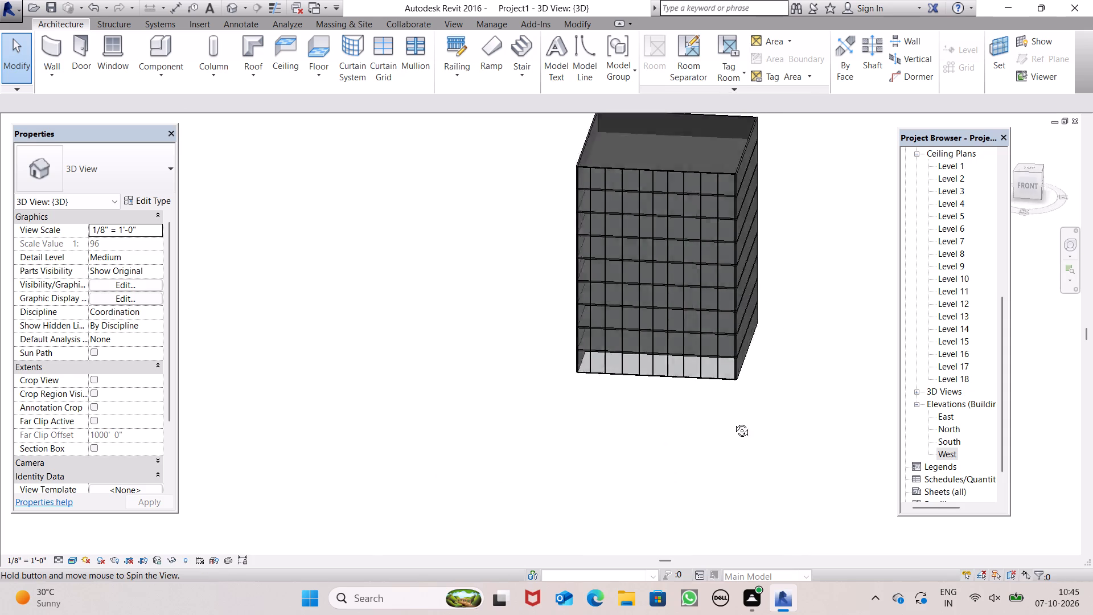
pyautogui.keyDown('shift'); pyautogui.moveTo(733, 422); pyautogui.dragTo(759, 346, button='middle'); pyautogui.keyUp('shift')
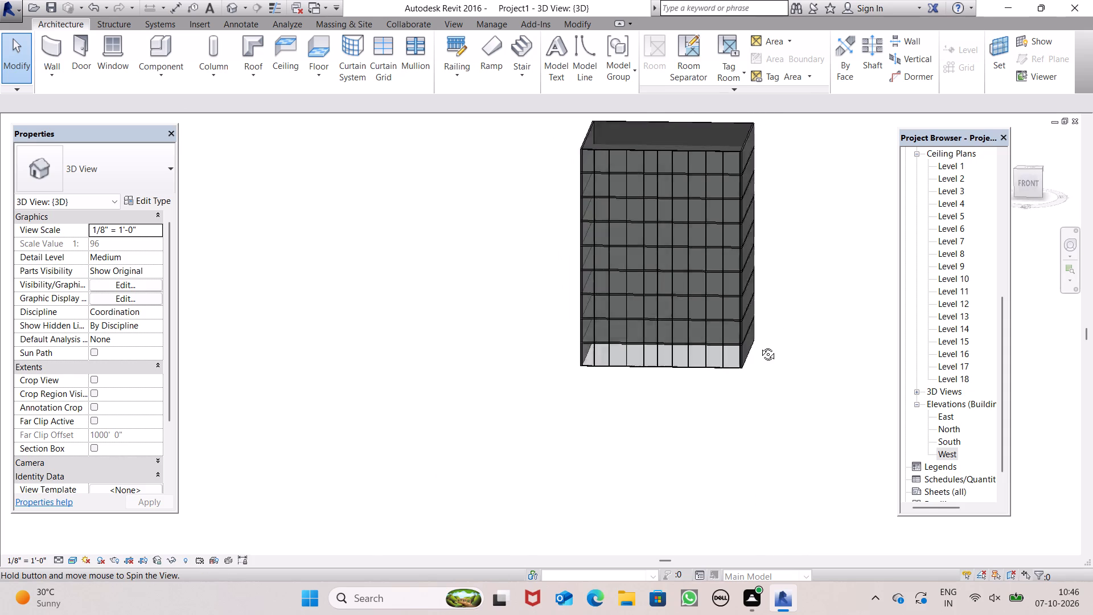
pyautogui.keyDown('shift'); pyautogui.moveTo(759, 346); pyautogui.dragTo(762, 325, button='middle'); pyautogui.keyUp('shift')
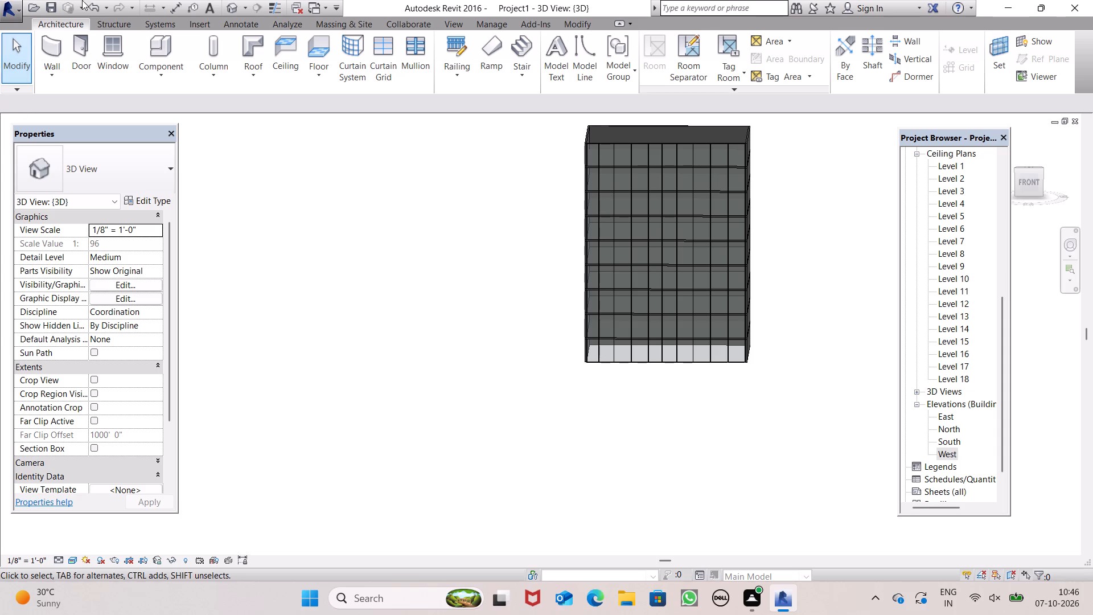
pyautogui.scroll(4, 604, 321)
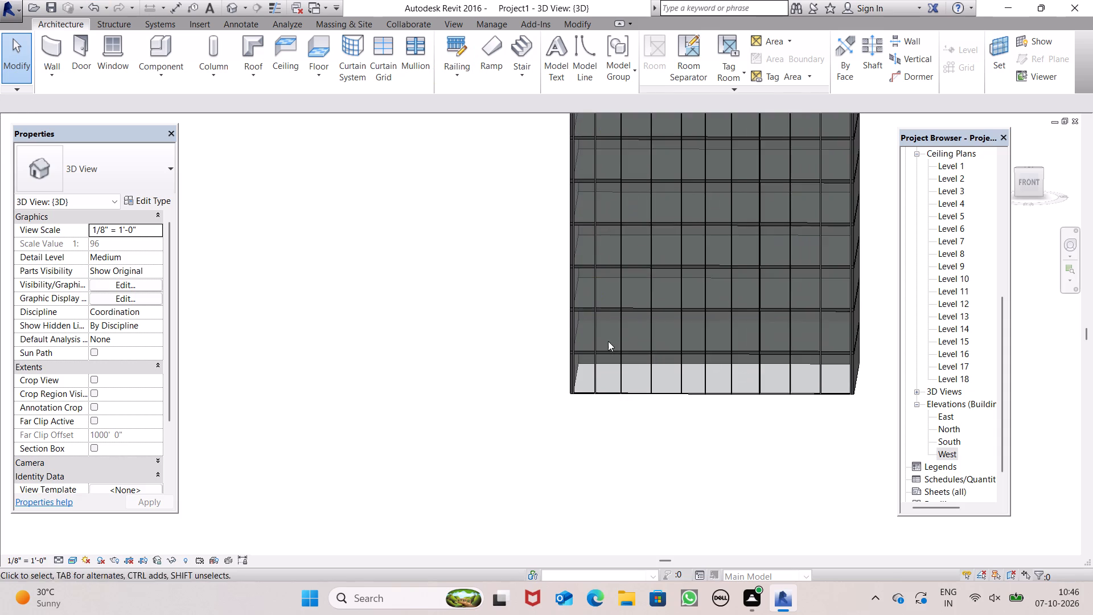
pyautogui.scroll(-5, 582, 329)
pyautogui.keyDown('shift'); pyautogui.moveTo(585, 359); pyautogui.dragTo(664, 405, button='middle'); pyautogui.keyUp('shift')
pyautogui.scroll(4, 651, 338)
pyautogui.scroll(-1, 651, 331)
pyautogui.scroll(2, 651, 331)
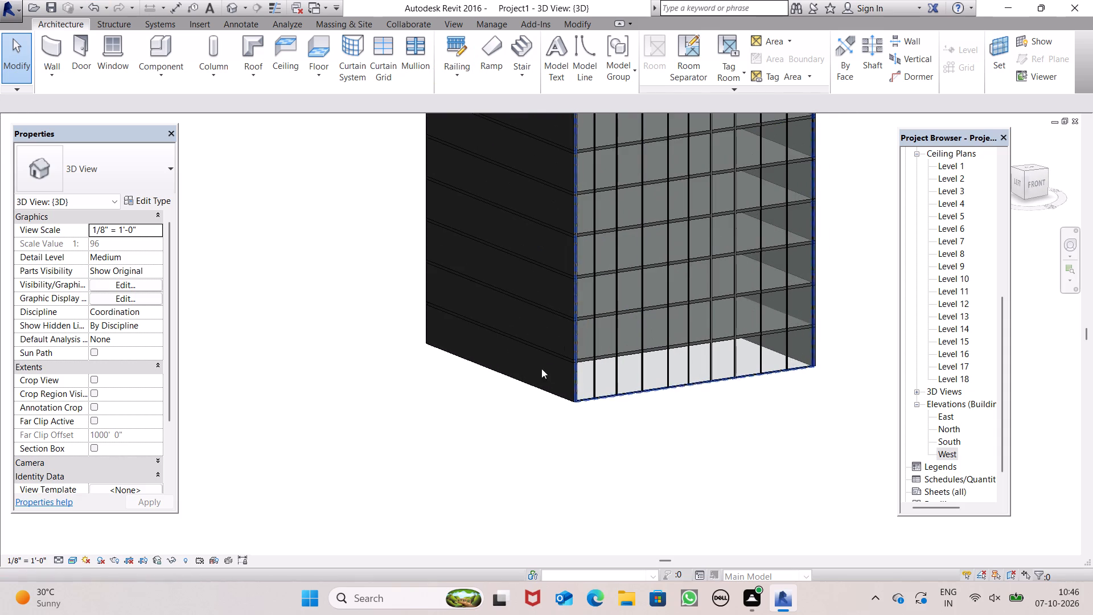
# Inspect the front curtain wall and the Level 15 side wall where they meet at the corner, and view the building from its left side and front.
pyautogui.click(571, 383)
pyautogui.scroll(-5, 571, 384)
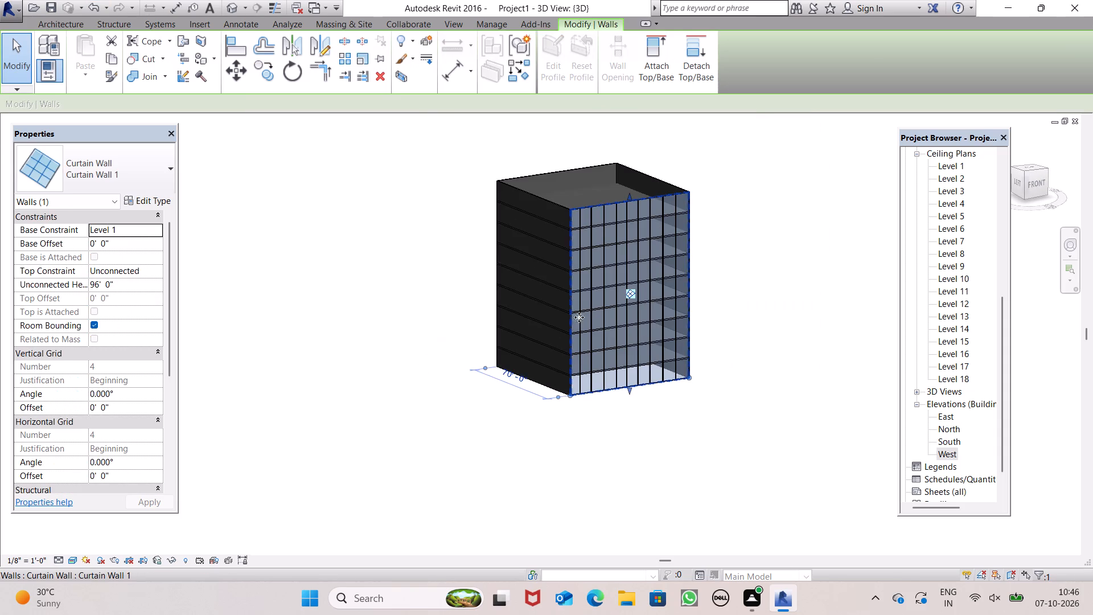
pyautogui.scroll(13, 580, 200)
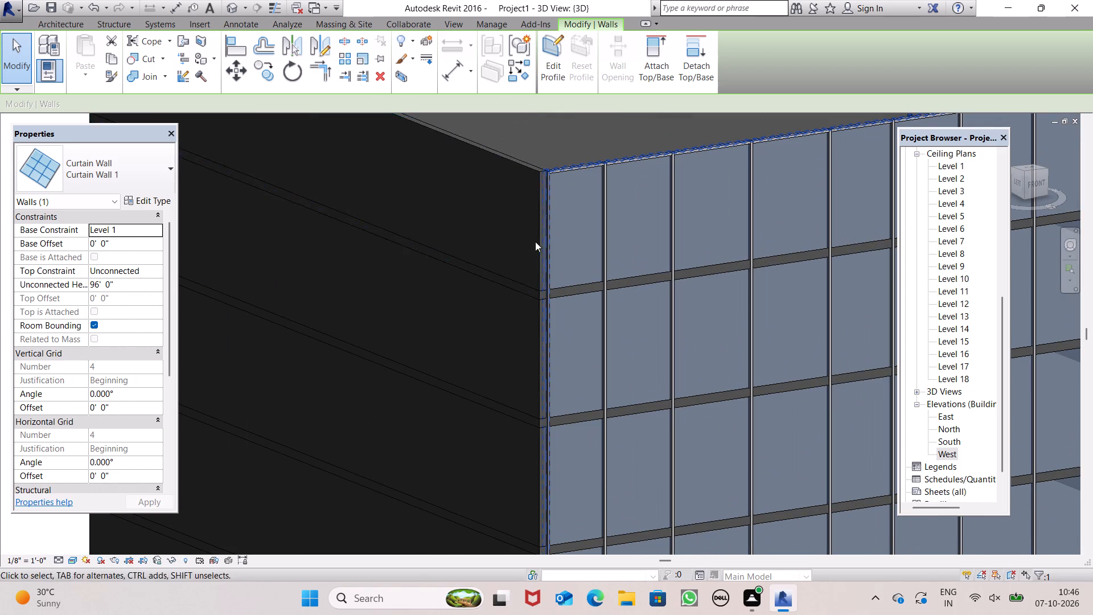
pyautogui.click(536, 345)
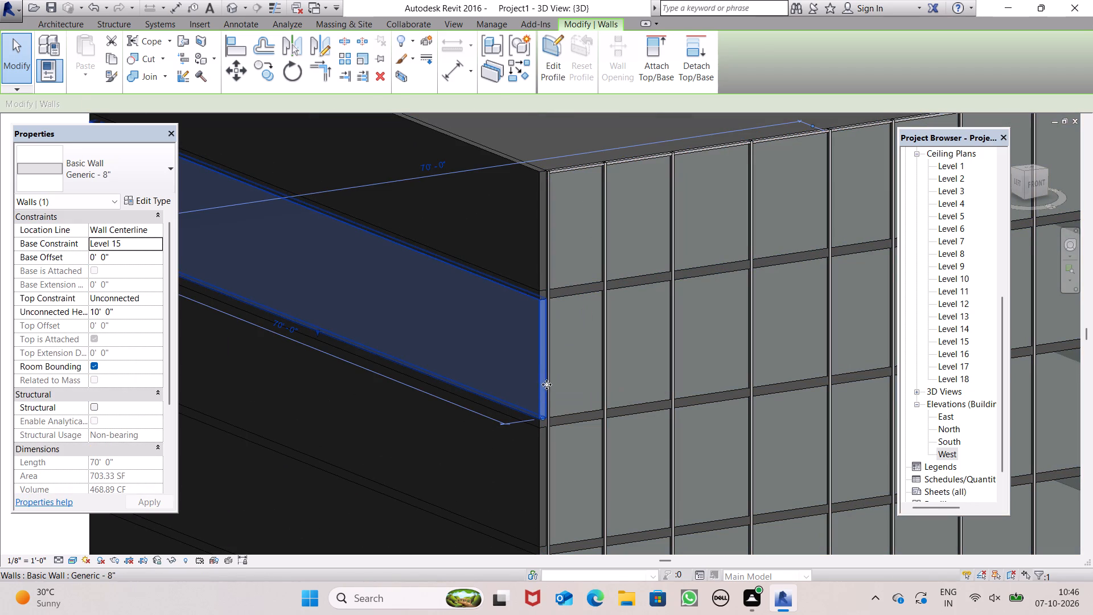
pyautogui.moveTo(546, 384); pyautogui.dragTo(557, 396)
pyautogui.scroll(-11, 551, 314)
pyautogui.press('space')
pyautogui.click(418, 288)
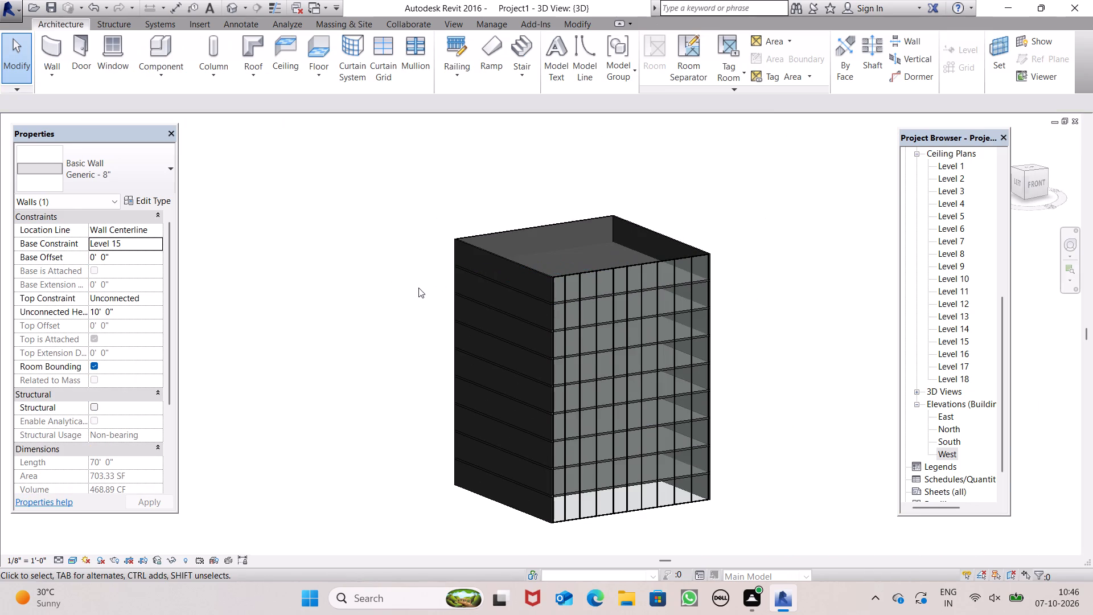
pyautogui.scroll(6, 523, 396)
pyautogui.moveTo(564, 441); pyautogui.dragTo(698, 384, button='middle')
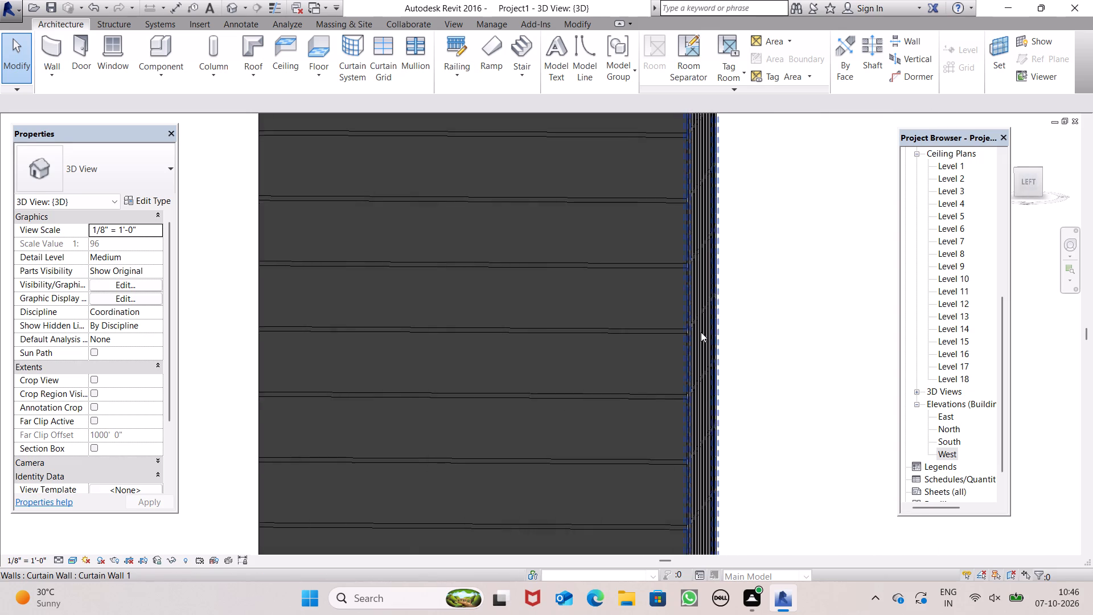
pyautogui.scroll(-8, 701, 332)
pyautogui.scroll(-1, 766, 343)
pyautogui.keyDown('shift'); pyautogui.moveTo(794, 416); pyautogui.dragTo(569, 407, button='middle'); pyautogui.keyUp('shift')
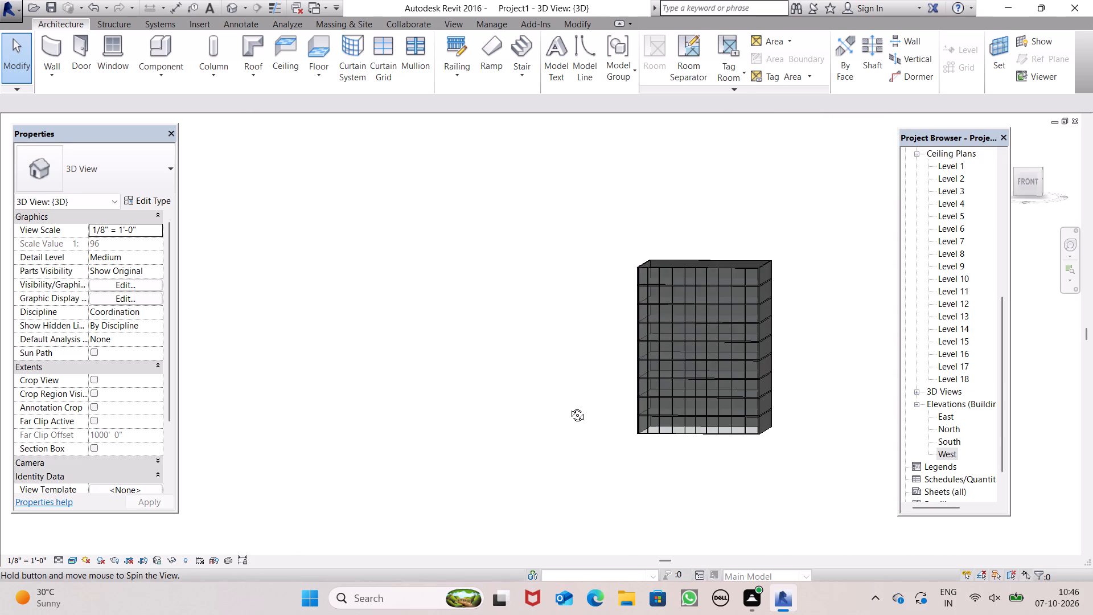
pyautogui.keyDown('shift'); pyautogui.moveTo(569, 407); pyautogui.dragTo(577, 461, button='middle'); pyautogui.keyUp('shift')
# Create a Generic - 12" floor on Level 1 with a rectangular boundary around the building, about 5' beyond the north wall and 10' beyond the east wall.
pyautogui.click(307, 75)
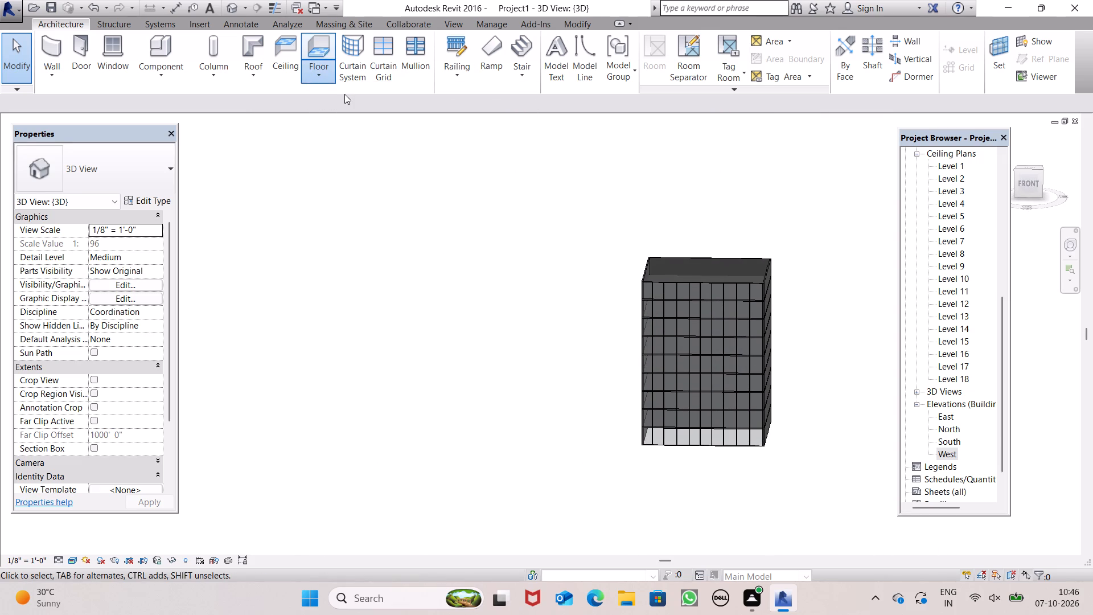
pyautogui.click(355, 92)
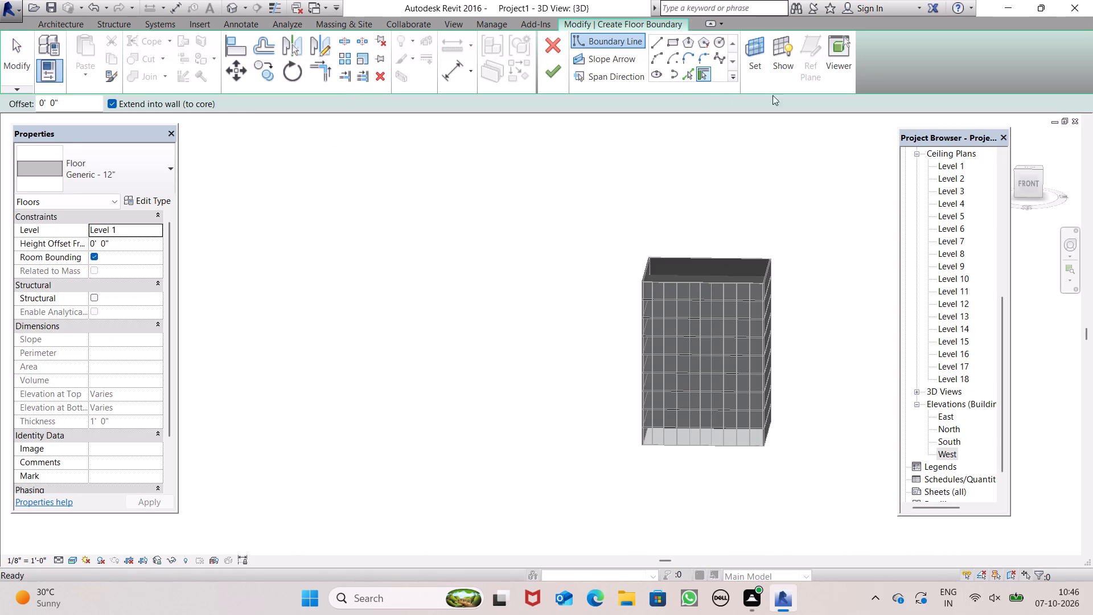
pyautogui.scroll(18, 979, 229)
pyautogui.scroll(20, 939, 196)
pyautogui.click(943, 186)
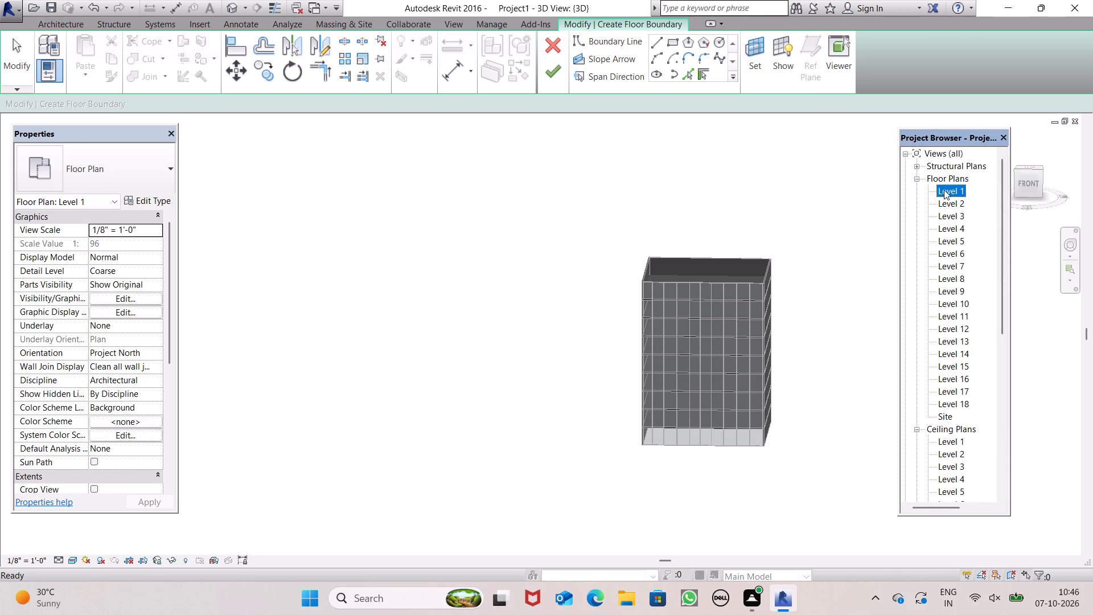
pyautogui.click(945, 191)
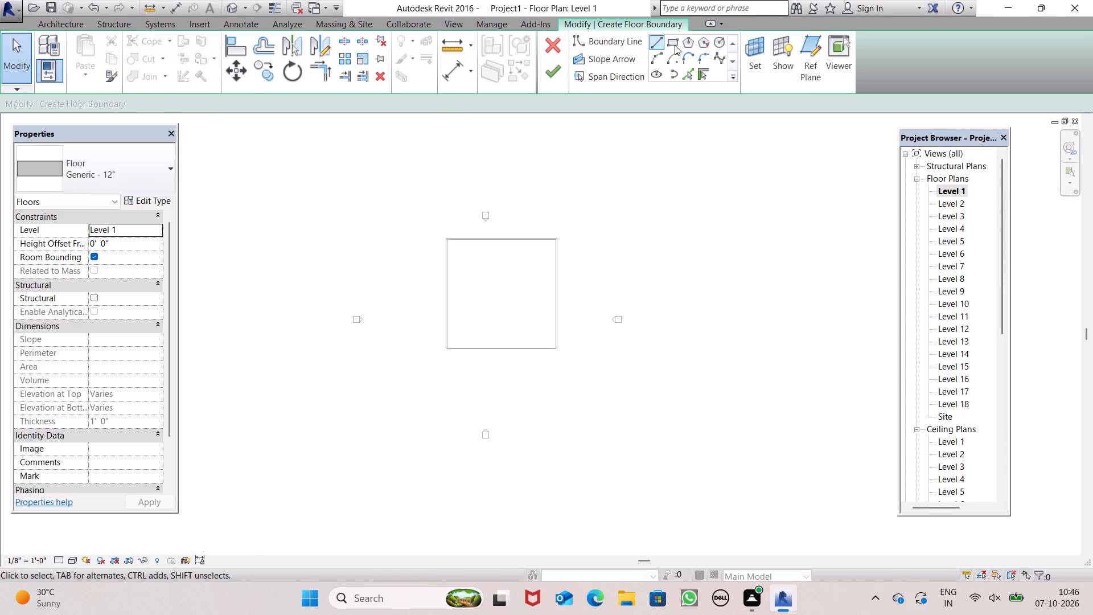
pyautogui.click(675, 45)
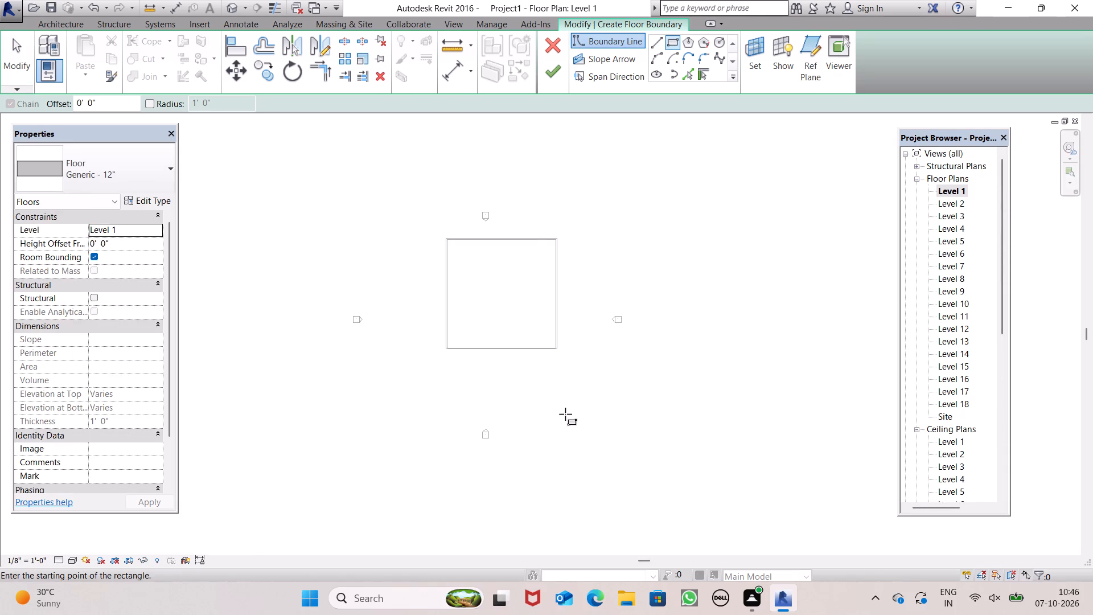
pyautogui.scroll(1, 779, 199)
pyautogui.scroll(2, 536, 327)
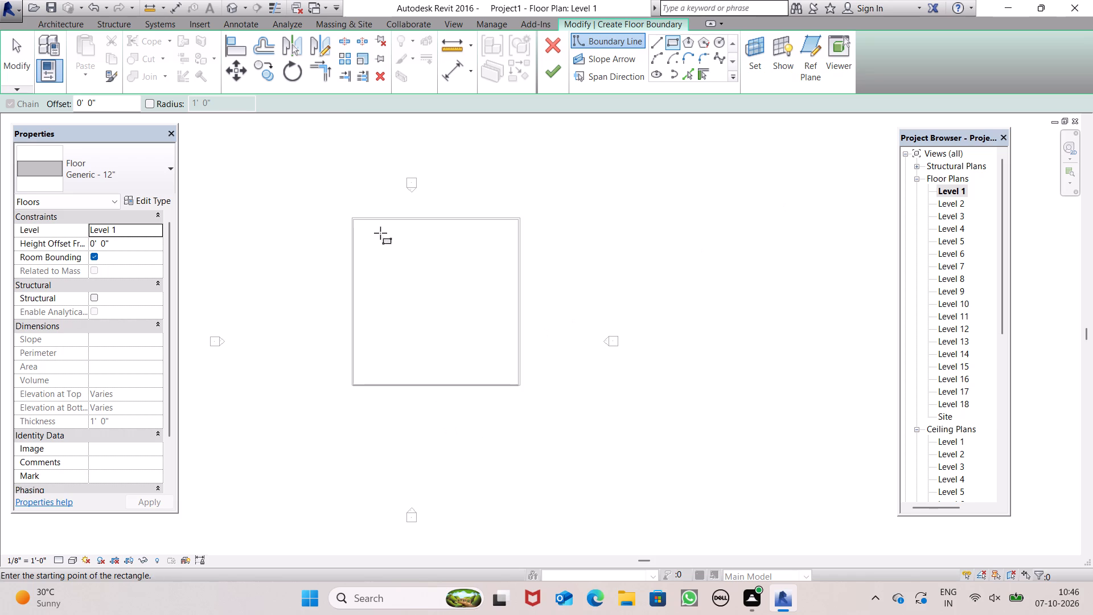
pyautogui.click(334, 207)
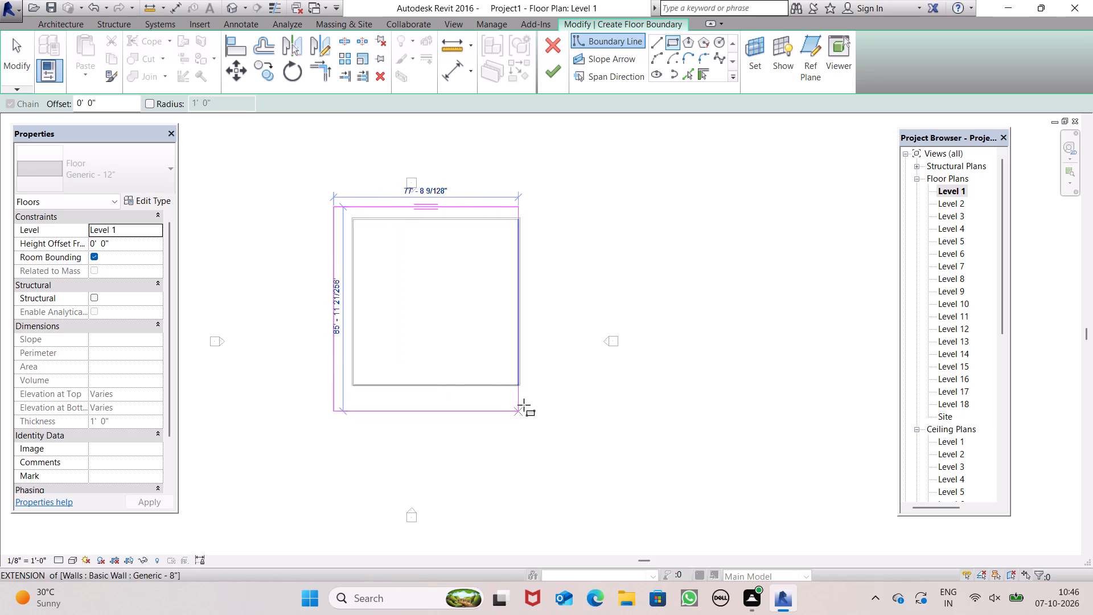
pyautogui.click(547, 408)
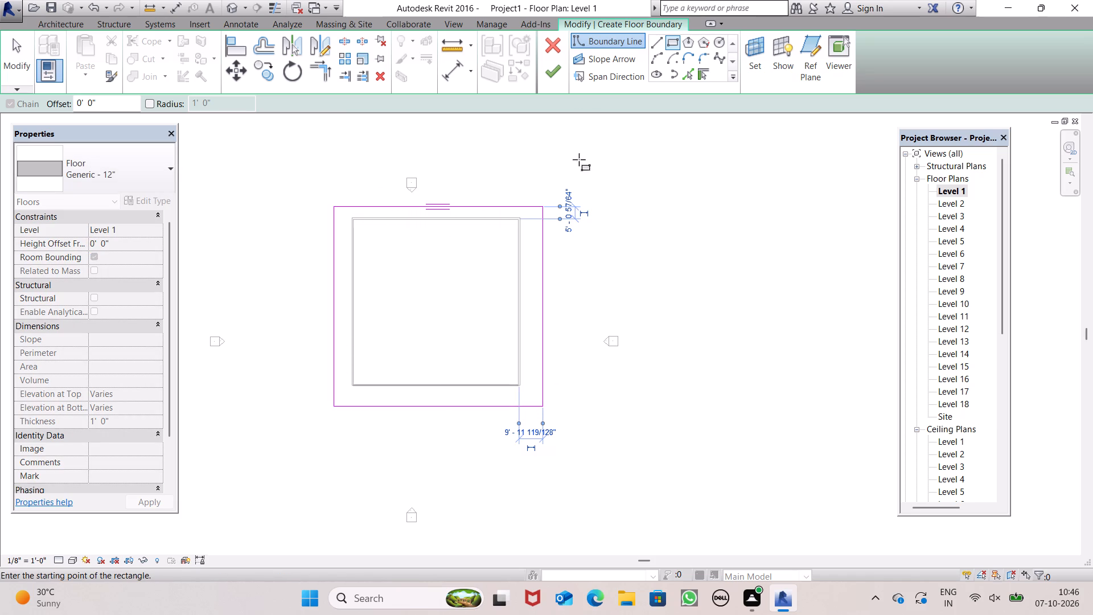
pyautogui.click(566, 69)
pyautogui.click(627, 260)
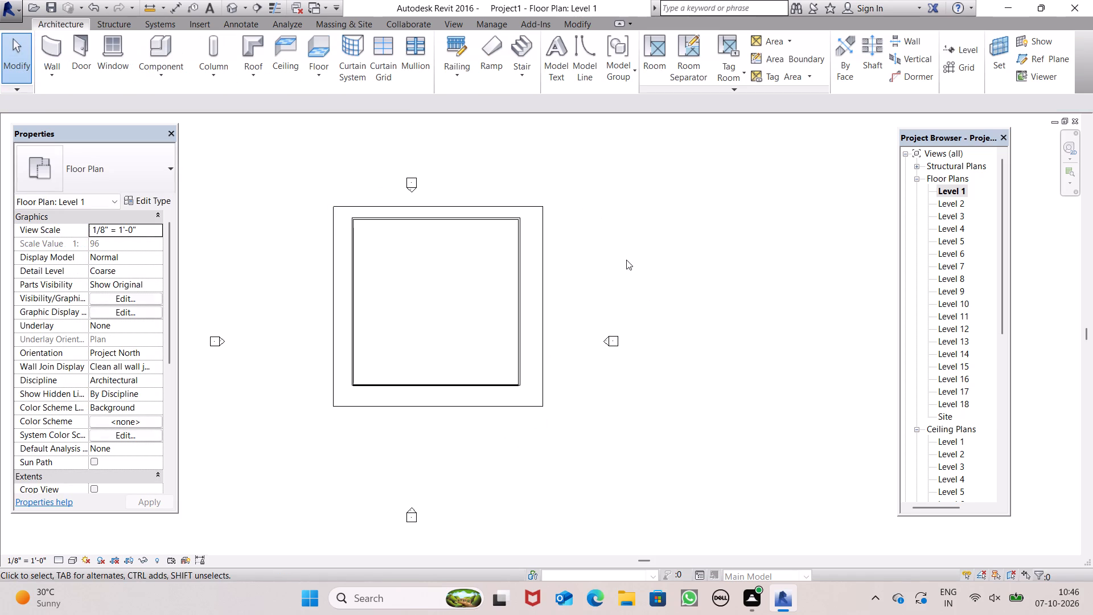
# Examine the new ground floor slab around the building's base in 3D, from the front at low angles and from above.
pyautogui.click(236, 5)
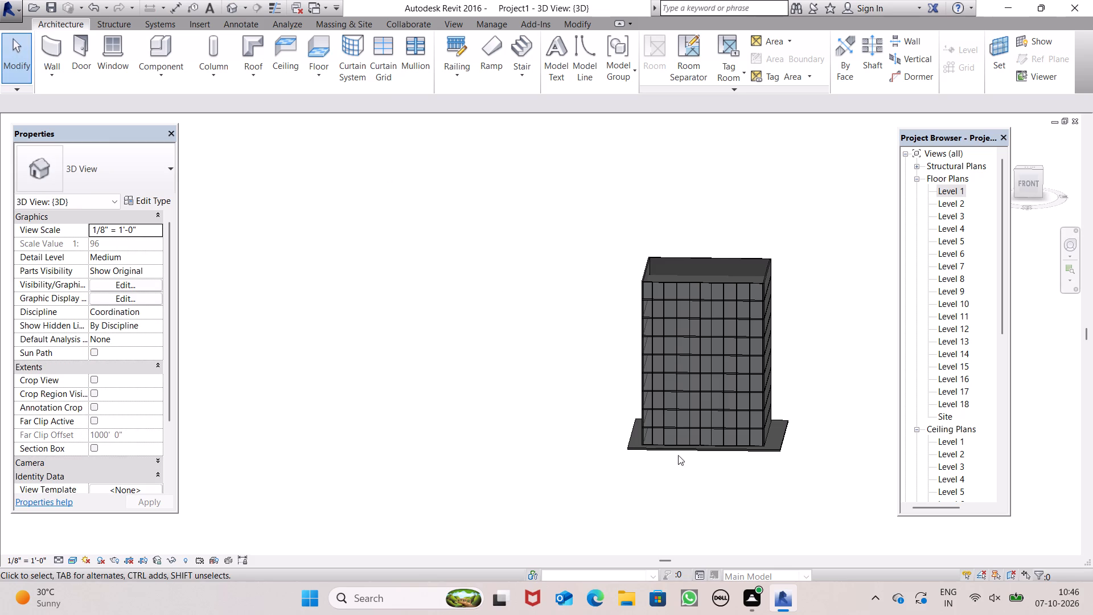
pyautogui.scroll(2, 827, 494)
pyautogui.scroll(-1, 834, 477)
pyautogui.scroll(1, 777, 423)
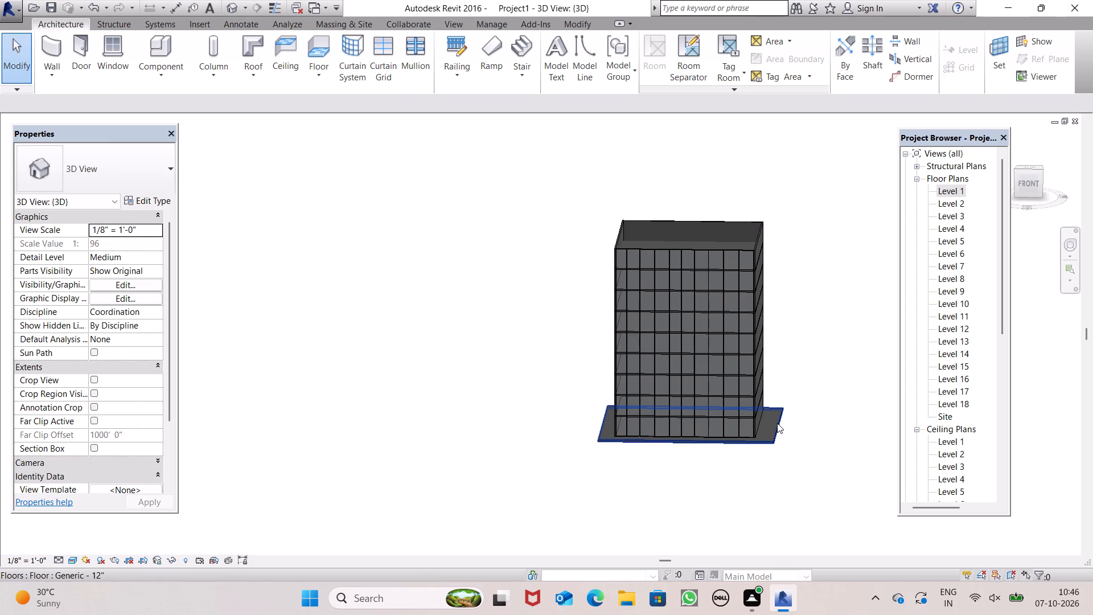
pyautogui.scroll(3, 771, 421)
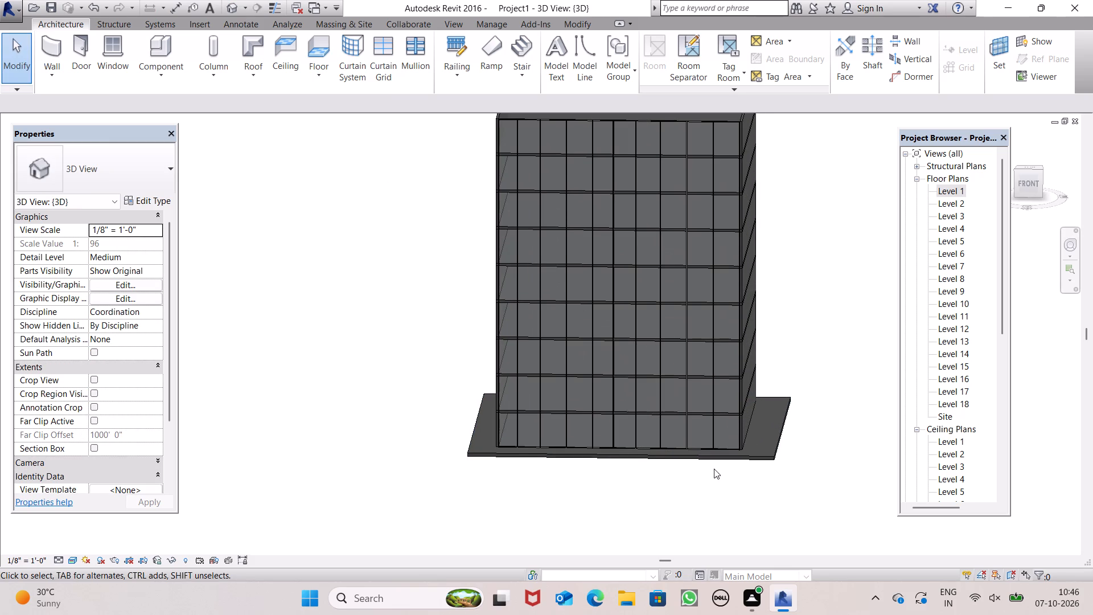
pyautogui.scroll(-1, 712, 469)
pyautogui.keyDown('shift'); pyautogui.moveTo(706, 473); pyautogui.dragTo(726, 425, button='middle'); pyautogui.keyUp('shift')
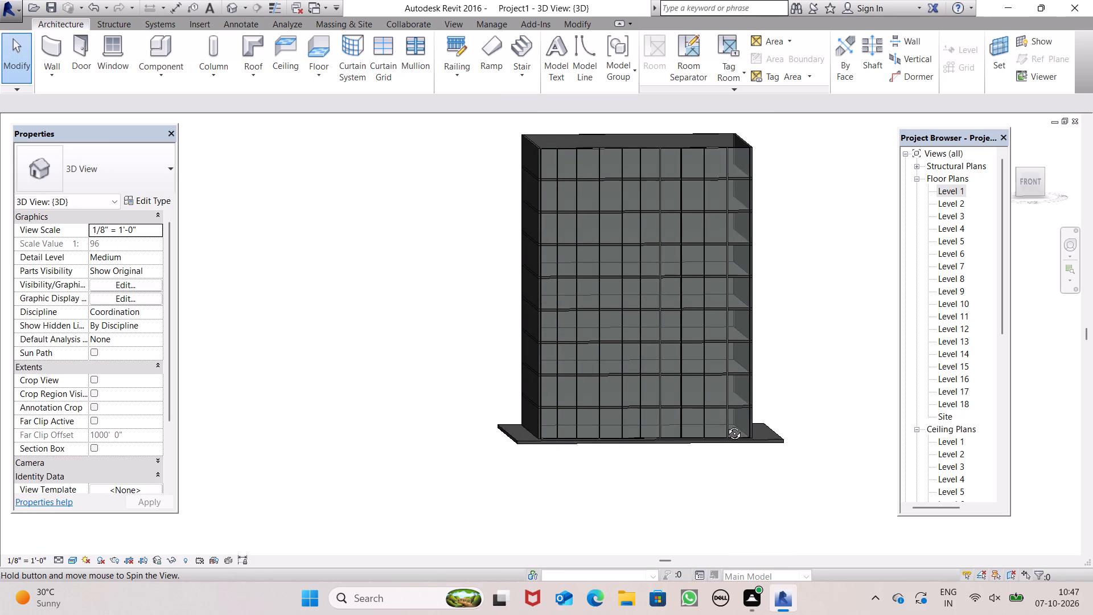
pyautogui.keyDown('shift'); pyautogui.moveTo(726, 425); pyautogui.dragTo(726, 425, button='middle'); pyautogui.keyUp('shift')
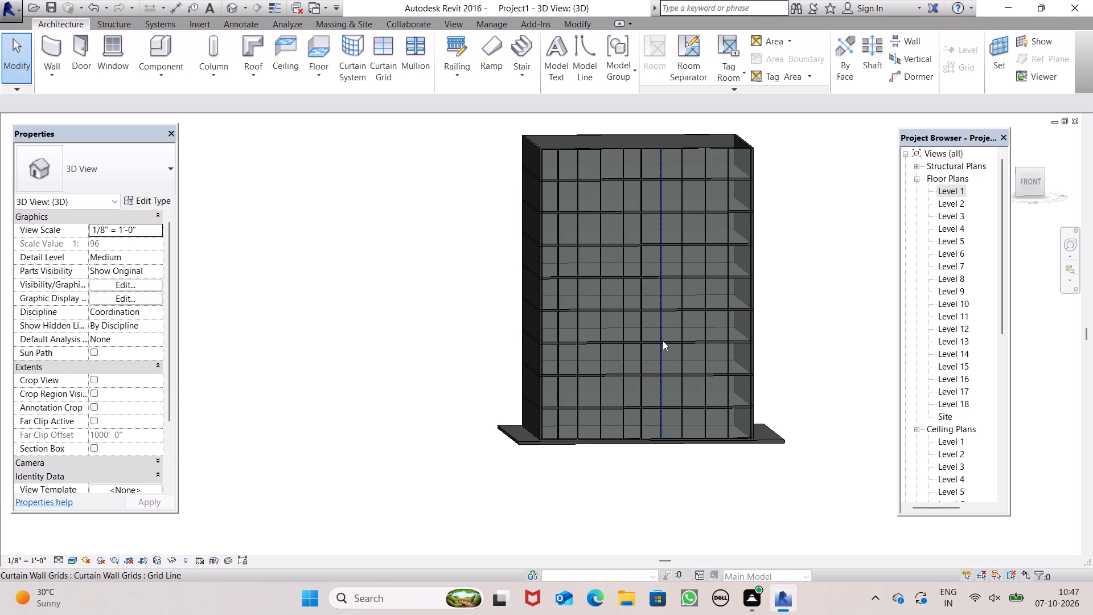
pyautogui.scroll(-2, 652, 440)
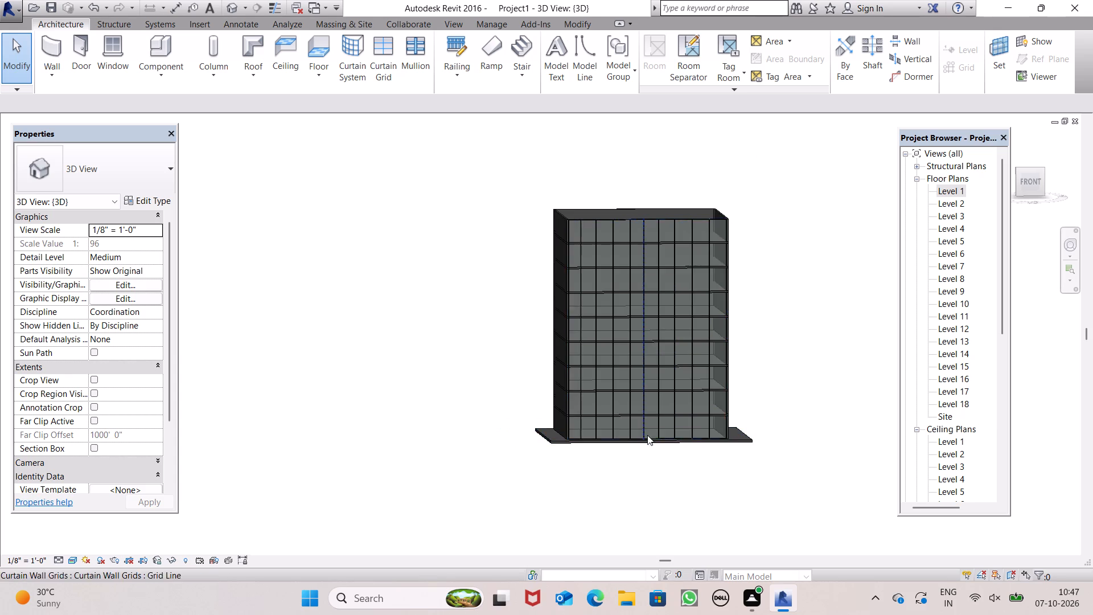
pyautogui.moveTo(648, 436); pyautogui.dragTo(621, 567, button='middle')
pyautogui.scroll(3, 649, 490)
pyautogui.moveTo(654, 470); pyautogui.dragTo(651, 562, button='middle')
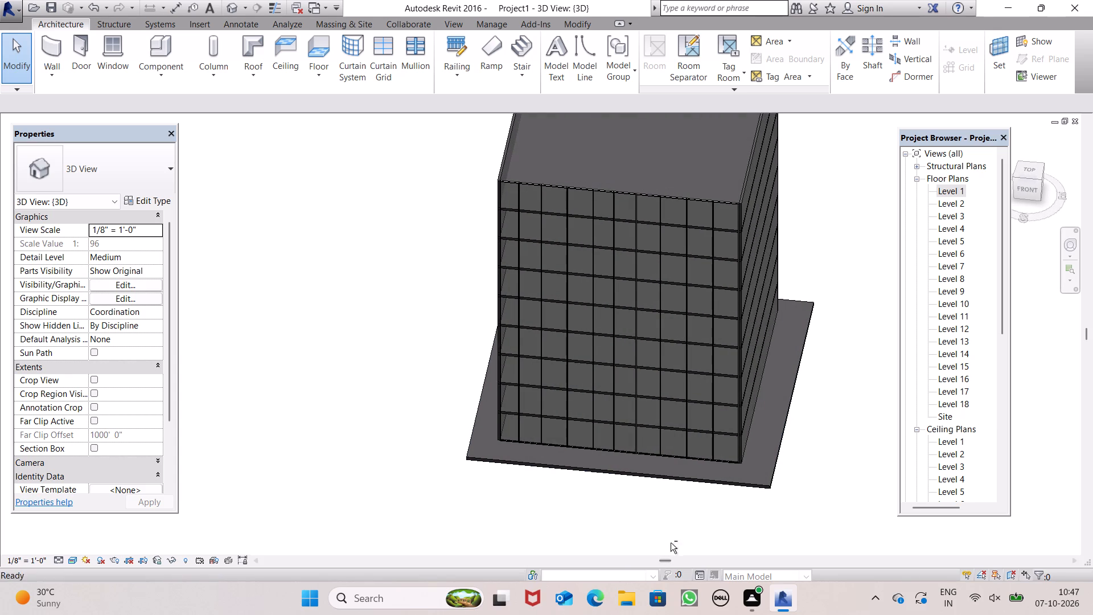
# Select the Generic - 12" floor slab at the base of the building.
pyautogui.click(718, 478)
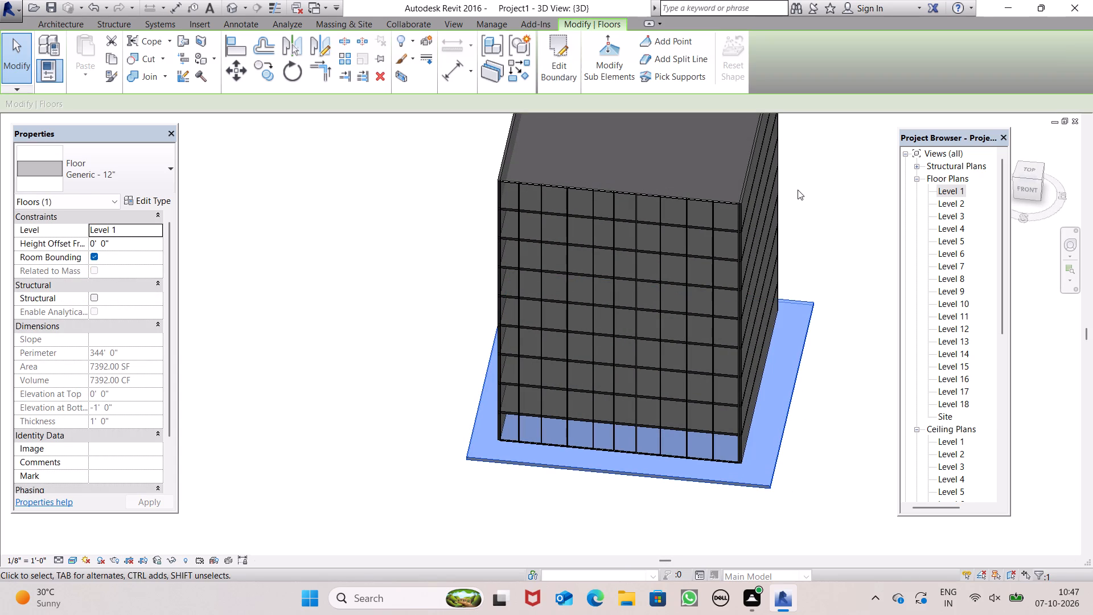
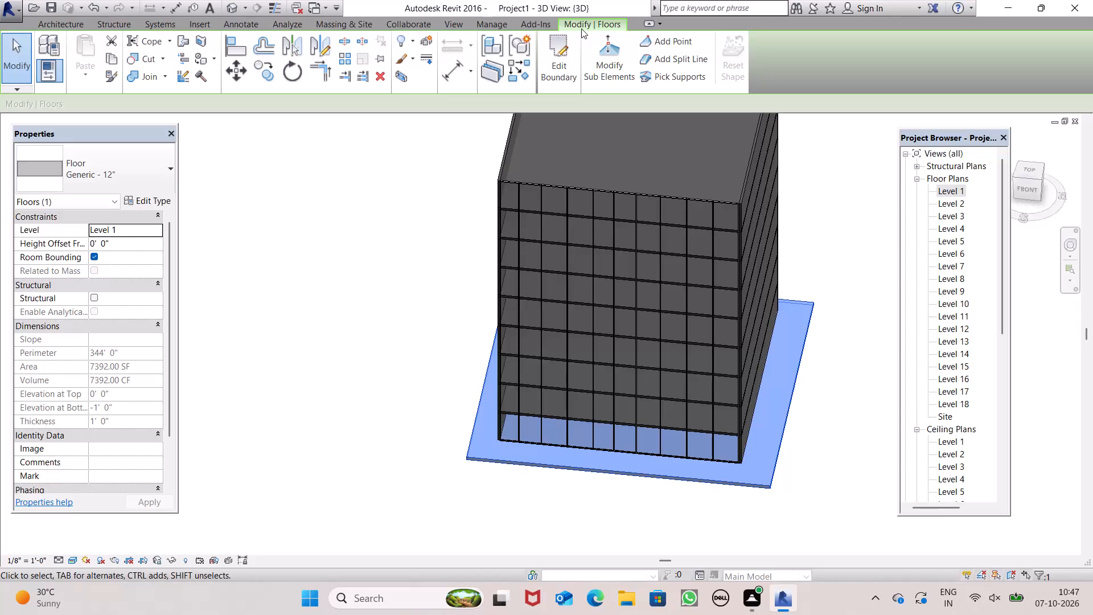
# Delete the selected Generic - 12" floor slab at the base of the building.
pyautogui.click(582, 28)
pyautogui.click(587, 19)
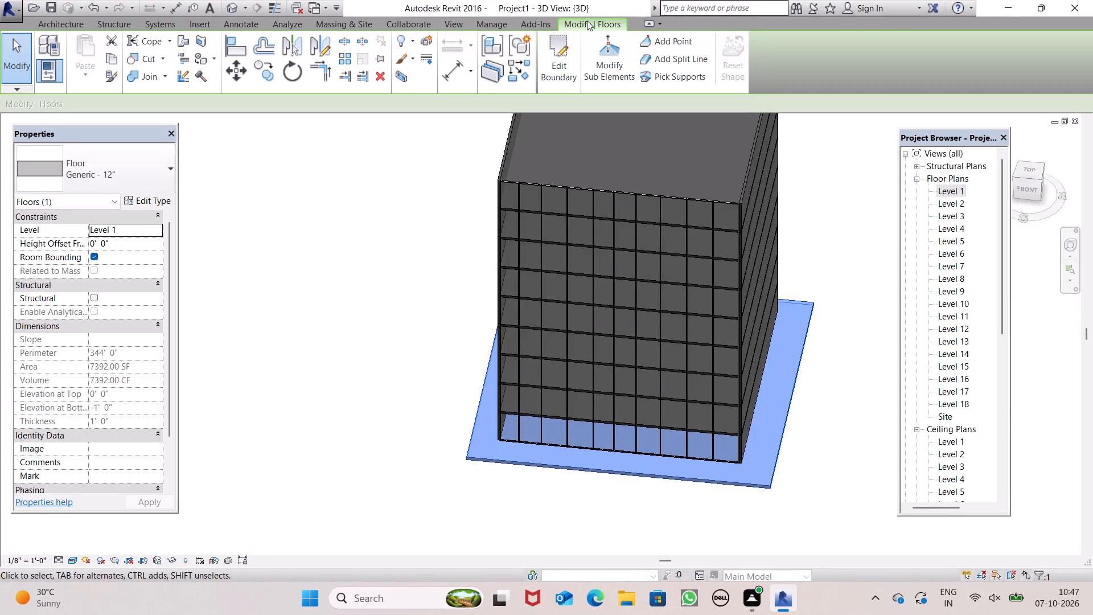
pyautogui.doubleClick(587, 20)
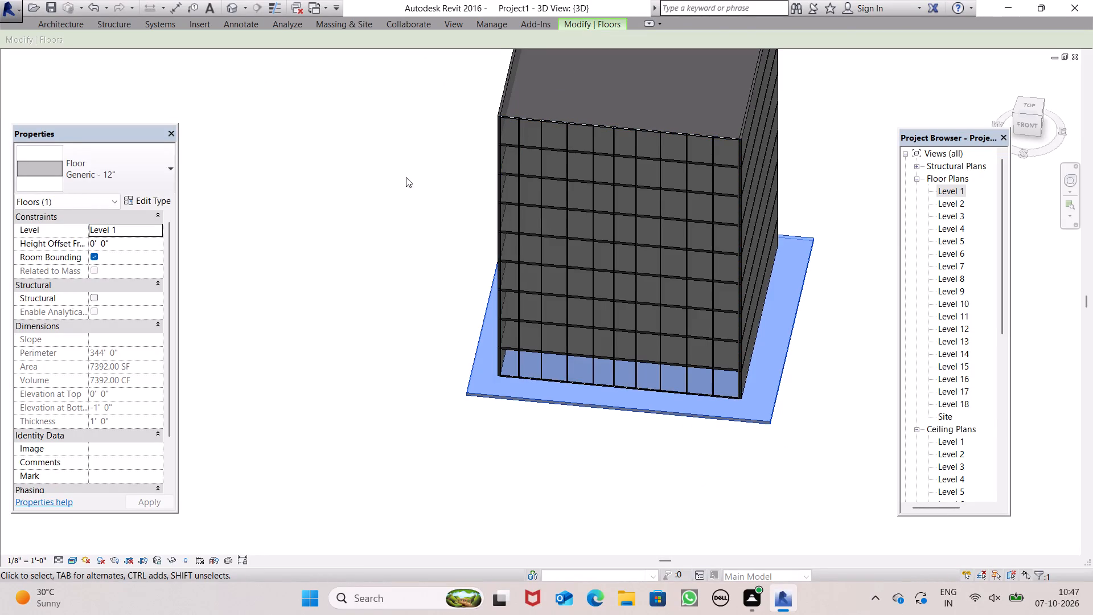
pyautogui.scroll(-6, 364, 173)
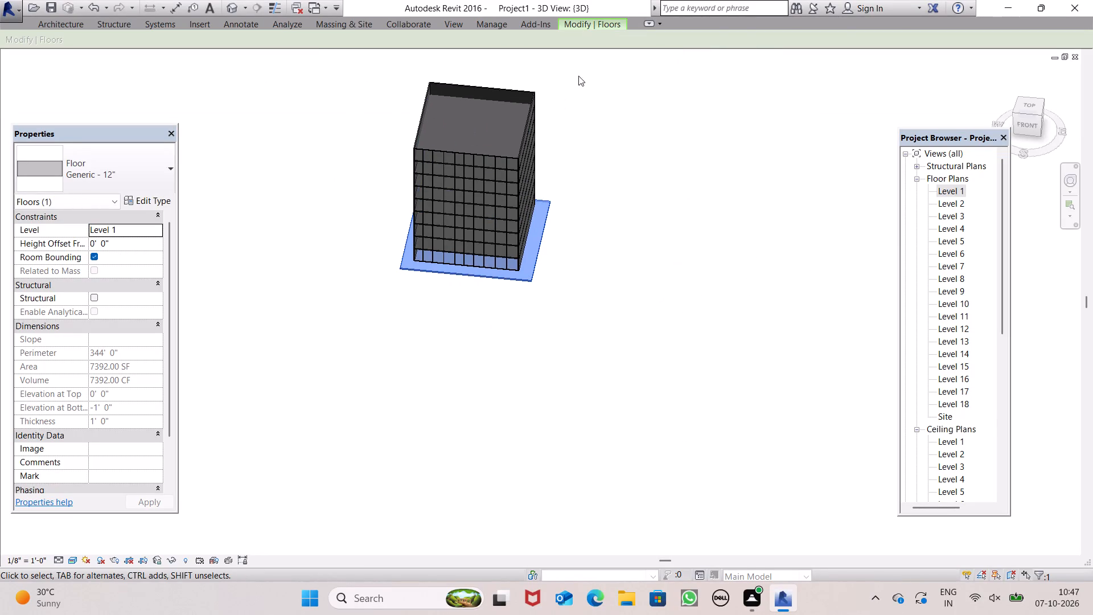
pyautogui.click(594, 27)
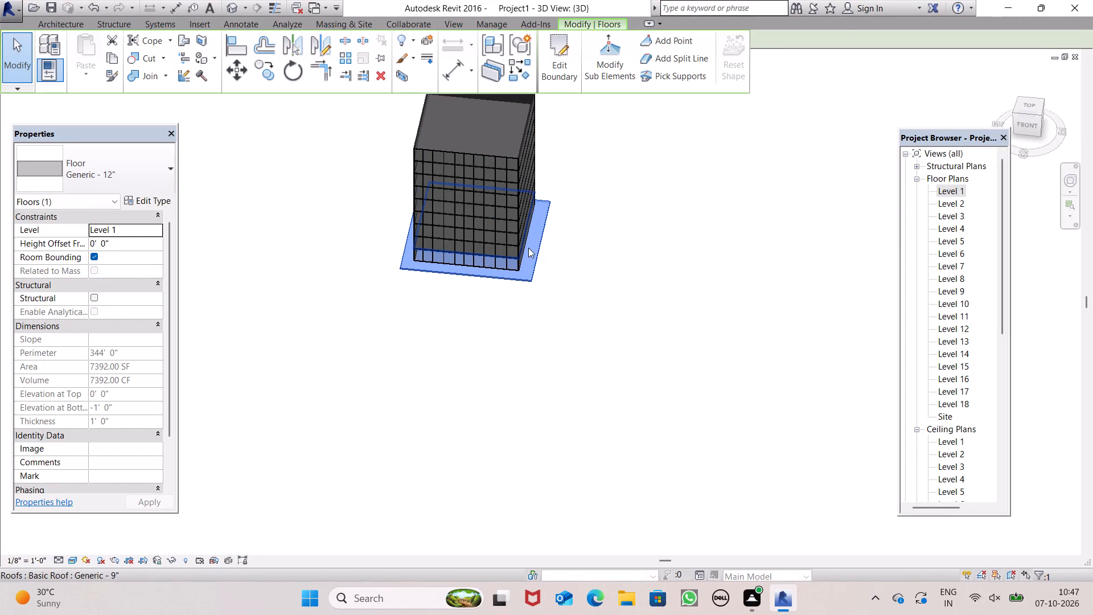
pyautogui.press('Delete')
# Create a Generic - 12" architectural floor on Level 1 with a 96' by 96' rectangle, about 6' beyond the north wall and 15' beyond the east wall.
pyautogui.scroll(-1, 643, 372)
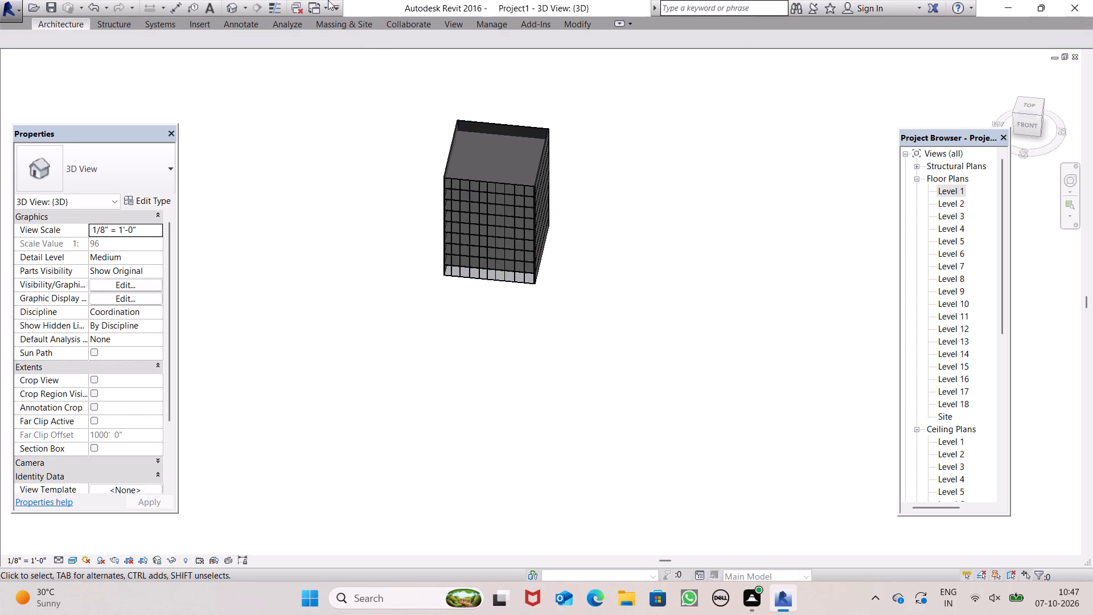
pyautogui.click(54, 20)
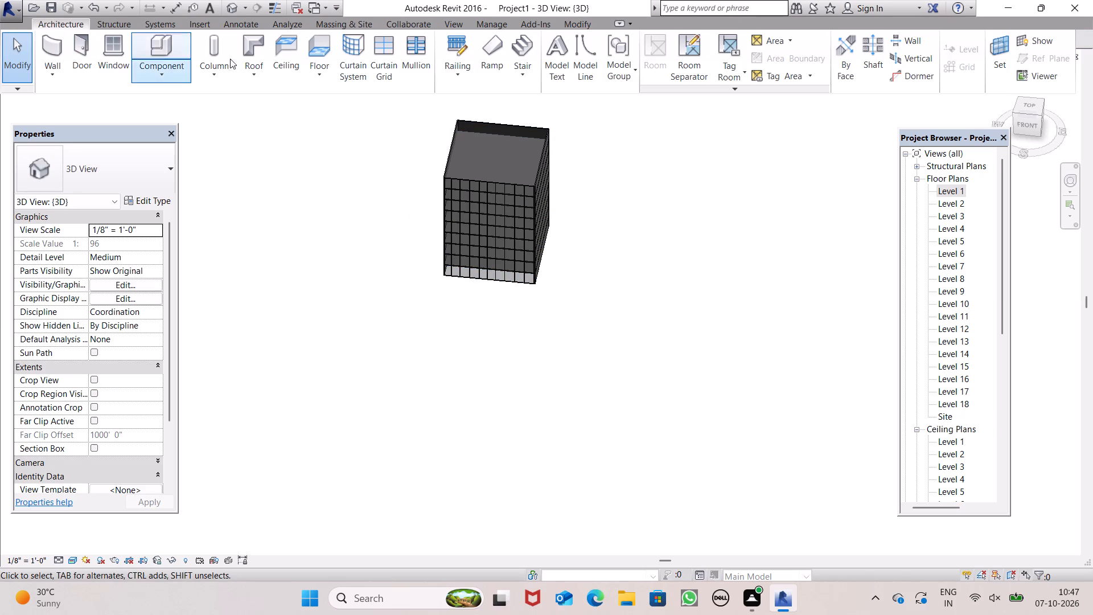
pyautogui.click(317, 72)
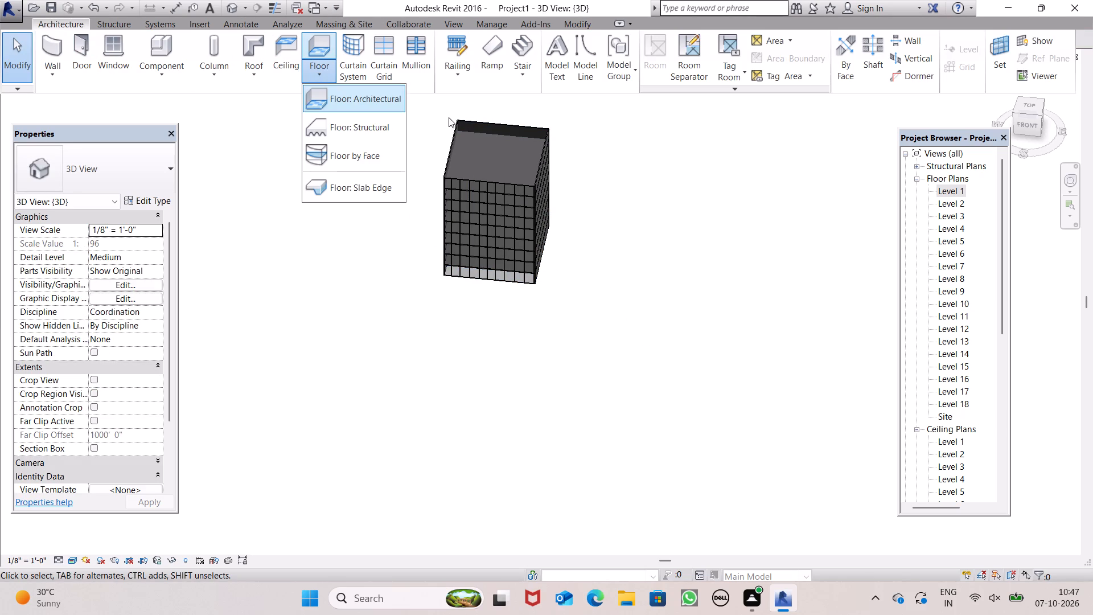
pyautogui.click(335, 92)
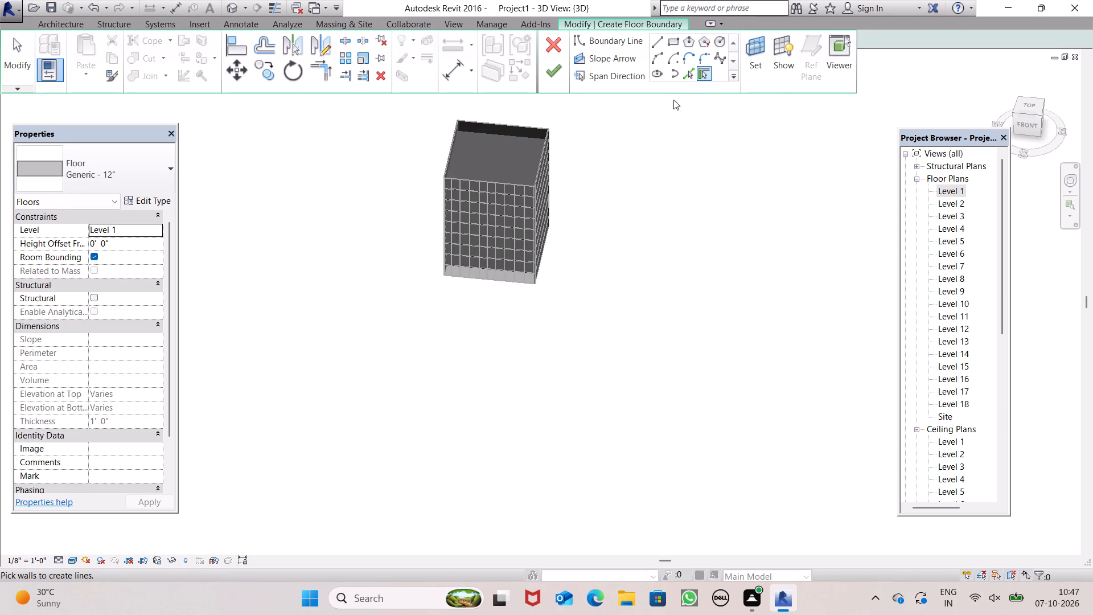
pyautogui.click(946, 192)
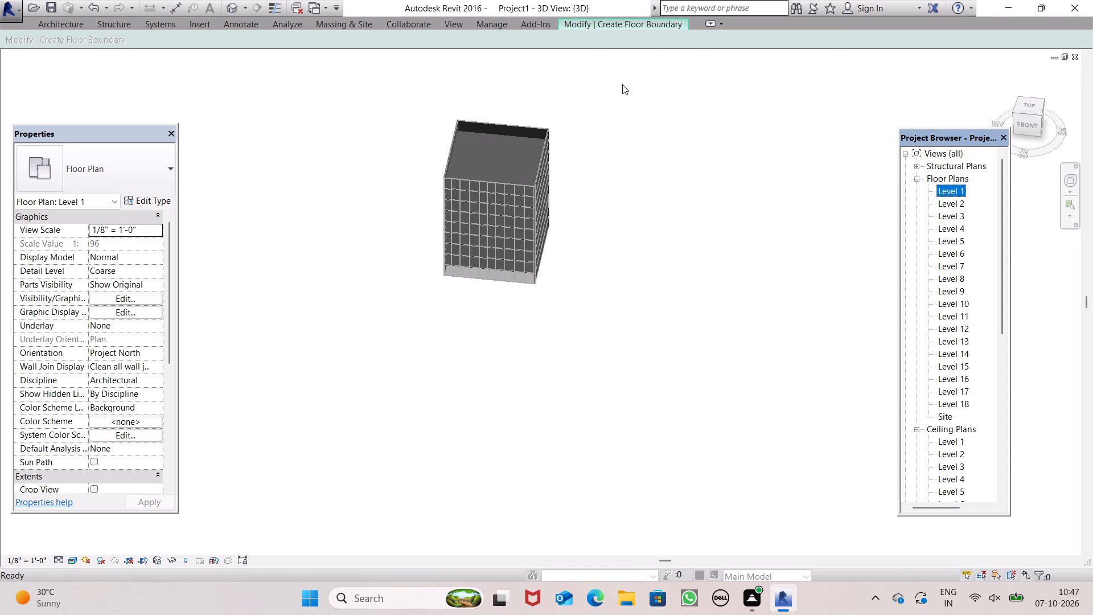
pyautogui.click(622, 24)
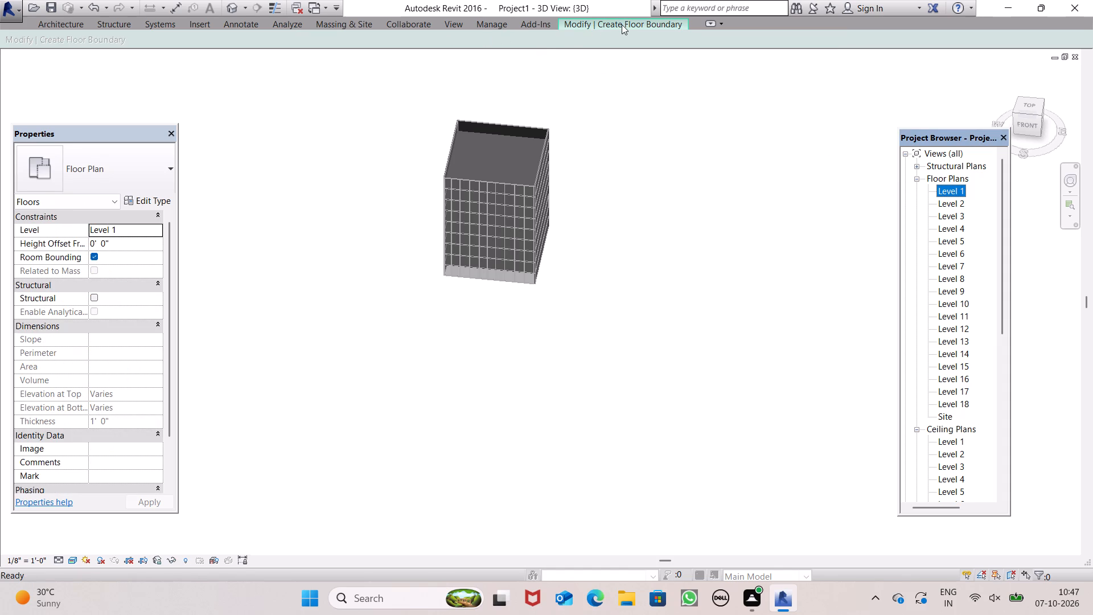
pyautogui.click(958, 192)
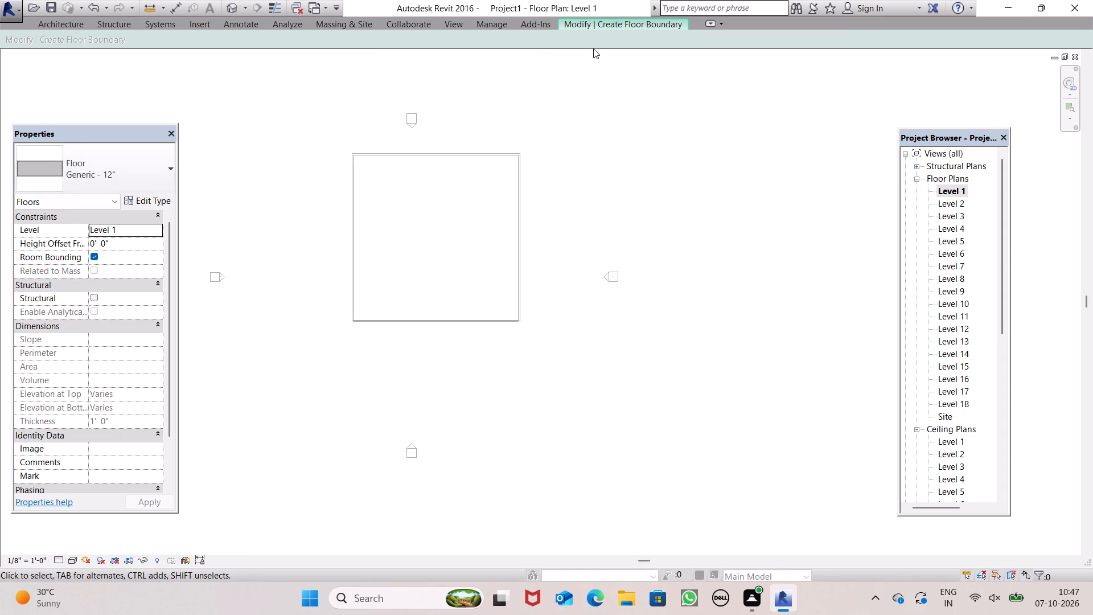
pyautogui.click(585, 26)
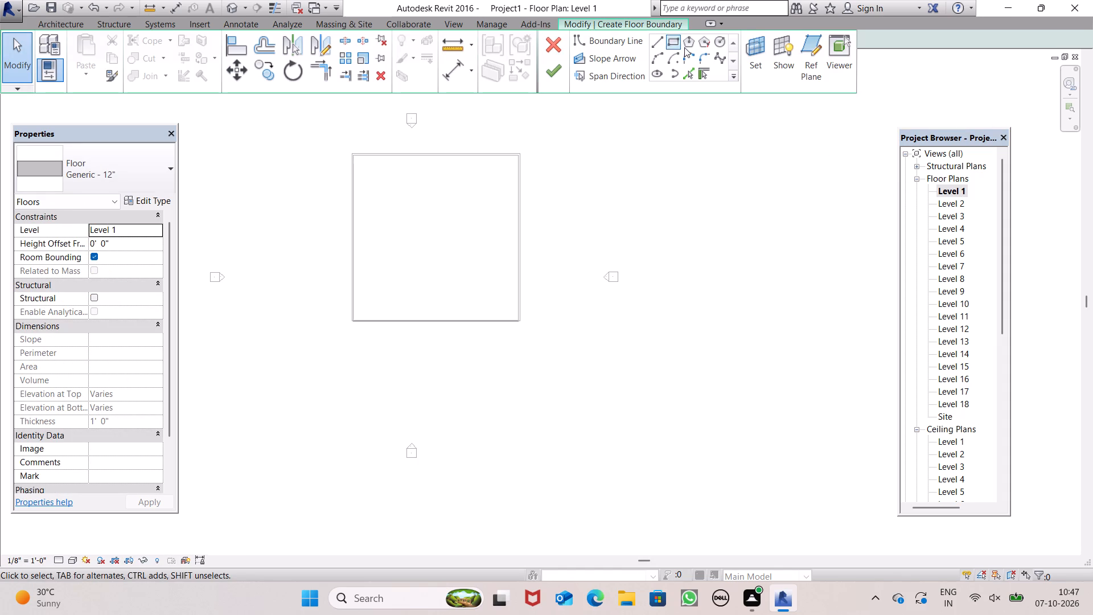
pyautogui.click(675, 48)
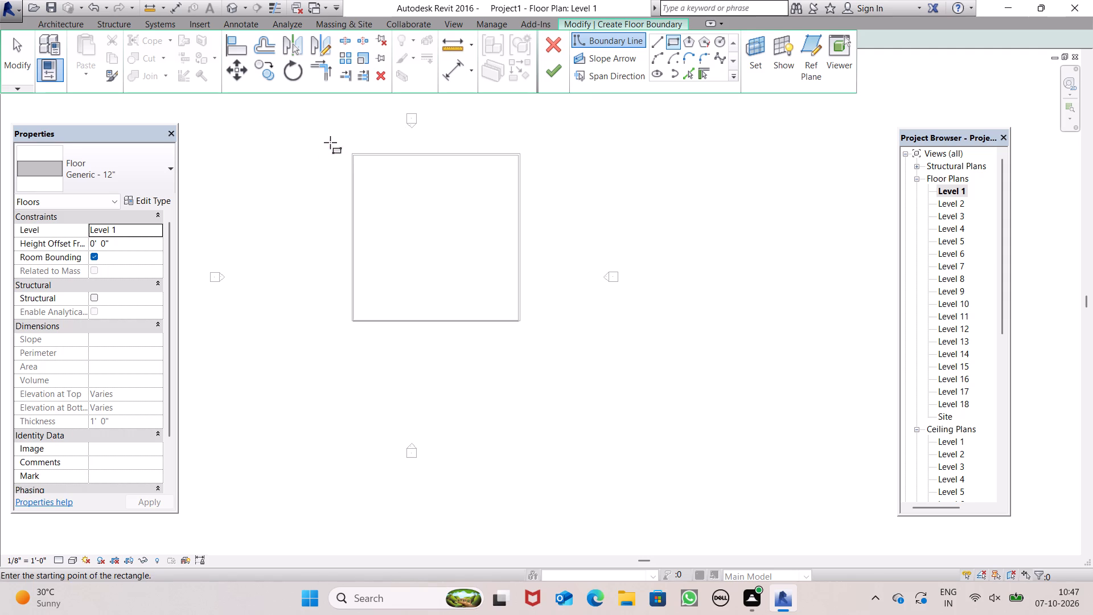
pyautogui.click(326, 140)
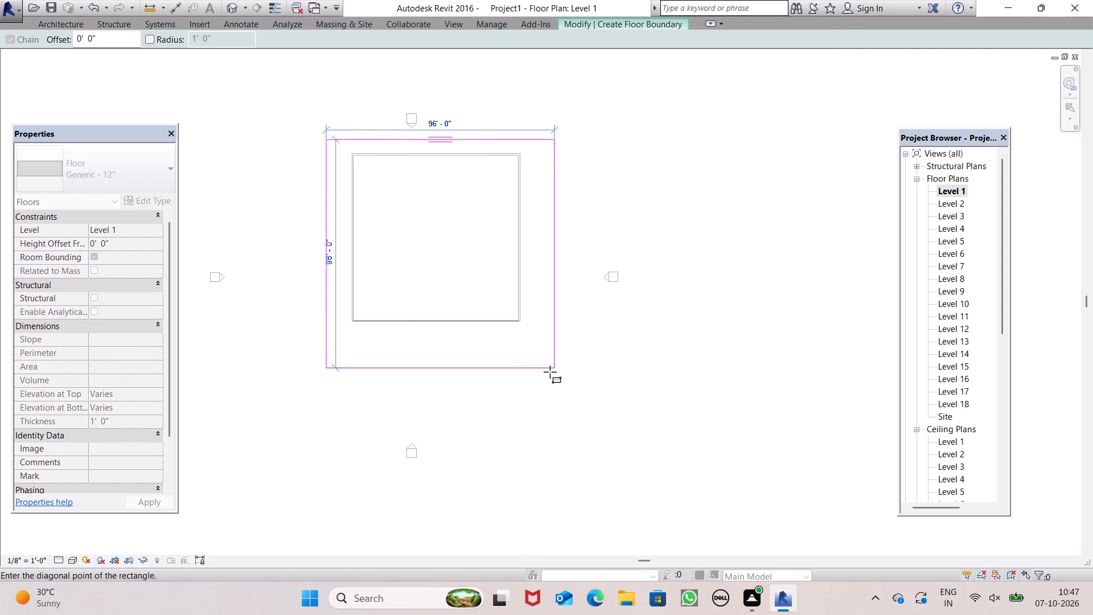
pyautogui.click(552, 372)
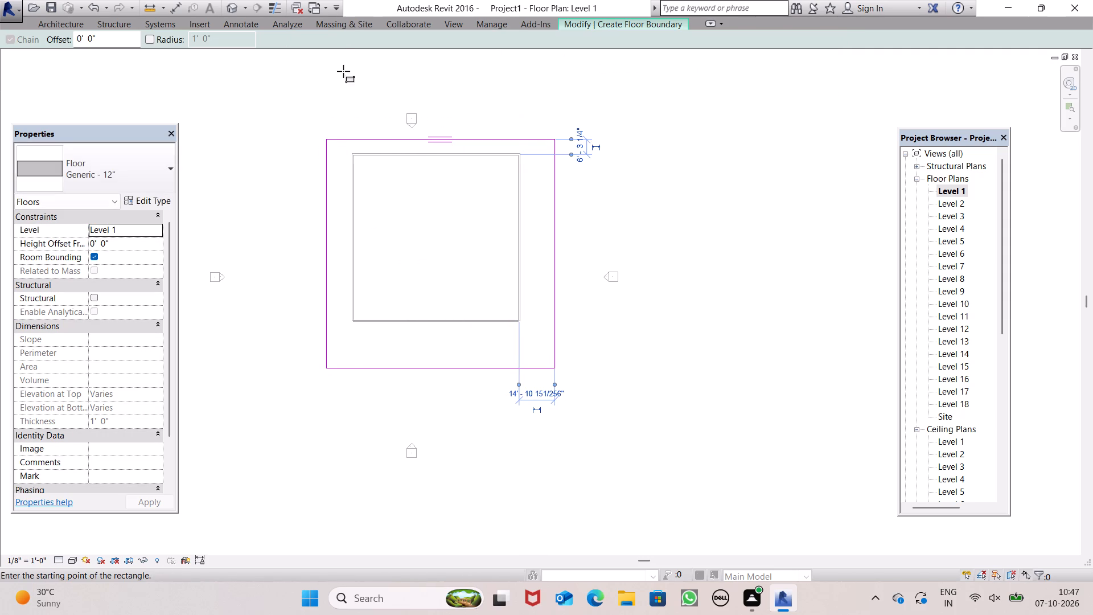
pyautogui.press('space')
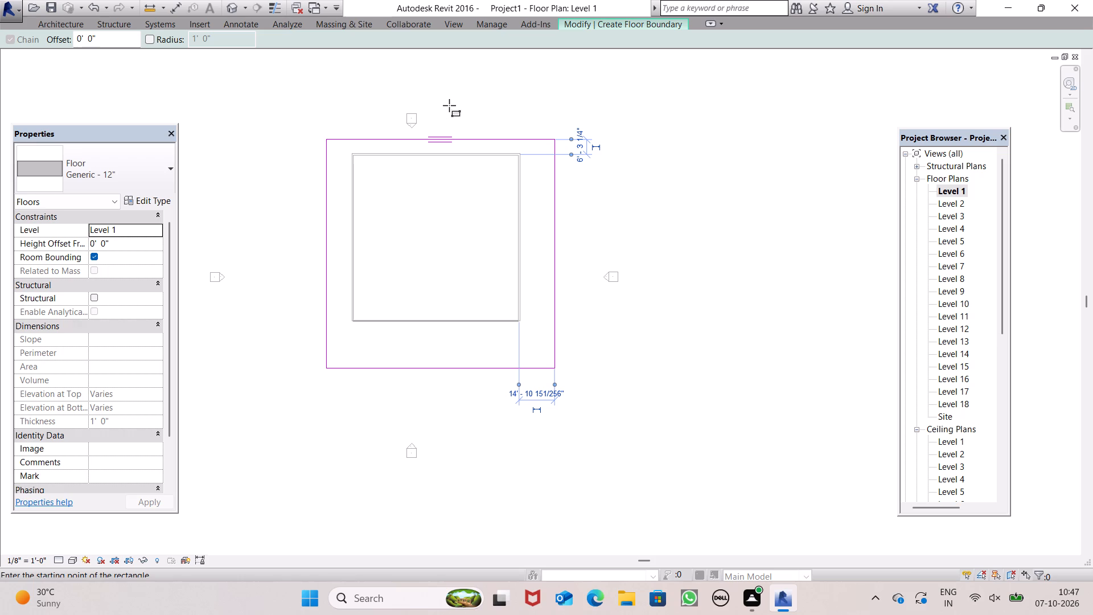
pyautogui.press('Escape')
pyautogui.press('Escape')
pyautogui.click(453, 106)
pyautogui.click(593, 27)
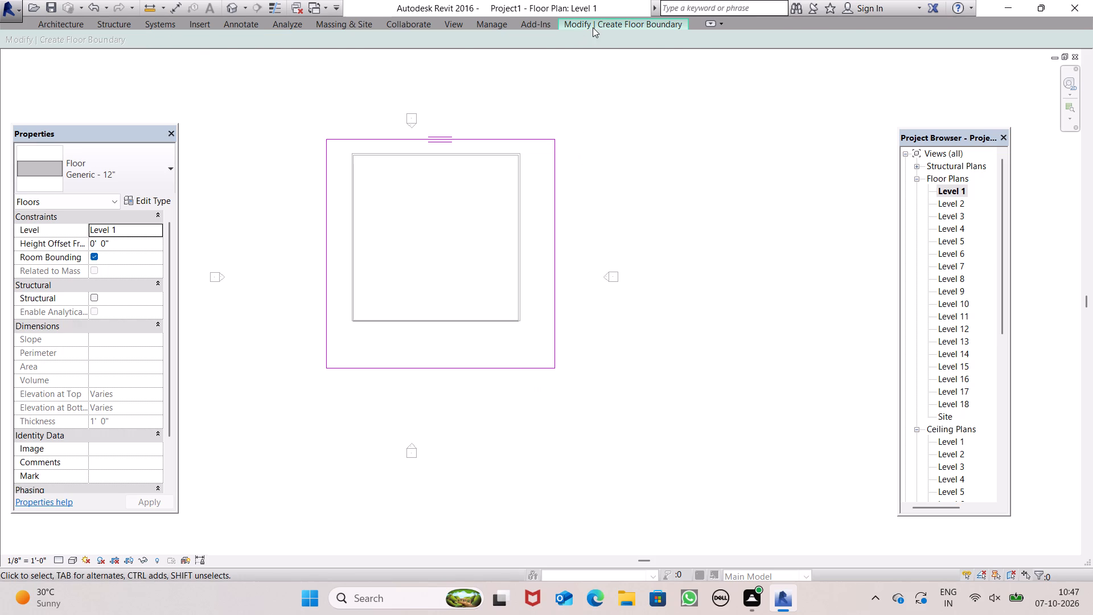
pyautogui.click(565, 84)
pyautogui.click(561, 72)
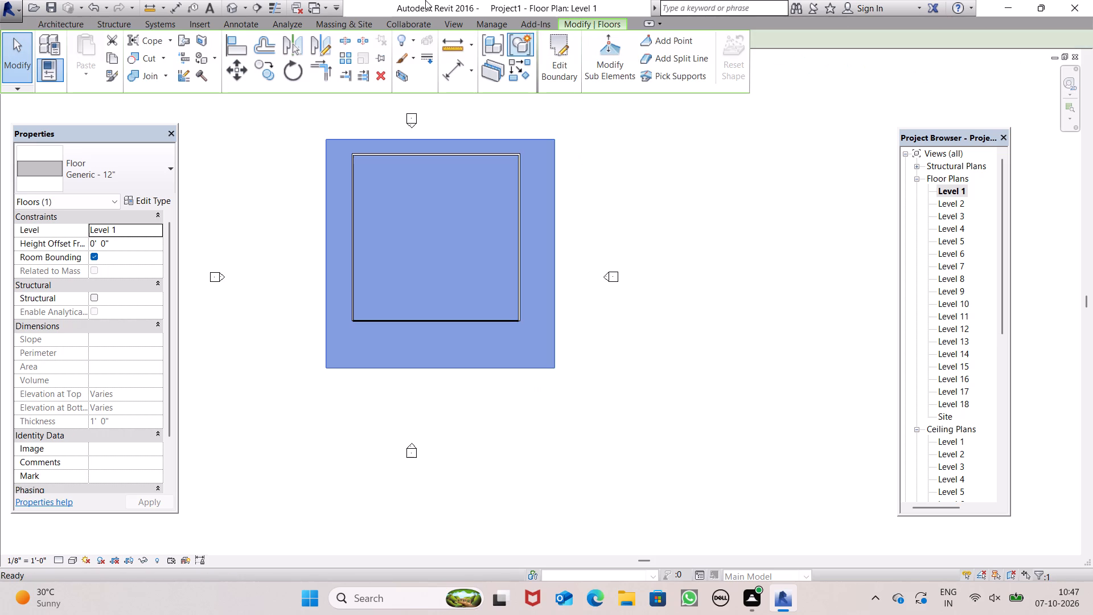
# Examine the enlarged ground floor slab around the building in 3D, from the front-left corner.
pyautogui.click(228, 9)
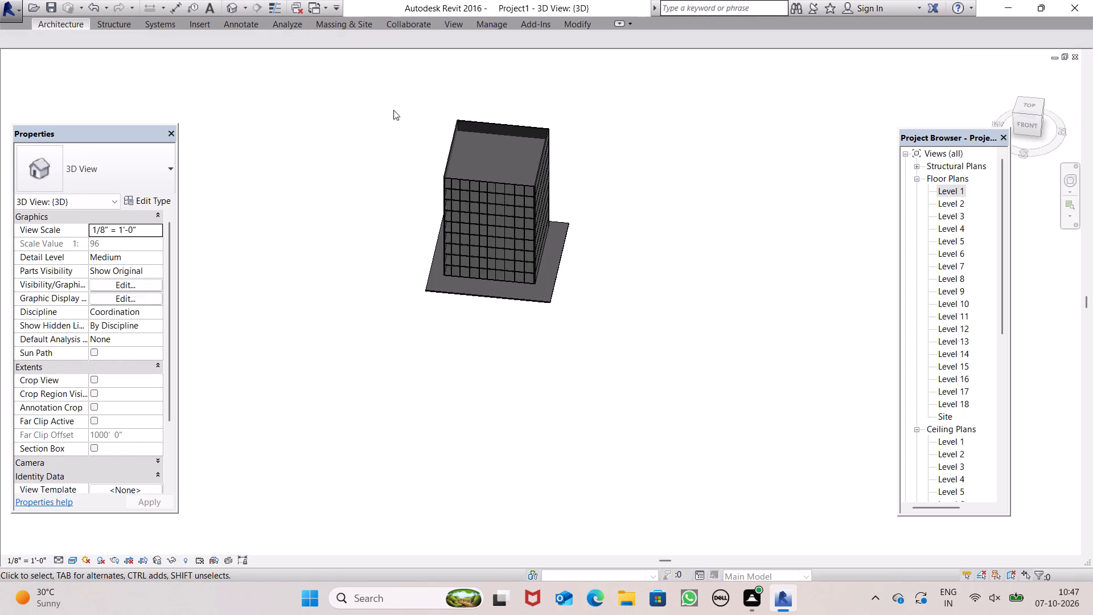
pyautogui.click(716, 278)
pyautogui.keyDown('shift'); pyautogui.moveTo(645, 315); pyautogui.dragTo(723, 217, button='middle'); pyautogui.keyUp('shift')
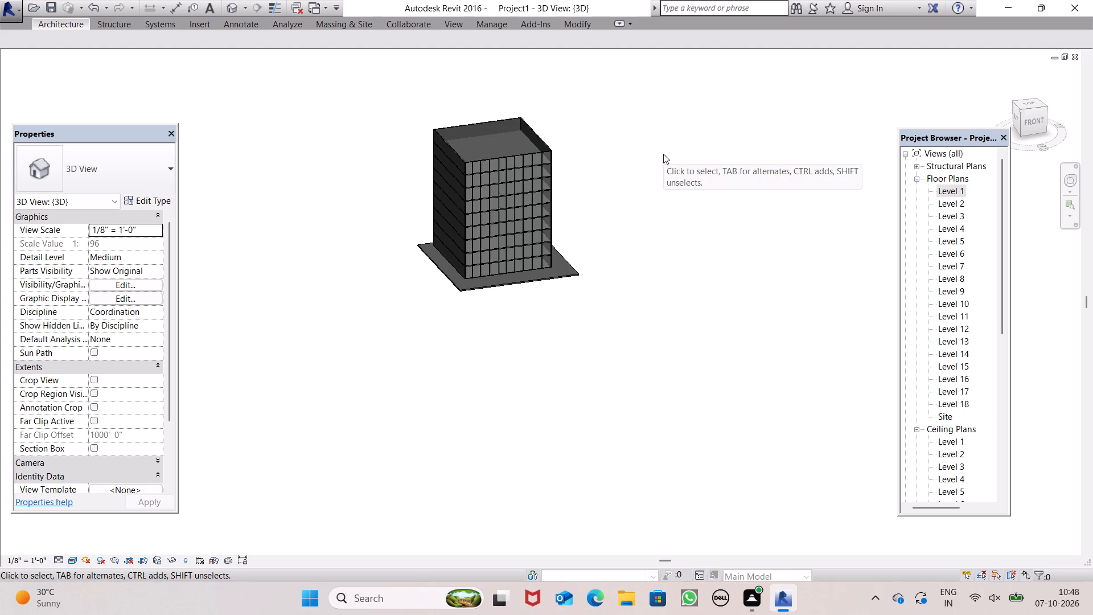
pyautogui.scroll(3, 580, 190)
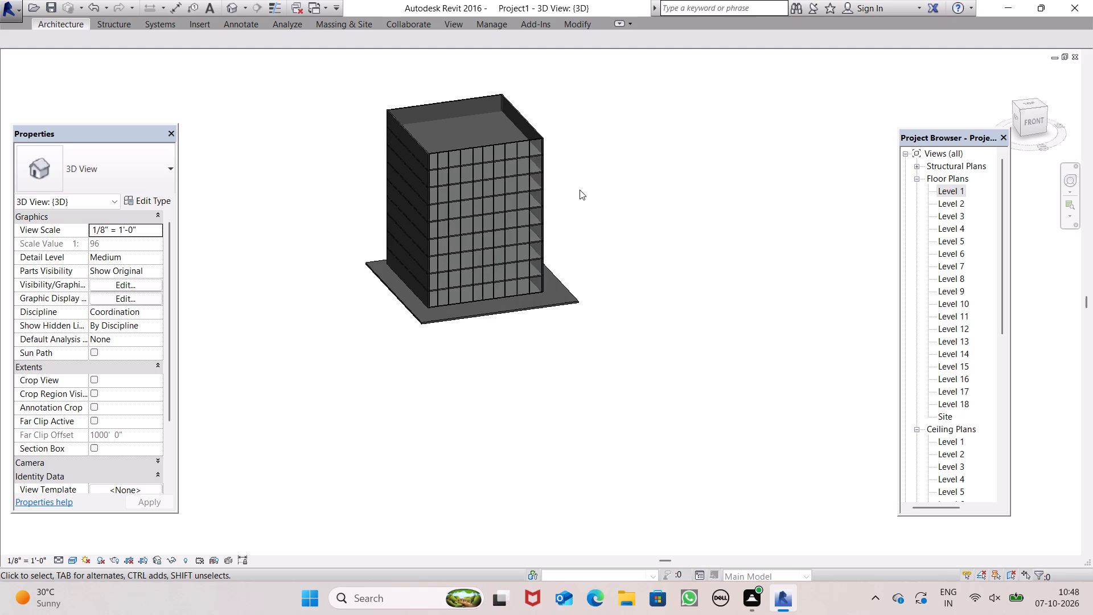
pyautogui.scroll(1, 529, 2)
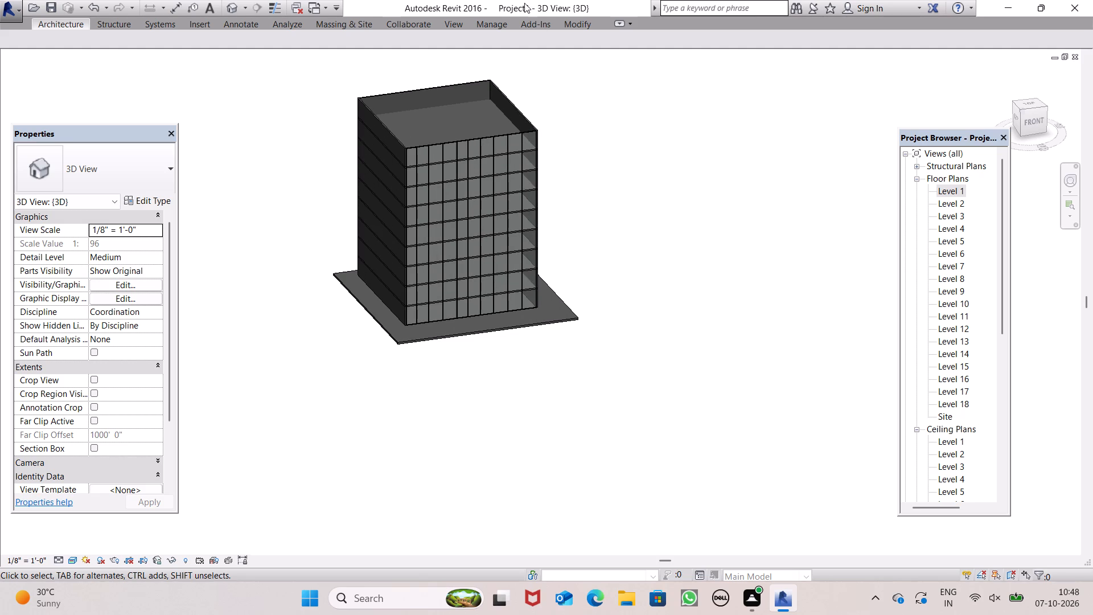
pyautogui.moveTo(545, 270); pyautogui.dragTo(491, 334, button='middle')
pyautogui.scroll(1, 491, 334)
# Start an in-place model in the Generic Models category, keeping the default name.
pyautogui.click(76, 24)
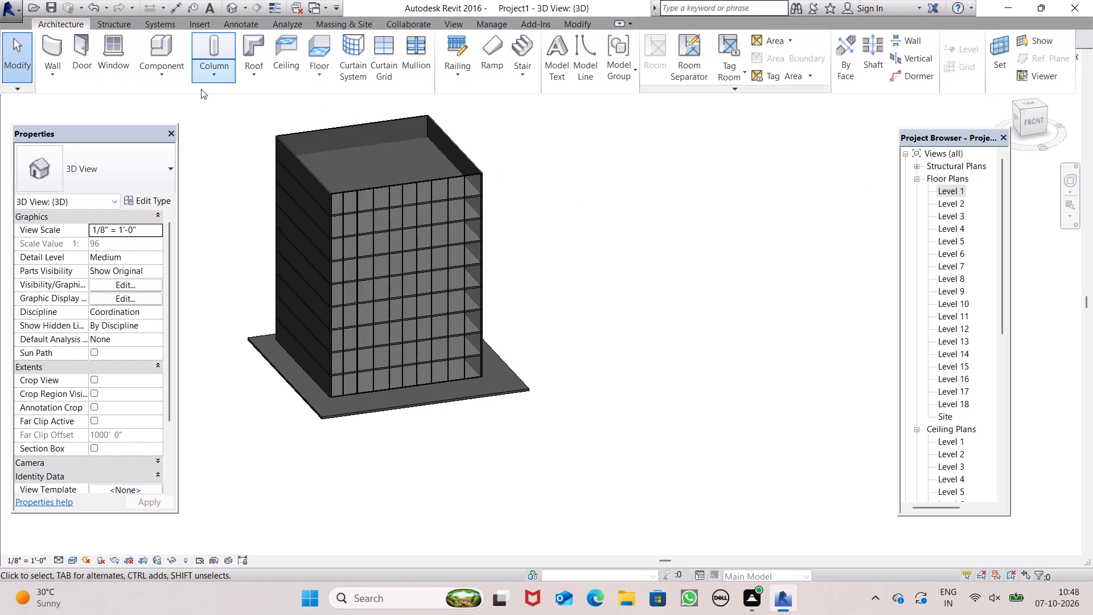
pyautogui.click(155, 81)
pyautogui.click(178, 130)
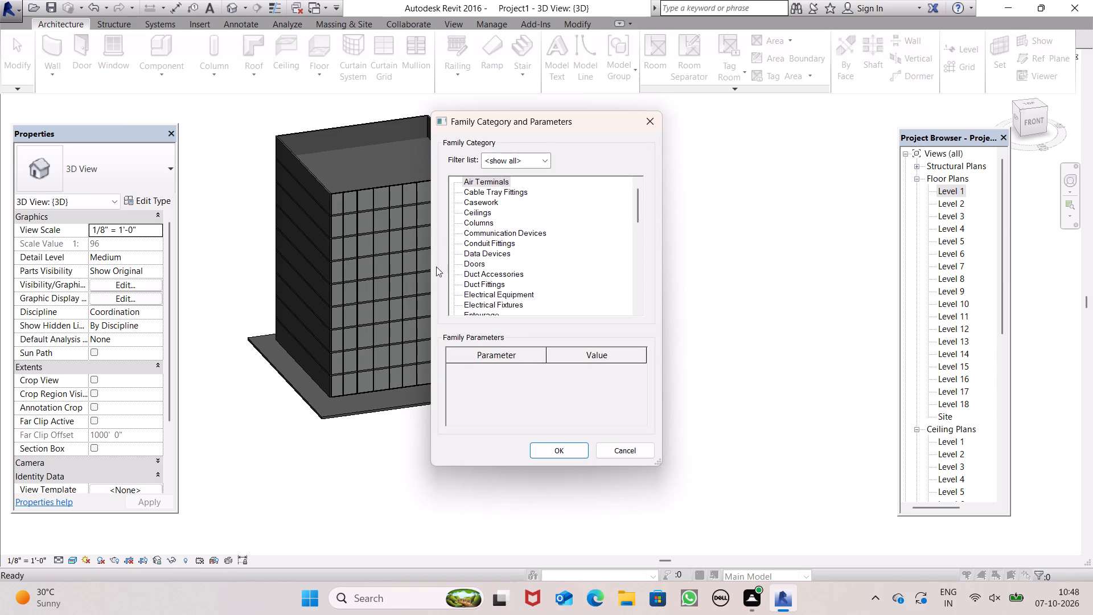
pyautogui.scroll(-2, 463, 285)
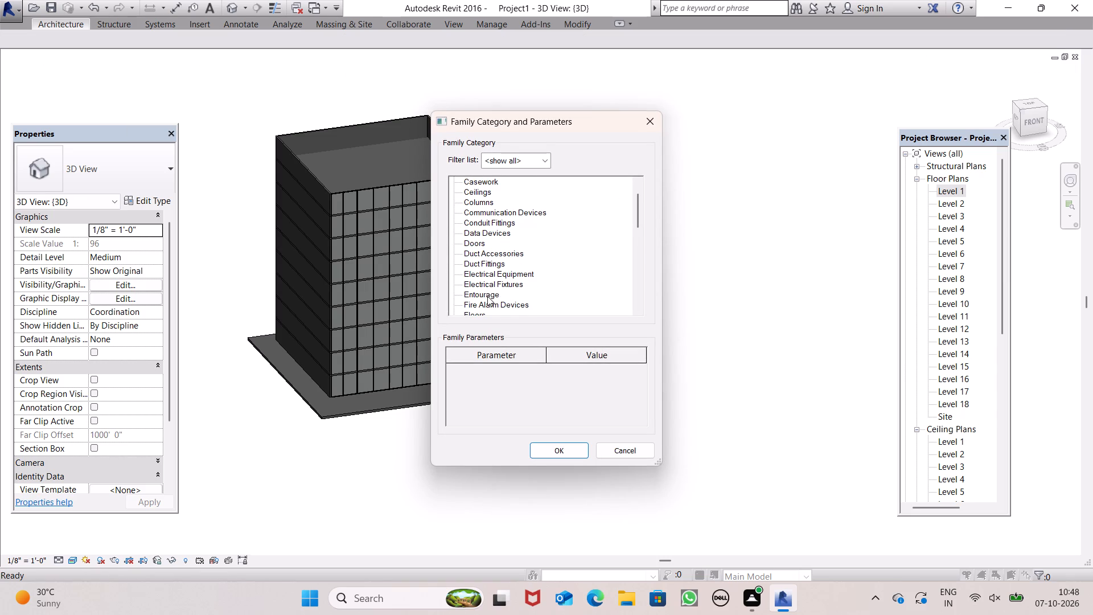
pyautogui.scroll(-1, 499, 292)
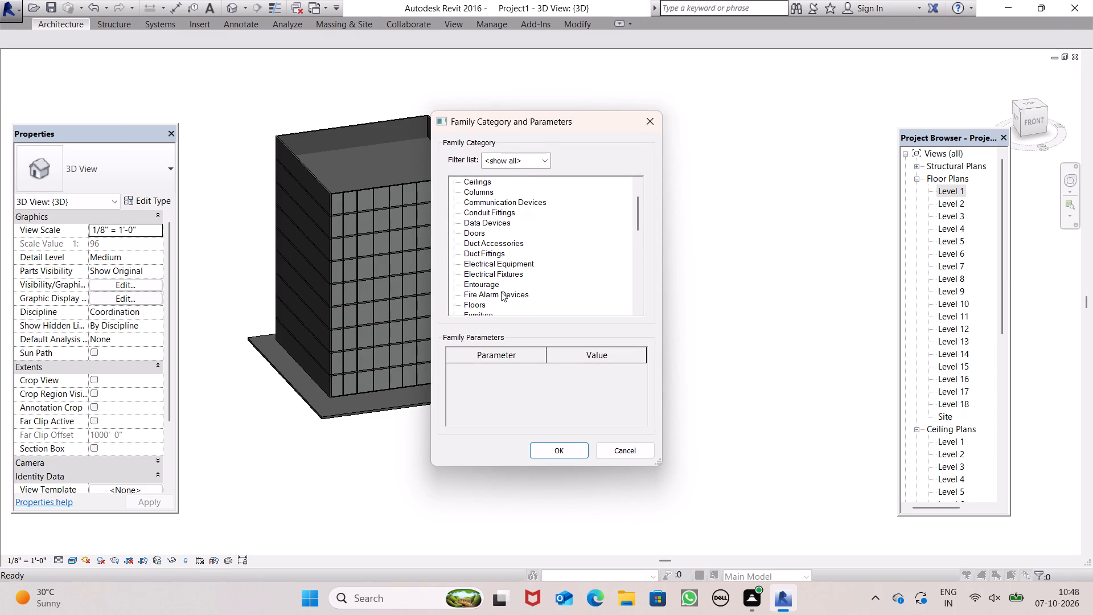
pyautogui.scroll(-4, 498, 288)
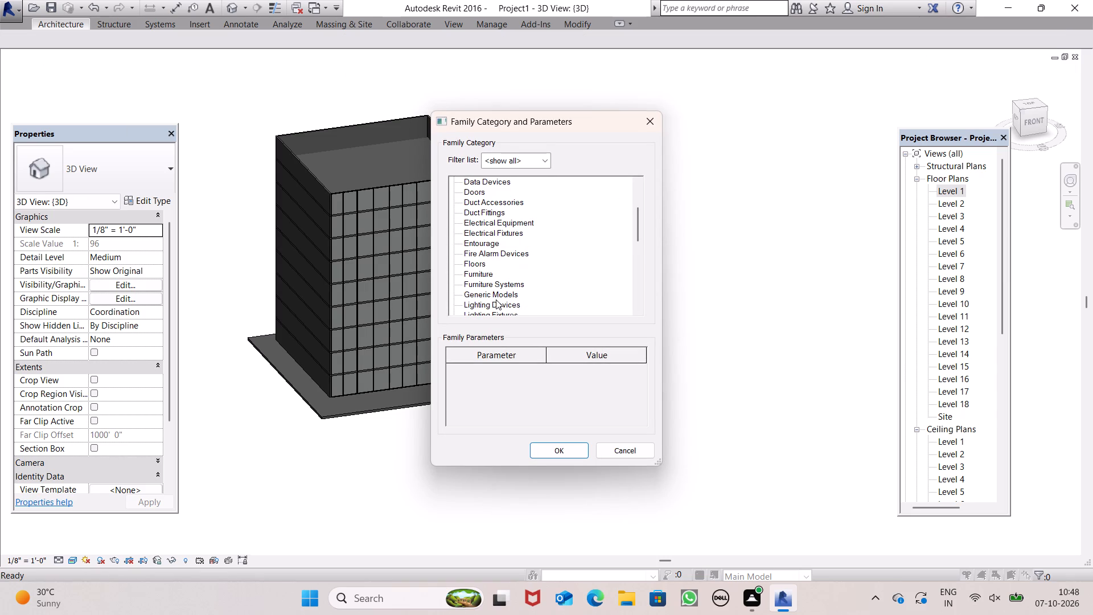
pyautogui.click(495, 297)
pyautogui.click(562, 449)
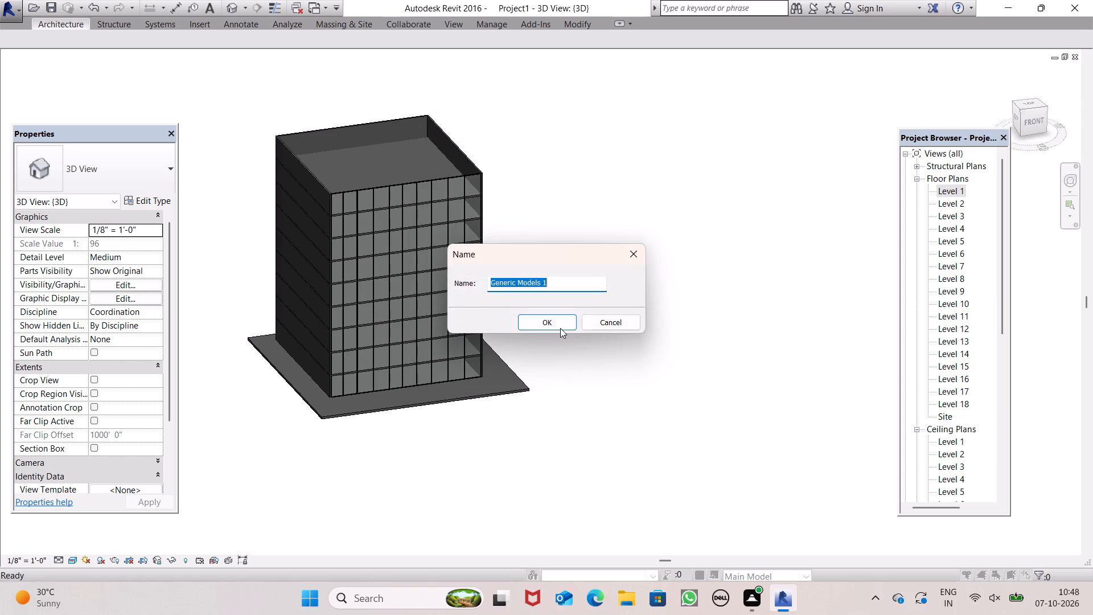
pyautogui.click(560, 326)
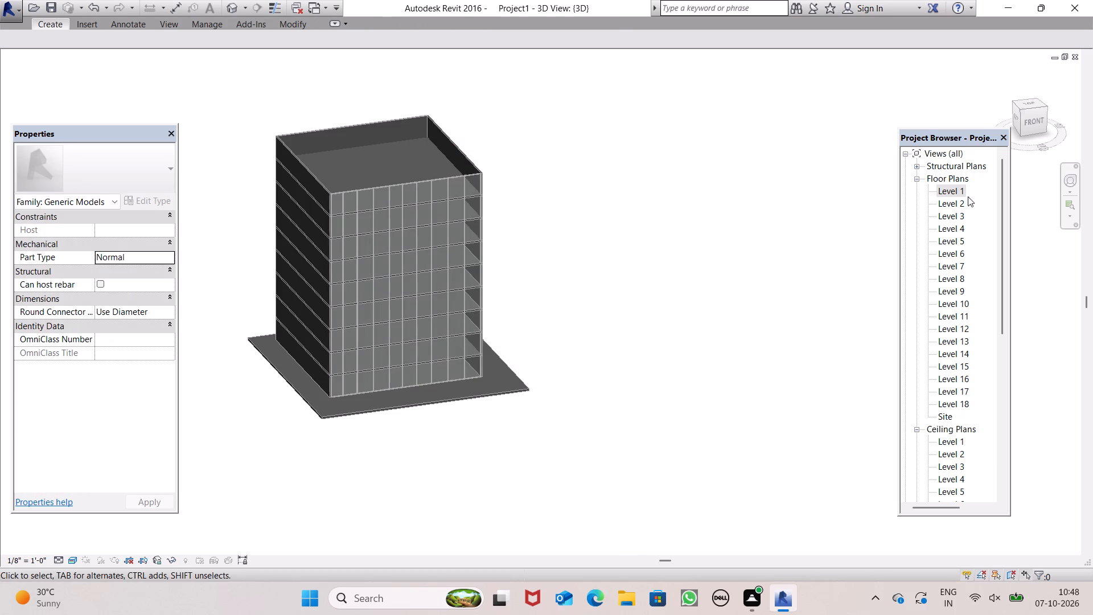
# On the Level 2 floor plan, start an extrusion and sketch a rectangle about 8" wide against the left wall's front end.
pyautogui.click(958, 196)
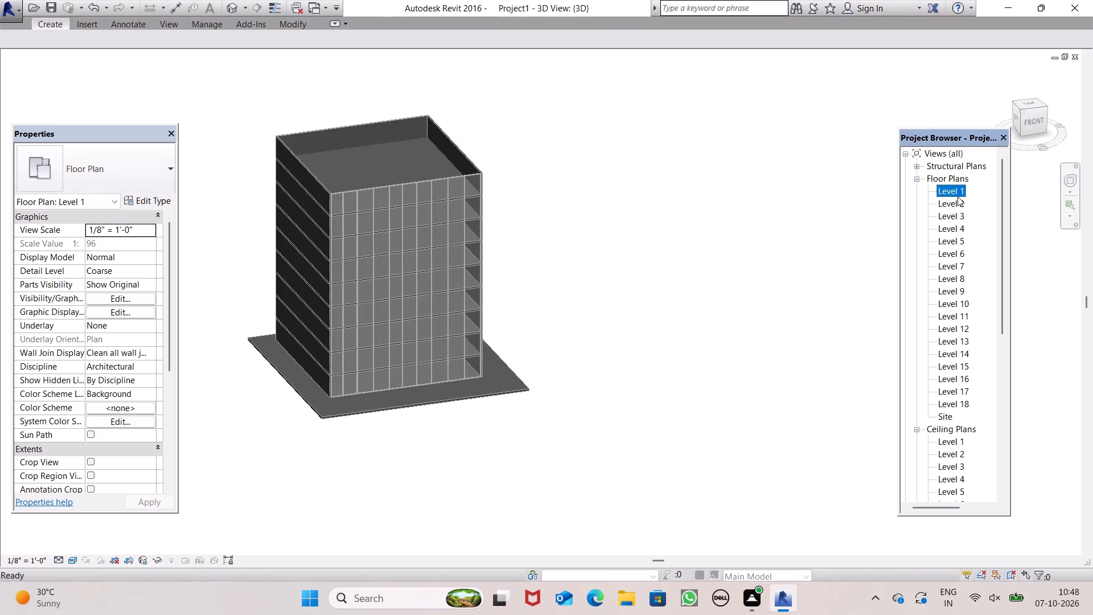
pyautogui.click(958, 196)
pyautogui.doubleClick(956, 202)
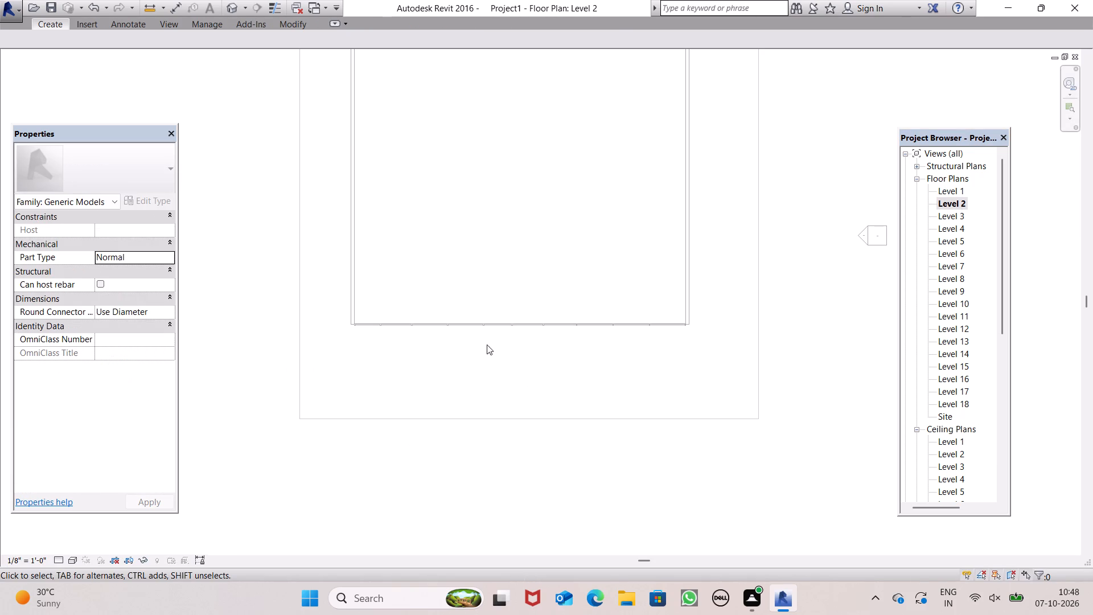
pyautogui.scroll(1, 275, 289)
pyautogui.click(44, 23)
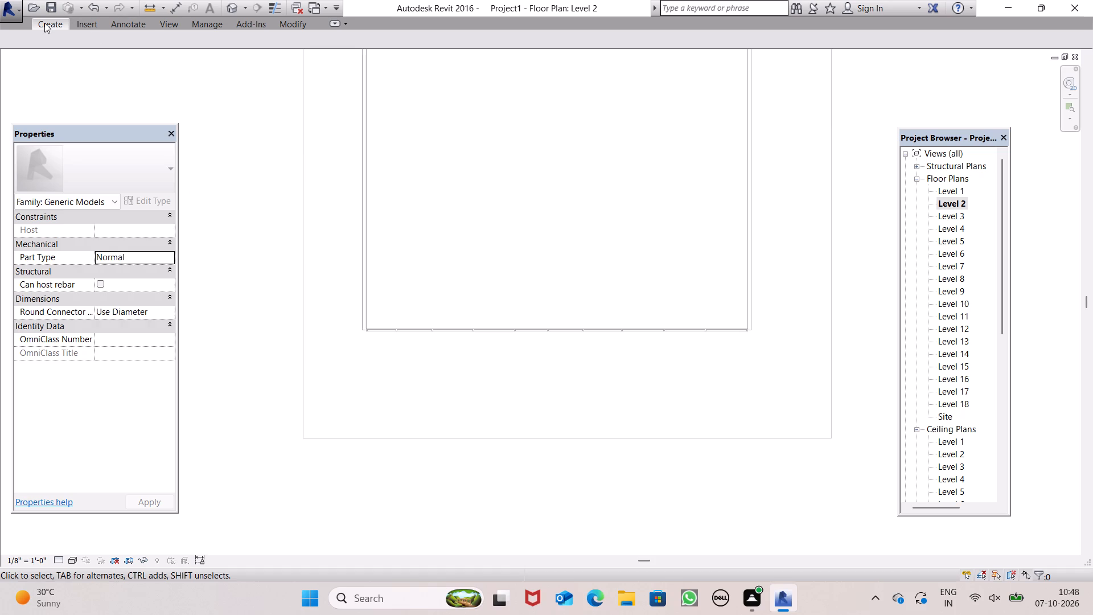
pyautogui.click(115, 38)
pyautogui.scroll(1, 522, 296)
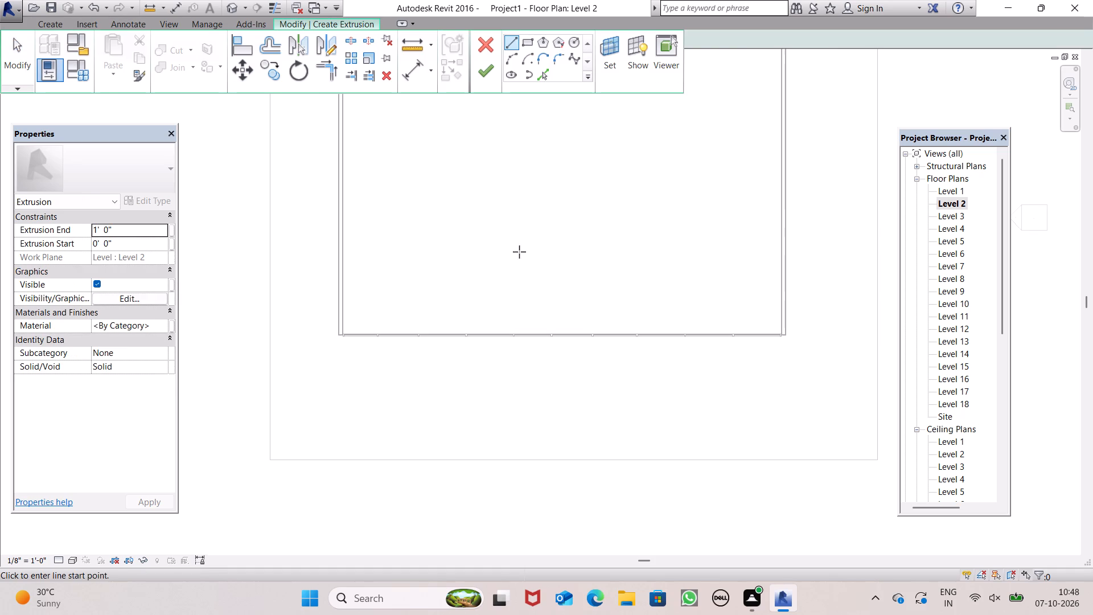
pyautogui.click(529, 47)
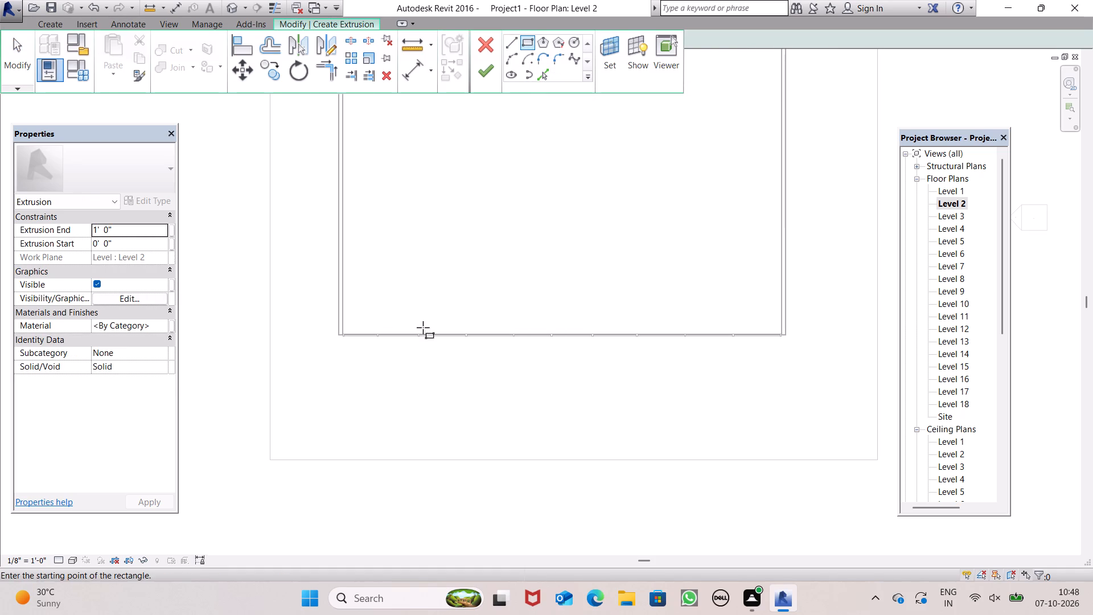
pyautogui.scroll(6, 380, 354)
pyautogui.scroll(7, 322, 335)
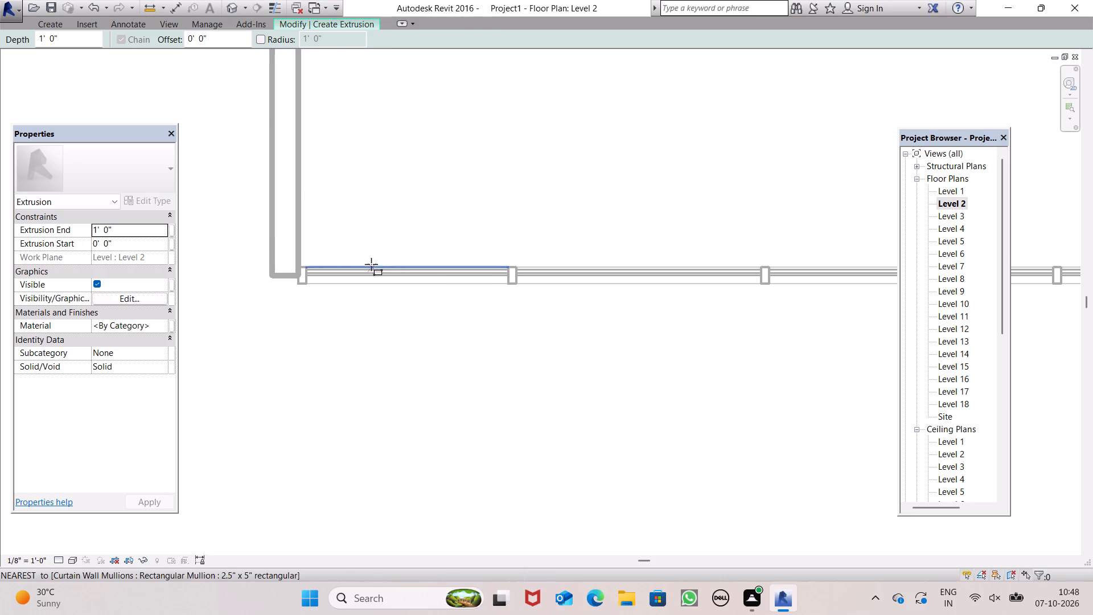
pyautogui.scroll(-5, 368, 267)
pyautogui.scroll(6, 332, 279)
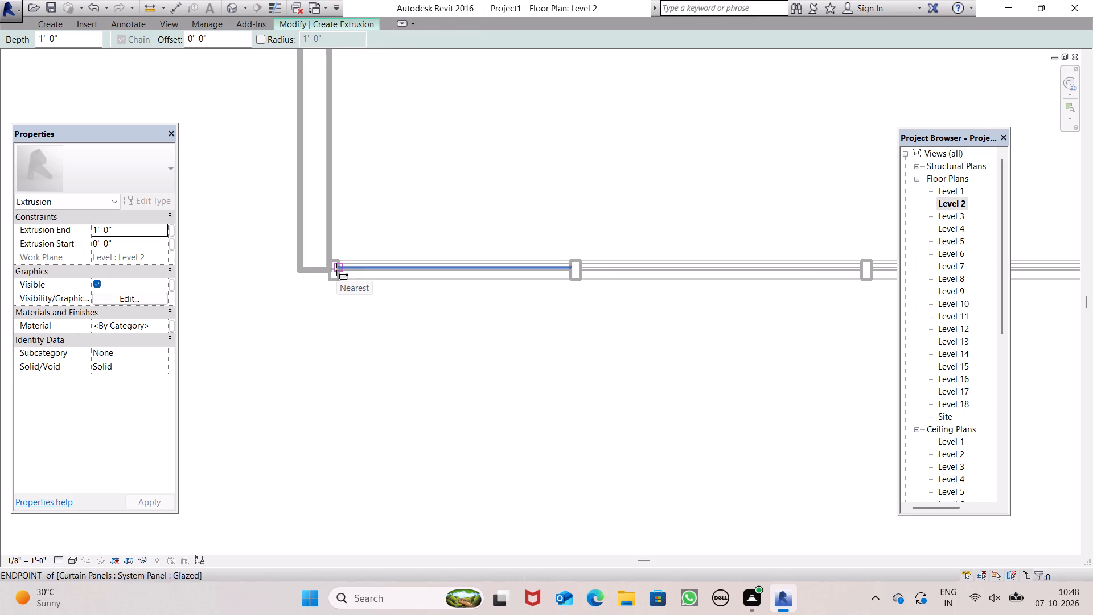
pyautogui.scroll(9, 336, 269)
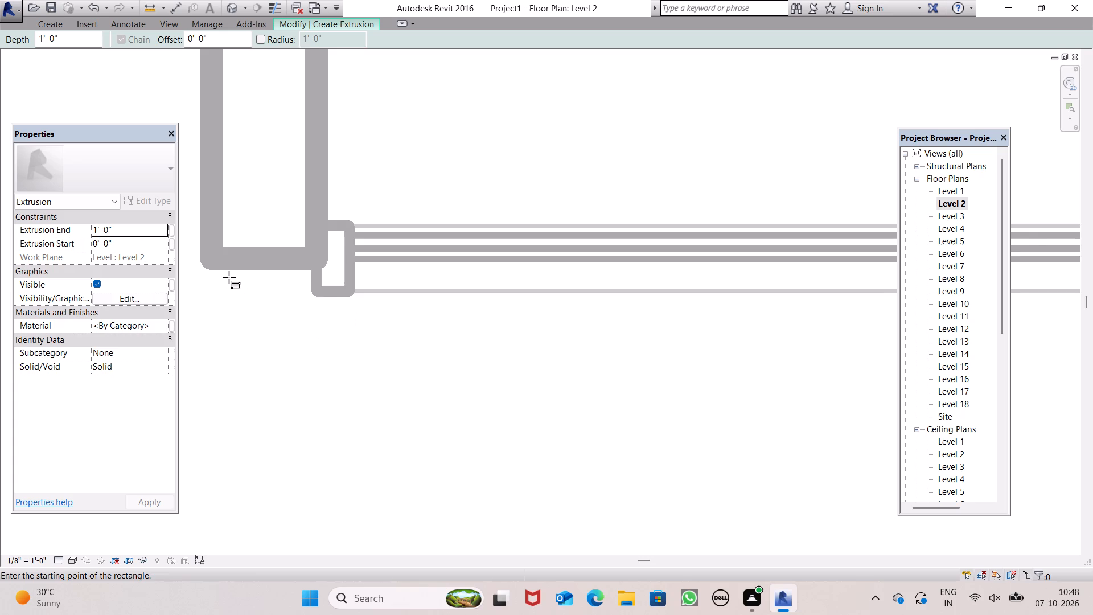
pyautogui.scroll(-4, 229, 277)
pyautogui.scroll(-9, 299, 225)
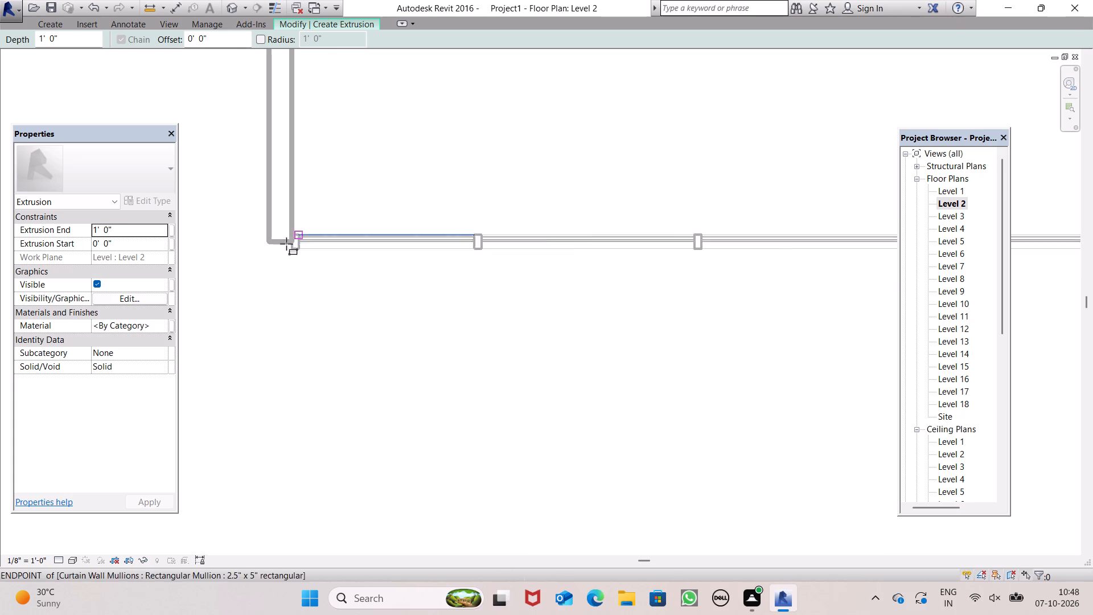
pyautogui.scroll(13, 306, 261)
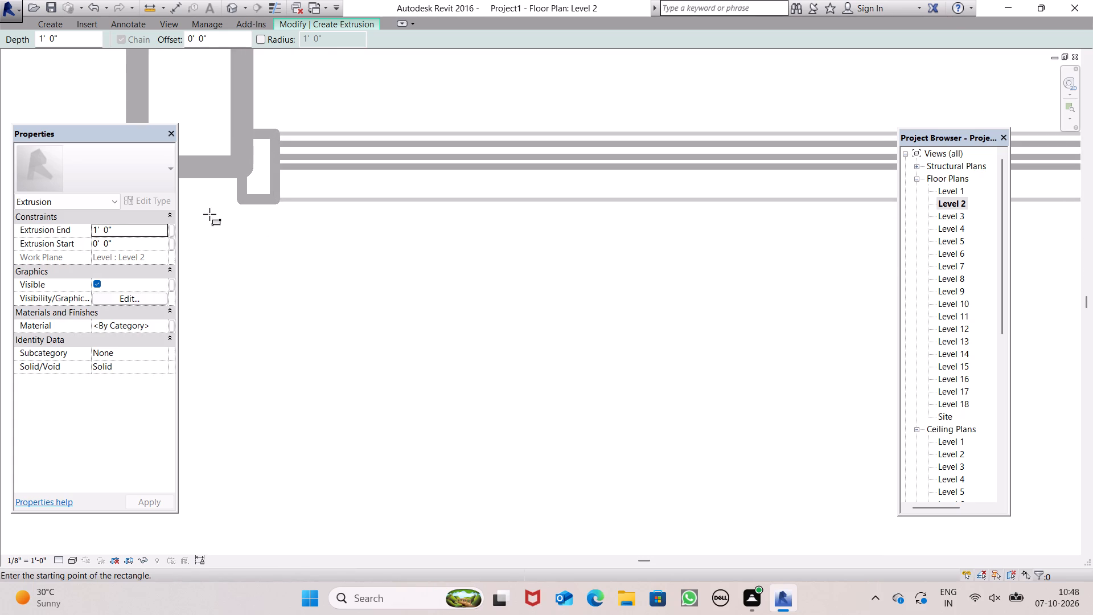
pyautogui.scroll(-4, 347, 212)
pyautogui.scroll(4, 301, 222)
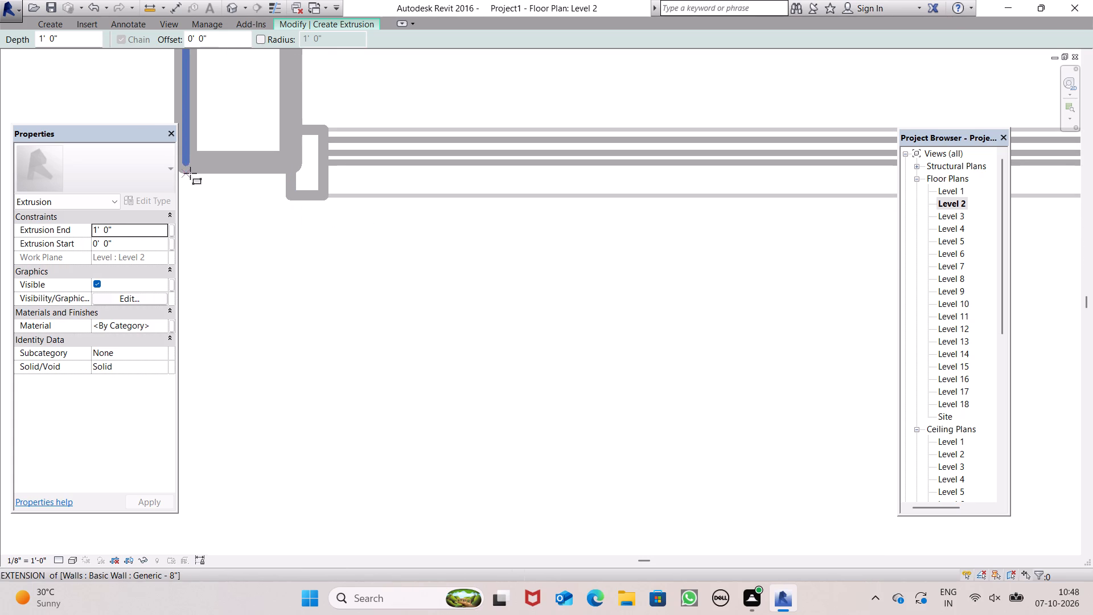
pyautogui.click(190, 173)
pyautogui.click(286, 261)
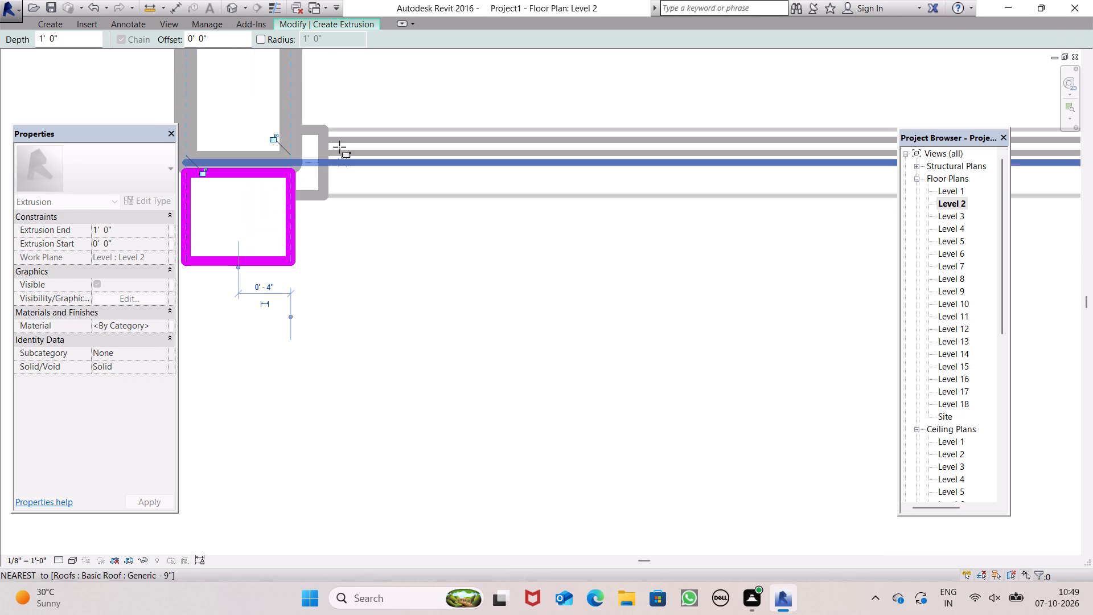
# Finish the rectangle as a 1' 0" deep solid extrusion and finish the in-place model.
pyautogui.press('space')
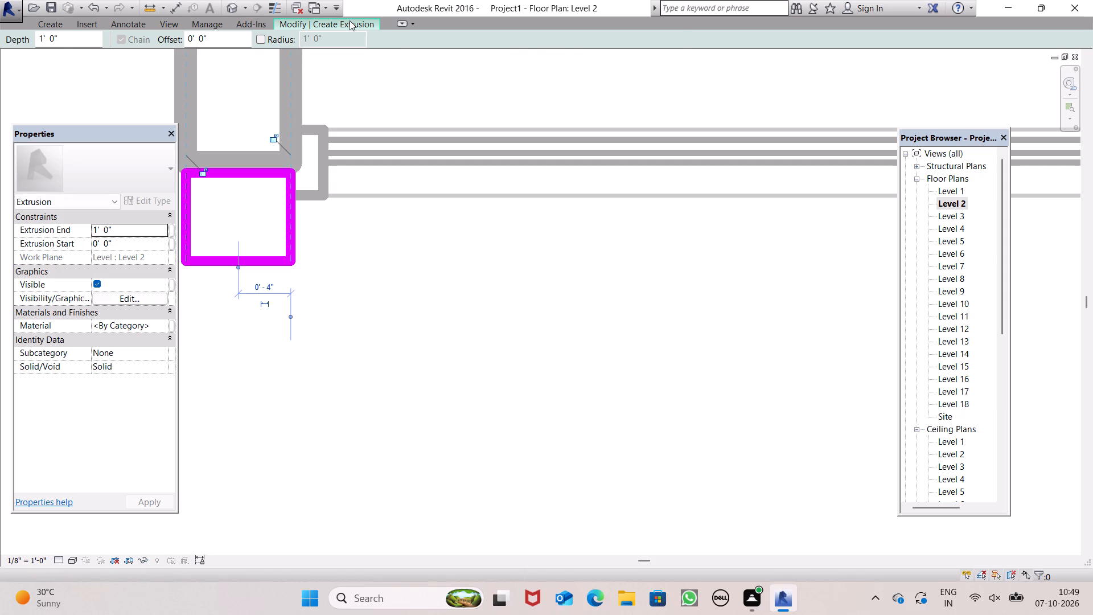
pyautogui.click(350, 20)
pyautogui.click(482, 72)
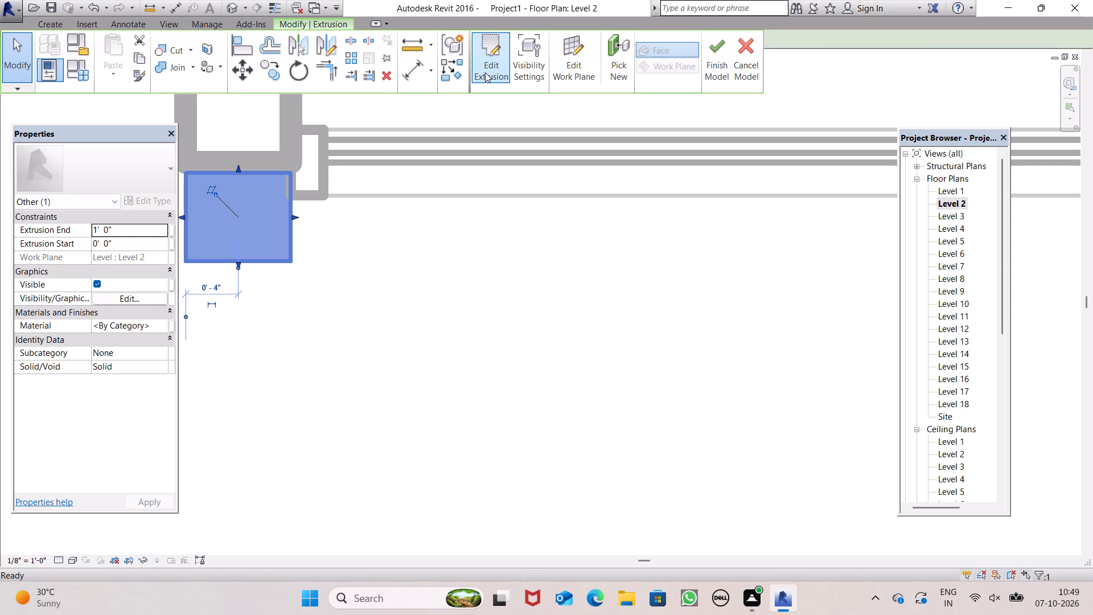
pyautogui.click(710, 64)
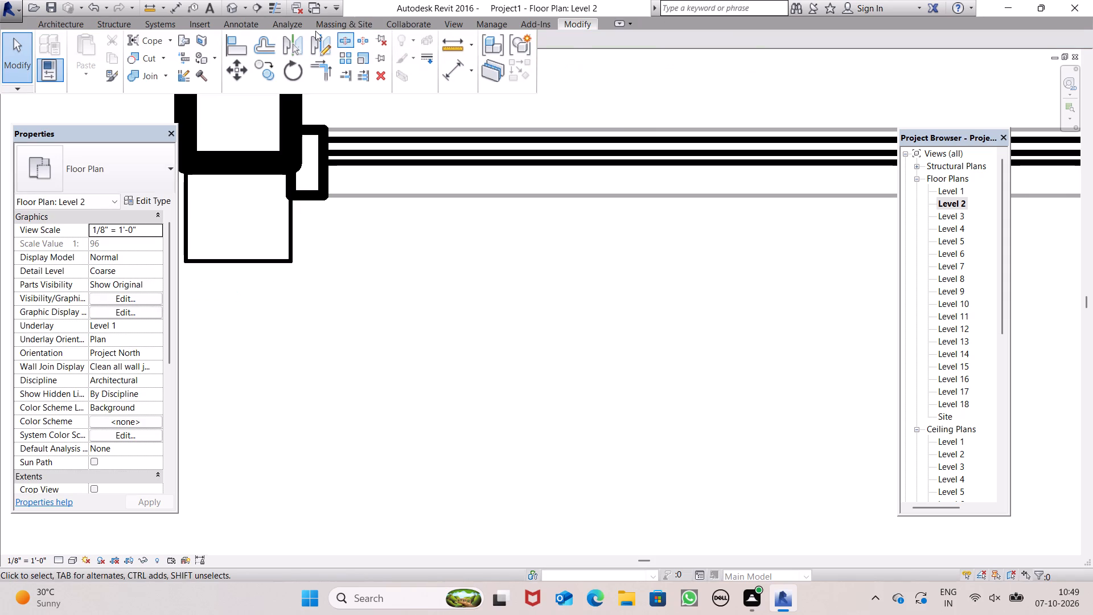
# In 3D, stretch the small corner extrusion along the Level 2 slab edge to just past the curtain wall's first bay.
pyautogui.click(234, 11)
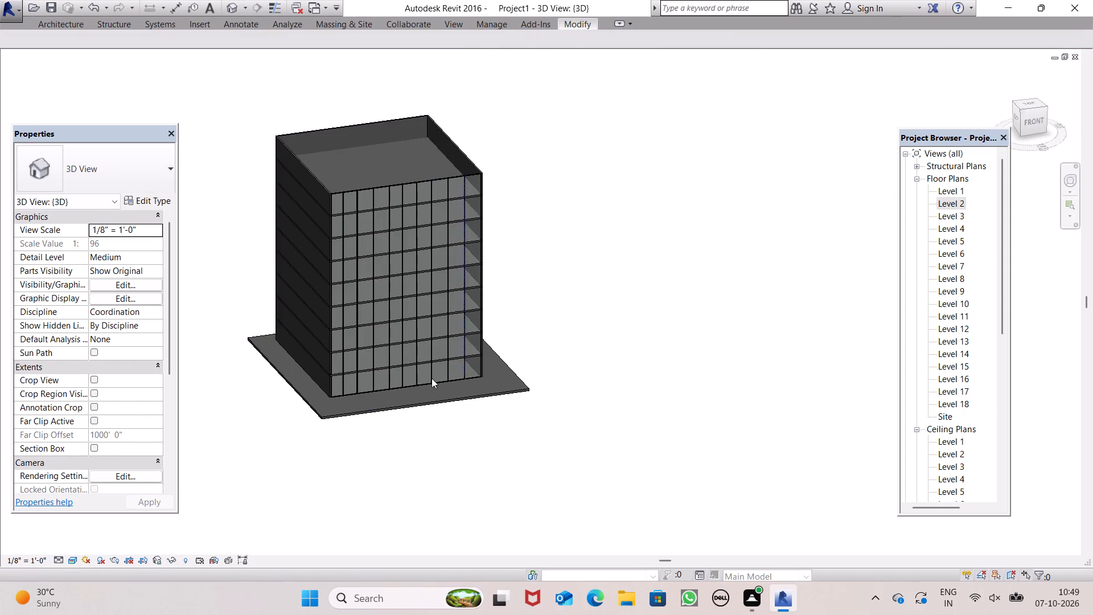
pyautogui.scroll(4, 303, 418)
pyautogui.scroll(4, 354, 349)
pyautogui.scroll(-1, 354, 348)
pyautogui.scroll(10, 354, 348)
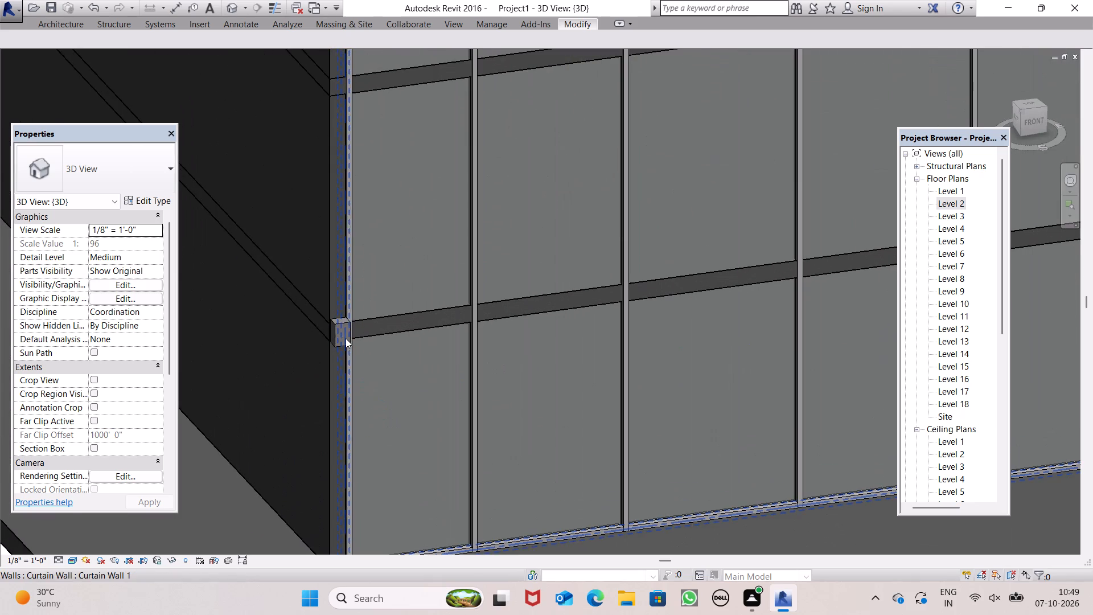
pyautogui.click(338, 337)
pyautogui.scroll(7, 393, 335)
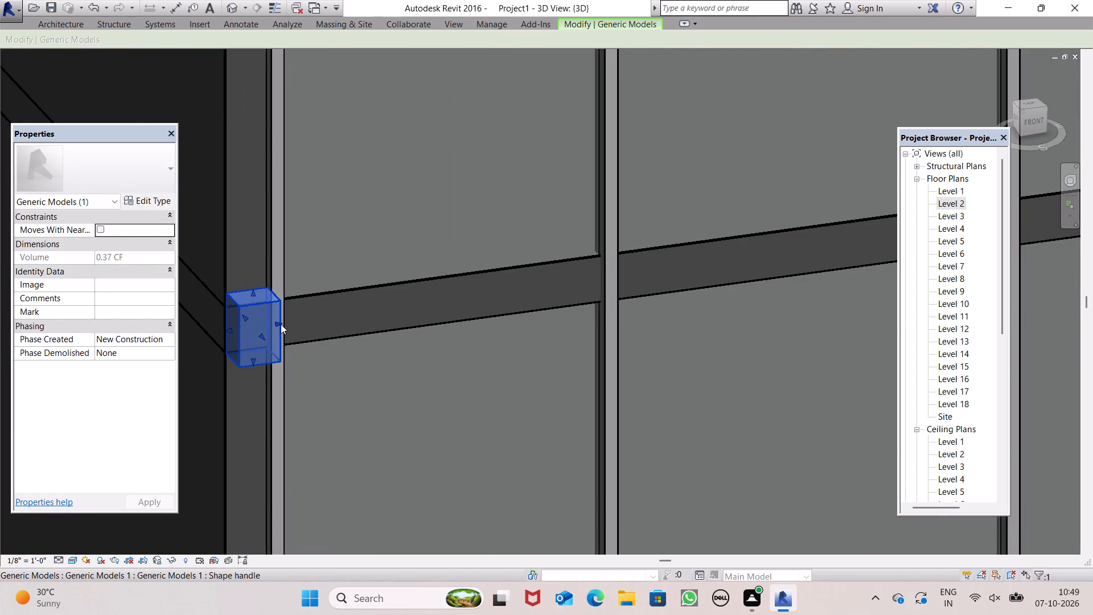
pyautogui.moveTo(280, 320); pyautogui.dragTo(623, 296)
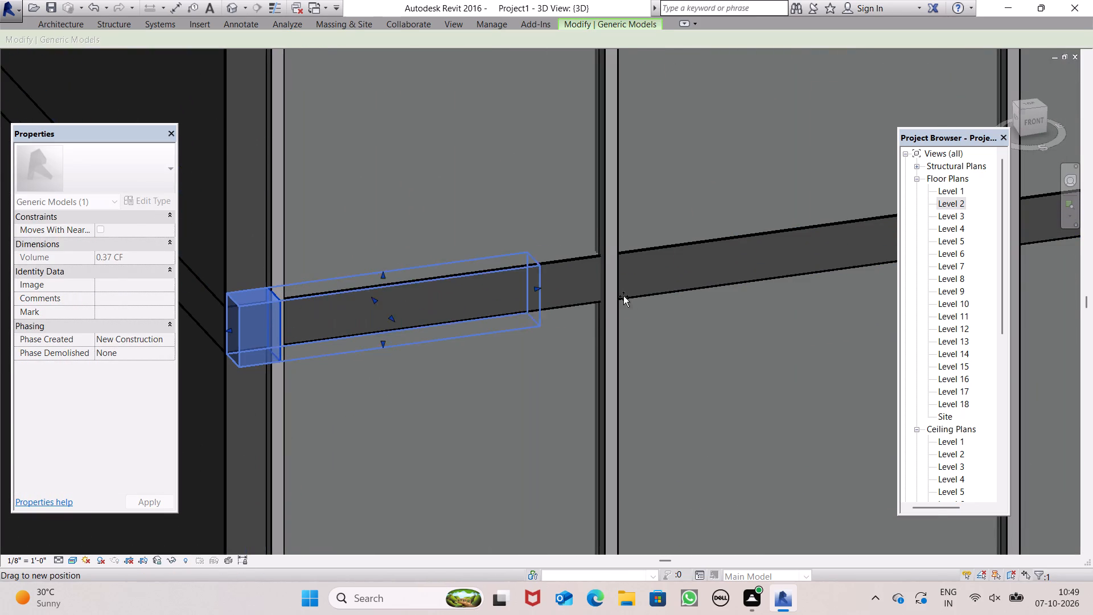
pyautogui.moveTo(623, 296); pyautogui.dragTo(708, 296)
pyautogui.moveTo(829, 285); pyautogui.dragTo(1031, 256)
# Stretch the extrusion's free end further along the Level 2 slab edge to about the middle of the front facade.
pyautogui.scroll(-3, 475, 266)
pyautogui.scroll(-7, 357, 258)
pyautogui.scroll(1, 360, 270)
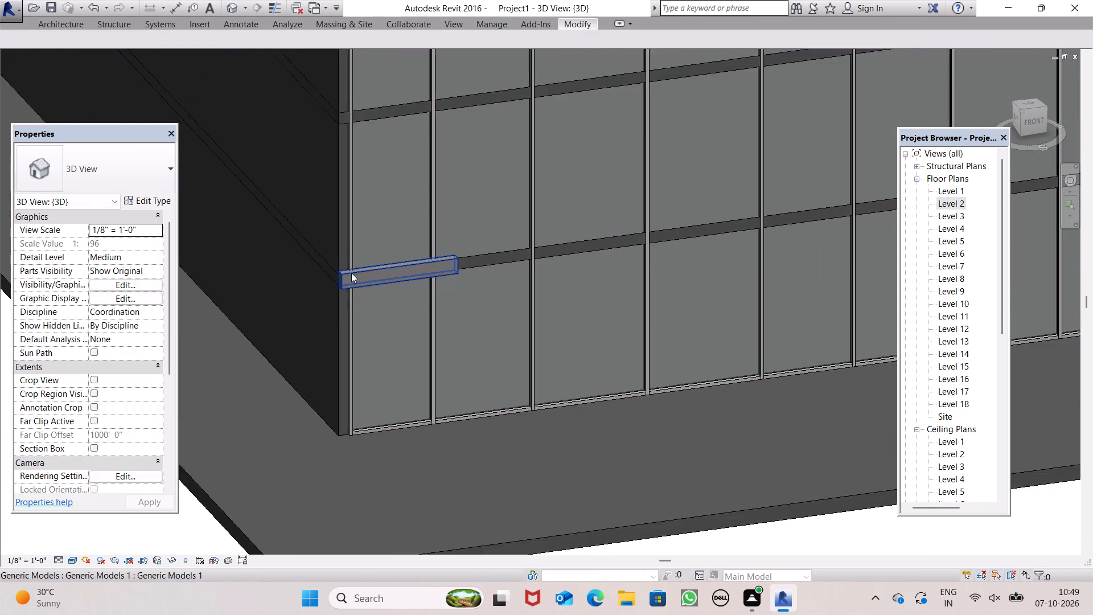
pyautogui.scroll(-2, 367, 280)
pyautogui.scroll(-8, 326, 318)
pyautogui.scroll(5, 619, 272)
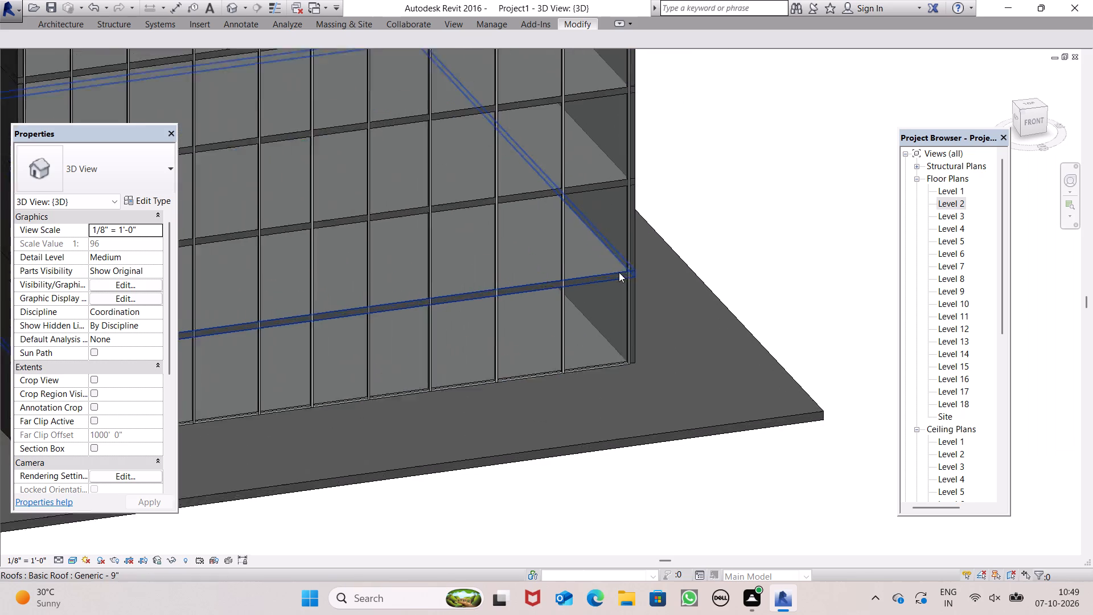
pyautogui.scroll(2, 619, 272)
pyautogui.scroll(-6, 609, 240)
pyautogui.scroll(-1, 418, 336)
pyautogui.scroll(14, 346, 309)
pyautogui.click(300, 304)
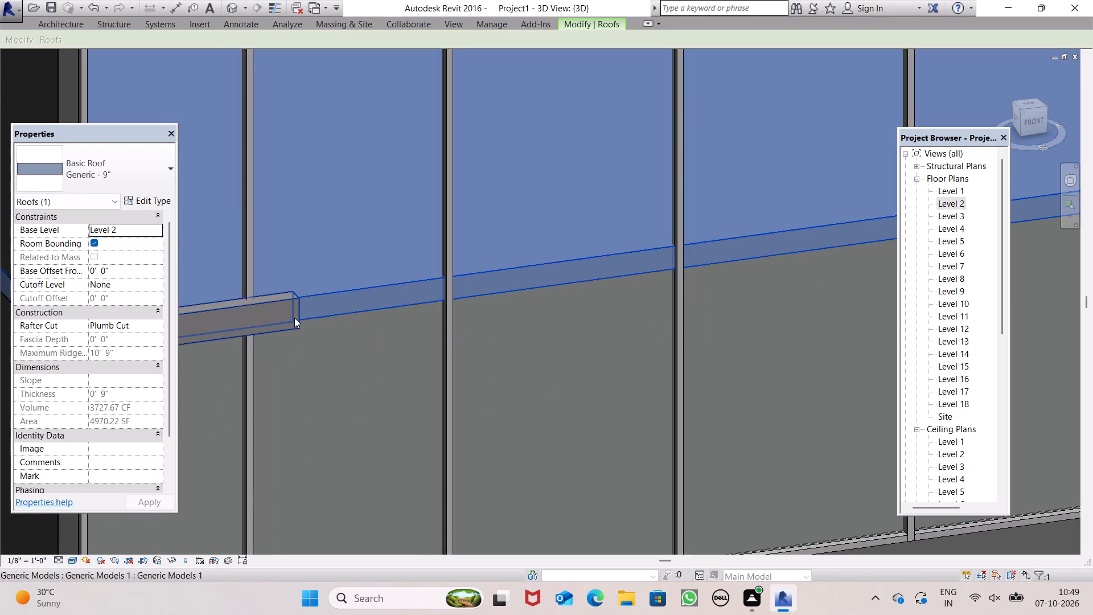
pyautogui.click(294, 318)
pyautogui.moveTo(299, 308); pyautogui.dragTo(964, 188)
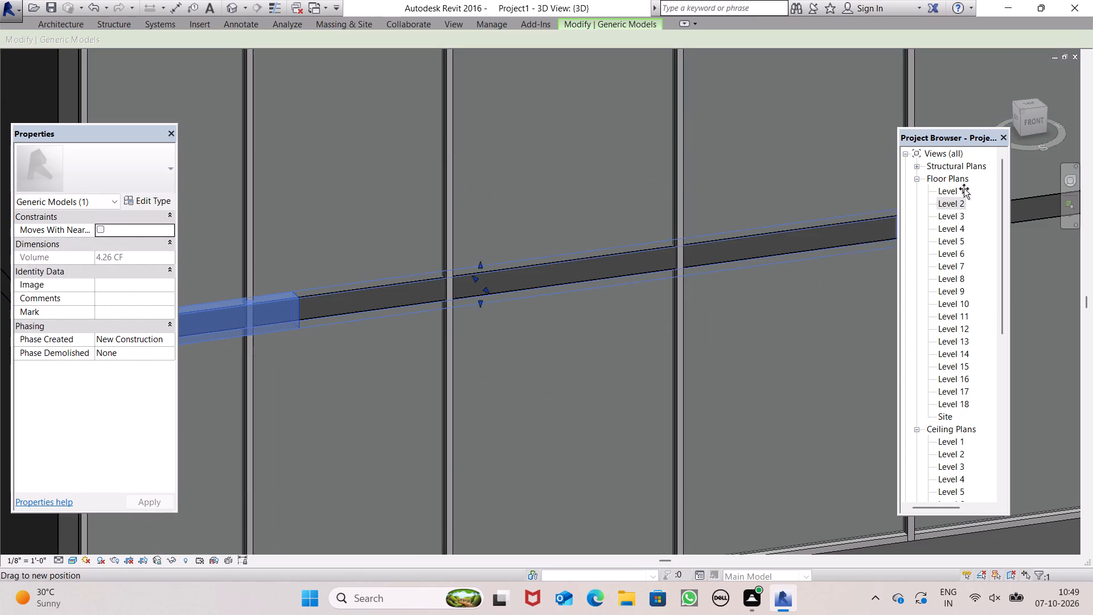
pyautogui.moveTo(964, 188); pyautogui.dragTo(1092, 138)
pyautogui.click(1092, 134)
# Extend the extrusion's free end across the rest of the facade to the outer face of the far side wall.
pyautogui.scroll(-11, 566, 207)
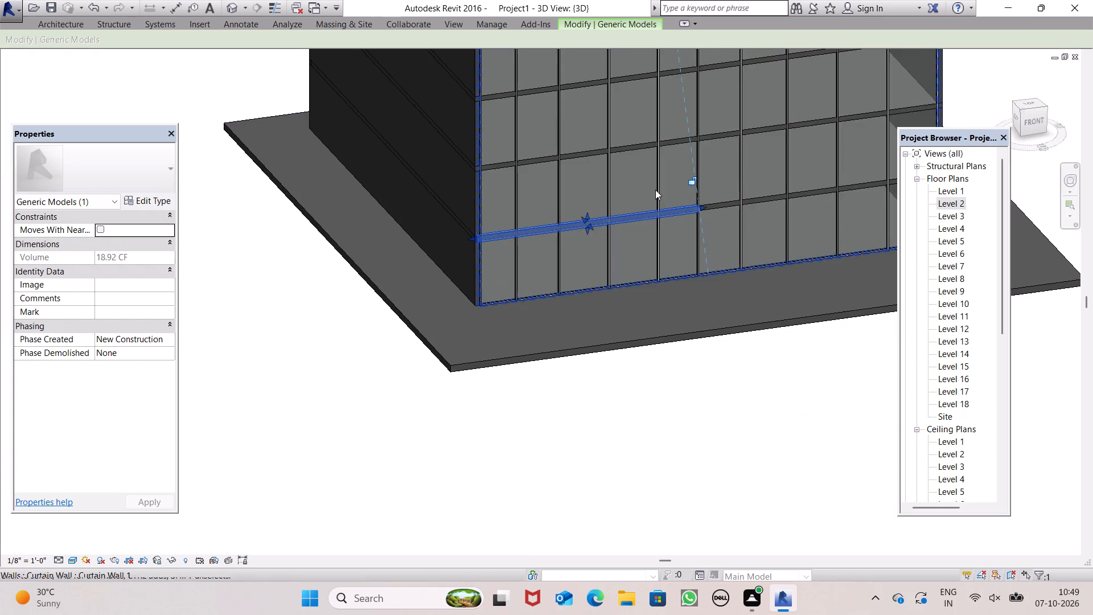
pyautogui.scroll(-3, 564, 245)
pyautogui.scroll(6, 791, 170)
pyautogui.scroll(1, 803, 219)
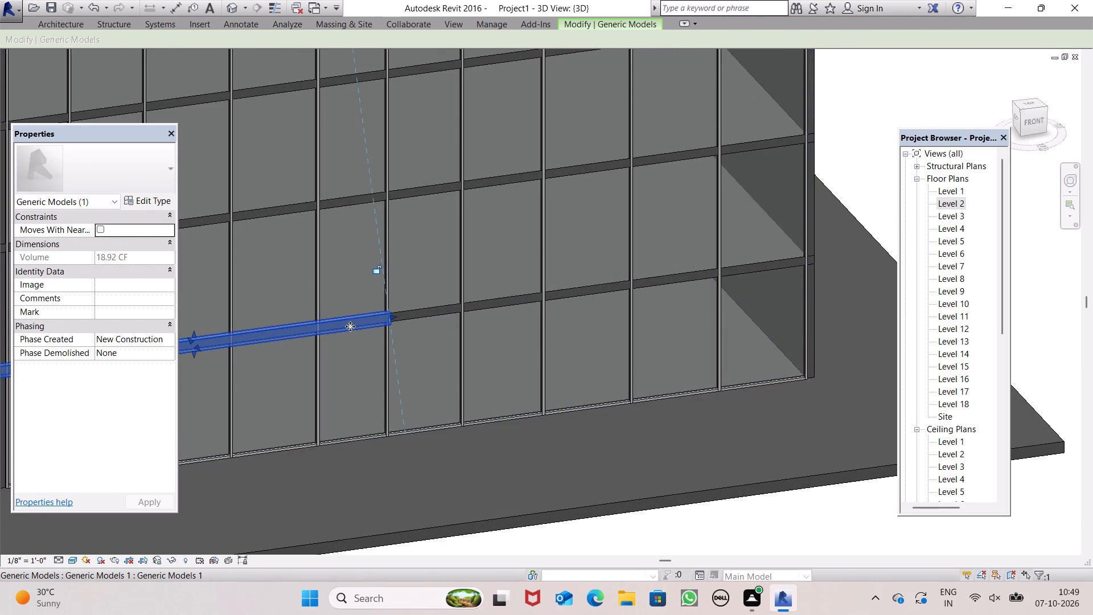
pyautogui.moveTo(392, 318); pyautogui.dragTo(820, 260)
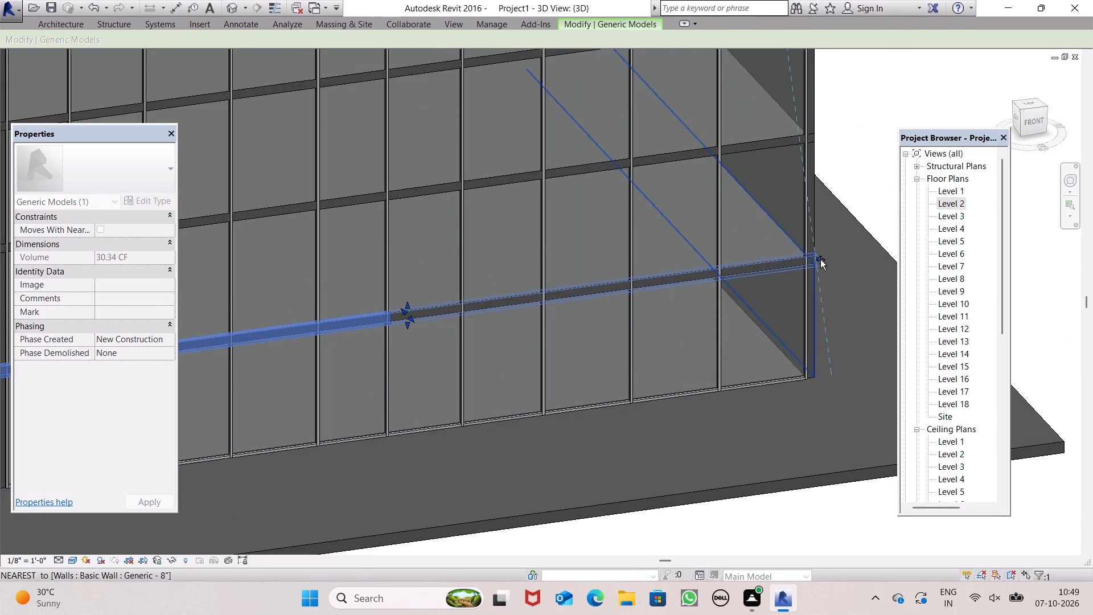
pyautogui.moveTo(820, 260); pyautogui.dragTo(814, 266)
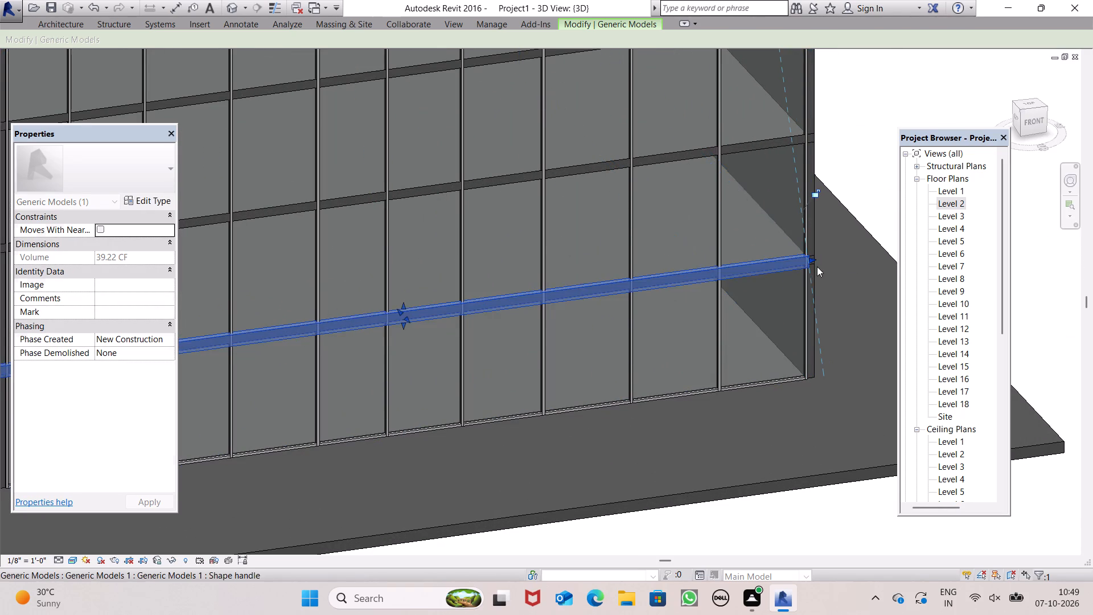
pyautogui.click(816, 266)
pyautogui.scroll(8, 862, 260)
pyautogui.click(806, 260)
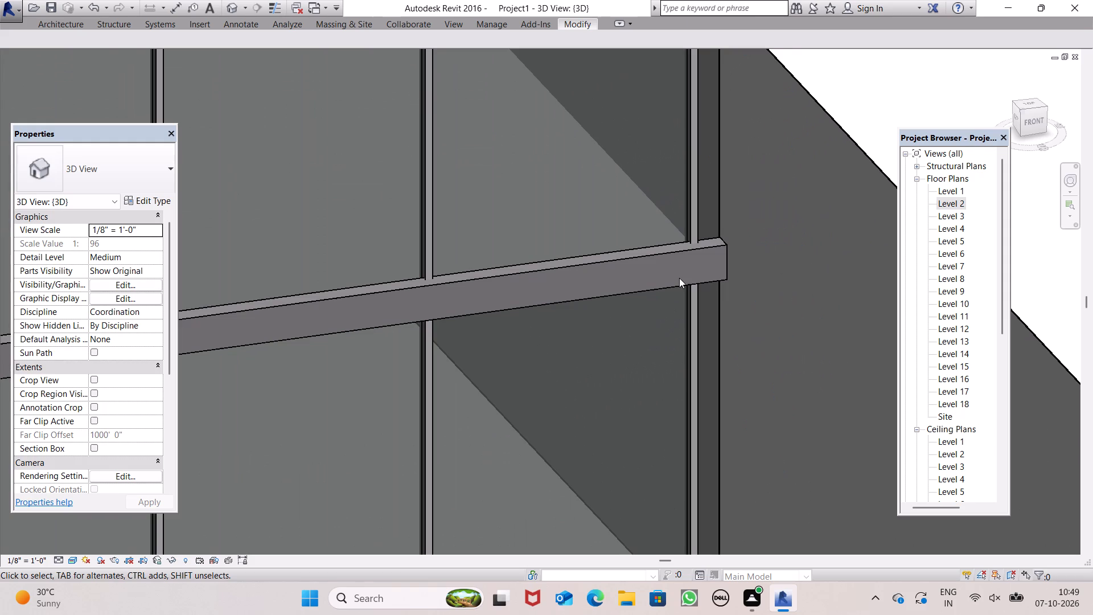
# Raise the top face of the Level 2 facade beam slightly above the slab edge to make it taller.
pyautogui.scroll(-7, 802, 184)
pyautogui.click(553, 238)
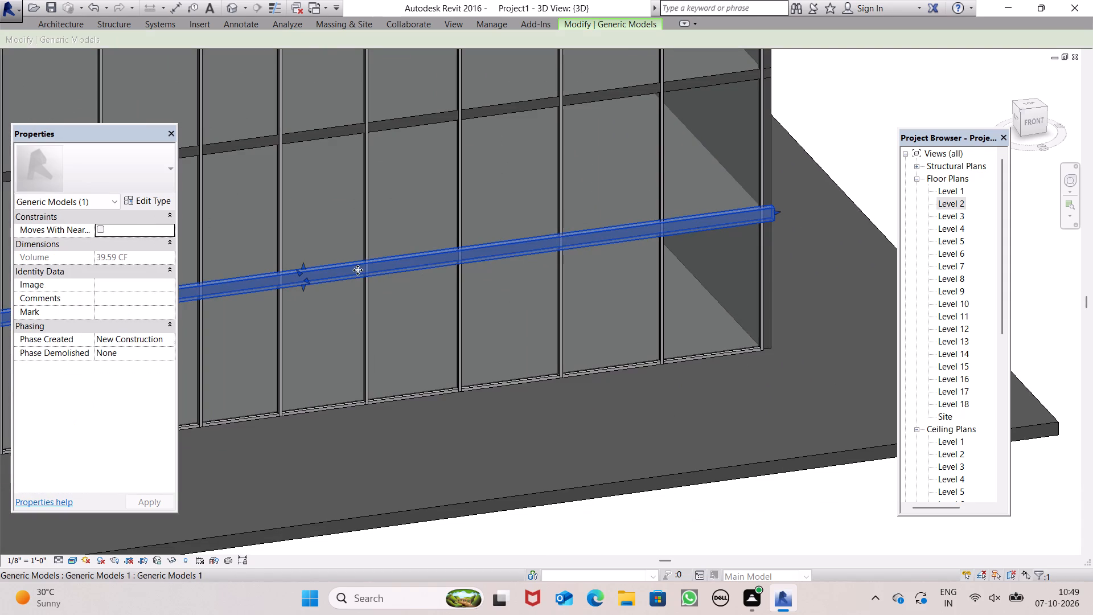
pyautogui.scroll(8, 306, 277)
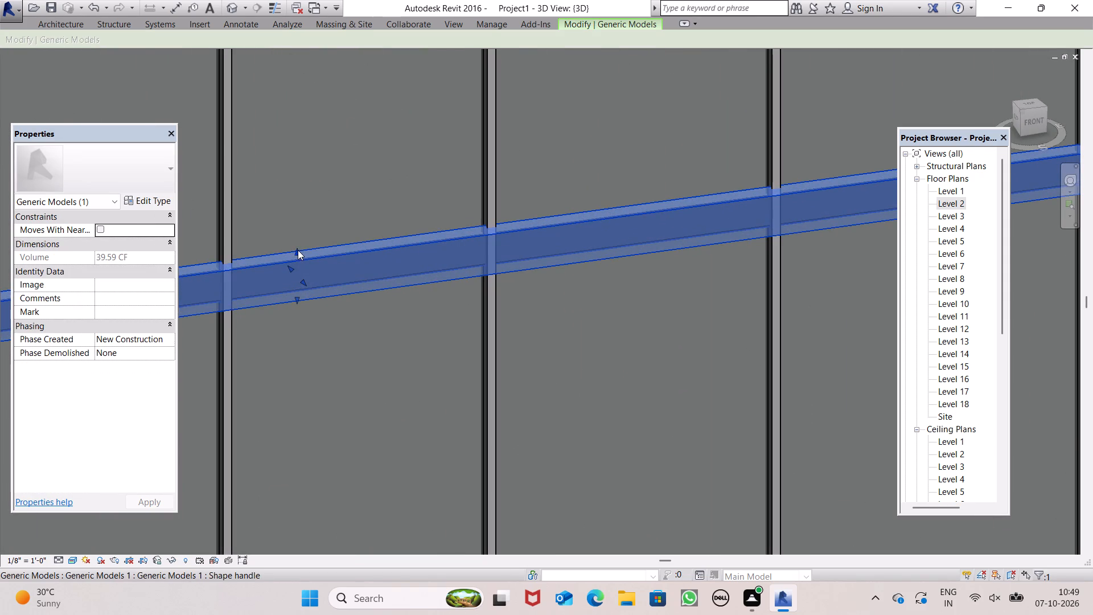
pyautogui.click(298, 250)
pyautogui.click(297, 227)
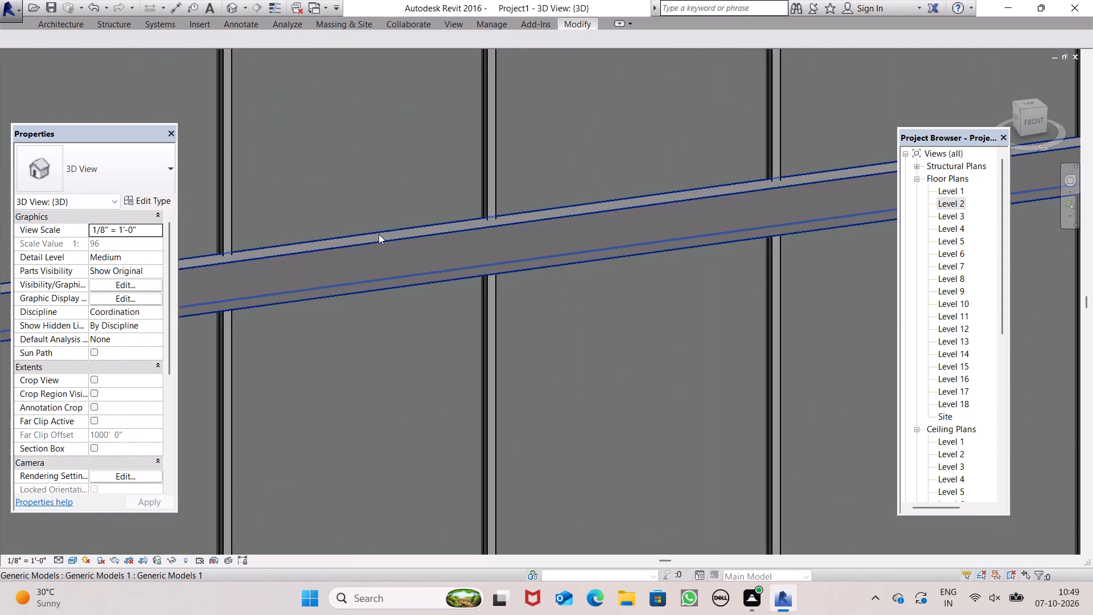
# Pull the front face of the Level 2 facade beam slightly outward from the curtain wall to make it deeper.
pyautogui.scroll(-7, 379, 234)
pyautogui.scroll(-6, 797, 210)
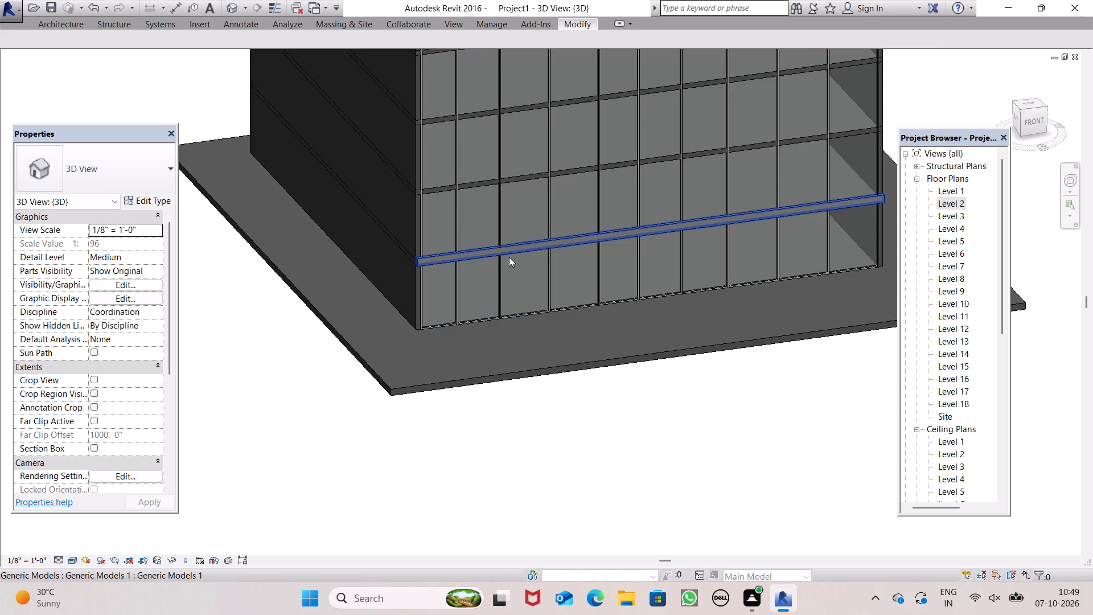
pyautogui.scroll(1, 509, 257)
pyautogui.scroll(-2, 515, 270)
pyautogui.scroll(-1, 346, 267)
pyautogui.scroll(-4, 642, 289)
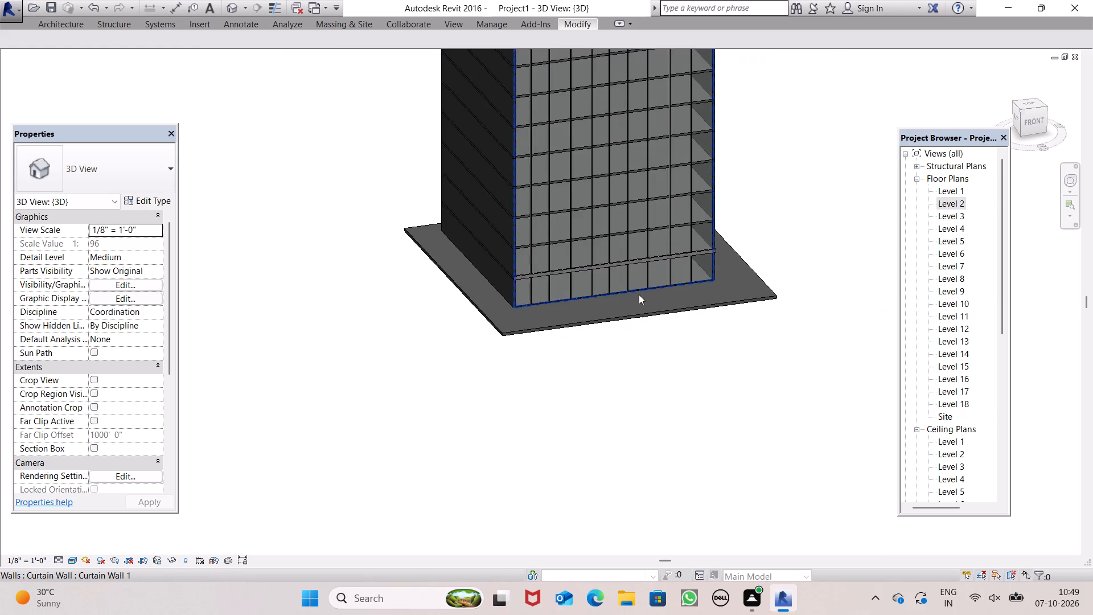
pyautogui.keyDown('shift'); pyautogui.moveTo(636, 294); pyautogui.dragTo(575, 222, button='middle'); pyautogui.keyUp('shift')
pyautogui.scroll(7, 504, 263)
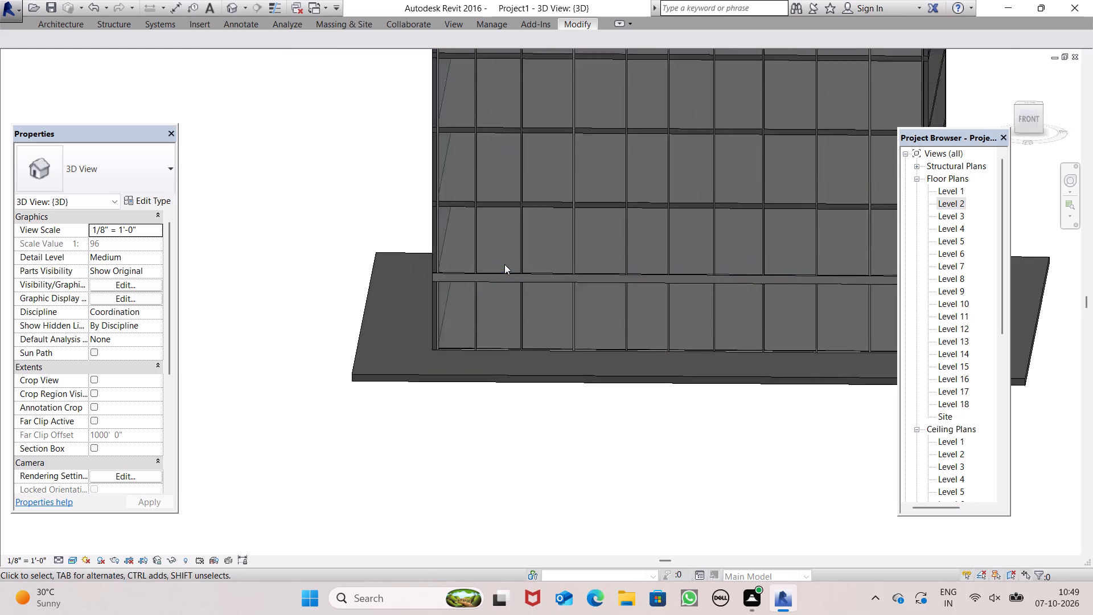
pyautogui.scroll(3, 558, 310)
pyautogui.scroll(-1, 558, 310)
pyautogui.click(615, 269)
pyautogui.scroll(3, 771, 275)
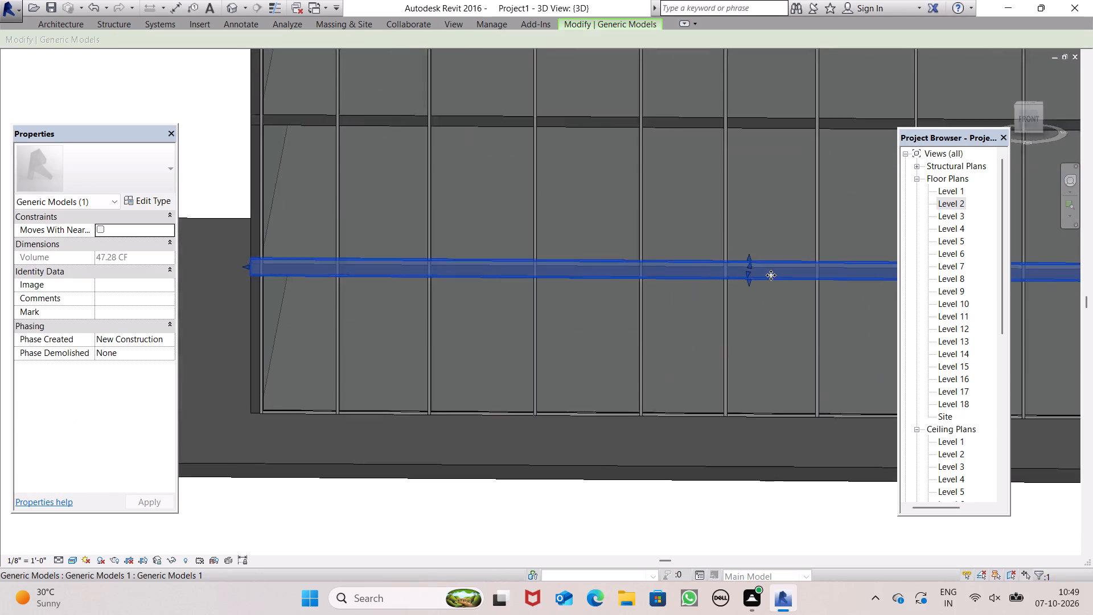
pyautogui.scroll(4, 771, 275)
pyautogui.moveTo(746, 274); pyautogui.dragTo(717, 435, button='middle')
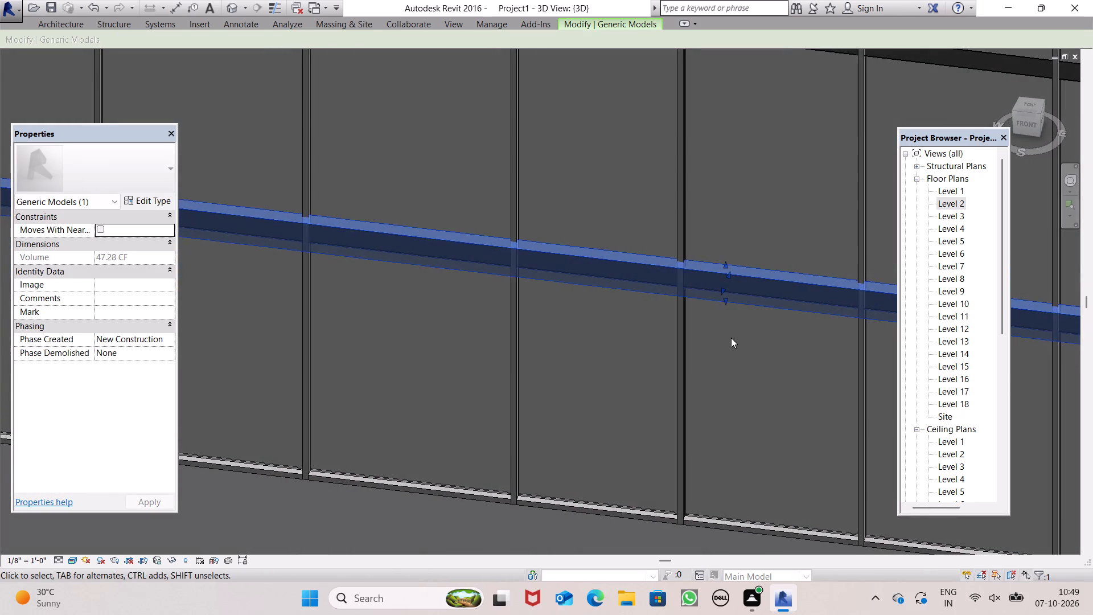
pyautogui.scroll(1, 731, 338)
pyautogui.scroll(5, 745, 274)
pyautogui.doubleClick(699, 288)
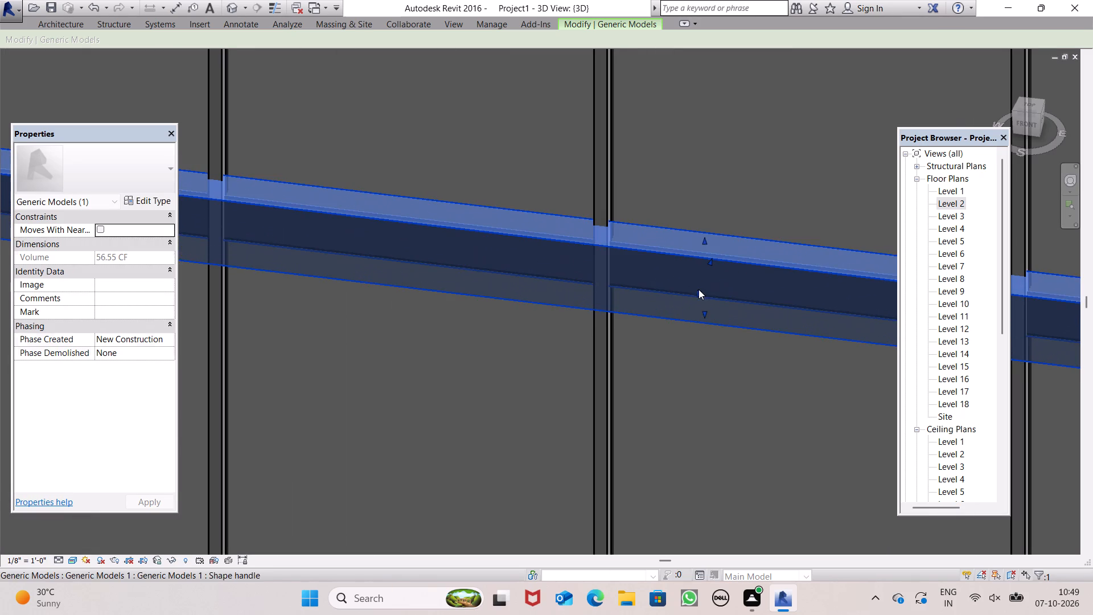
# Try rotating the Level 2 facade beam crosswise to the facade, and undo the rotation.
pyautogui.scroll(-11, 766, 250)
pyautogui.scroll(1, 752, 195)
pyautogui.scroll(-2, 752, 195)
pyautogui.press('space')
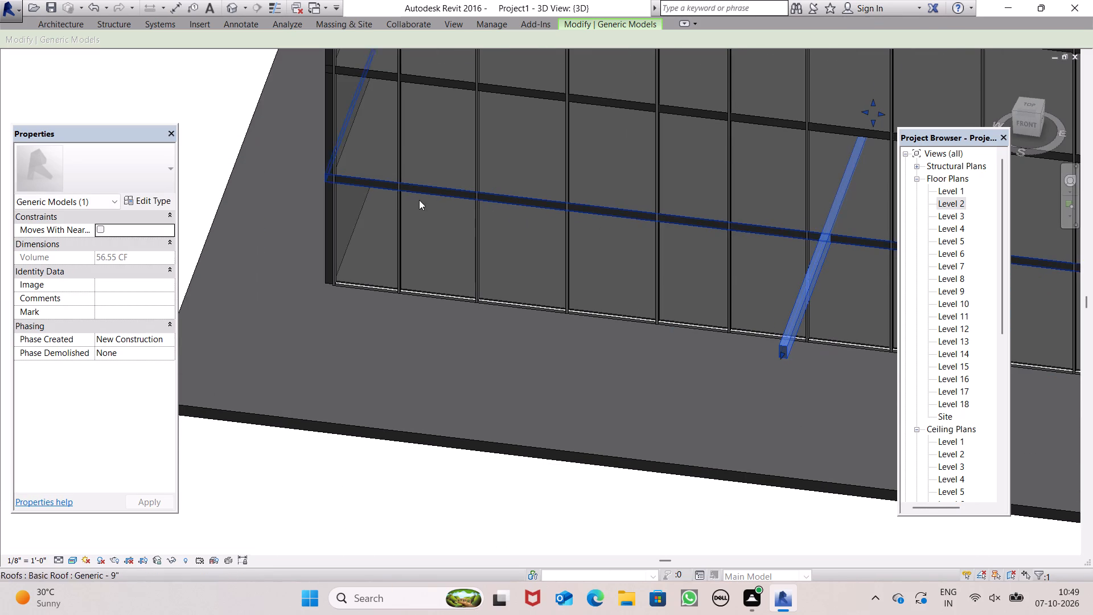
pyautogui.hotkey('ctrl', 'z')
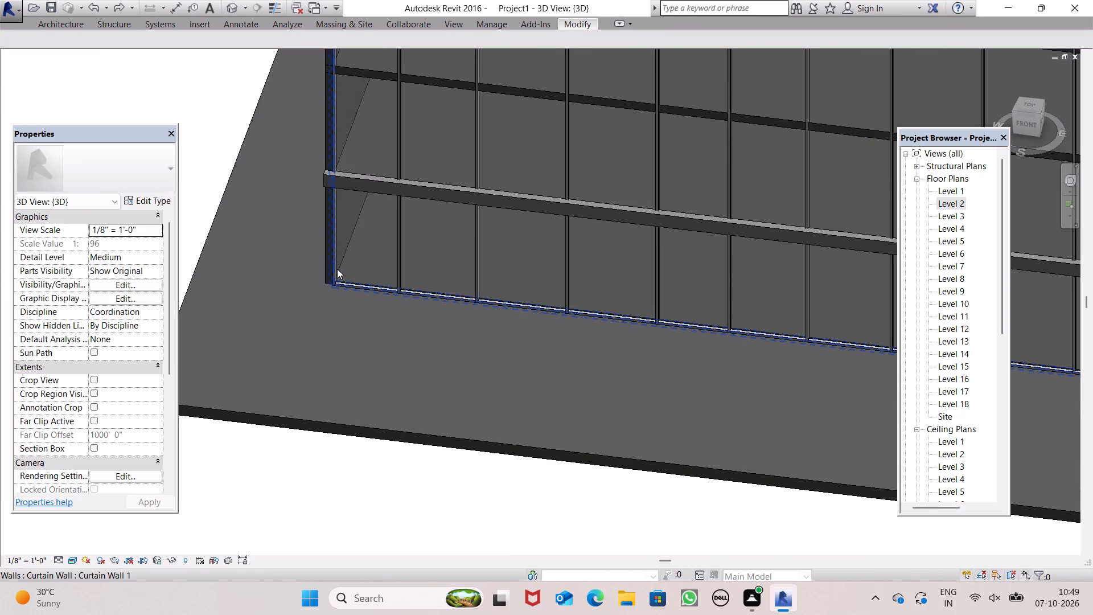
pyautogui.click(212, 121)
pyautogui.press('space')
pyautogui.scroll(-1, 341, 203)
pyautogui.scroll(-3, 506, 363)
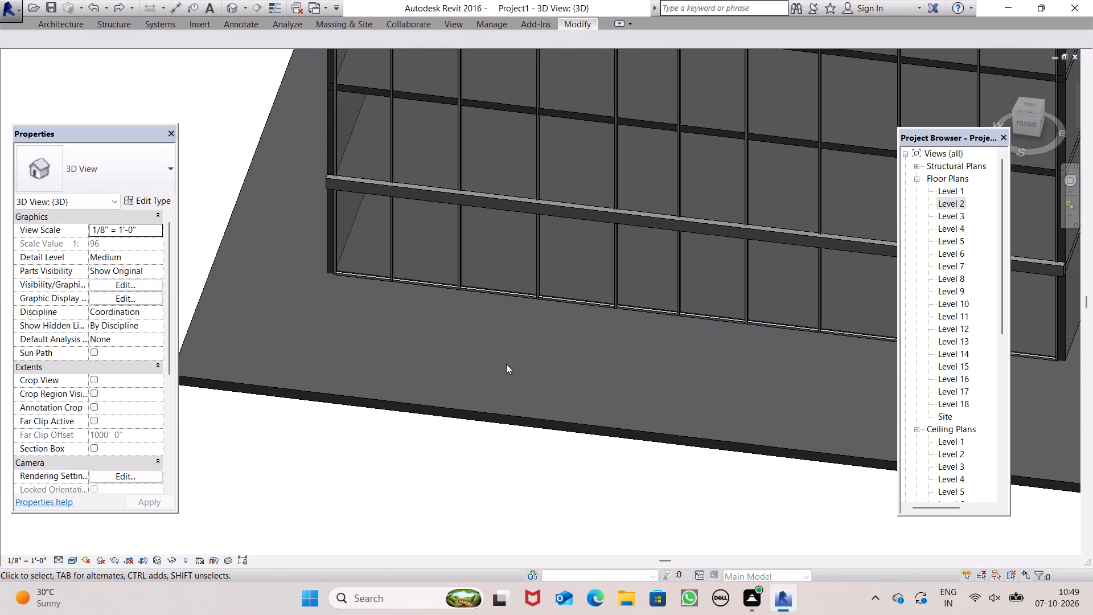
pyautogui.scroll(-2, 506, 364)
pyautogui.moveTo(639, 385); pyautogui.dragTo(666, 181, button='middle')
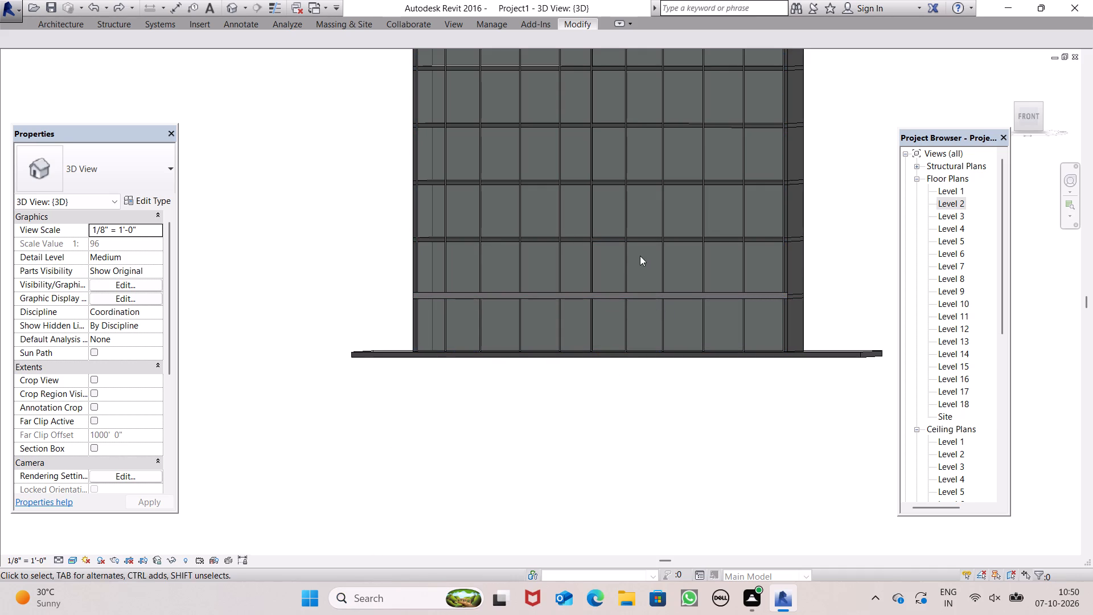
# In the Level 1 floor plan, start a new in-place model and look through the family categories for it.
pyautogui.doubleClick(956, 195)
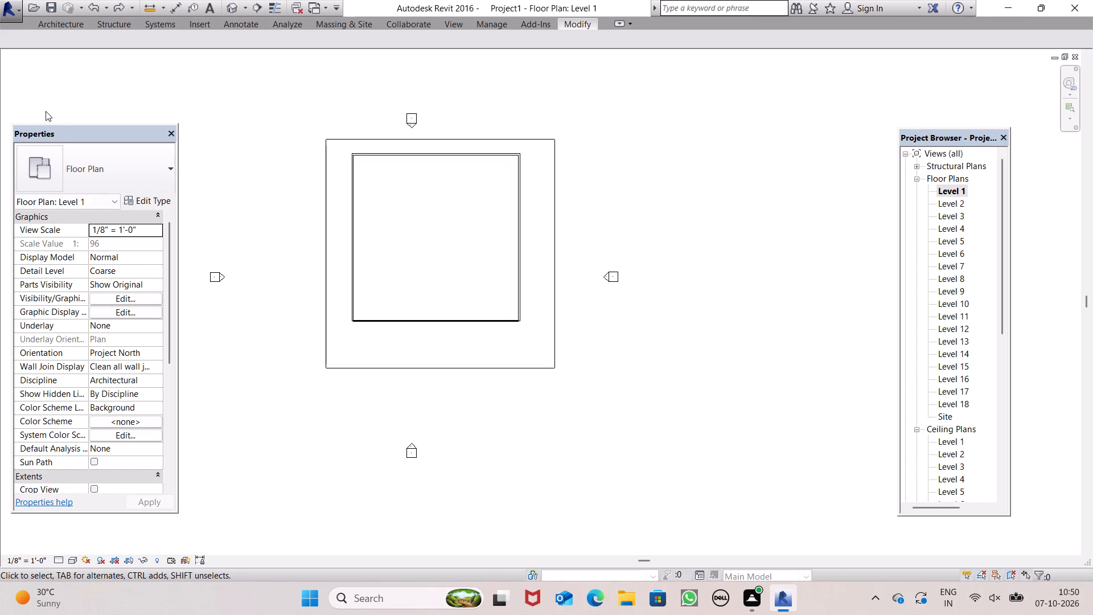
pyautogui.click(70, 21)
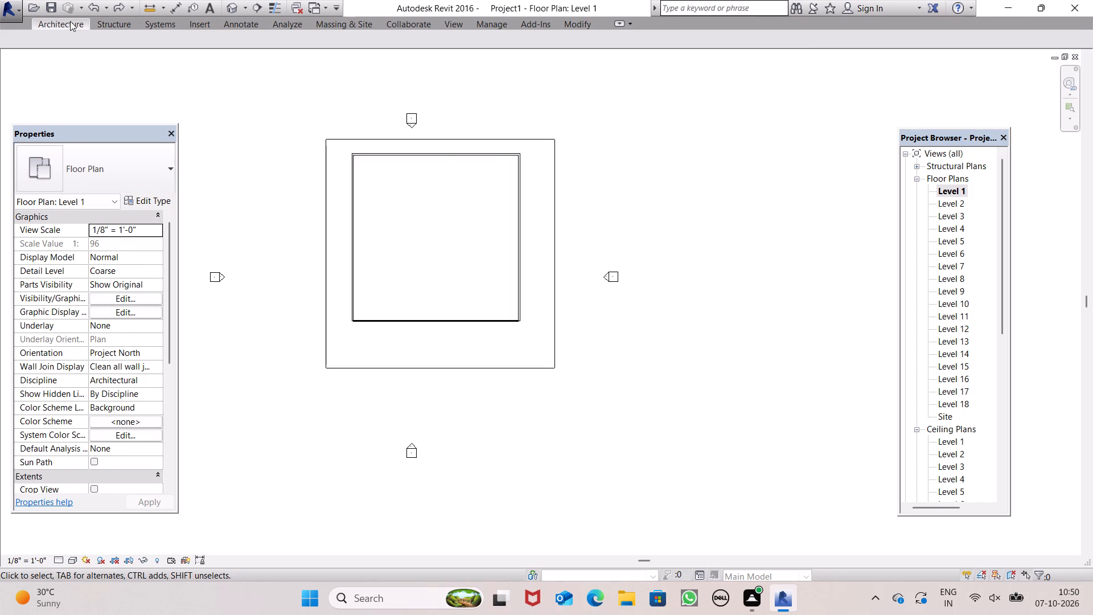
pyautogui.click(145, 78)
pyautogui.click(198, 134)
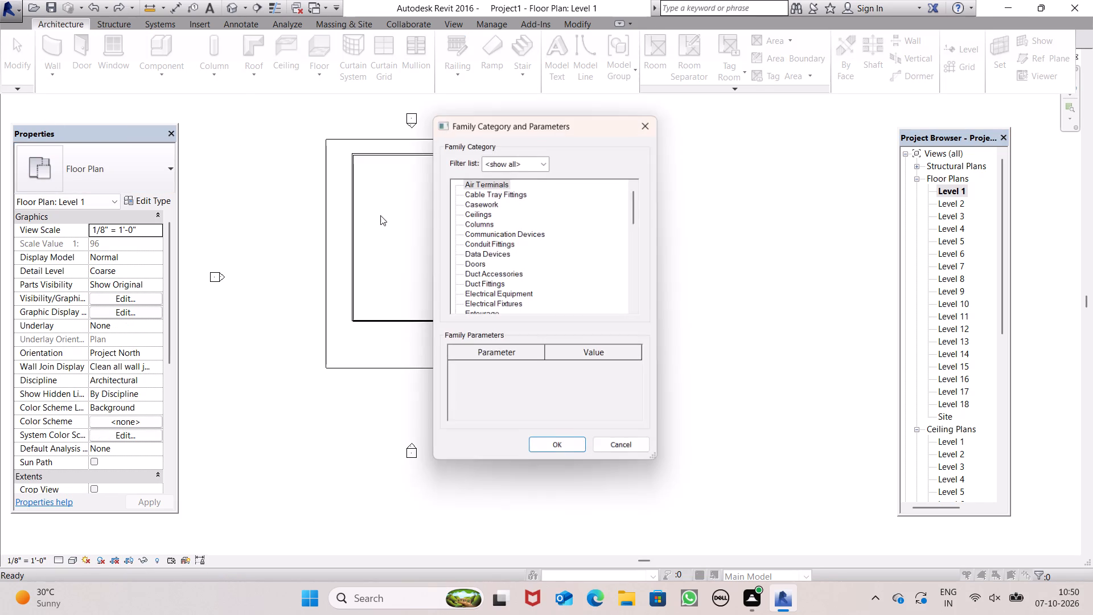
pyautogui.scroll(-4, 470, 257)
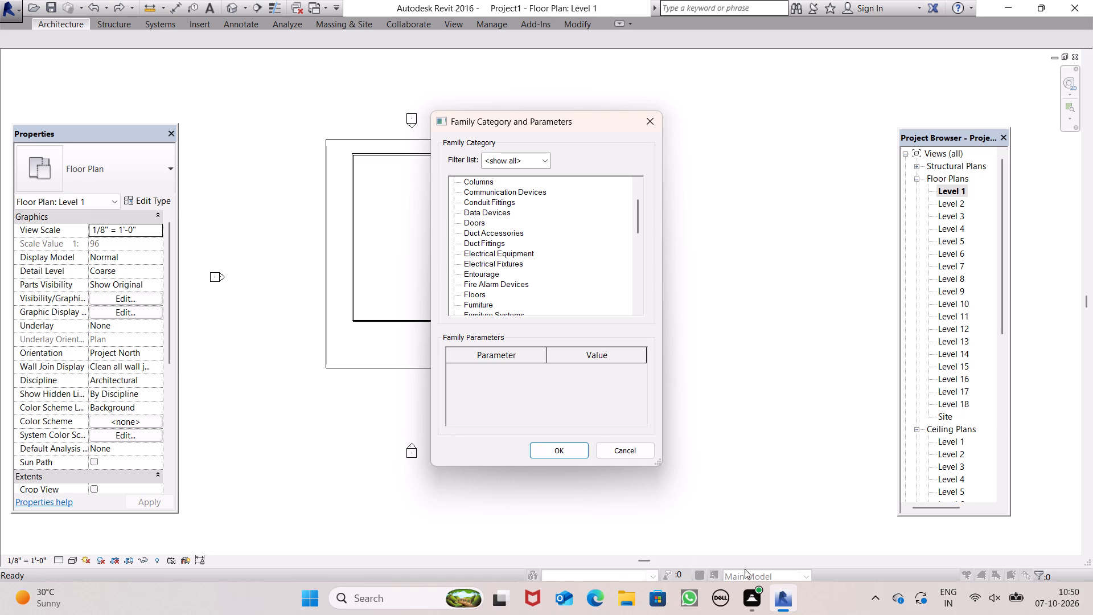
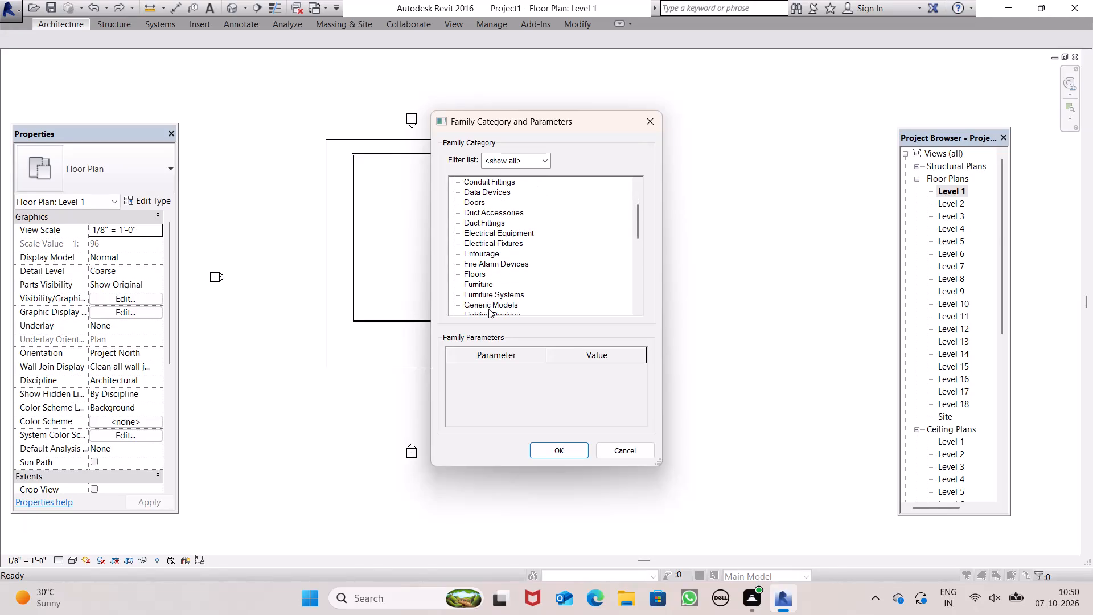
# Set the in-place family category to Generic Models and accept the default model name.
pyautogui.click(488, 302)
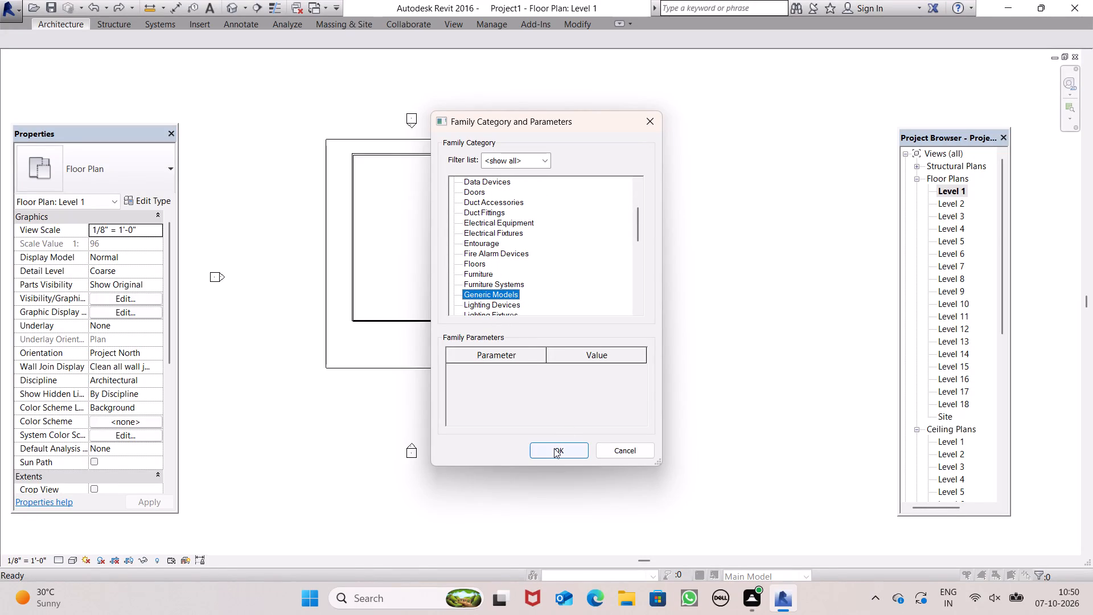
pyautogui.click(553, 448)
pyautogui.click(558, 314)
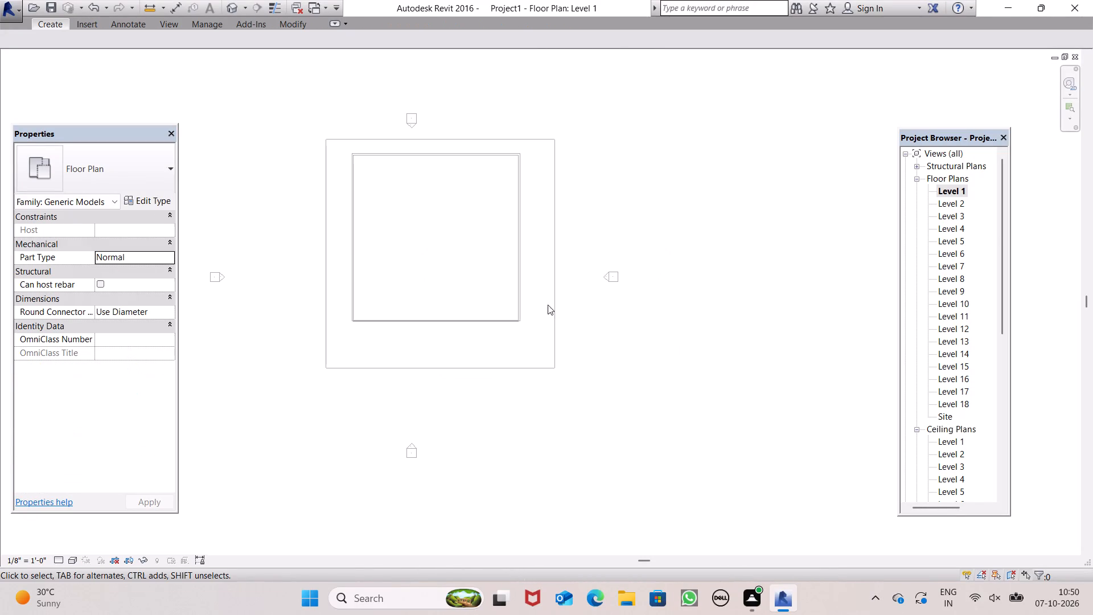
# Start an extrusion and sketch two similar rectangular column profiles, each about 1'-2" wide, against the outside of the front curtain wall.
pyautogui.scroll(6, 383, 316)
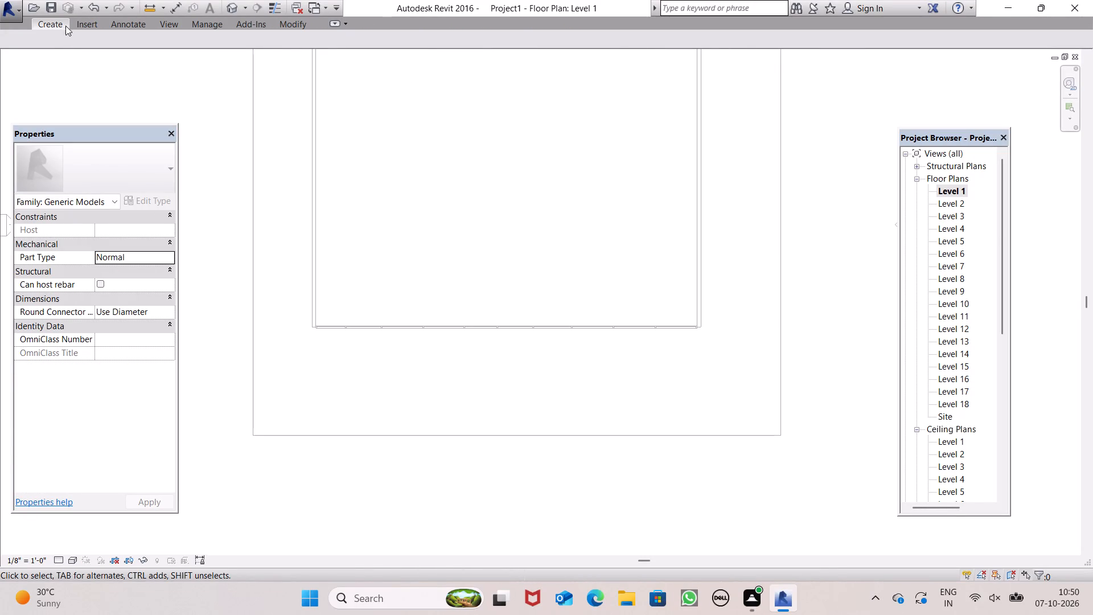
pyautogui.click(63, 22)
pyautogui.click(125, 60)
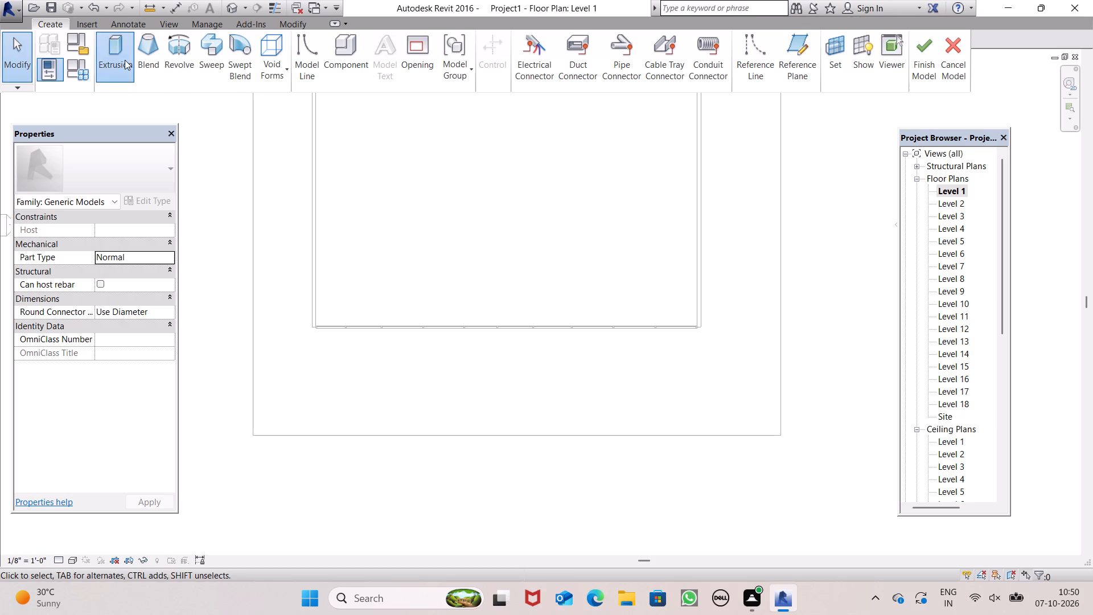
pyautogui.scroll(6, 490, 433)
pyautogui.scroll(-2, 435, 352)
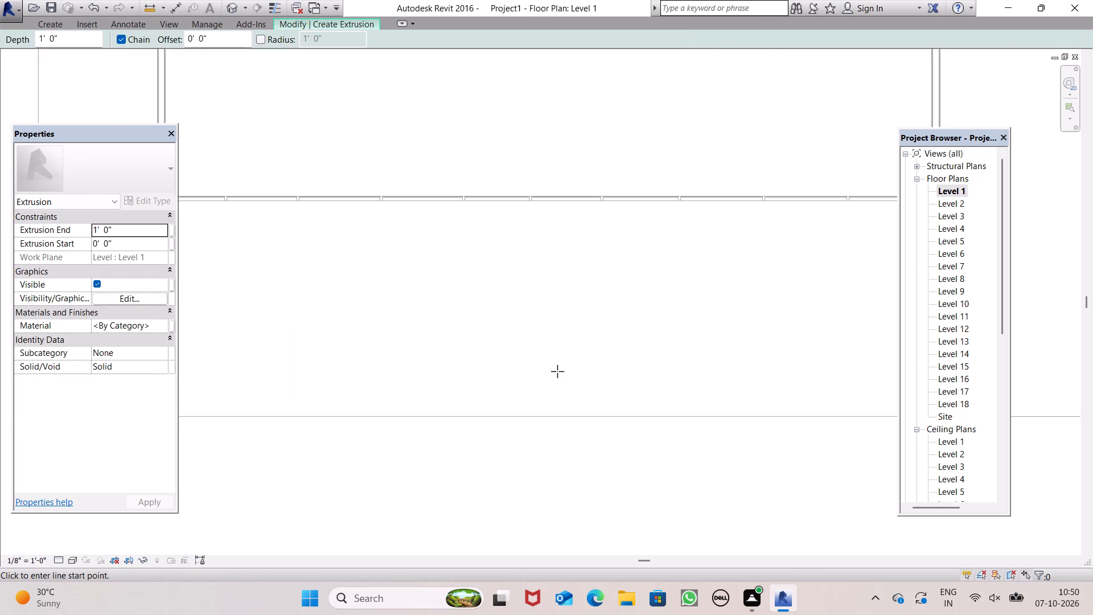
pyautogui.scroll(-4, 557, 371)
pyautogui.scroll(7, 554, 297)
pyautogui.scroll(4, 394, 268)
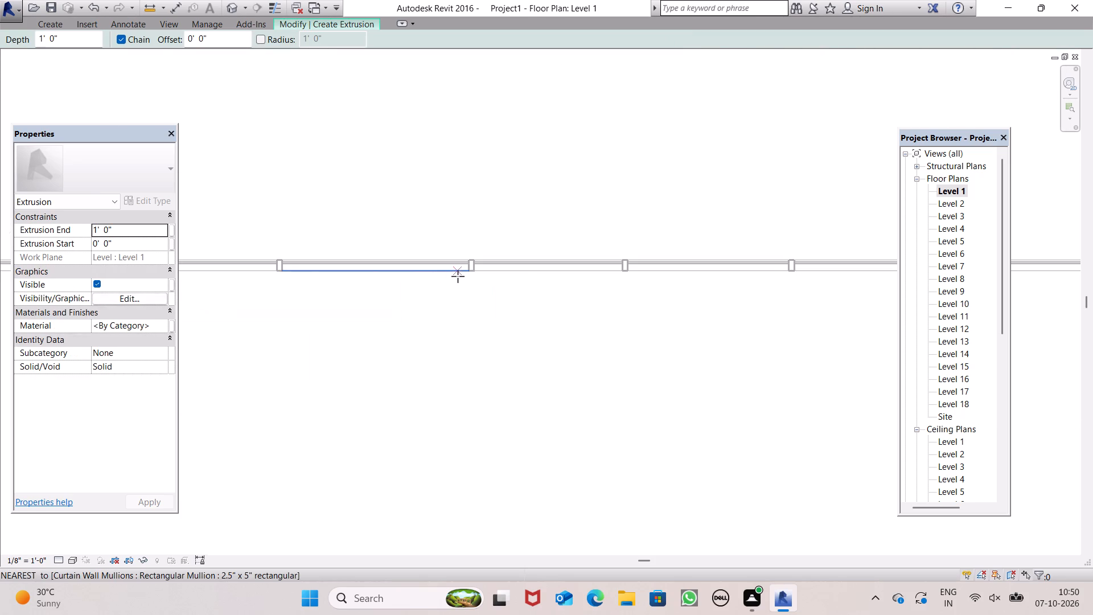
pyautogui.click(458, 276)
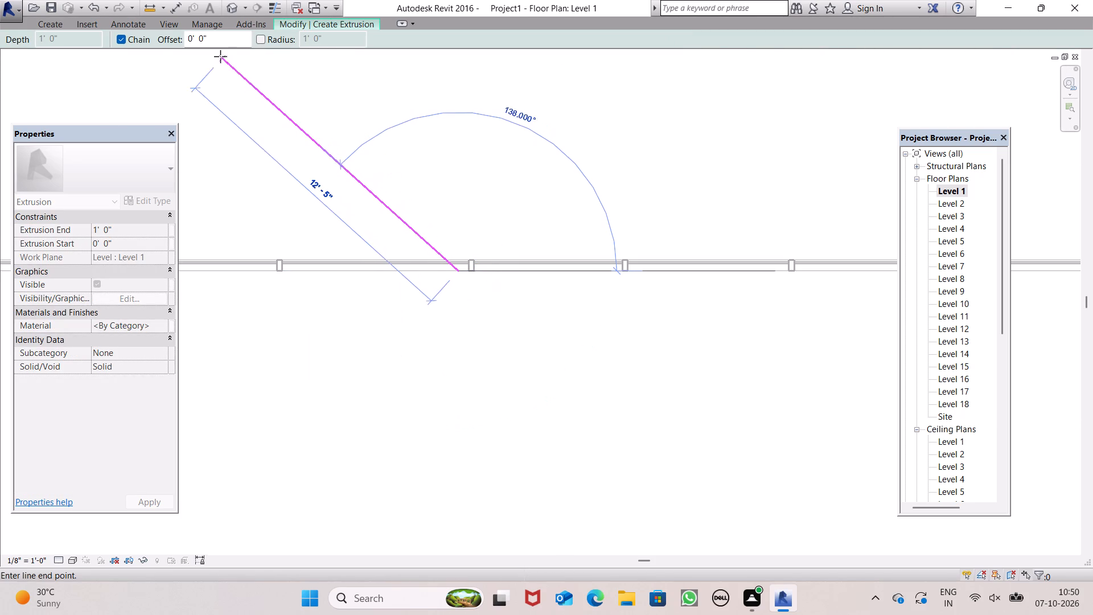
pyautogui.click(289, 23)
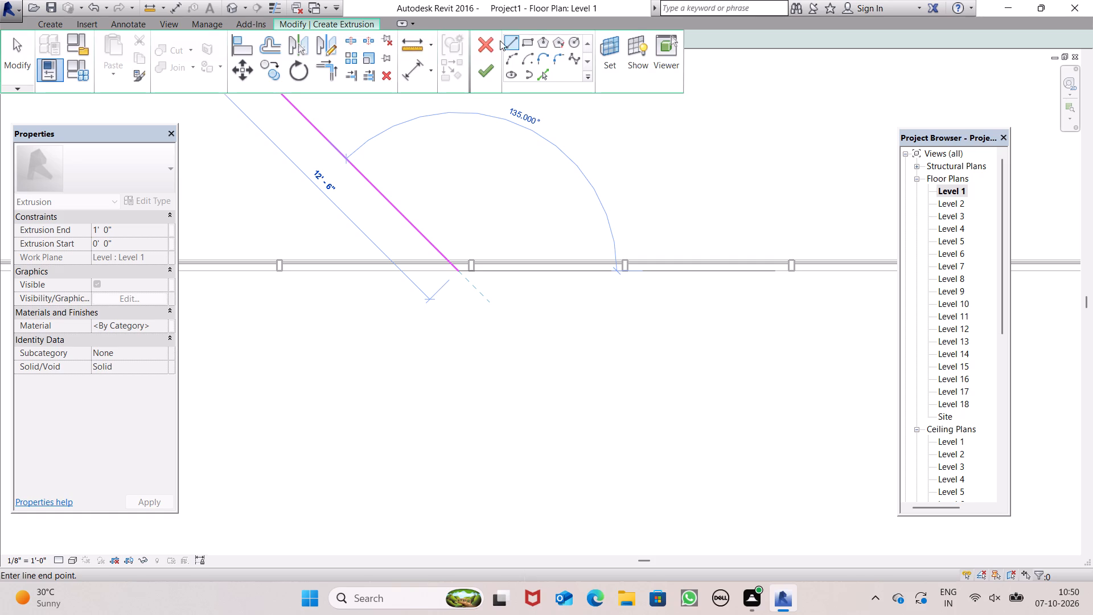
pyautogui.click(521, 40)
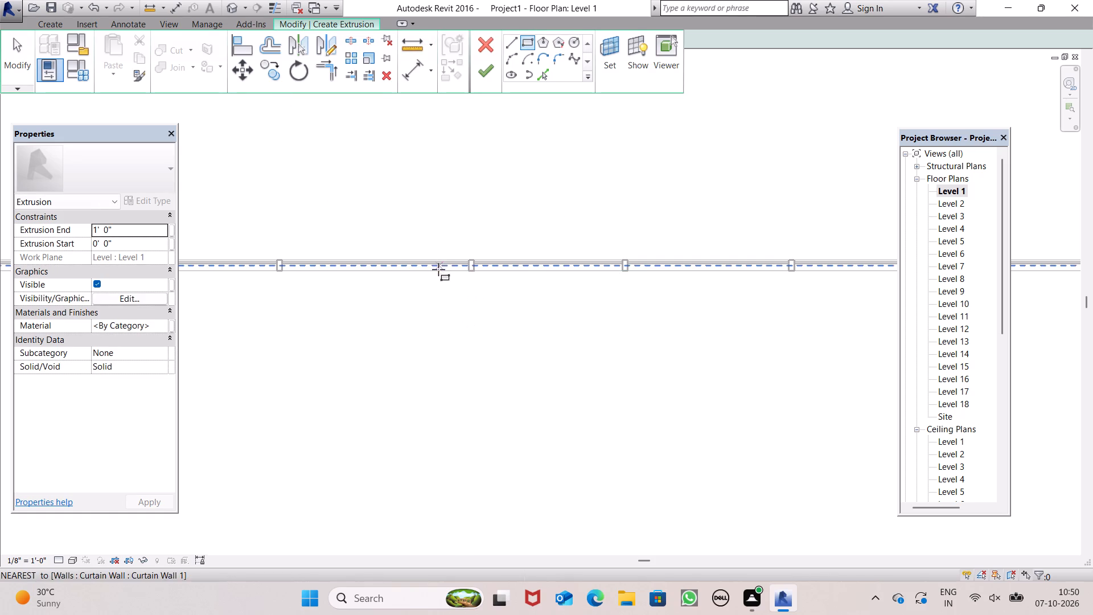
pyautogui.click(437, 272)
pyautogui.click(467, 308)
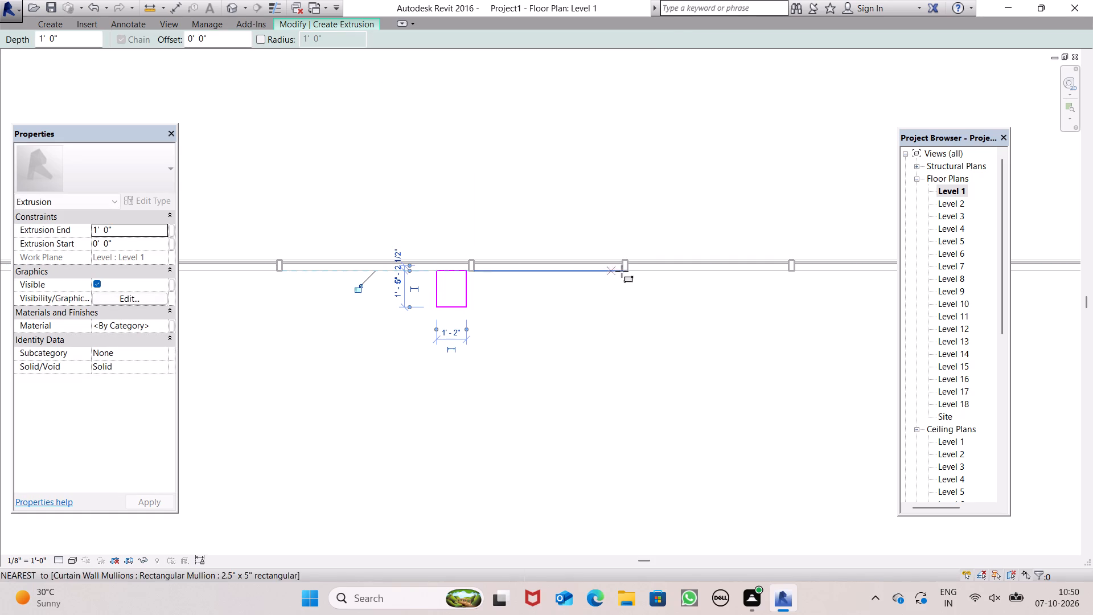
pyautogui.click(652, 272)
pyautogui.click(682, 309)
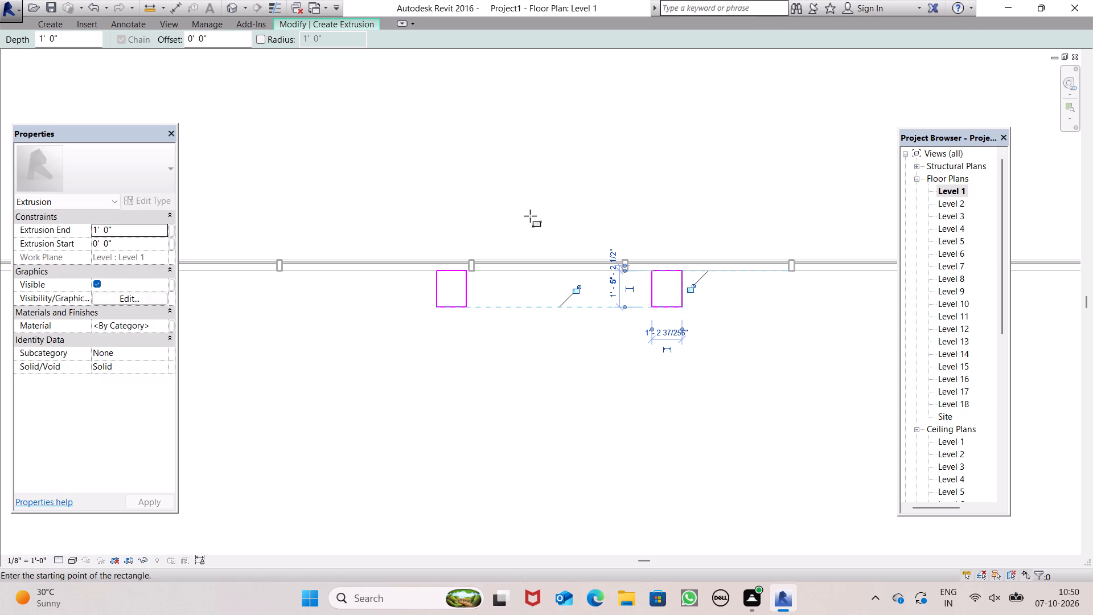
# Finish the two-column extrusion with a 1'-0" depth and complete the in-place model.
pyautogui.press('space')
pyautogui.press('space')
pyautogui.click(299, 25)
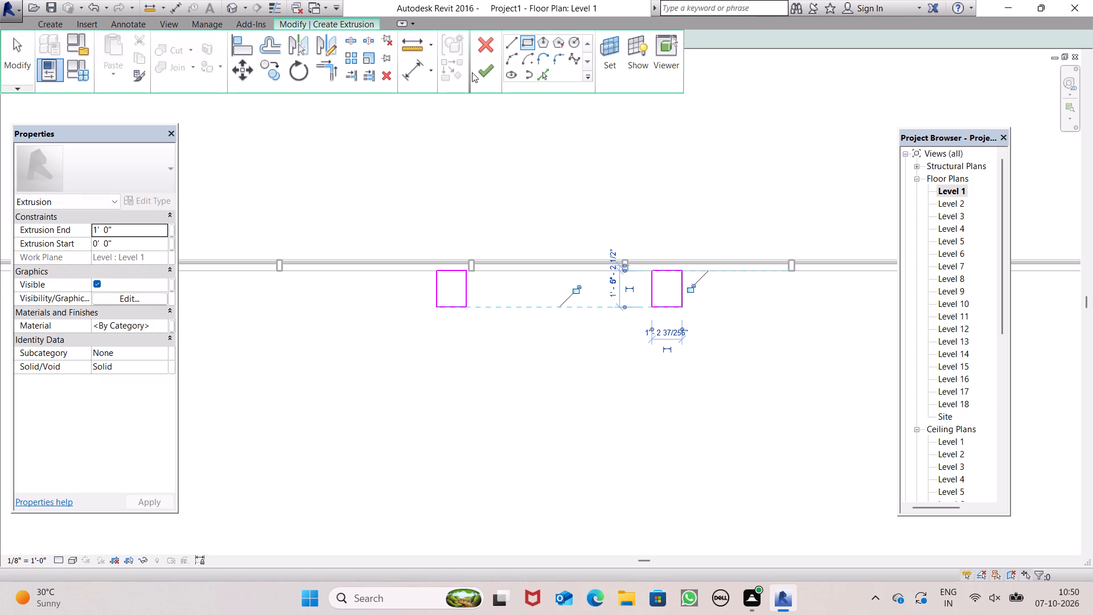
pyautogui.click(479, 73)
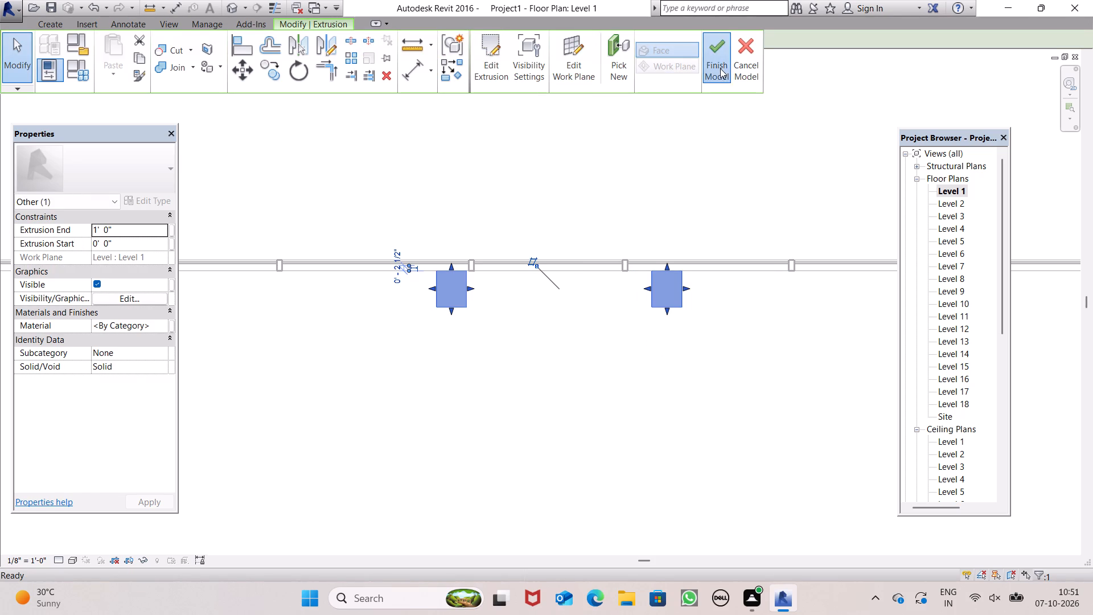
pyautogui.click(720, 68)
# In the 3D view, raise the top faces of both entrance columns to just below the Level 2 facade beam.
pyautogui.scroll(-5, 530, 314)
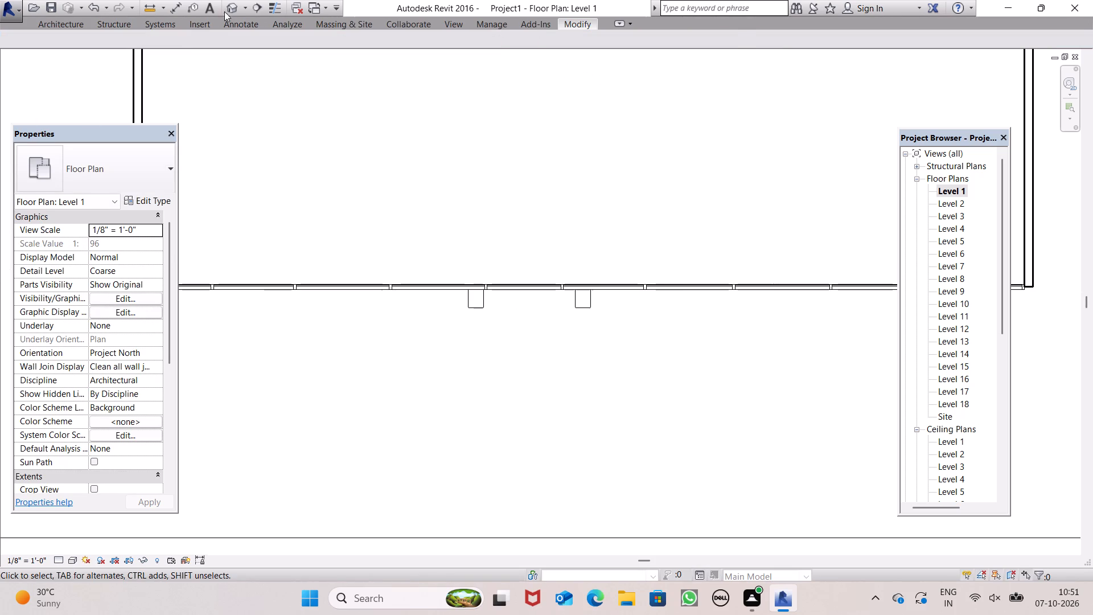
pyautogui.click(227, 10)
pyautogui.scroll(5, 636, 317)
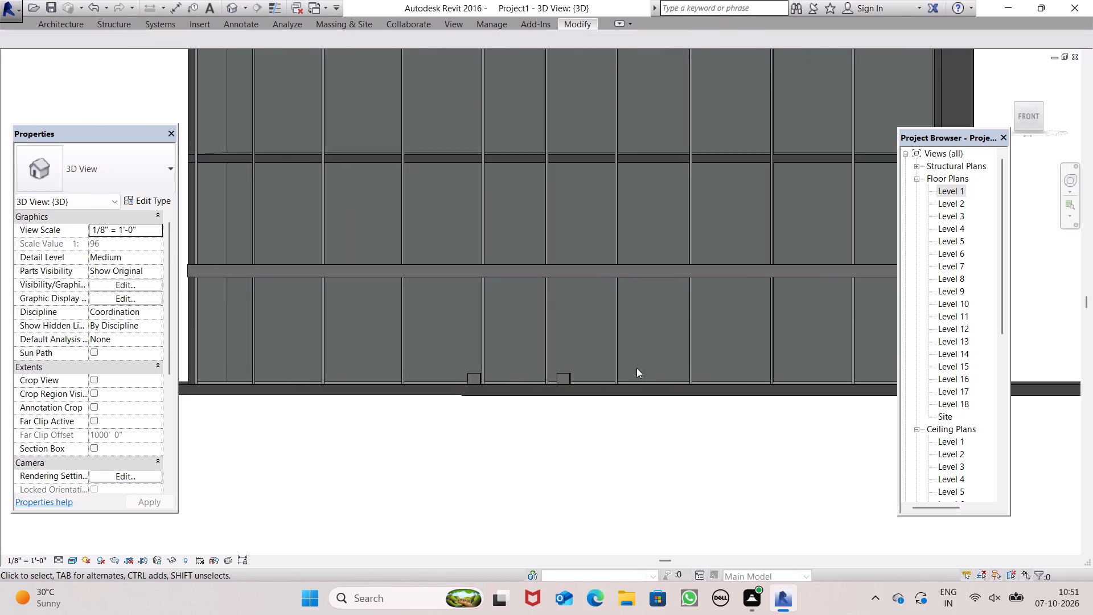
pyautogui.moveTo(638, 382); pyautogui.dragTo(659, 544, button='middle')
pyautogui.scroll(-3, 438, 242)
pyautogui.scroll(-2, 464, 188)
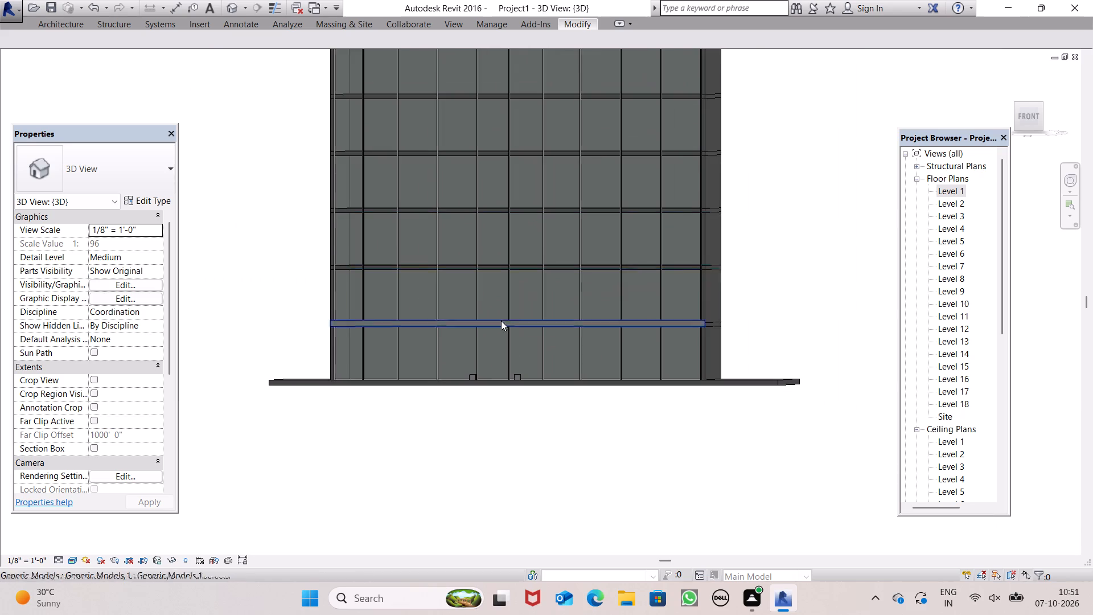
pyautogui.keyDown('shift'); pyautogui.moveTo(506, 341); pyautogui.dragTo(520, 472, button='middle'); pyautogui.keyUp('shift')
pyautogui.scroll(5, 515, 380)
pyautogui.scroll(-1, 515, 379)
pyautogui.click(523, 376)
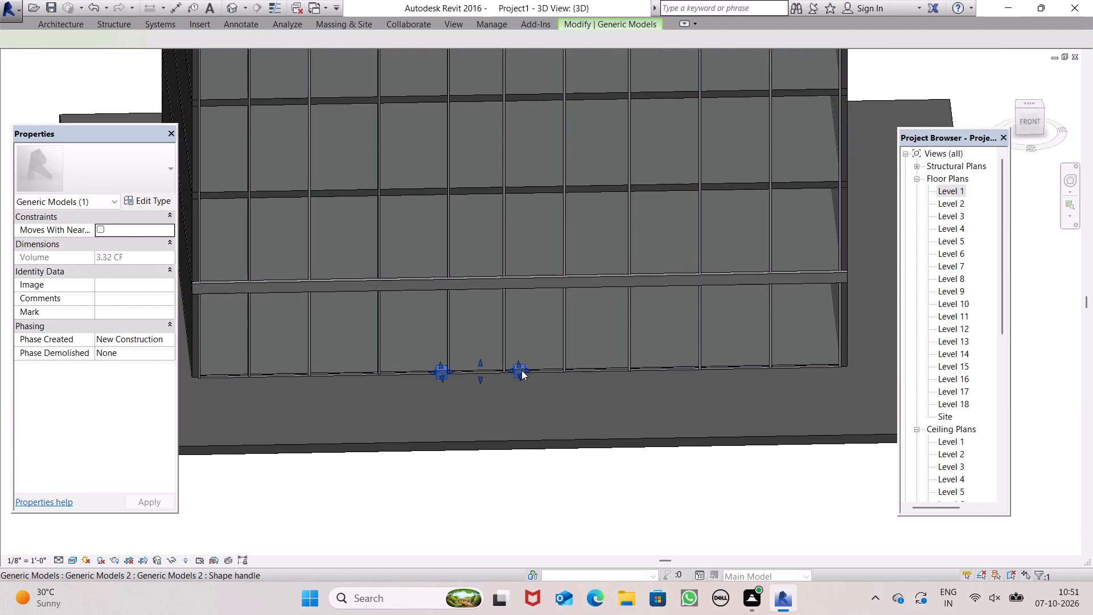
pyautogui.scroll(1, 520, 369)
pyautogui.scroll(-1, 520, 369)
pyautogui.scroll(5, 520, 369)
pyautogui.moveTo(439, 359); pyautogui.dragTo(400, 215)
pyautogui.click(563, 445)
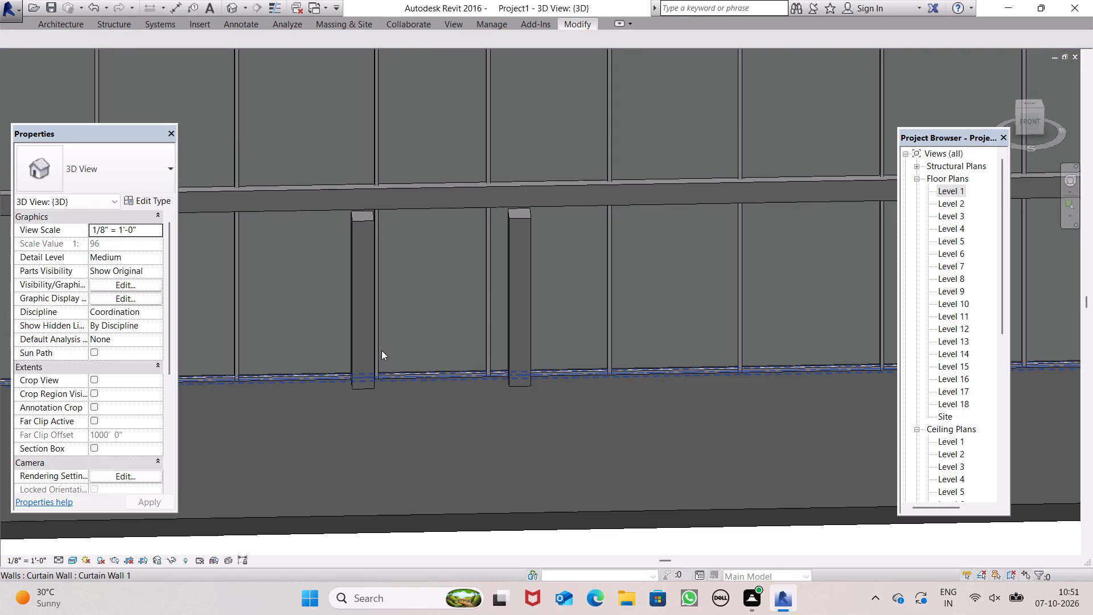
# Pull the left face of the left entrance column outward along the facade to widen the column.
pyautogui.scroll(-2, 381, 350)
pyautogui.moveTo(441, 380); pyautogui.dragTo(605, 415, button='middle')
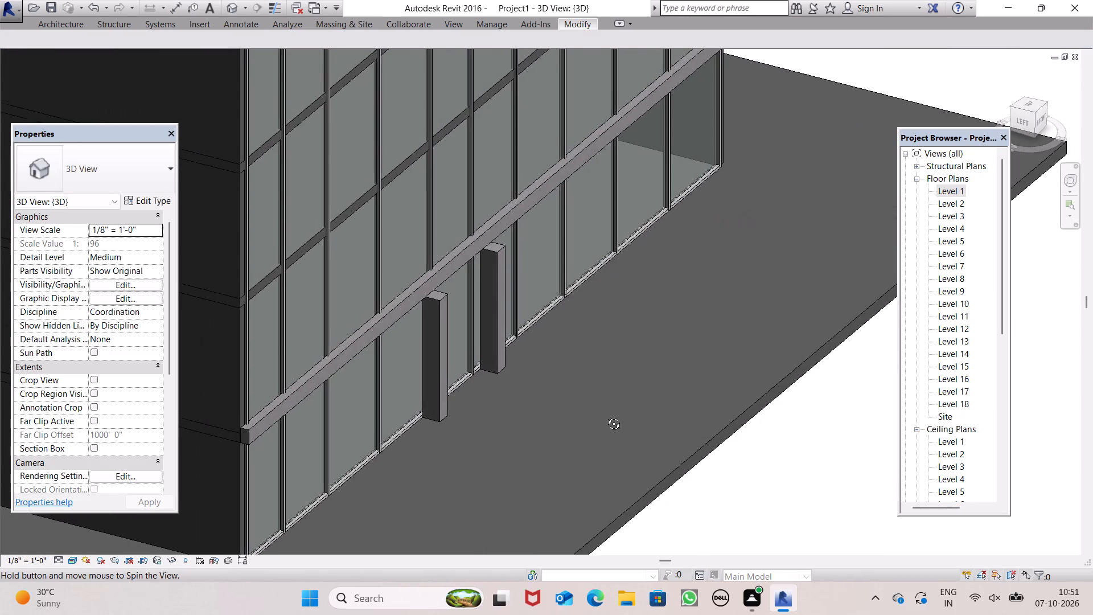
pyautogui.moveTo(605, 415); pyautogui.dragTo(599, 407, button='middle')
pyautogui.scroll(5, 408, 380)
pyautogui.click(463, 374)
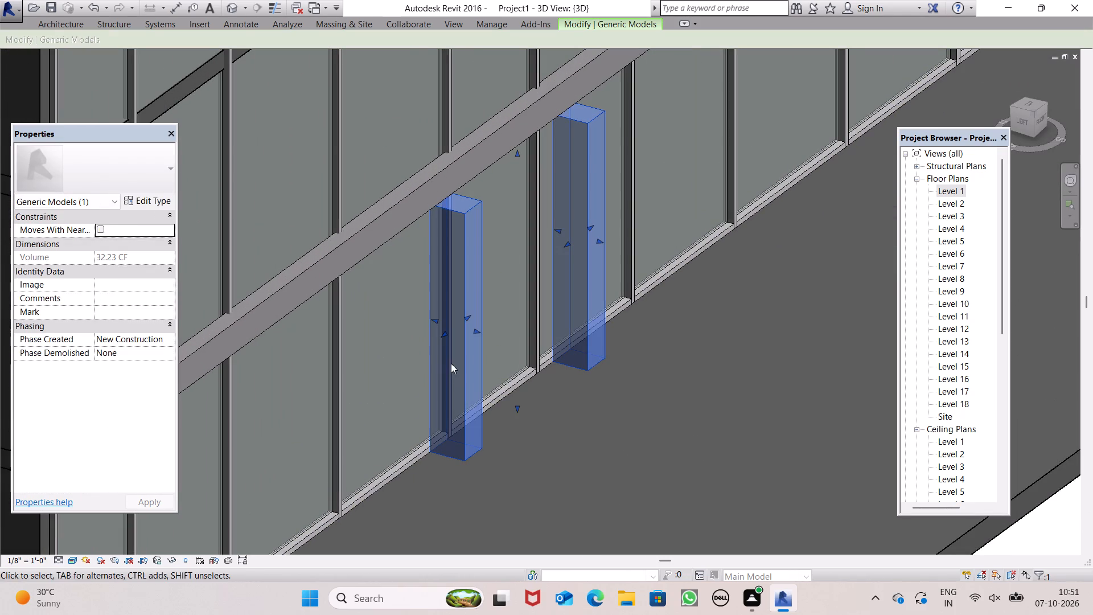
pyautogui.moveTo(442, 335); pyautogui.dragTo(432, 346)
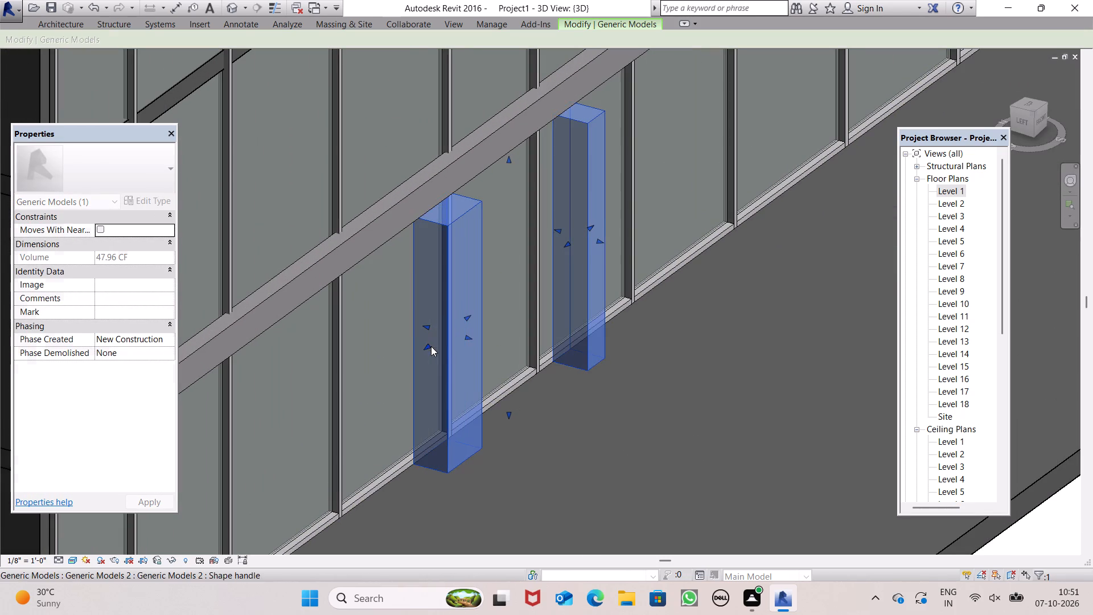
pyautogui.scroll(-3, 564, 376)
pyautogui.click(610, 419)
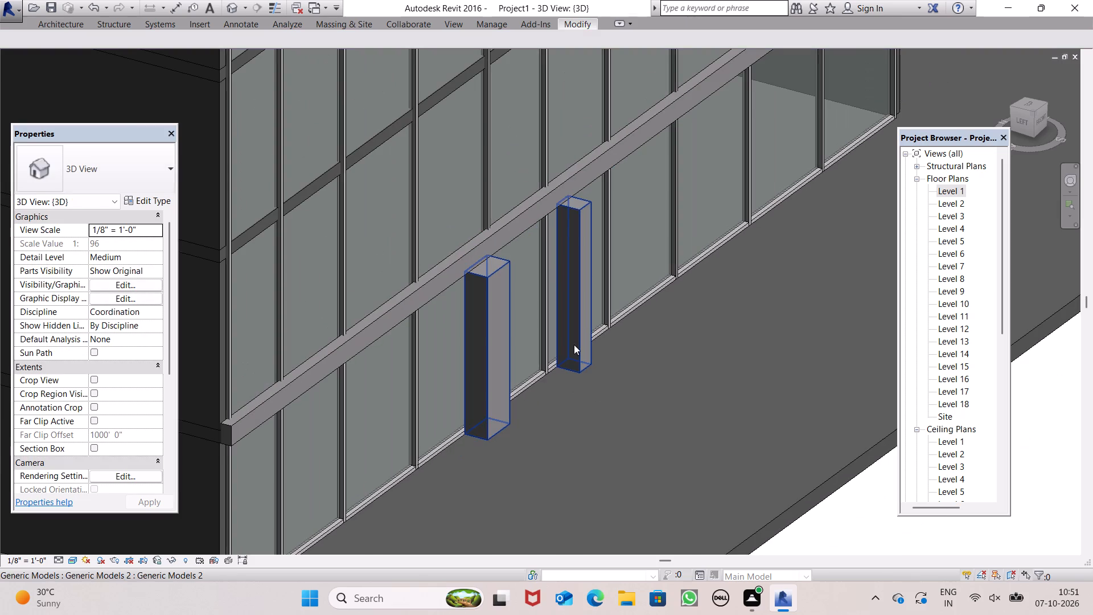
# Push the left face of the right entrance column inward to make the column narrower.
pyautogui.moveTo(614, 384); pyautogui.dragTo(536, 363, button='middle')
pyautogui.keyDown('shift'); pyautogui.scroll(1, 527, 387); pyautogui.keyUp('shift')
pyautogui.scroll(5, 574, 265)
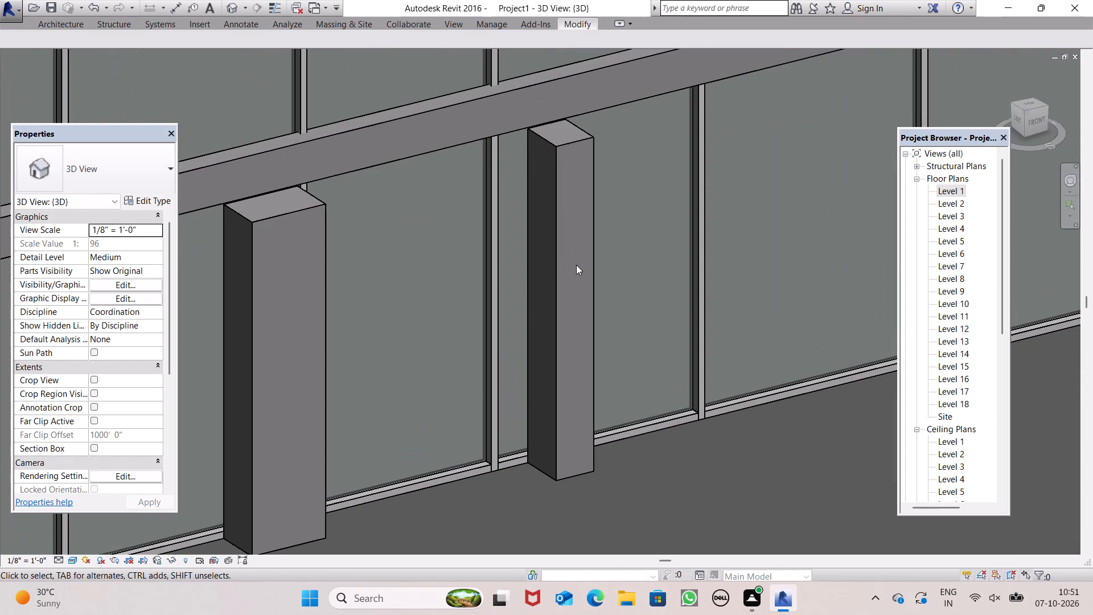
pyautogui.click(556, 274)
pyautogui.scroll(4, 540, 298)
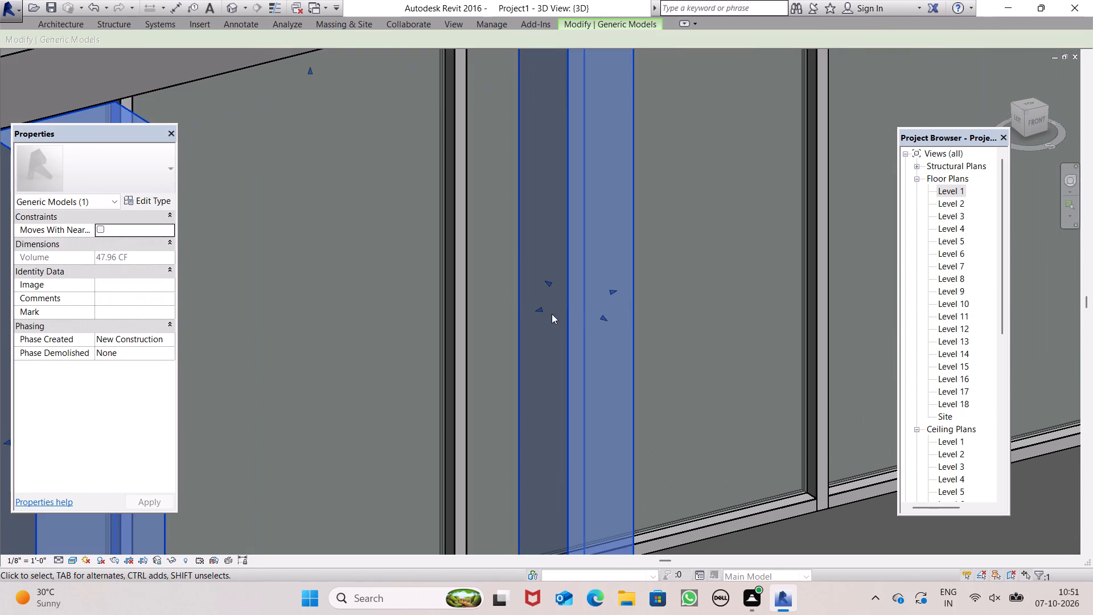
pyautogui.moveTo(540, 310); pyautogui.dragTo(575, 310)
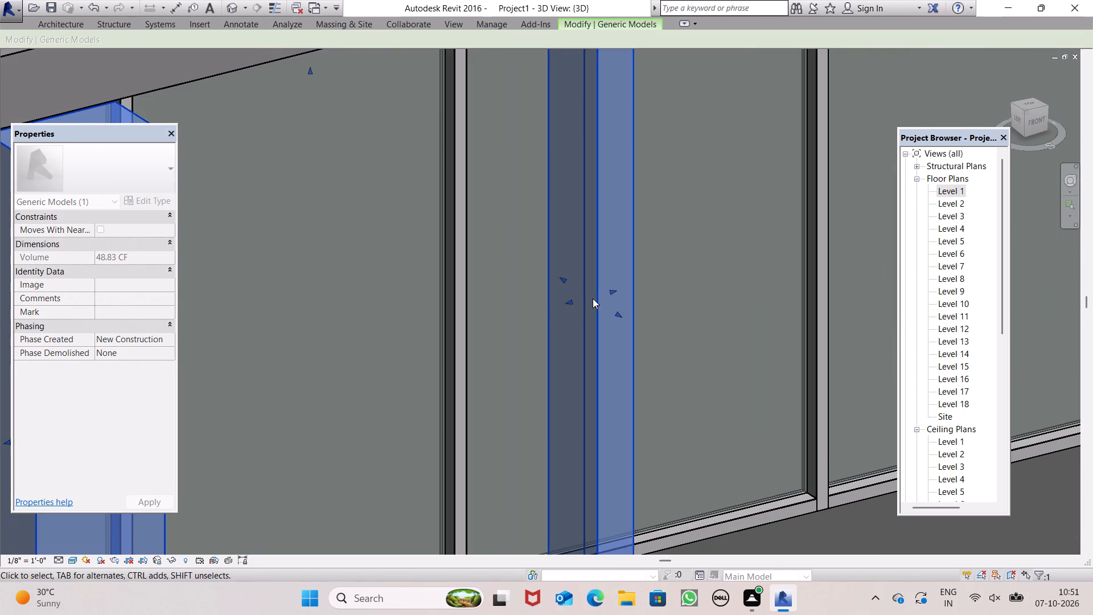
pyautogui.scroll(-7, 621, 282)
# Stretch the right face of the right entrance column along the facade to the second mullion beyond it.
pyautogui.moveTo(643, 322); pyautogui.dragTo(605, 359, button='middle')
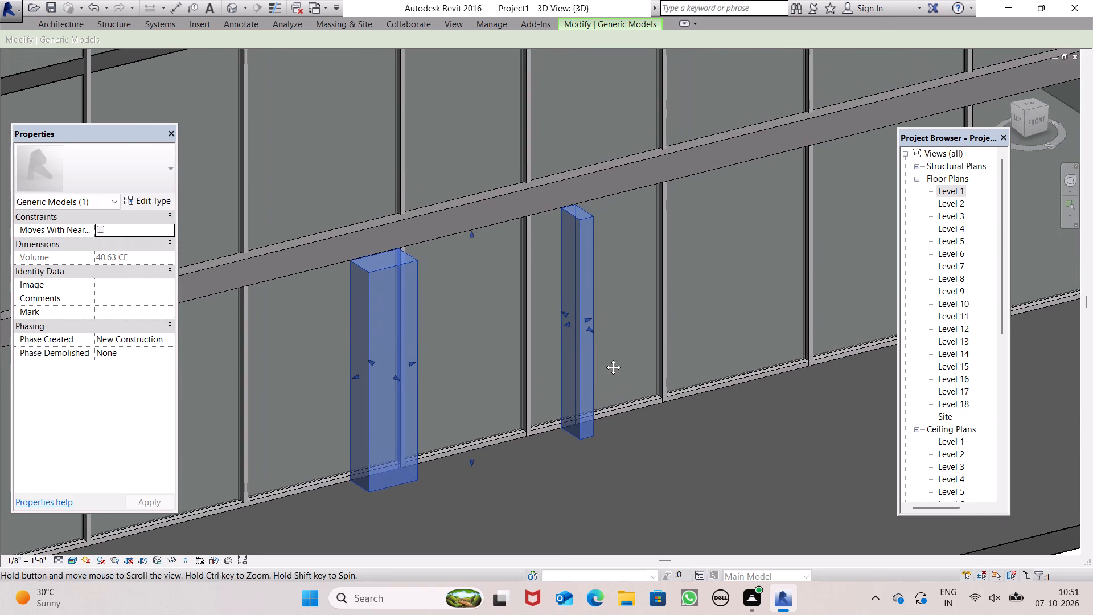
pyautogui.moveTo(605, 359); pyautogui.dragTo(414, 358, button='middle')
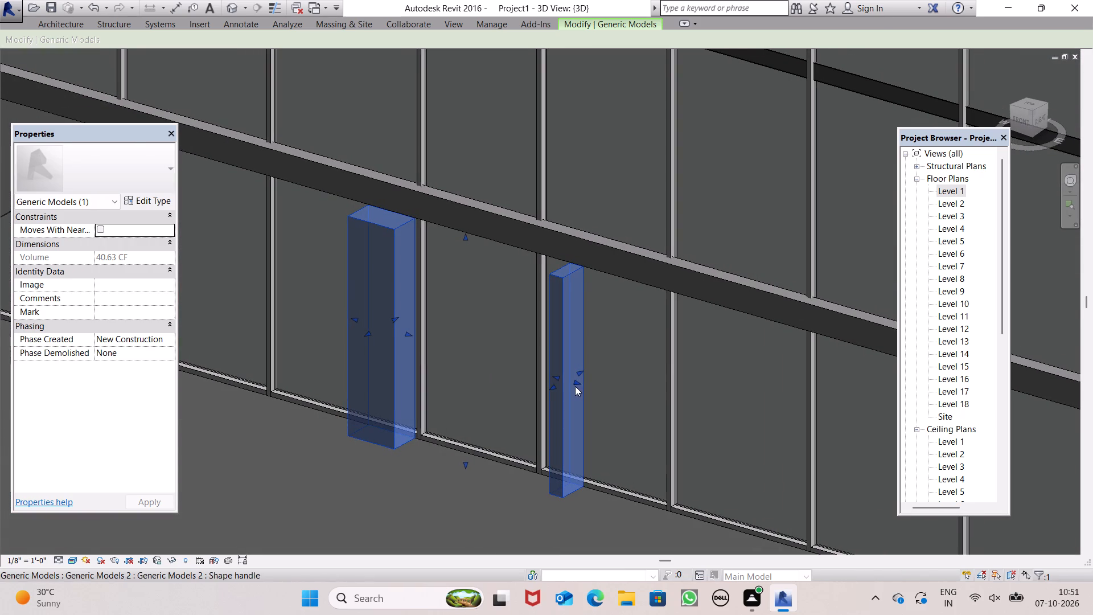
pyautogui.moveTo(576, 383); pyautogui.dragTo(790, 495)
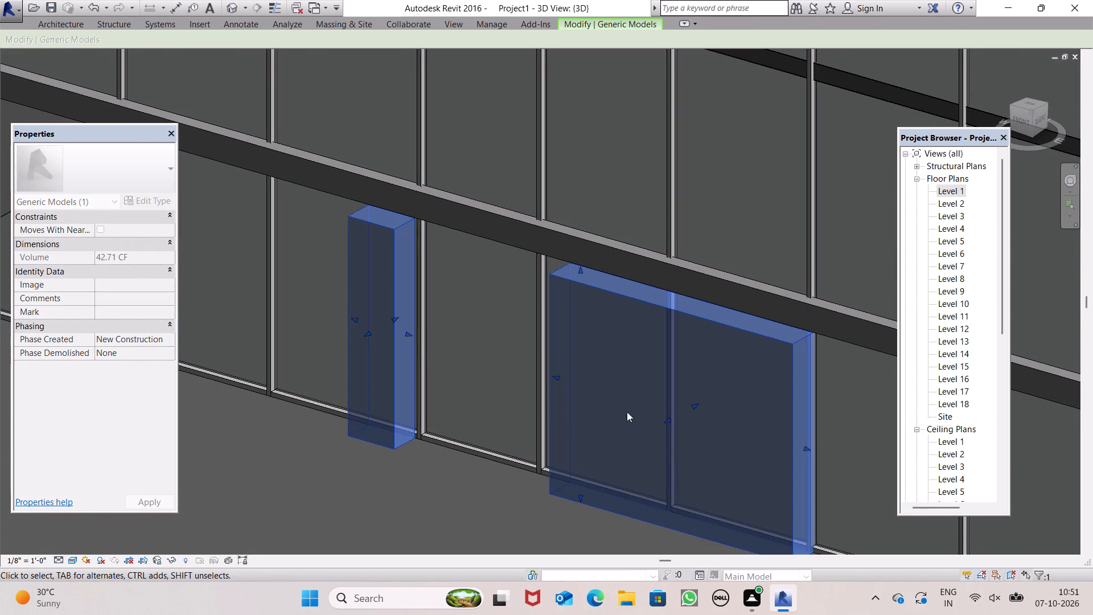
# Bring the left face of the widened right column toward its far mullion, leaving a narrow column farther from the left one.
pyautogui.scroll(-1, 617, 382)
pyautogui.scroll(1, 617, 382)
pyautogui.scroll(-1, 617, 382)
pyautogui.scroll(-9, 601, 265)
pyautogui.moveTo(622, 351); pyautogui.dragTo(783, 309, button='middle')
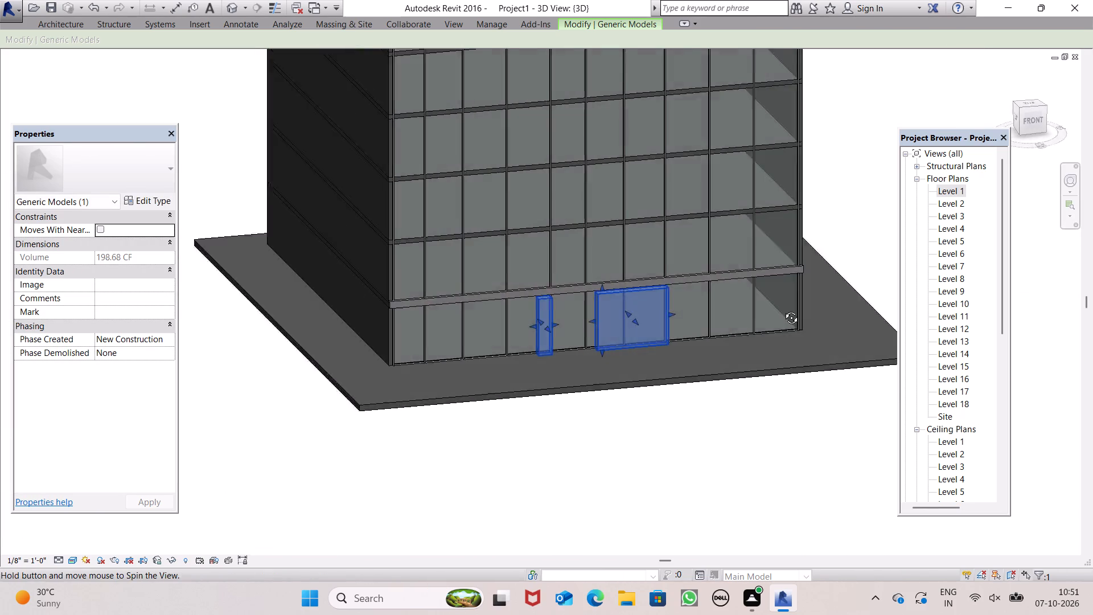
pyautogui.moveTo(783, 309); pyautogui.dragTo(805, 282, button='middle')
pyautogui.scroll(7, 596, 310)
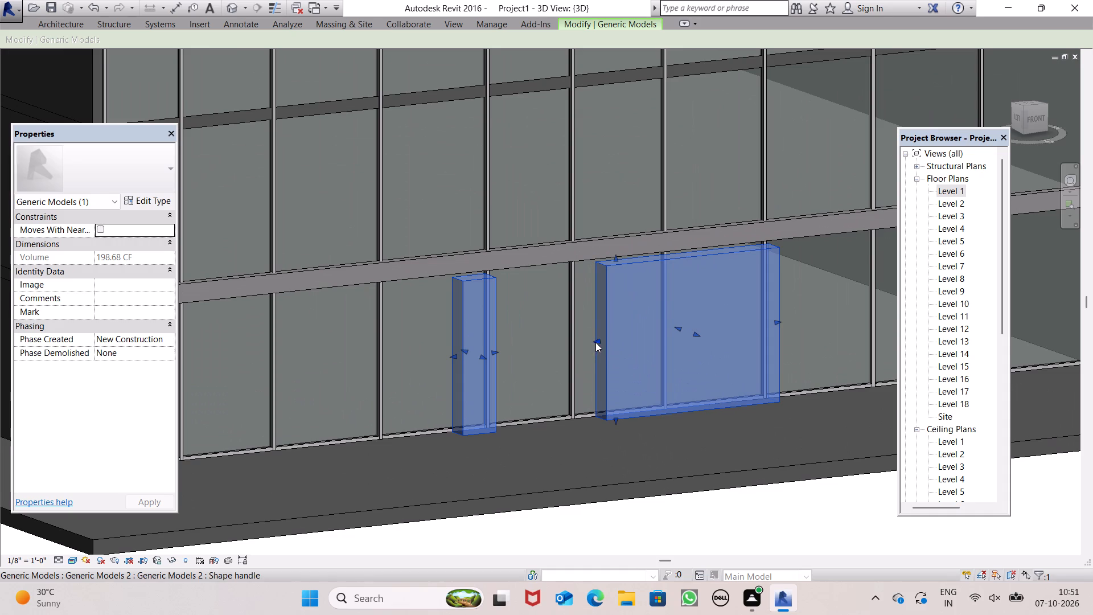
pyautogui.moveTo(596, 341); pyautogui.dragTo(670, 350)
pyautogui.click(672, 350)
pyautogui.click(675, 350)
pyautogui.scroll(5, 659, 316)
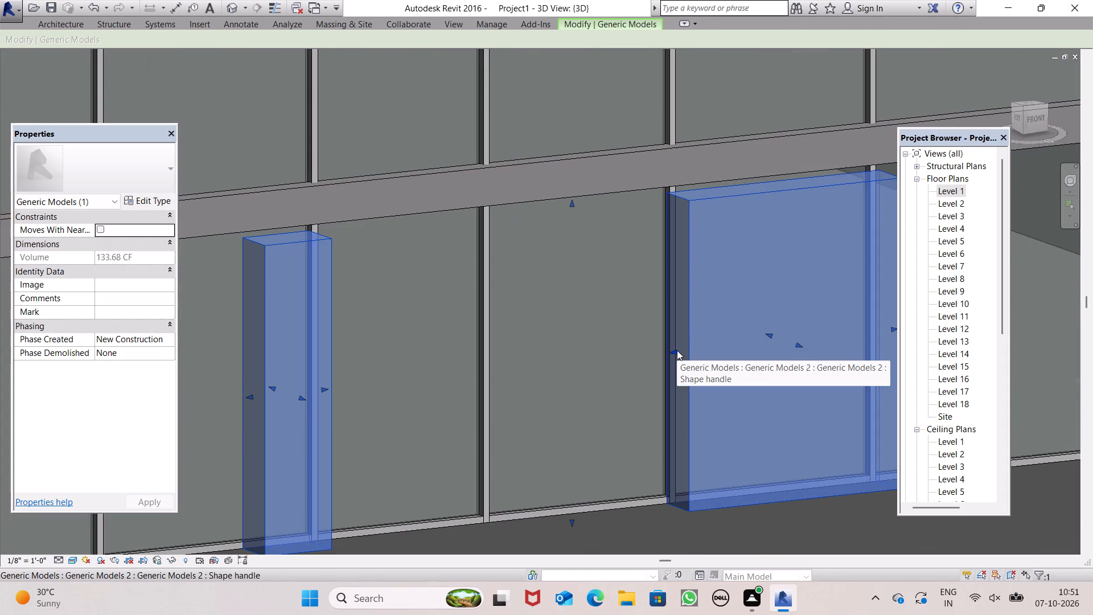
pyautogui.moveTo(673, 351); pyautogui.dragTo(713, 352)
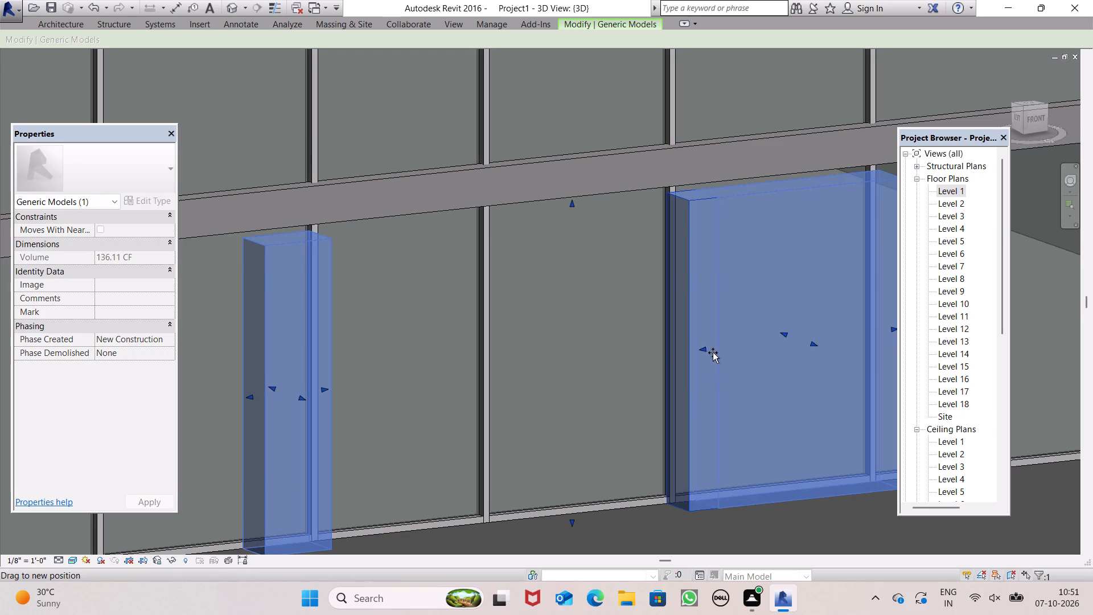
pyautogui.moveTo(713, 352); pyautogui.dragTo(803, 363)
pyautogui.click(803, 363)
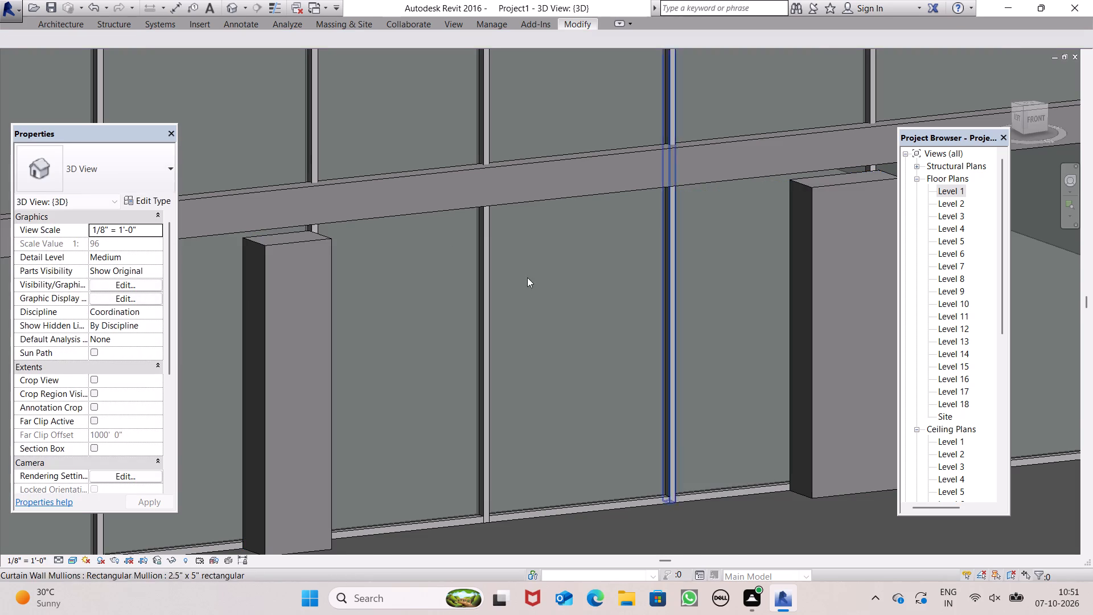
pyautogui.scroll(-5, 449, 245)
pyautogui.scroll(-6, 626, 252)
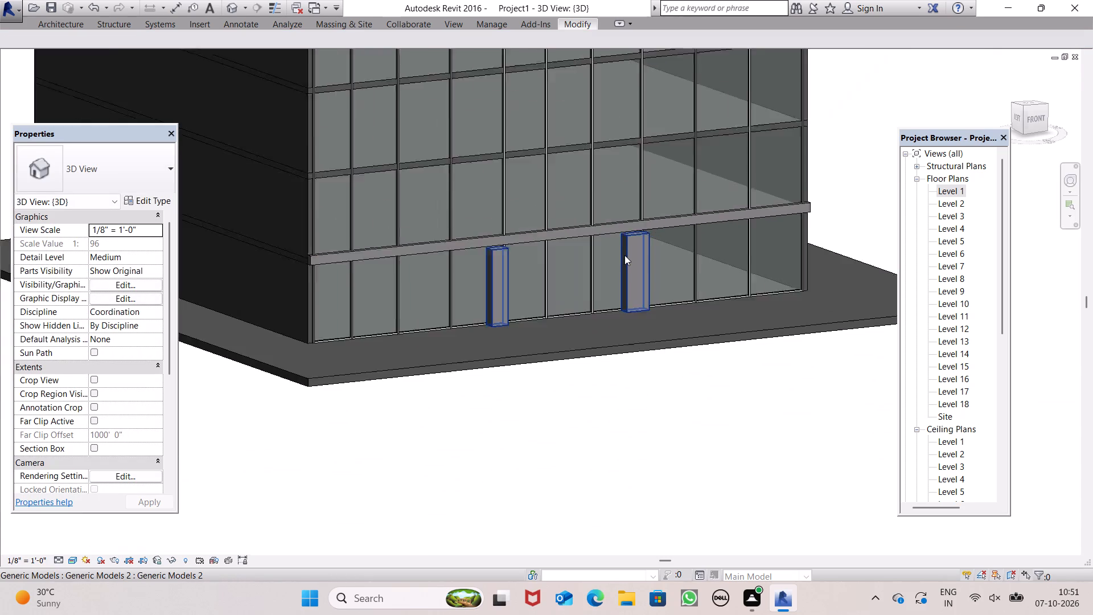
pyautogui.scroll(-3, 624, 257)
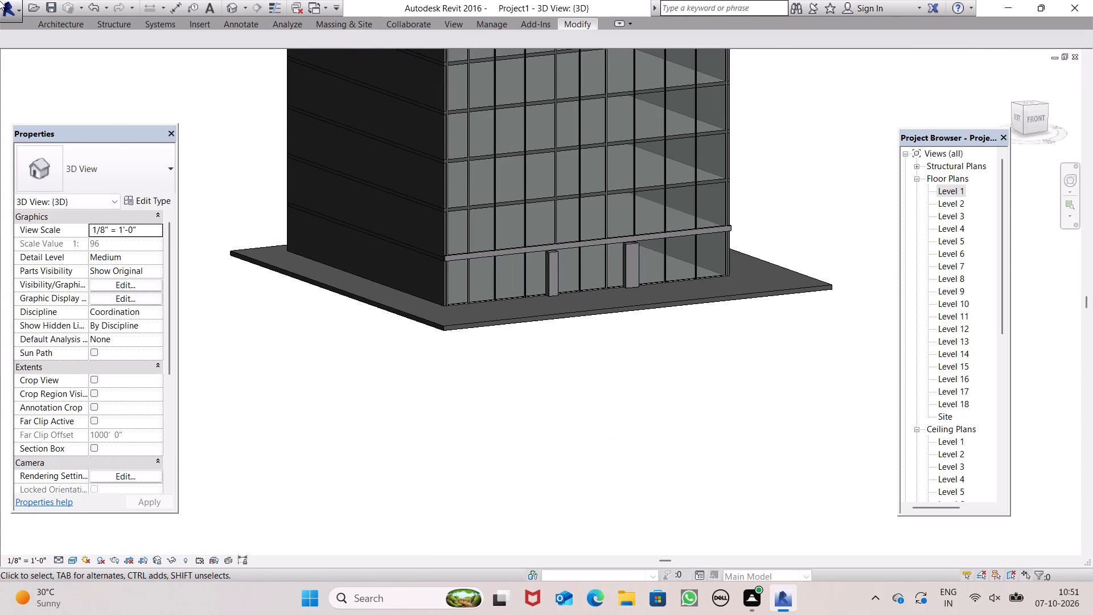
# Push the front face of the left entrance column back toward the curtain wall to reduce its depth.
pyautogui.scroll(-1, 414, 151)
pyautogui.keyDown('shift'); pyautogui.moveTo(578, 196); pyautogui.dragTo(499, 207, button='middle'); pyautogui.keyUp('shift')
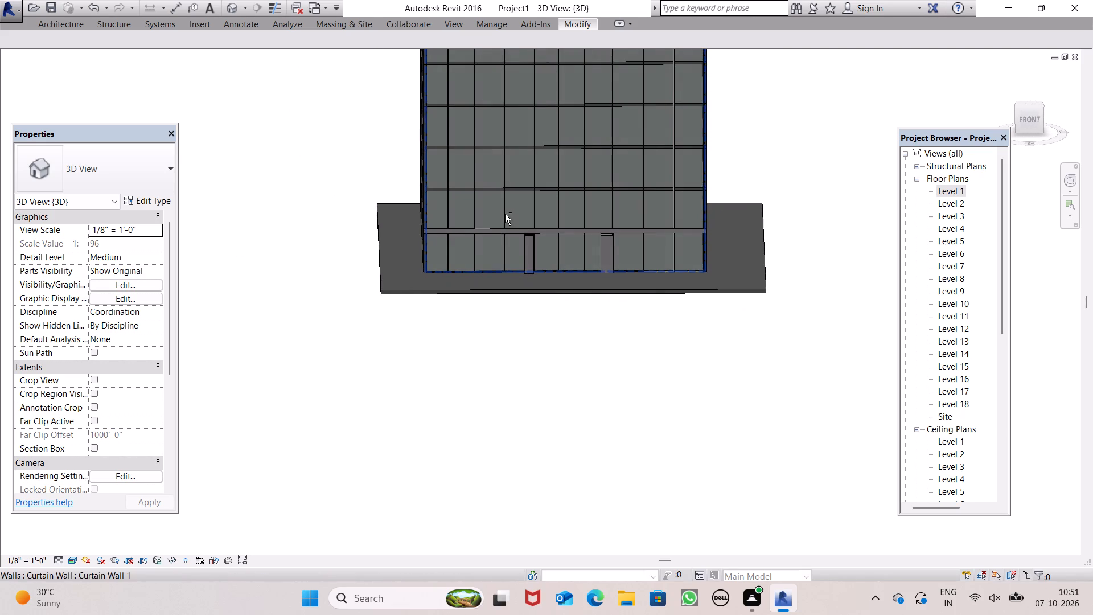
pyautogui.scroll(7, 598, 261)
pyautogui.keyDown('shift'); pyautogui.moveTo(552, 212); pyautogui.dragTo(548, 349, button='middle'); pyautogui.keyUp('shift')
pyautogui.scroll(3, 418, 185)
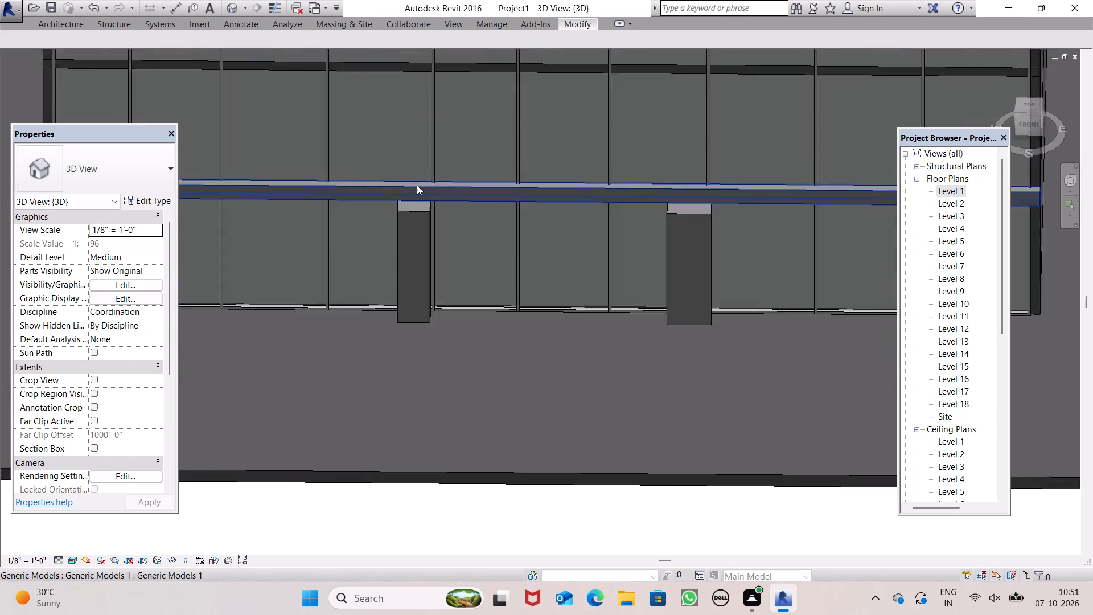
pyautogui.scroll(4, 417, 185)
pyautogui.moveTo(418, 219); pyautogui.dragTo(445, 270, button='middle')
pyautogui.scroll(-4, 474, 161)
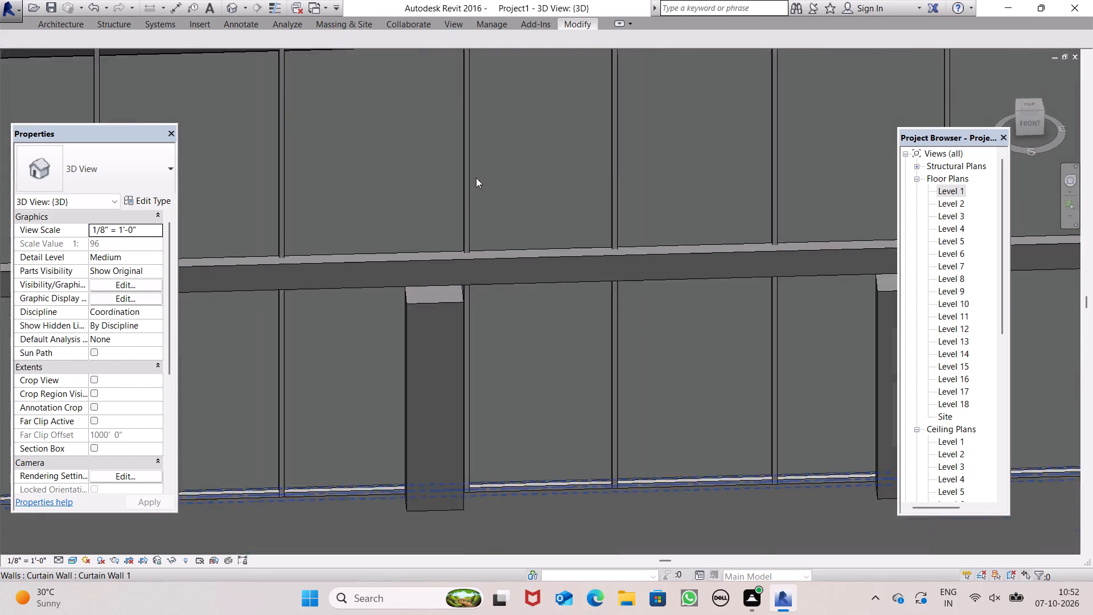
pyautogui.scroll(-2, 462, 176)
pyautogui.keyDown('shift'); pyautogui.moveTo(477, 260); pyautogui.dragTo(483, 376, button='middle'); pyautogui.keyUp('shift')
pyautogui.scroll(7, 482, 287)
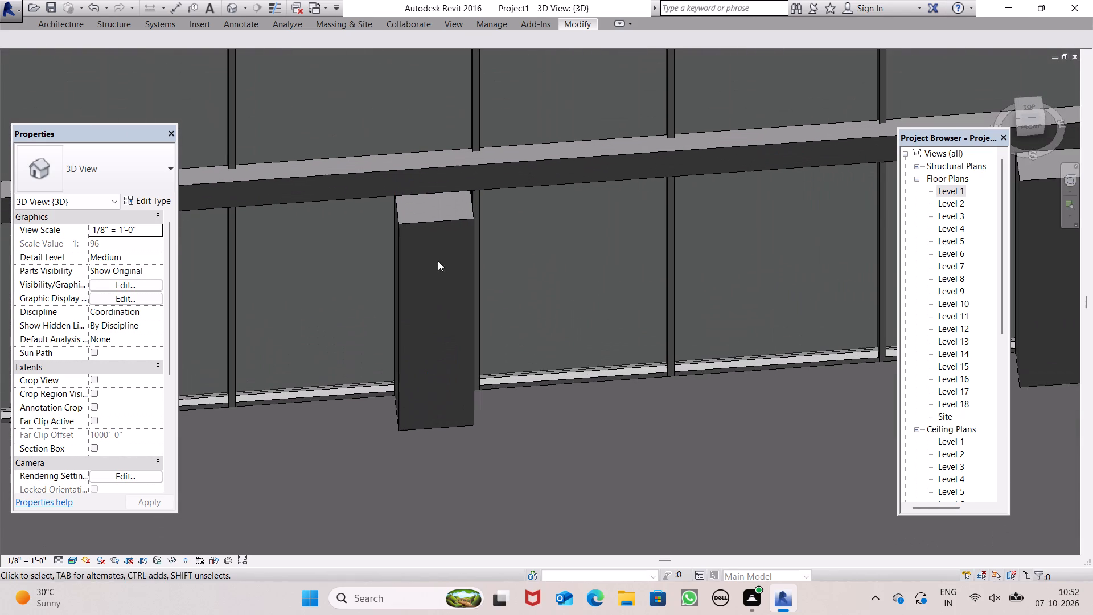
pyautogui.click(425, 220)
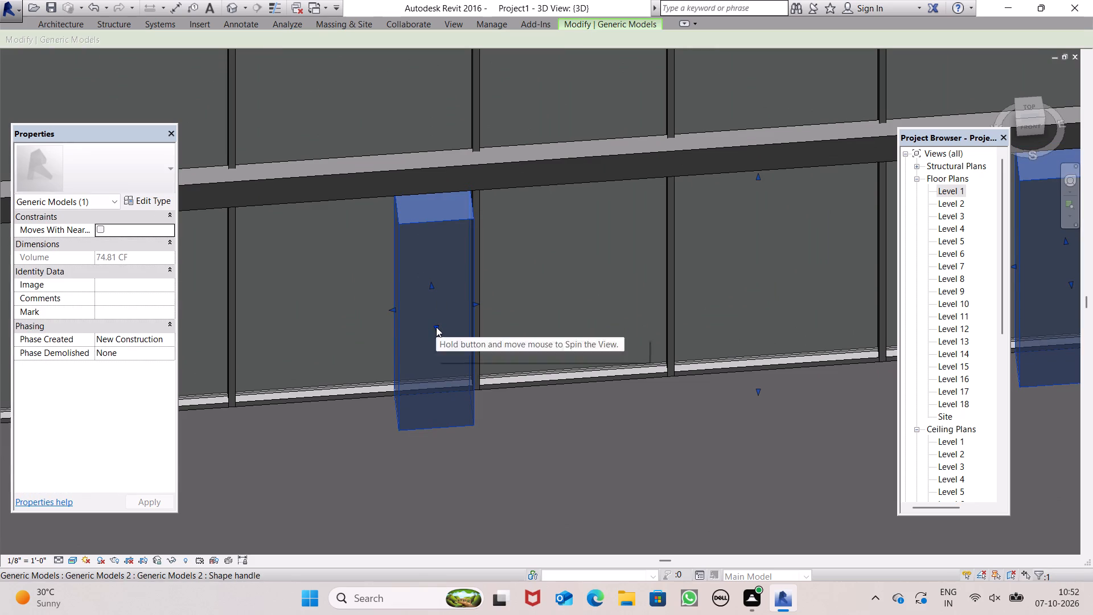
pyautogui.moveTo(437, 326); pyautogui.dragTo(442, 305)
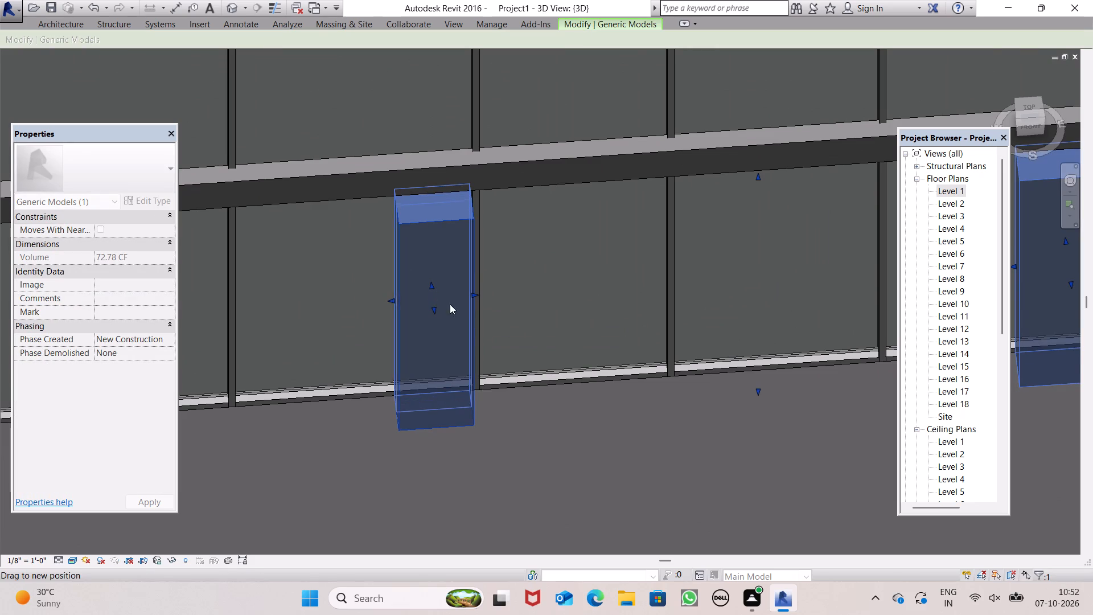
pyautogui.scroll(-9, 390, 207)
pyautogui.scroll(1, 537, 188)
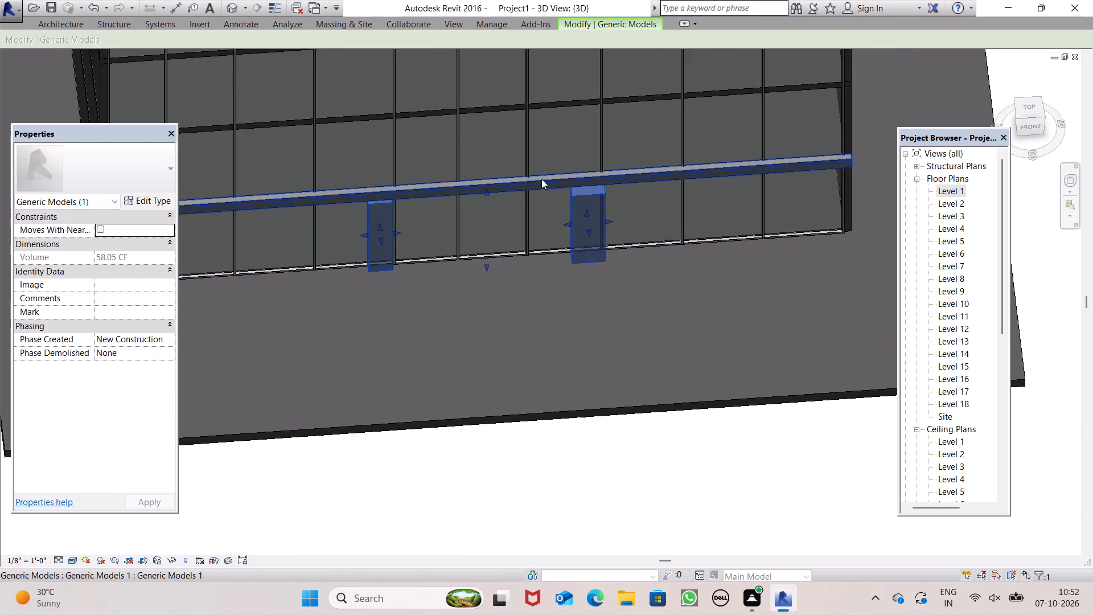
pyautogui.scroll(1, 567, 169)
pyautogui.scroll(-3, 558, 135)
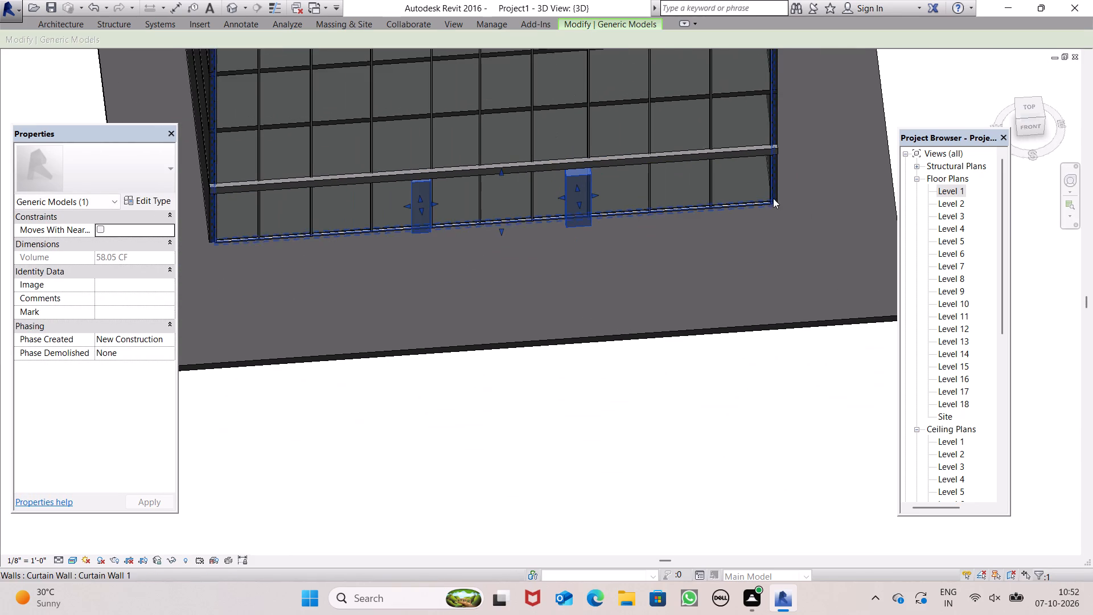
pyautogui.scroll(-1, 771, 204)
pyautogui.click(906, 120)
# Push the front face of the right entrance column back toward the curtain wall to make it shallower.
pyautogui.scroll(-1, 615, 167)
pyautogui.scroll(4, 615, 167)
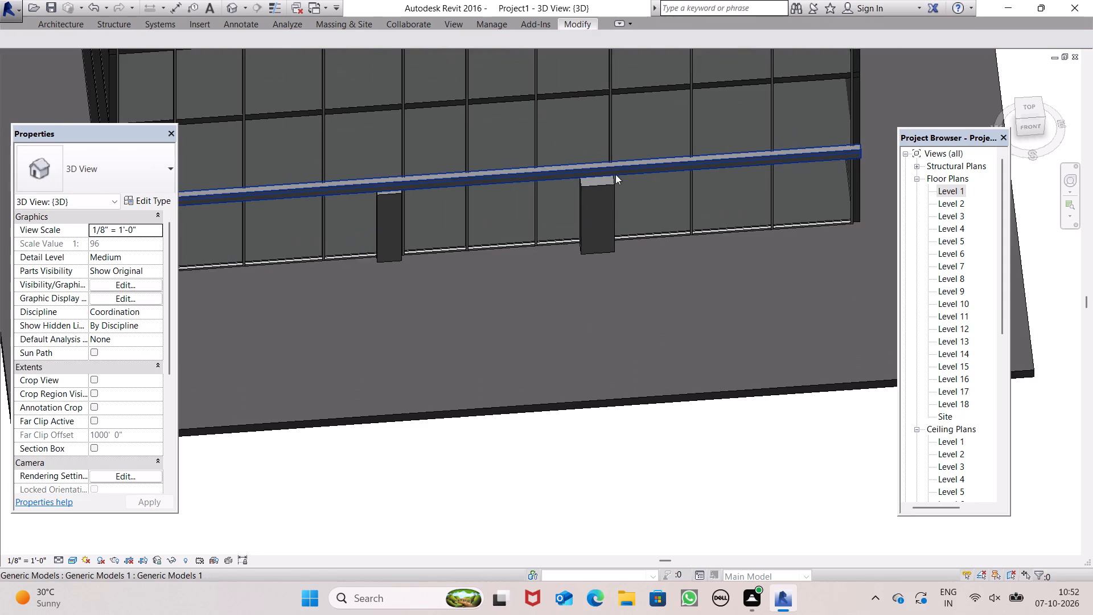
pyautogui.scroll(6, 615, 178)
pyautogui.keyDown('shift'); pyautogui.moveTo(594, 207); pyautogui.dragTo(601, 339, button='middle'); pyautogui.keyUp('shift')
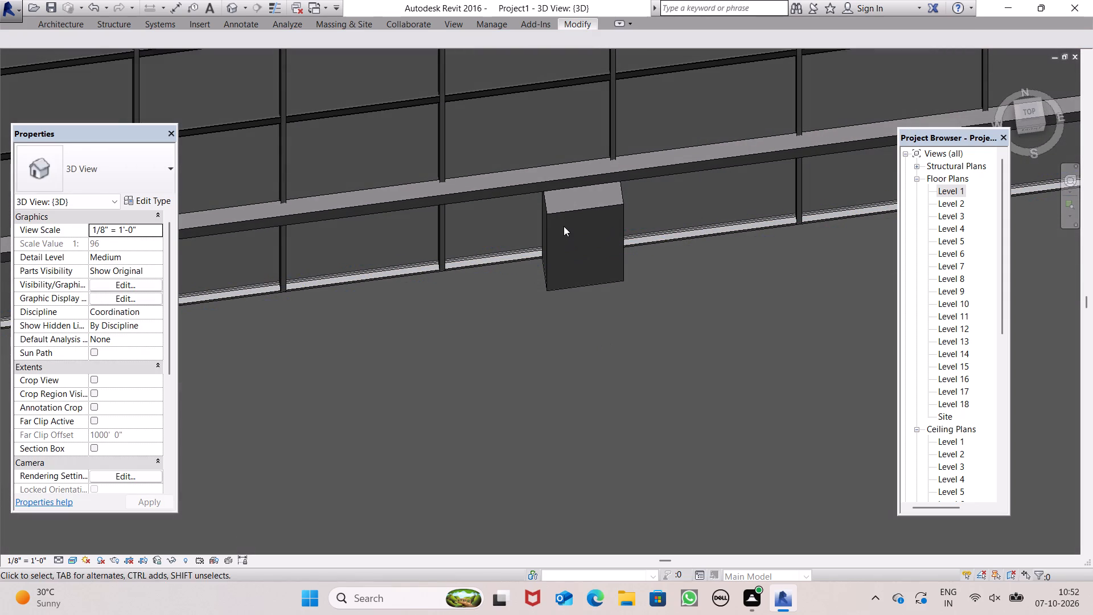
pyautogui.click(564, 225)
pyautogui.click(564, 213)
pyautogui.scroll(6, 574, 244)
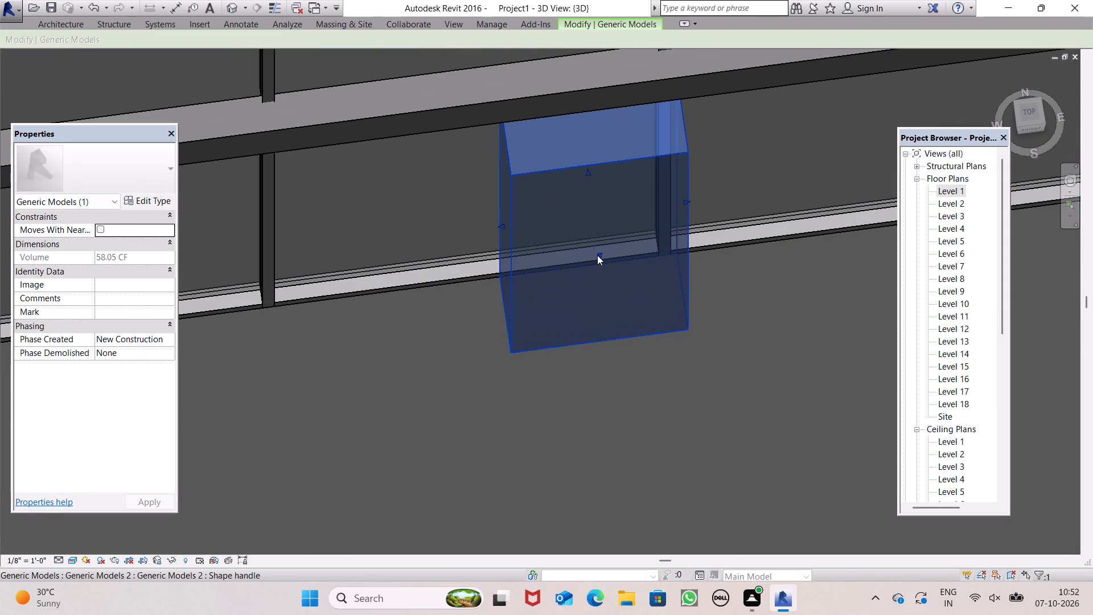
pyautogui.moveTo(597, 255); pyautogui.dragTo(591, 224)
pyautogui.click(591, 224)
pyautogui.scroll(-13, 569, 228)
pyautogui.scroll(-3, 637, 217)
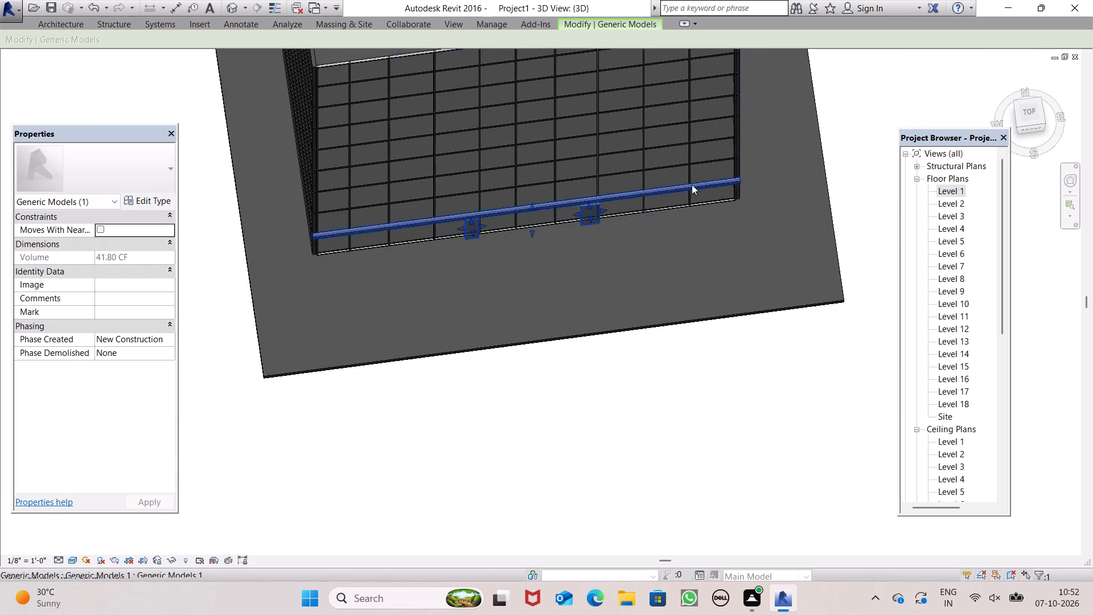
pyautogui.click(855, 121)
# Examine both entrance columns from several angles for their width, depth and fit against the facade beam.
pyautogui.moveTo(654, 202); pyautogui.dragTo(617, 36, button='middle')
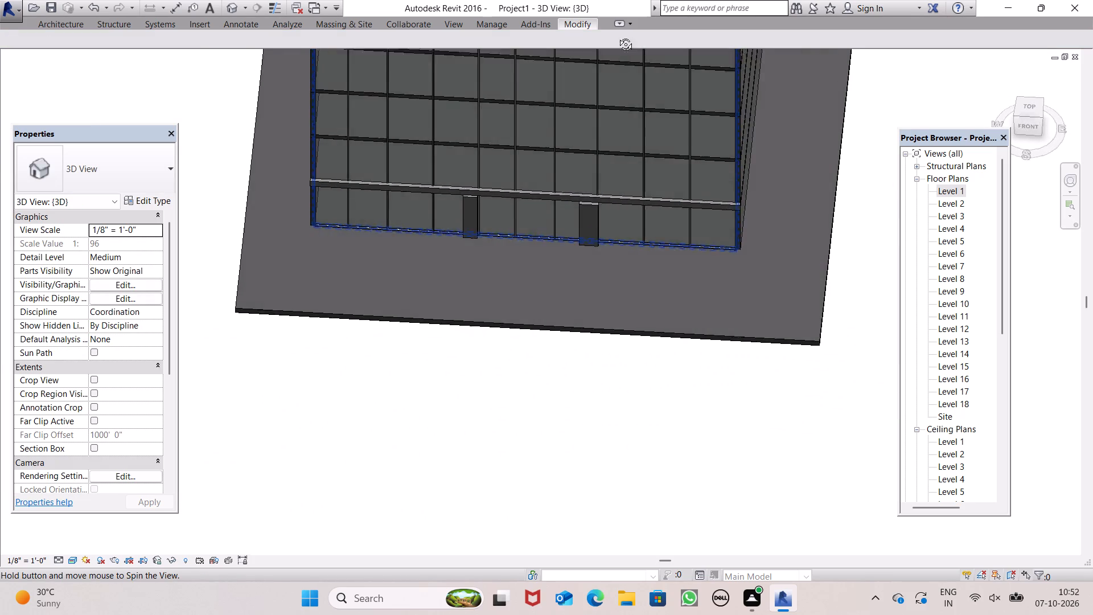
pyautogui.moveTo(617, 36); pyautogui.dragTo(654, 0, button='middle')
pyautogui.scroll(6, 580, 141)
pyautogui.moveTo(561, 288); pyautogui.dragTo(510, 163, button='middle')
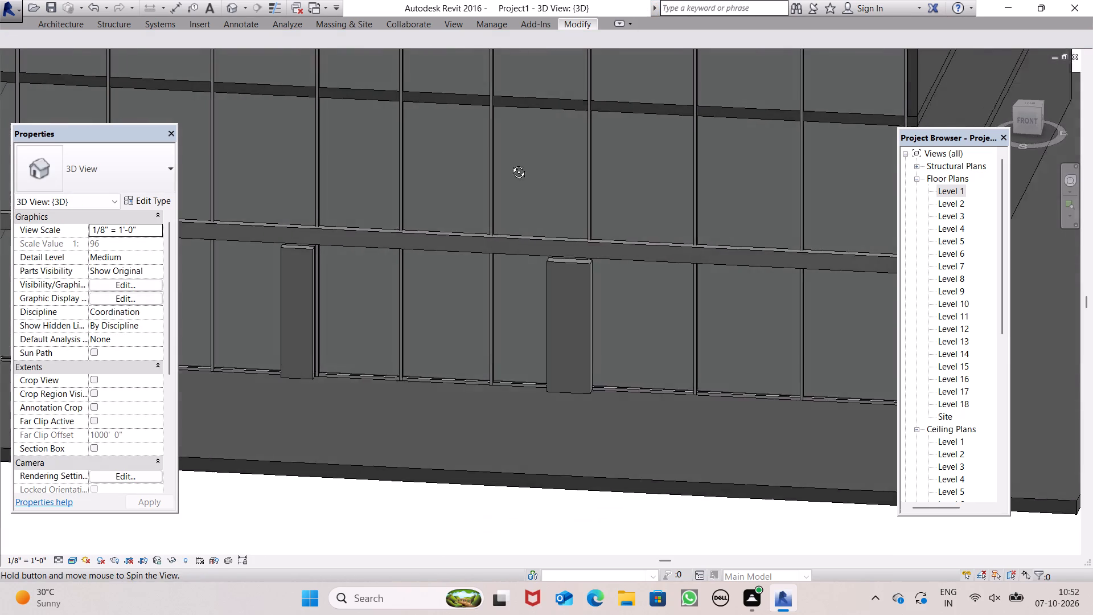
pyautogui.moveTo(510, 163); pyautogui.dragTo(510, 146, button='middle')
pyautogui.moveTo(586, 276); pyautogui.dragTo(677, 235, button='middle')
pyautogui.keyDown('shift'); pyautogui.scroll(4, 584, 285); pyautogui.keyUp('shift')
pyautogui.keyDown('shift'); pyautogui.middleClick(525, 341); pyautogui.keyUp('shift')
pyautogui.keyDown('shift'); pyautogui.scroll(6, 525, 341); pyautogui.keyUp('shift')
pyautogui.scroll(-2, 605, 294)
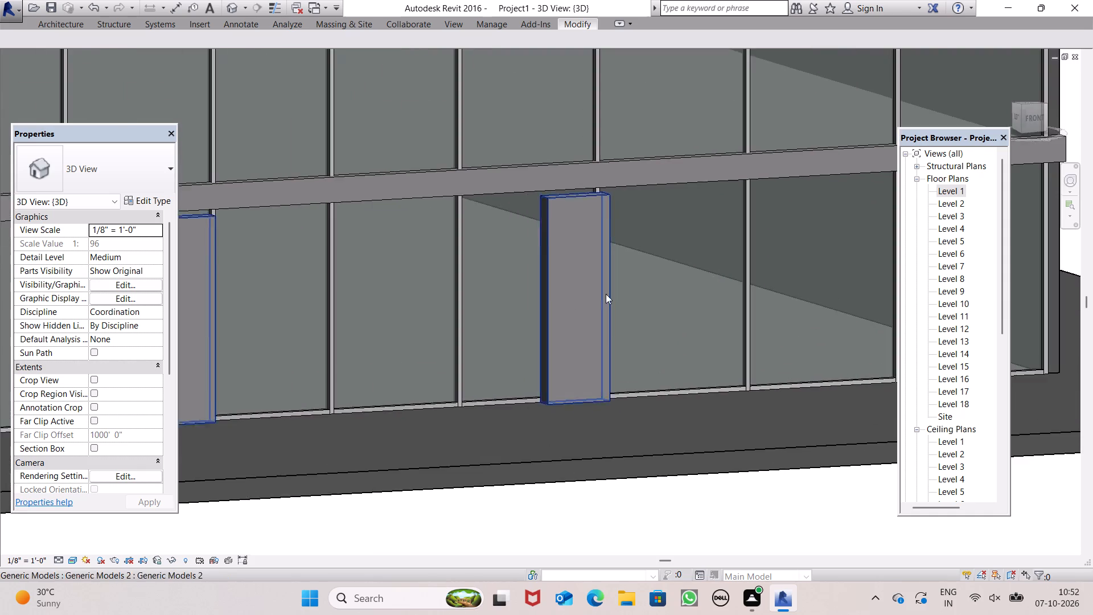
pyautogui.scroll(-3, 606, 294)
pyautogui.scroll(-3, 652, 301)
pyautogui.scroll(5, 588, 317)
pyautogui.moveTo(614, 322); pyautogui.dragTo(640, 358, button='middle')
pyautogui.keyDown('shift'); pyautogui.moveTo(638, 347); pyautogui.dragTo(696, 378, button='middle'); pyautogui.keyUp('shift')
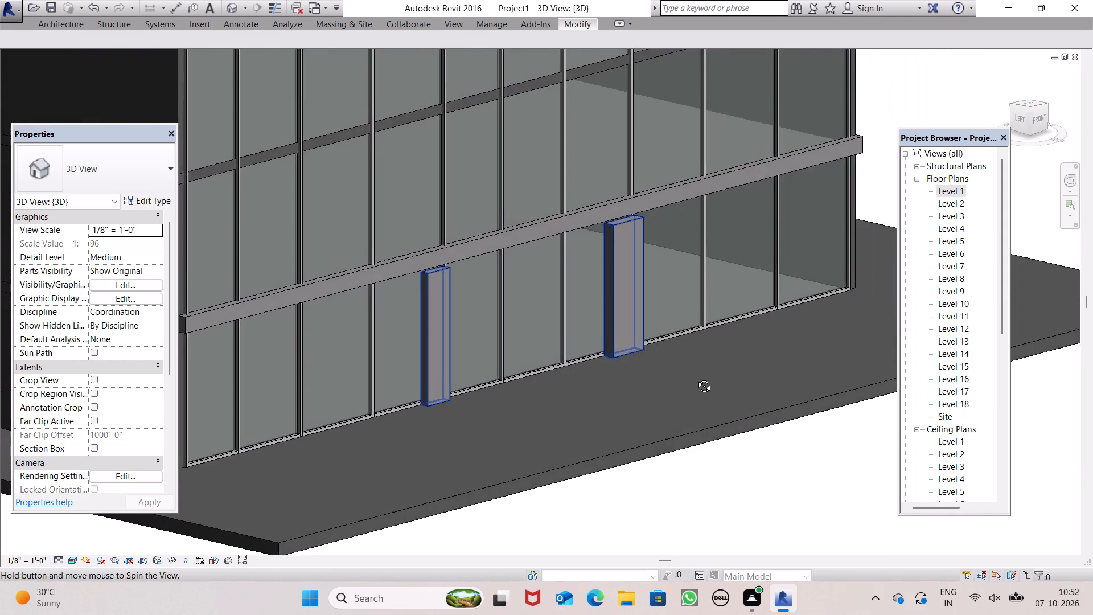
pyautogui.keyDown('shift'); pyautogui.moveTo(696, 378); pyautogui.dragTo(673, 374, button='middle'); pyautogui.keyUp('shift')
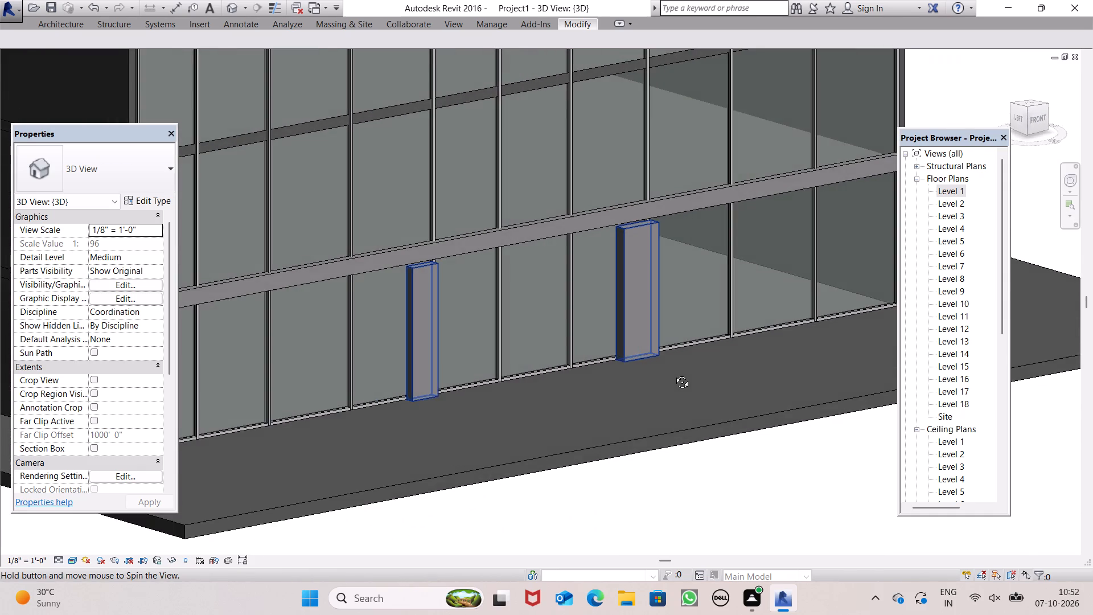
pyautogui.keyDown('shift'); pyautogui.moveTo(673, 374); pyautogui.dragTo(641, 359, button='middle'); pyautogui.keyUp('shift')
pyautogui.keyDown('shift'); pyautogui.scroll(-9, 655, 297); pyautogui.keyUp('shift')
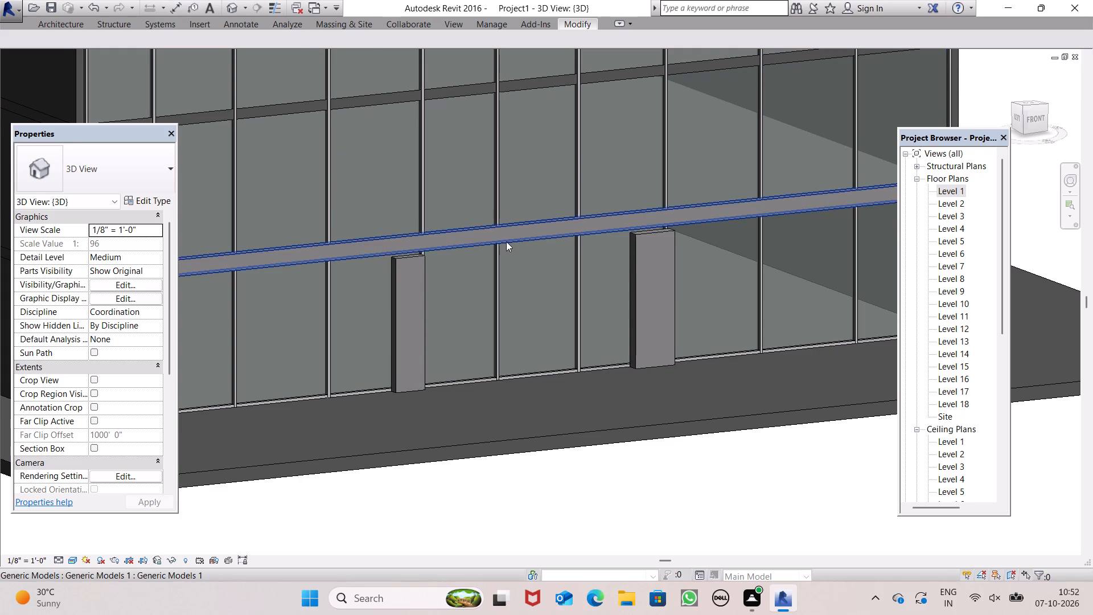
pyautogui.scroll(-2, 506, 241)
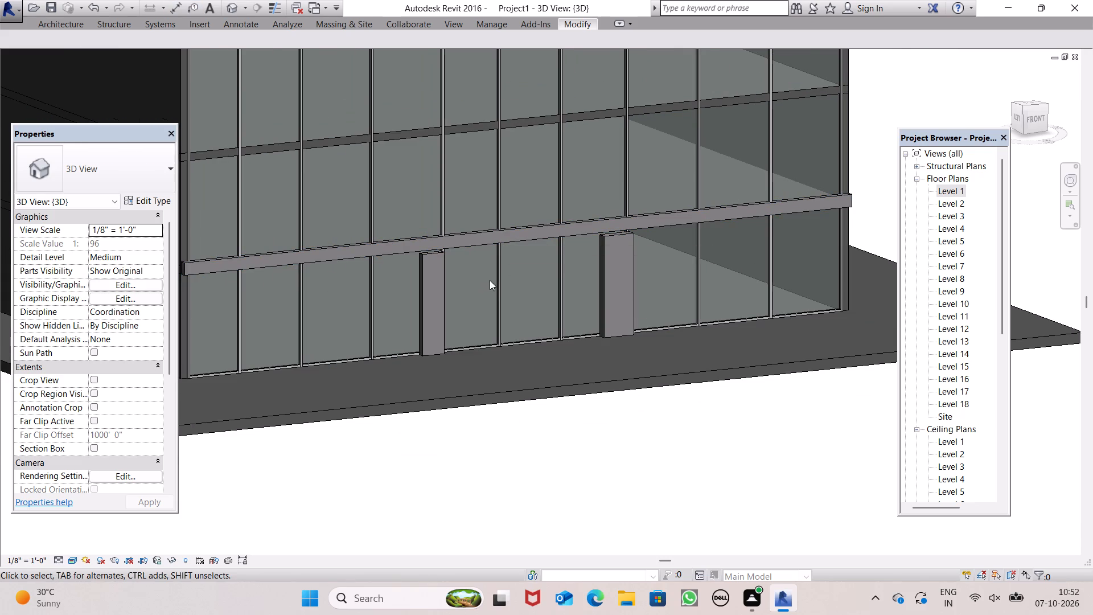
# Push the left face of the right entrance column inward along the facade to narrow the column.
pyautogui.scroll(1, 490, 280)
pyautogui.moveTo(576, 304); pyautogui.dragTo(648, 329, button='middle')
pyautogui.keyDown('shift'); pyautogui.scroll(6, 621, 285); pyautogui.keyUp('shift')
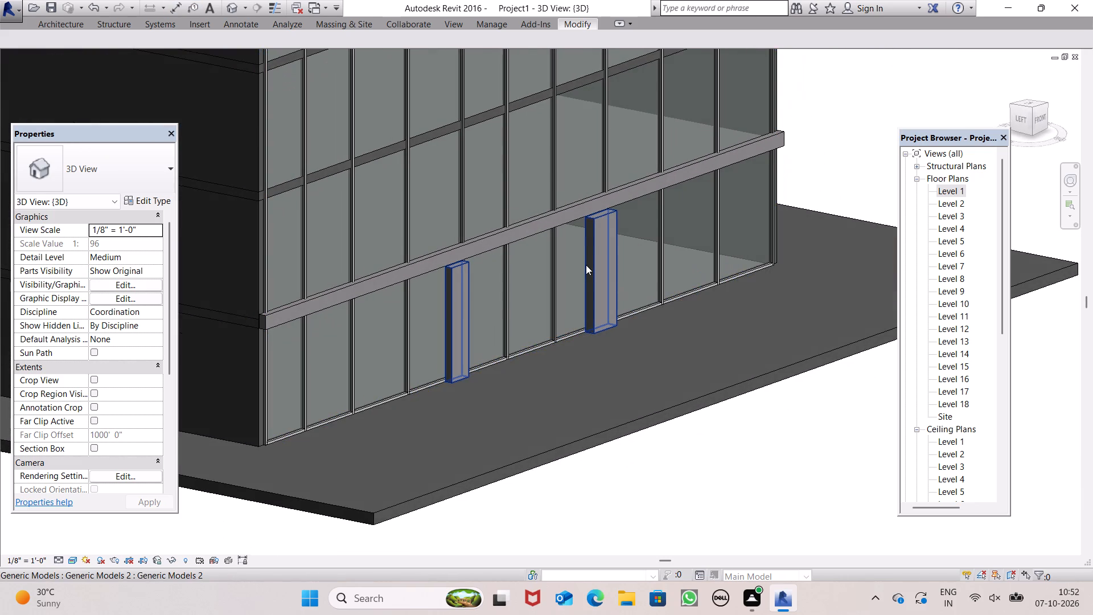
pyautogui.scroll(7, 590, 255)
pyautogui.click(594, 270)
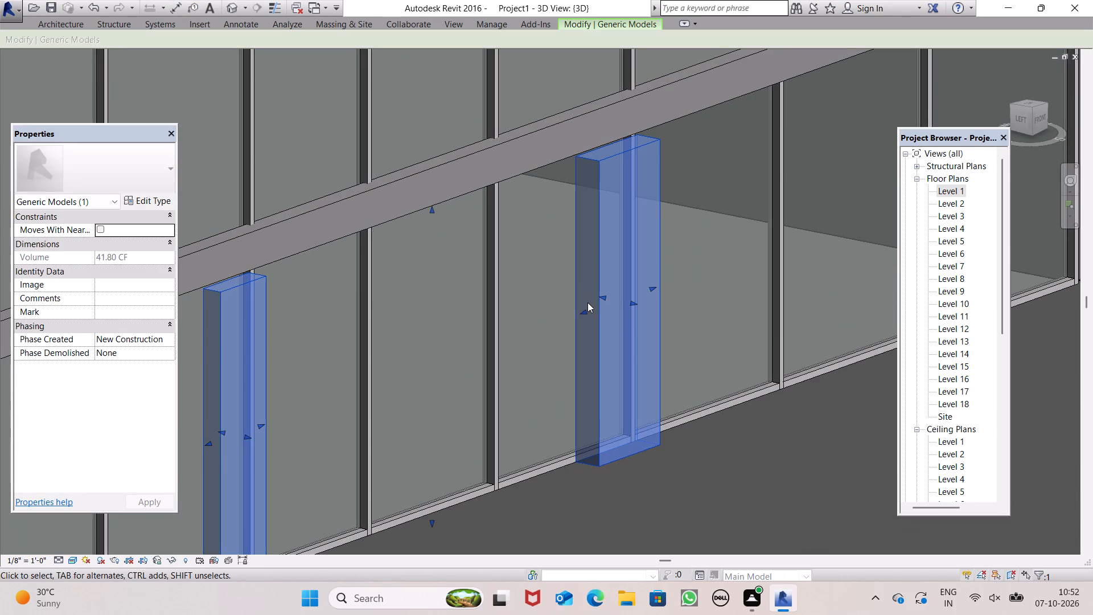
pyautogui.moveTo(580, 311); pyautogui.dragTo(605, 314)
pyautogui.doubleClick(605, 313)
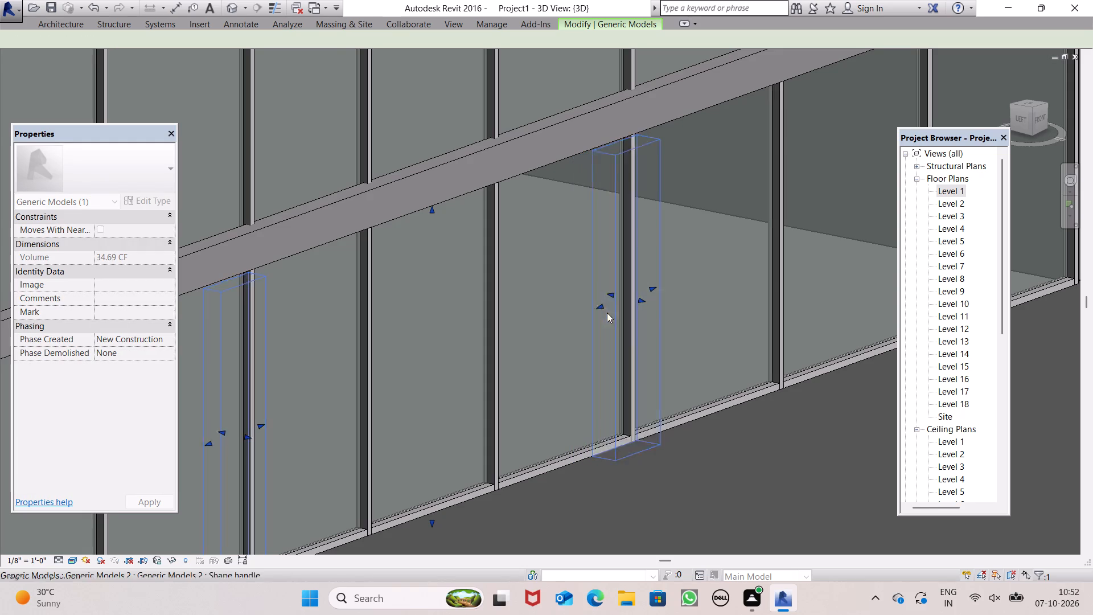
# Raise the shared top of both entrance columns toward the Level 2 facade beam.
pyautogui.scroll(-11, 591, 285)
pyautogui.moveTo(667, 305); pyautogui.dragTo(626, 329, button='middle')
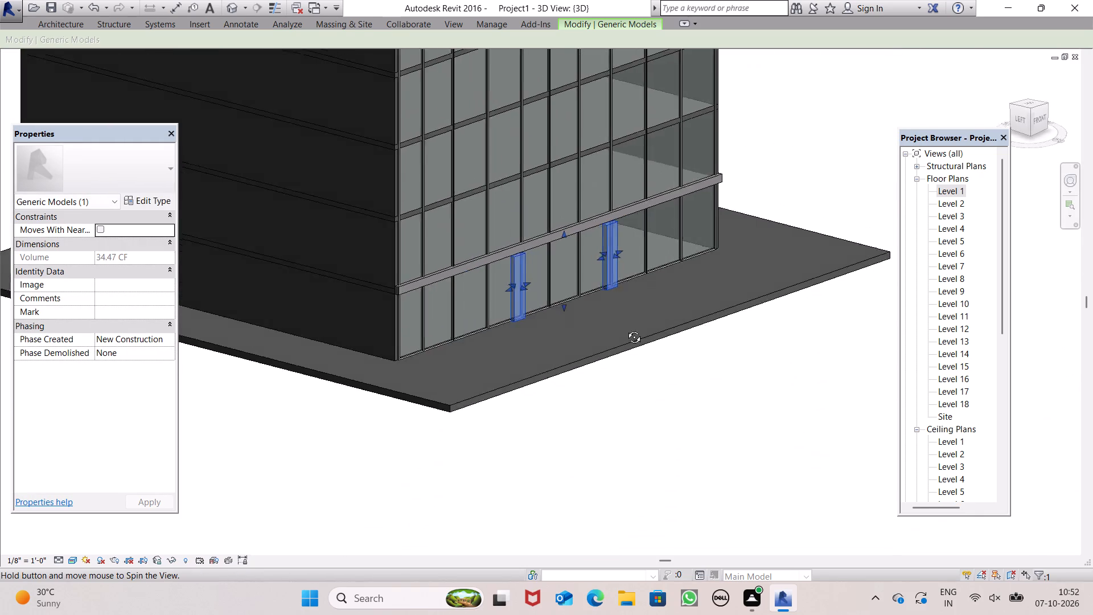
pyautogui.moveTo(626, 329); pyautogui.dragTo(518, 279, button='middle')
pyautogui.scroll(3, 531, 244)
pyautogui.moveTo(567, 259); pyautogui.dragTo(536, 451, button='middle')
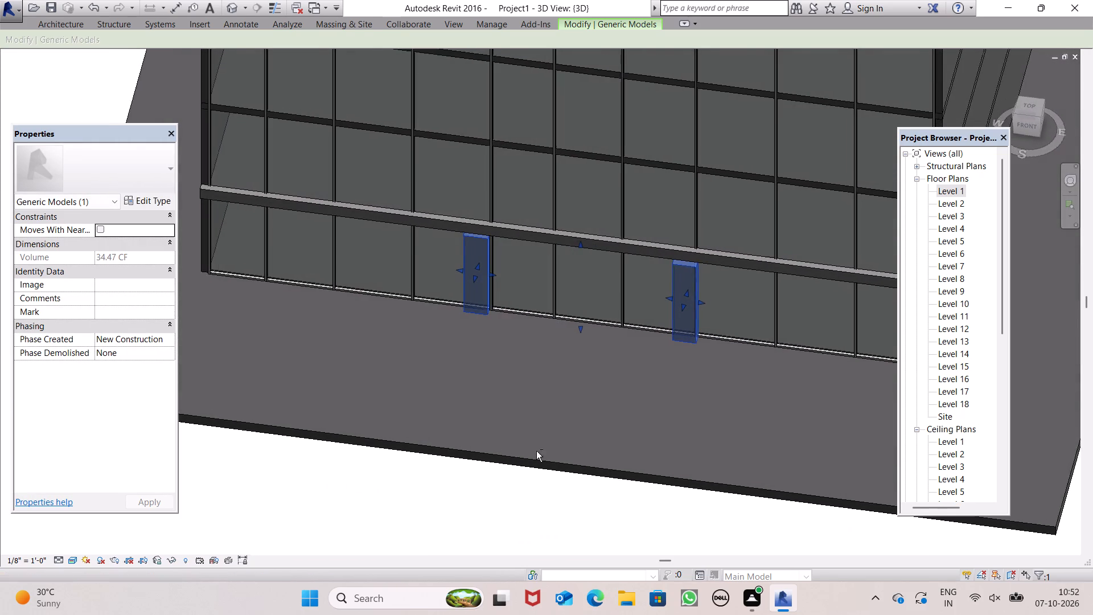
pyautogui.scroll(6, 620, 252)
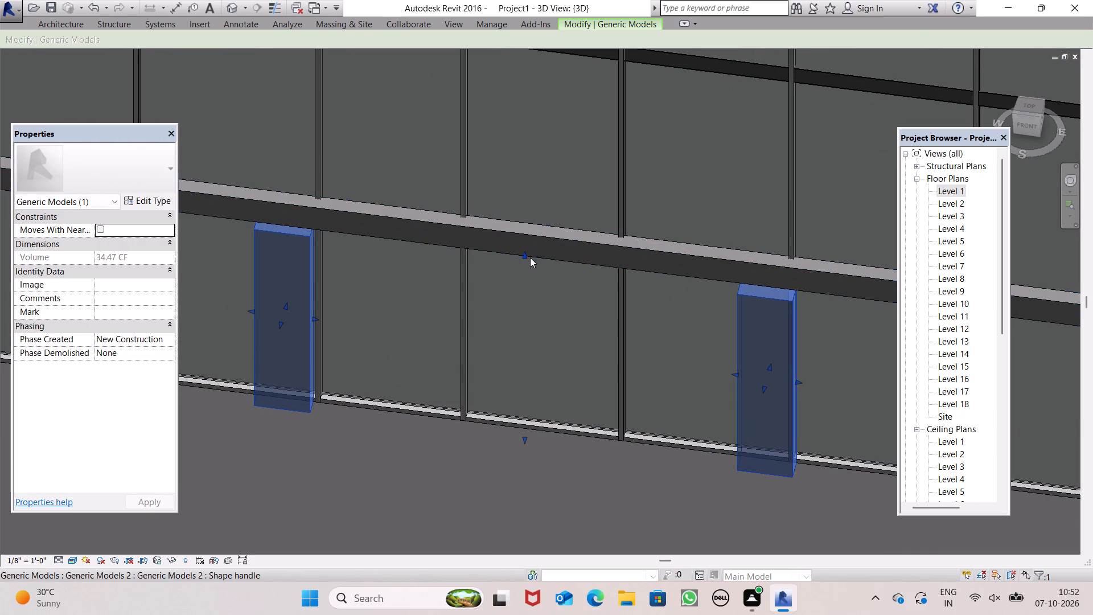
pyautogui.click(524, 252)
pyautogui.click(524, 248)
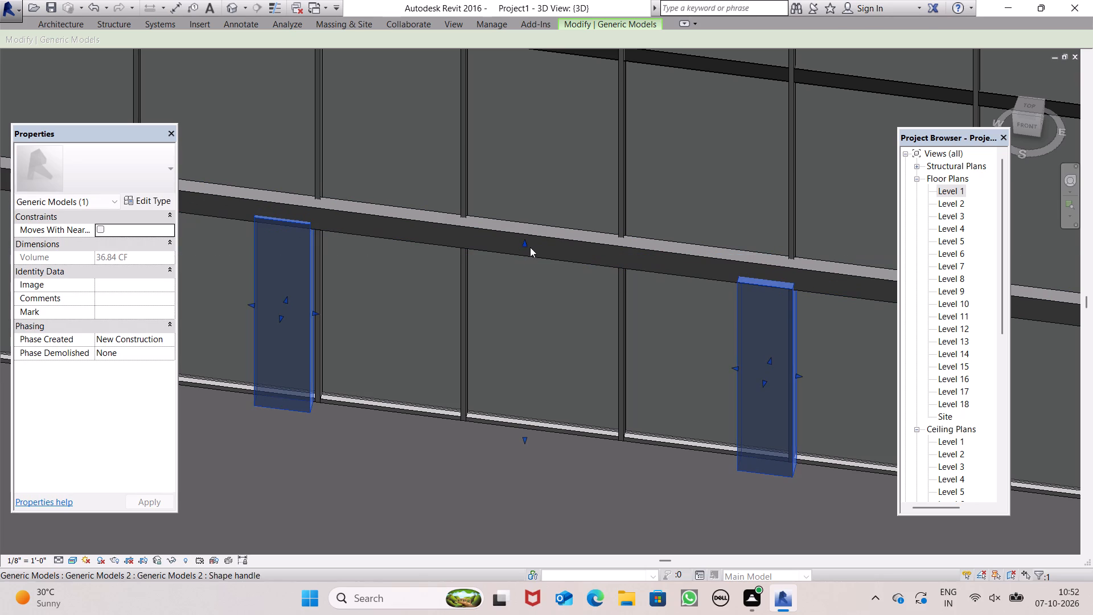
pyautogui.scroll(-10, 549, 213)
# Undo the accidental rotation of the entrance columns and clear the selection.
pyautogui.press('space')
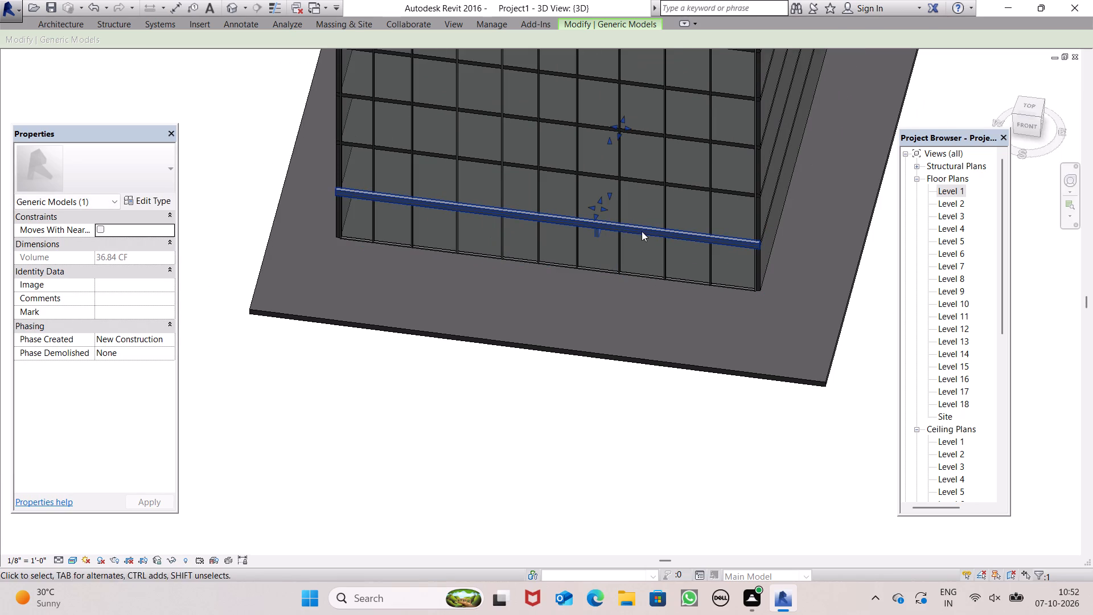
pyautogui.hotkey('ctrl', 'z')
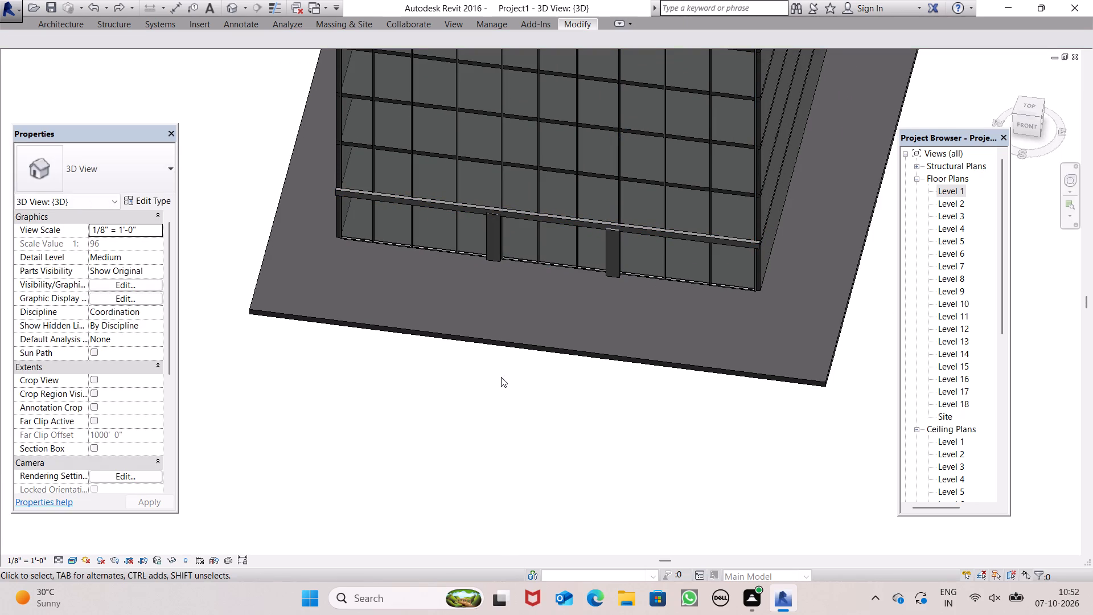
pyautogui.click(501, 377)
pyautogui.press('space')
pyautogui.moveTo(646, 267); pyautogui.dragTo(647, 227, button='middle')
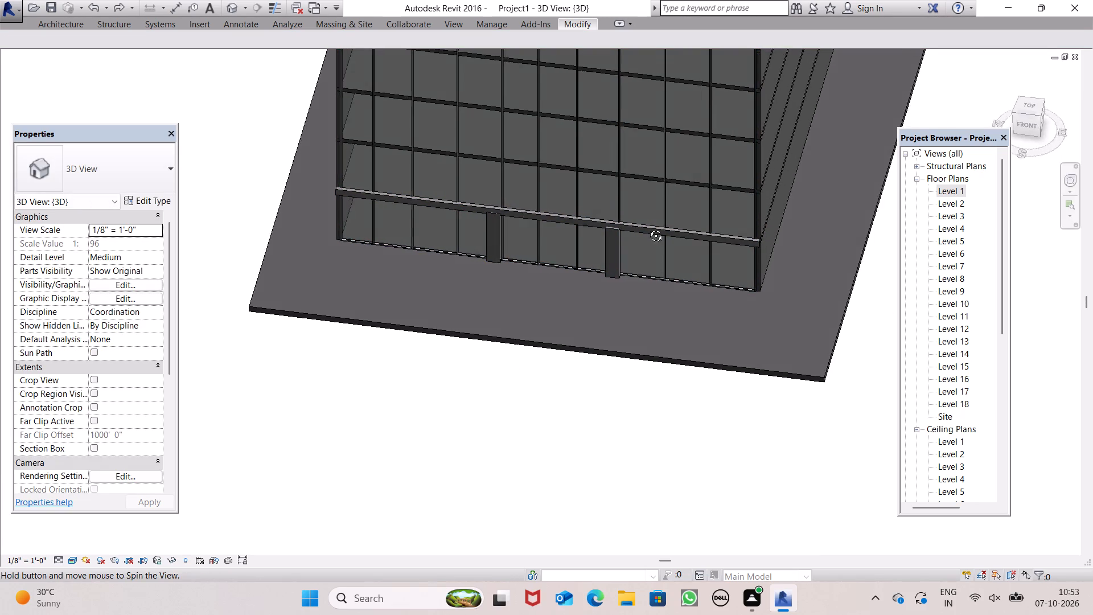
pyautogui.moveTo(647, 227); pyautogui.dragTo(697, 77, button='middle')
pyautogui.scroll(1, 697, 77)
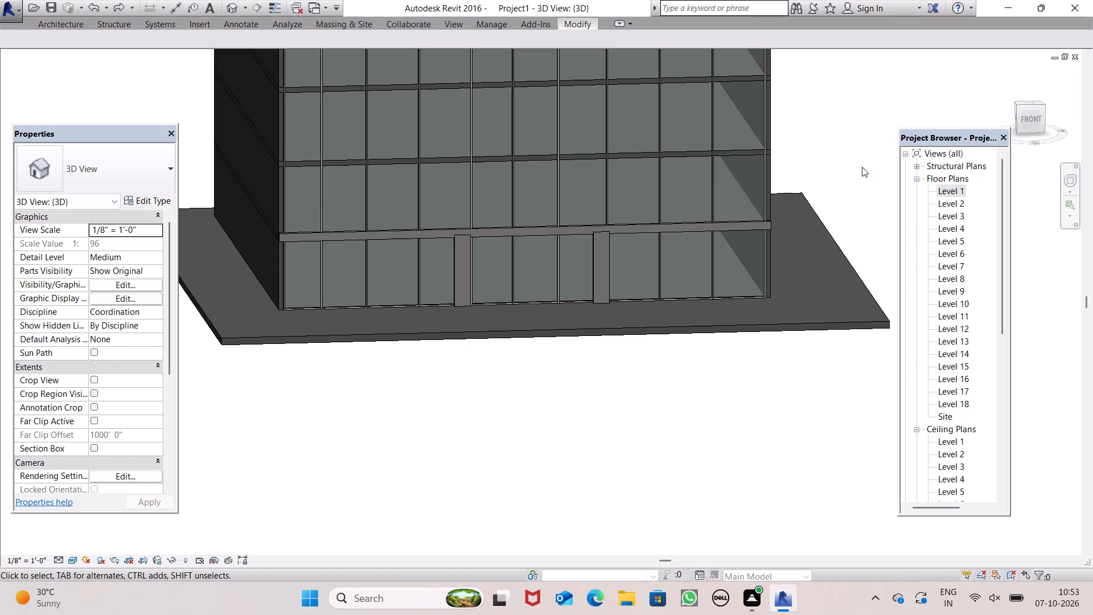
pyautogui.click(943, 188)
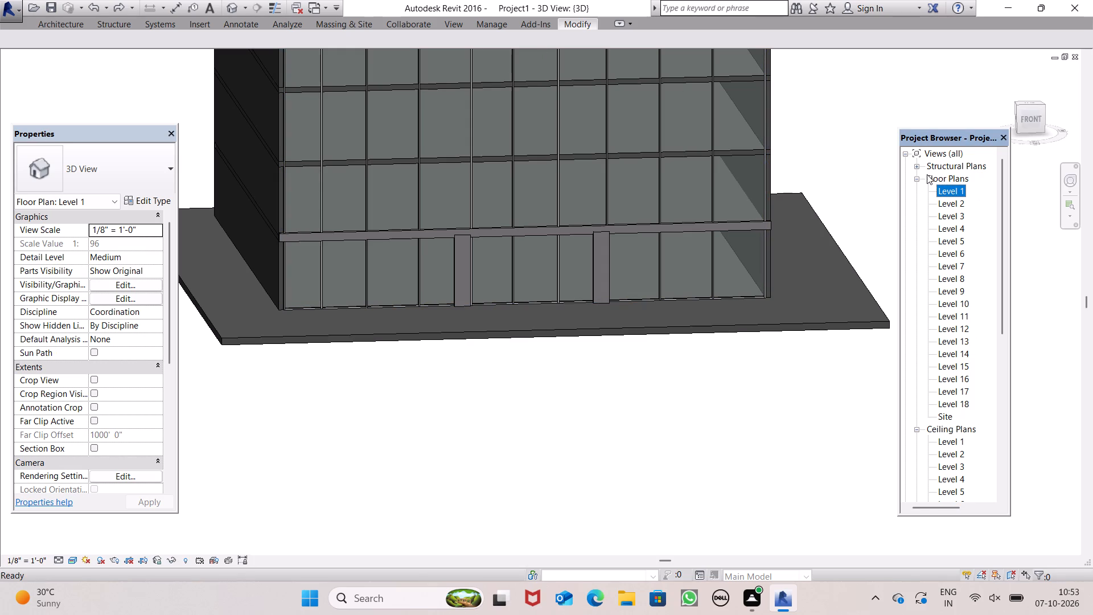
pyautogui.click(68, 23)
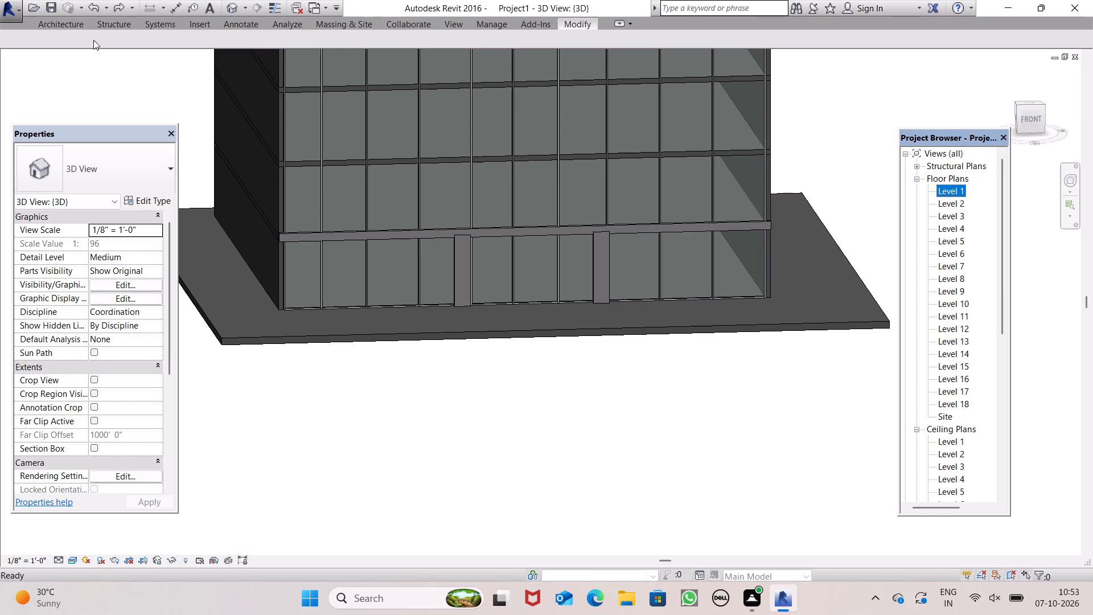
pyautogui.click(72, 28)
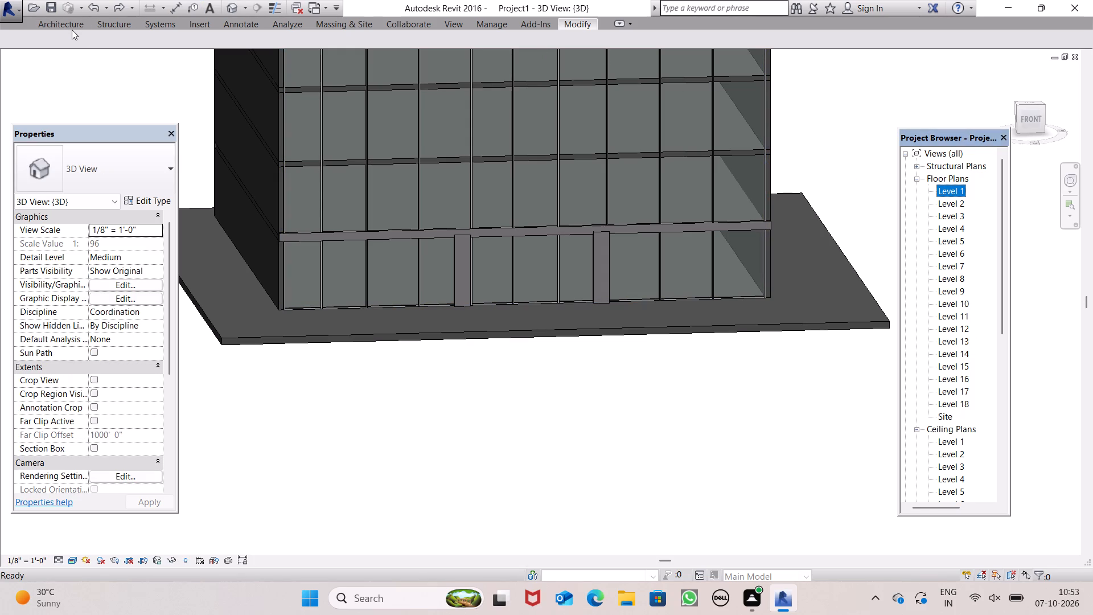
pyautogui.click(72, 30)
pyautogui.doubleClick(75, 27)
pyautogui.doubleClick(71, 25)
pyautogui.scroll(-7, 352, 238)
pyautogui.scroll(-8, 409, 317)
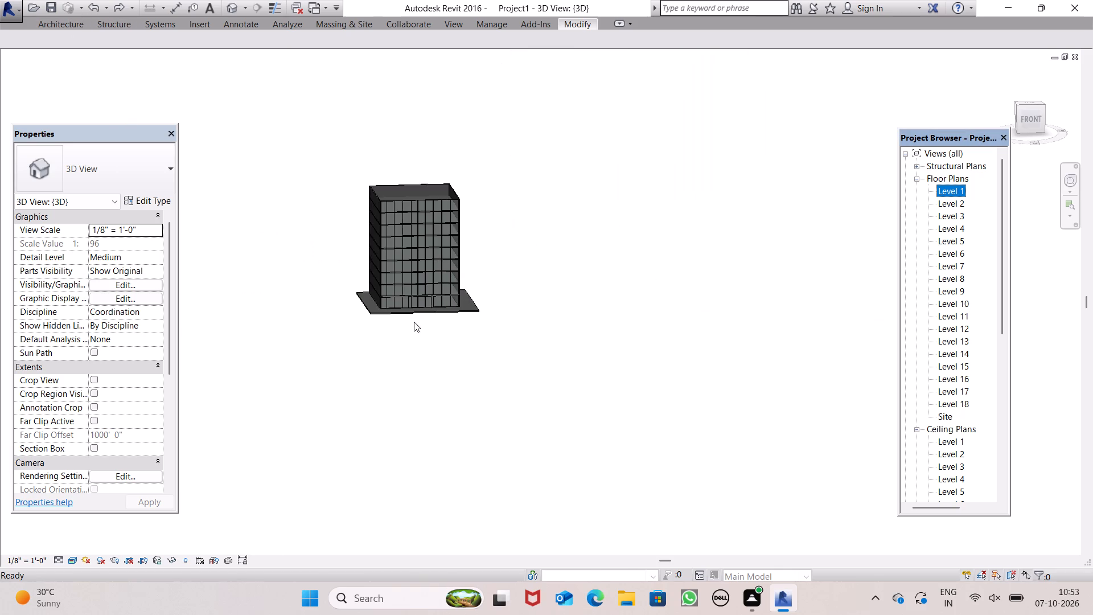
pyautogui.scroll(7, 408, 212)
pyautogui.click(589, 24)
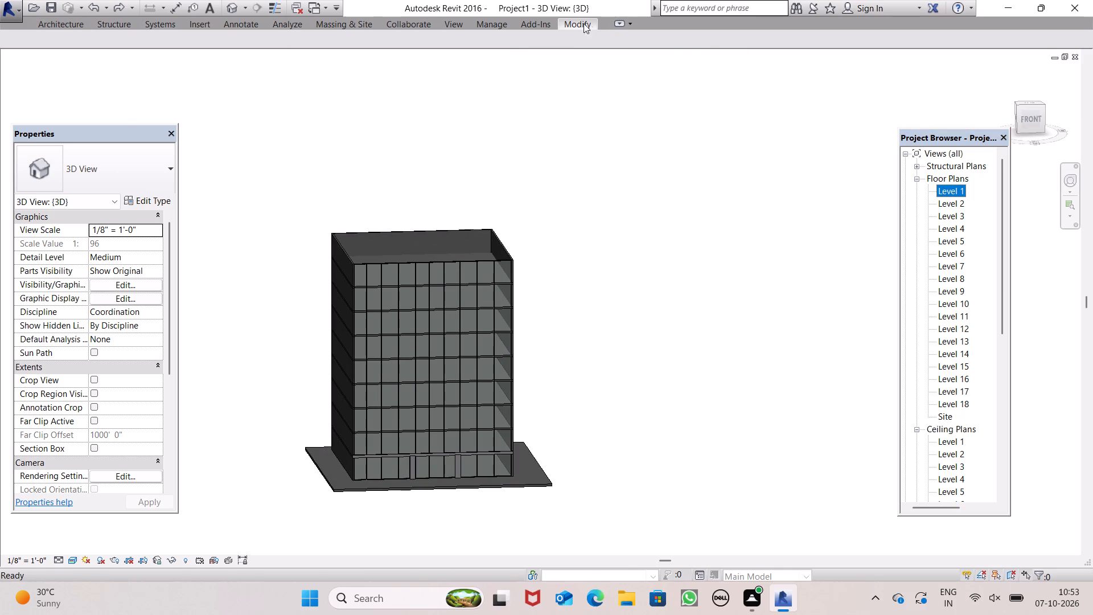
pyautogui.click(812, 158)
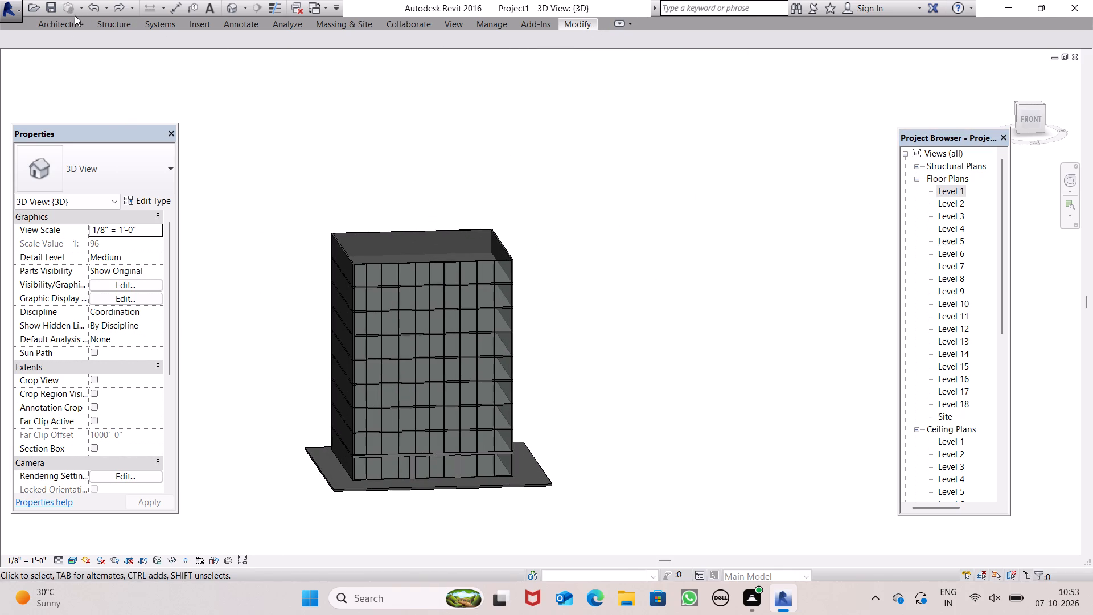
# Start a new in-place model in the Generic Models category, accepting the proposed name.
pyautogui.click(66, 27)
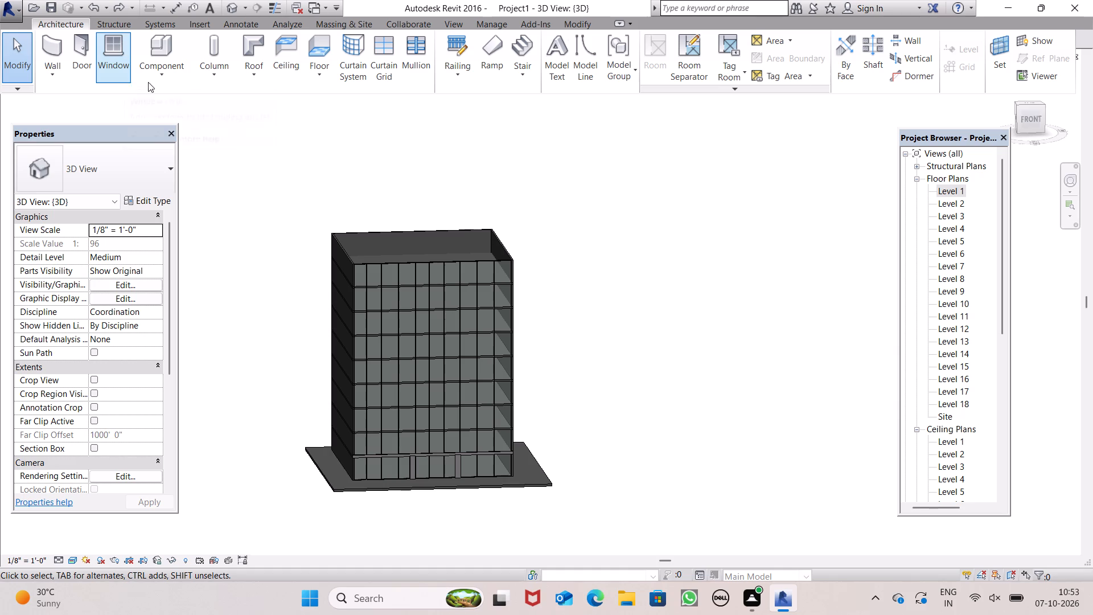
pyautogui.click(157, 80)
pyautogui.click(192, 122)
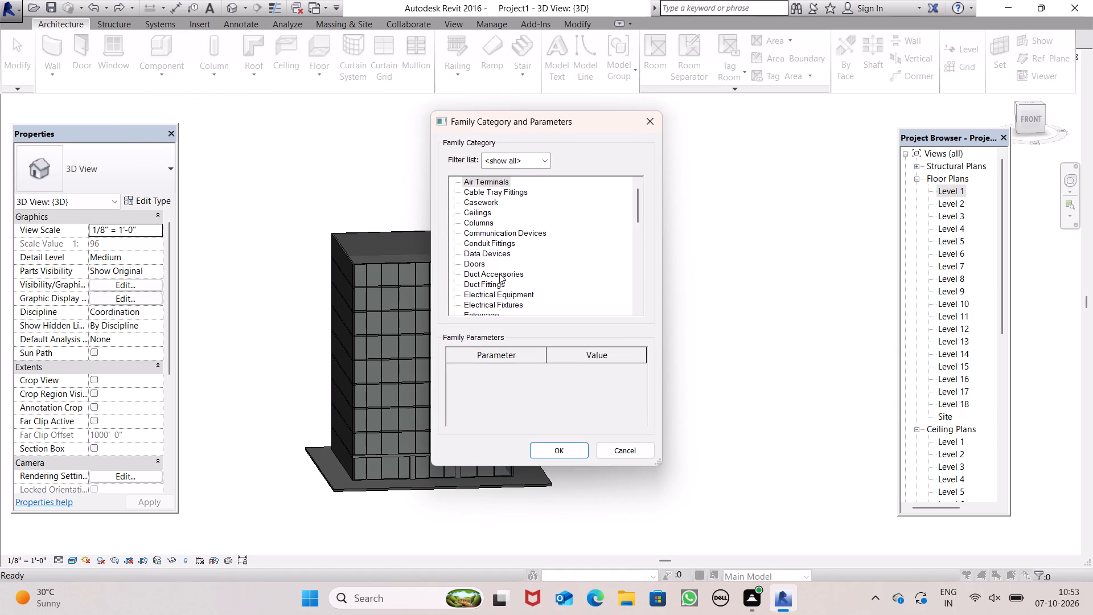
pyautogui.scroll(-6, 499, 273)
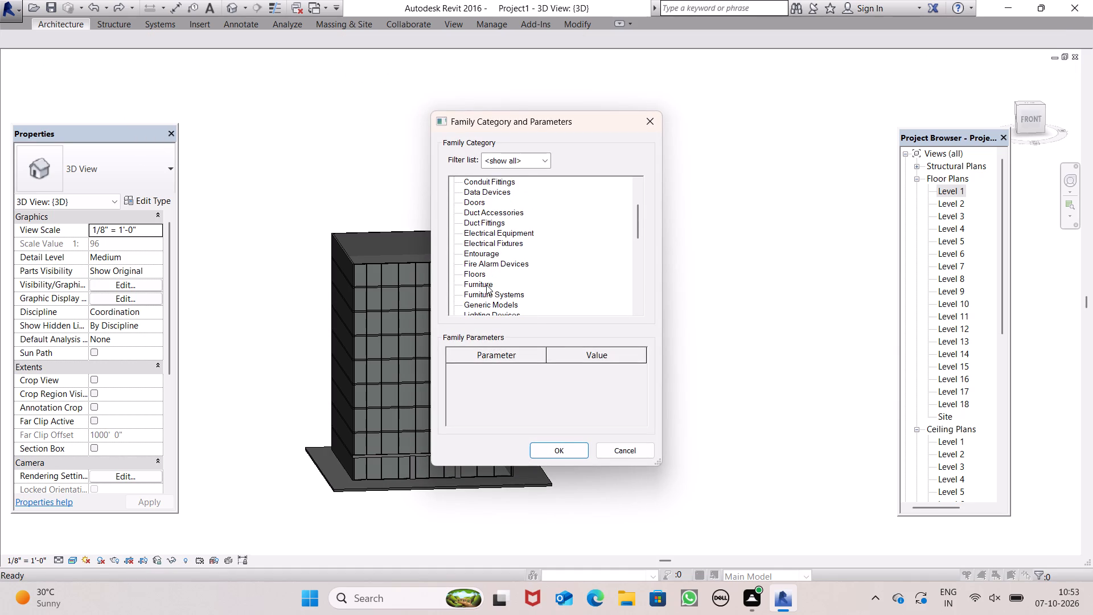
pyautogui.scroll(-1, 486, 283)
pyautogui.click(488, 284)
pyautogui.click(483, 295)
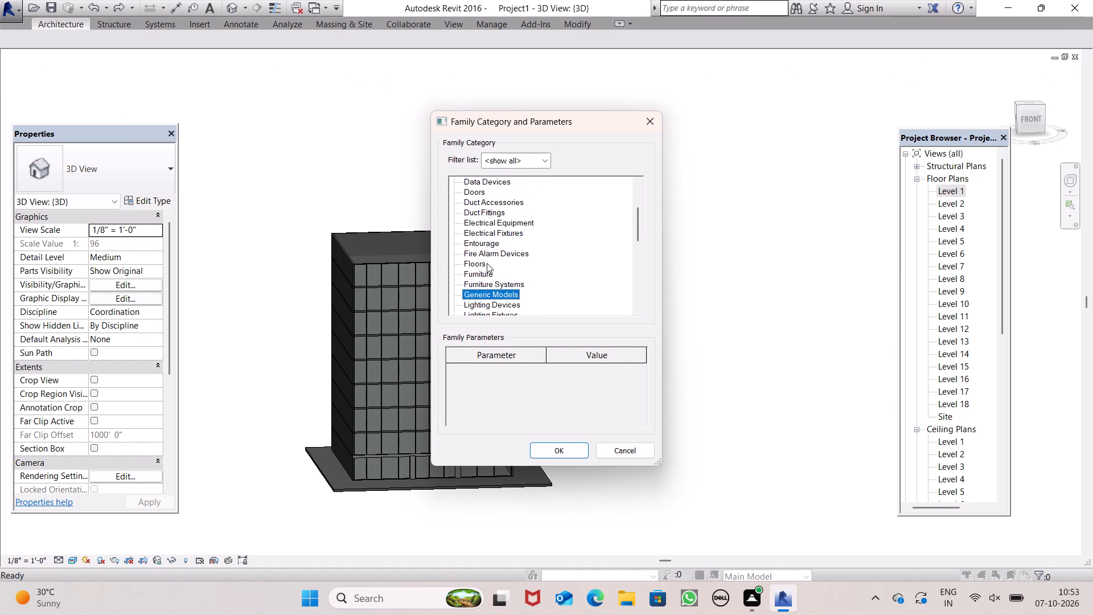
pyautogui.click(539, 456)
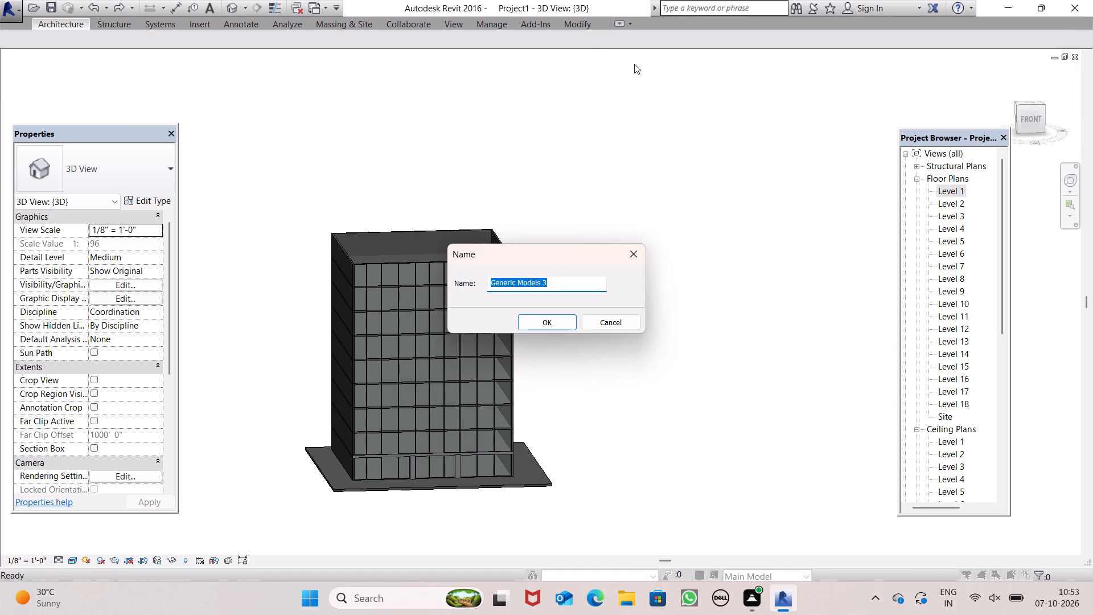
pyautogui.click(558, 325)
# On the Level 1 floor plan, sketch a rectangular extrusion profile about 0'-10" by 0'-5" against the curtain wall between the entrance columns.
pyautogui.scroll(-2, 533, 210)
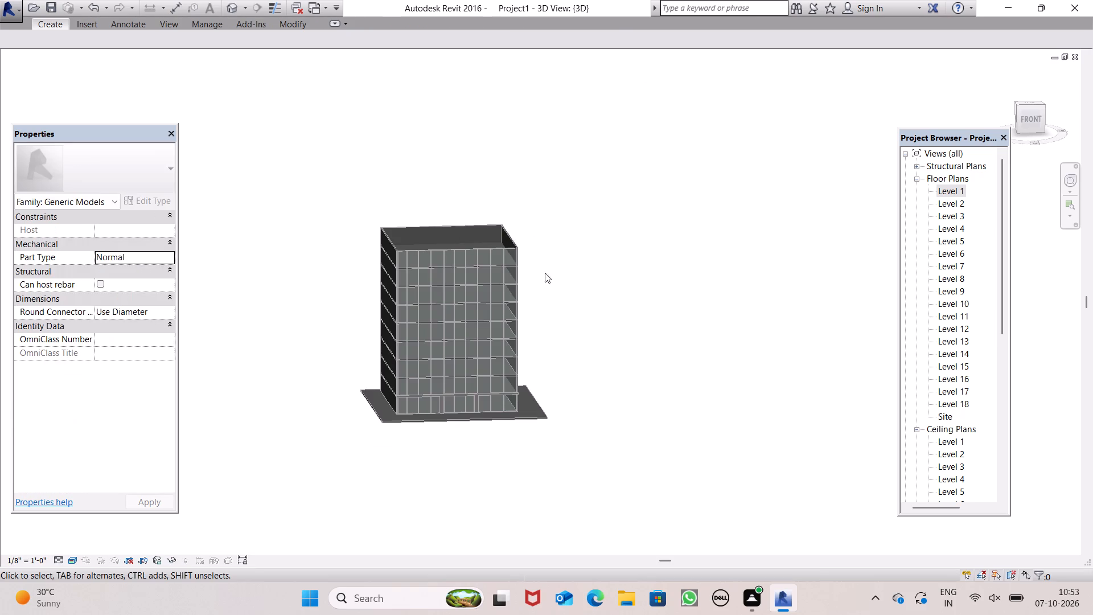
pyautogui.click(957, 194)
pyautogui.click(957, 194)
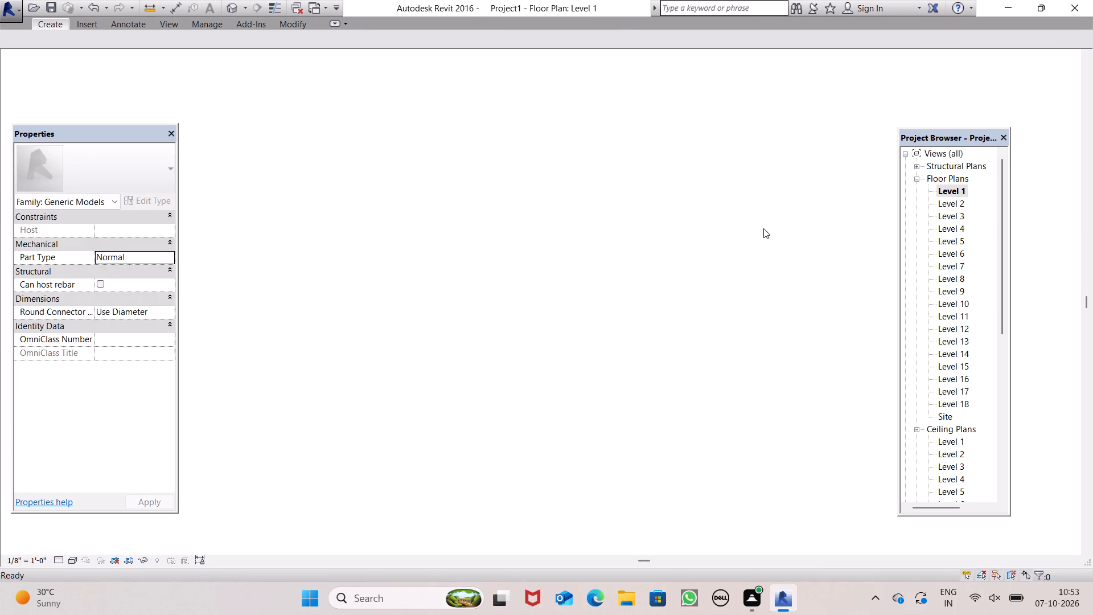
pyautogui.scroll(-2, 393, 240)
pyautogui.scroll(-2, 512, 329)
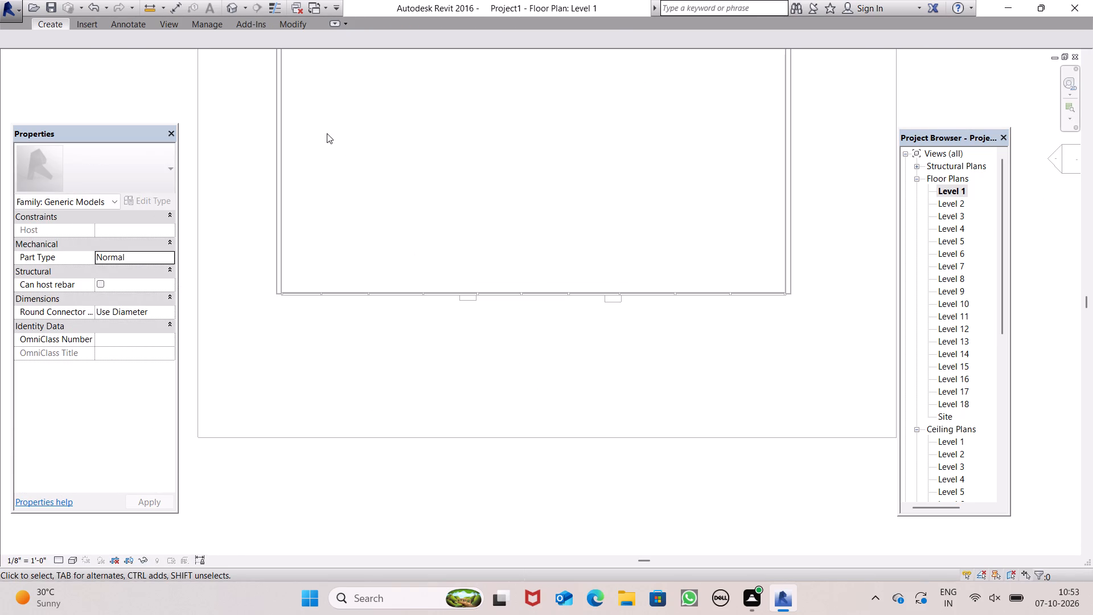
pyautogui.click(44, 20)
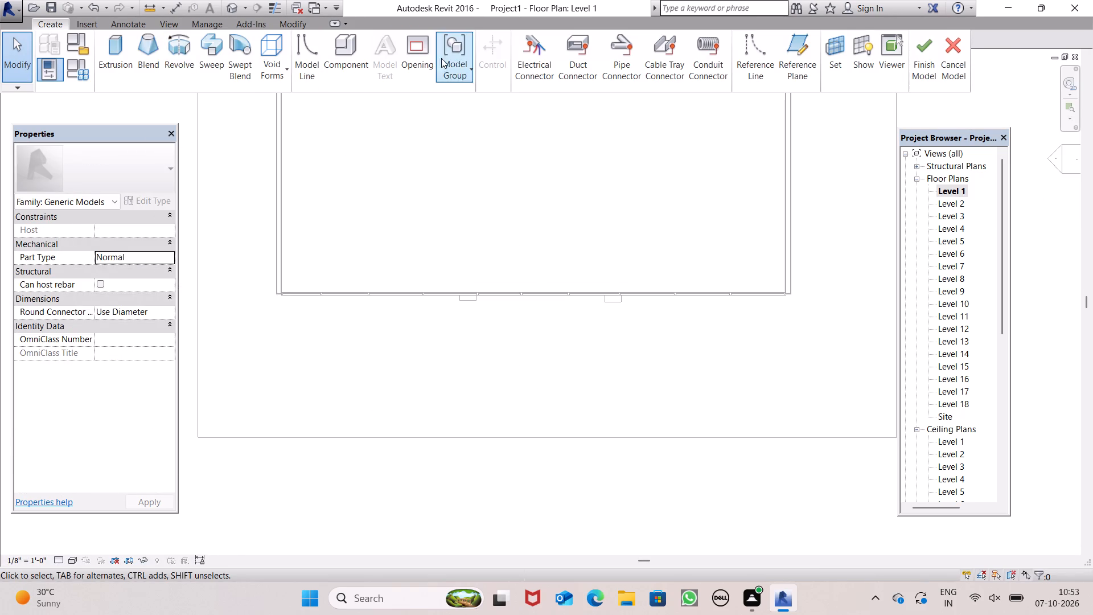
pyautogui.click(112, 50)
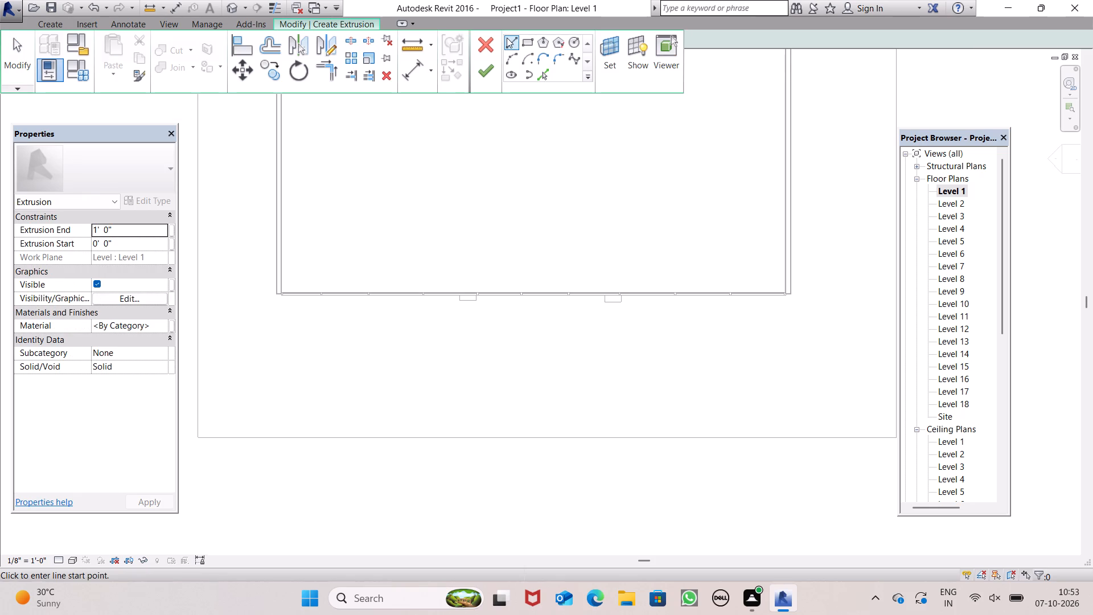
pyautogui.click(525, 41)
pyautogui.scroll(12, 498, 297)
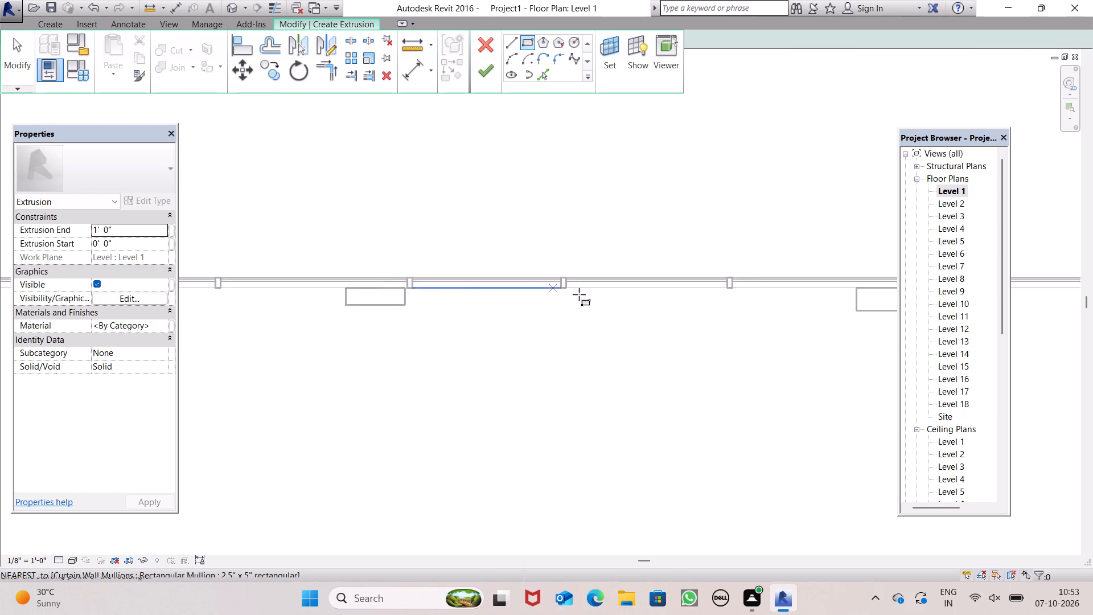
pyautogui.scroll(4, 570, 282)
pyautogui.scroll(-1, 581, 292)
pyautogui.scroll(1, 581, 292)
pyautogui.click(582, 285)
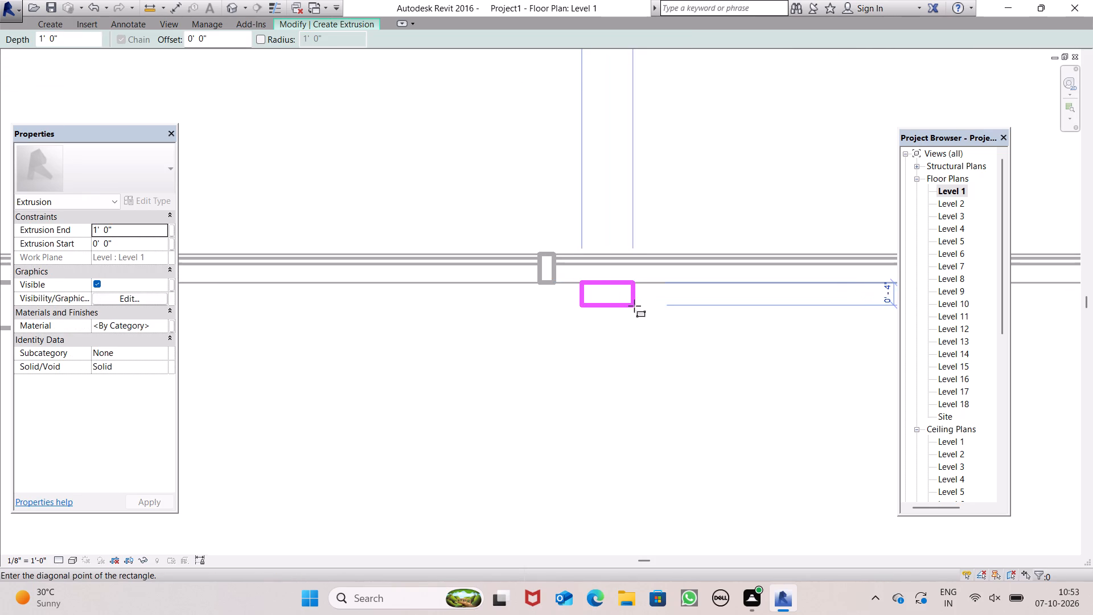
pyautogui.moveTo(640, 308); pyautogui.dragTo(640, 301)
# Finish the small rectangle as a 1'-0" high extrusion and complete the in-place model.
pyautogui.click(331, 23)
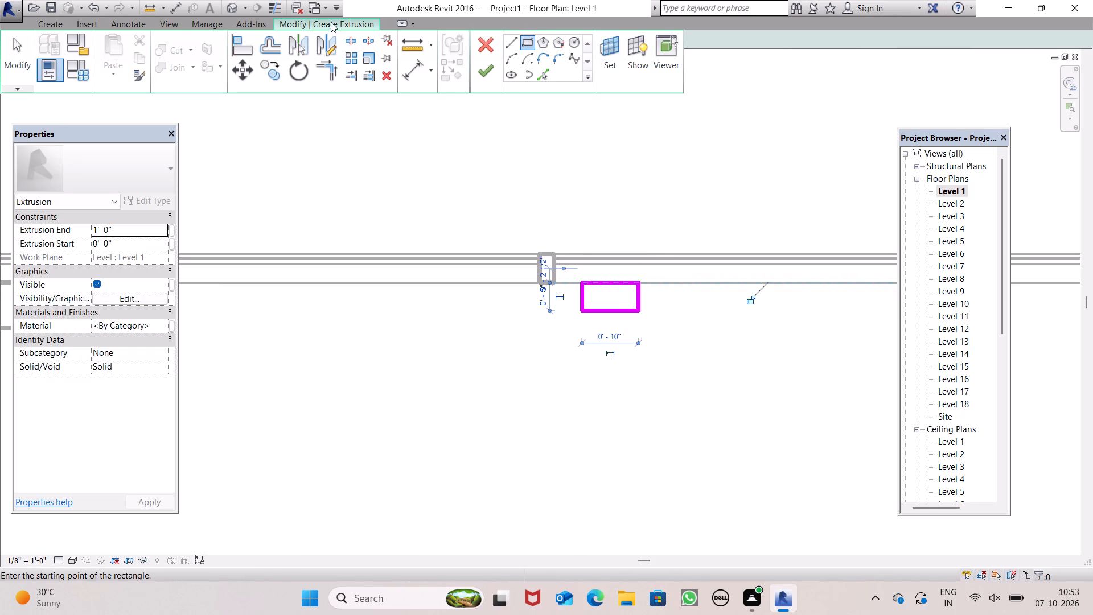
pyautogui.click(483, 77)
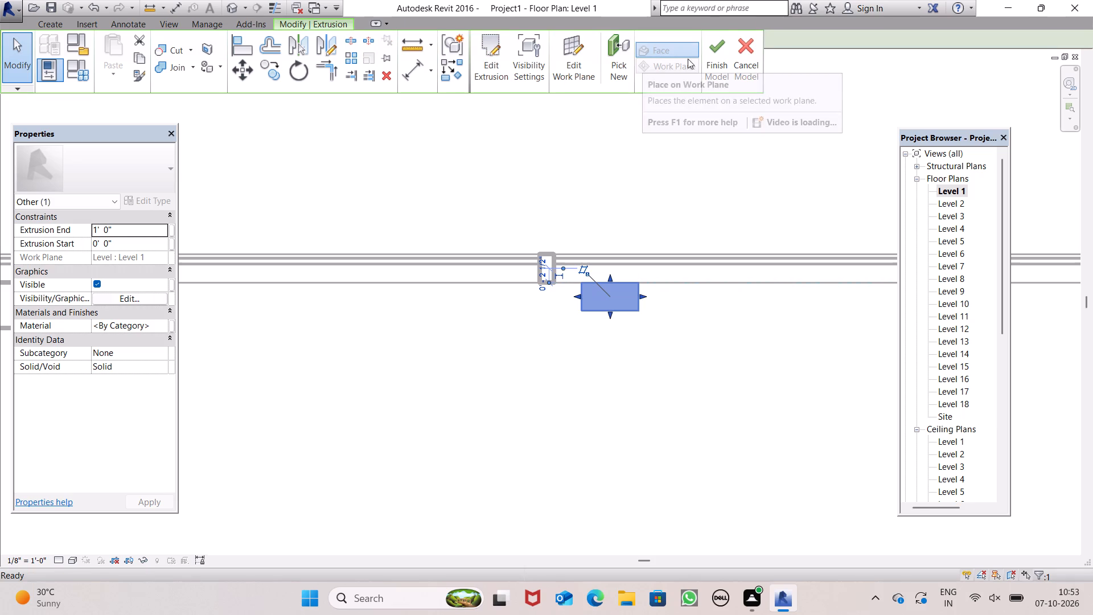
pyautogui.click(712, 54)
# In the 3D view, stretch the top of the new small block up to the Level 2 facade beam.
pyautogui.click(239, 9)
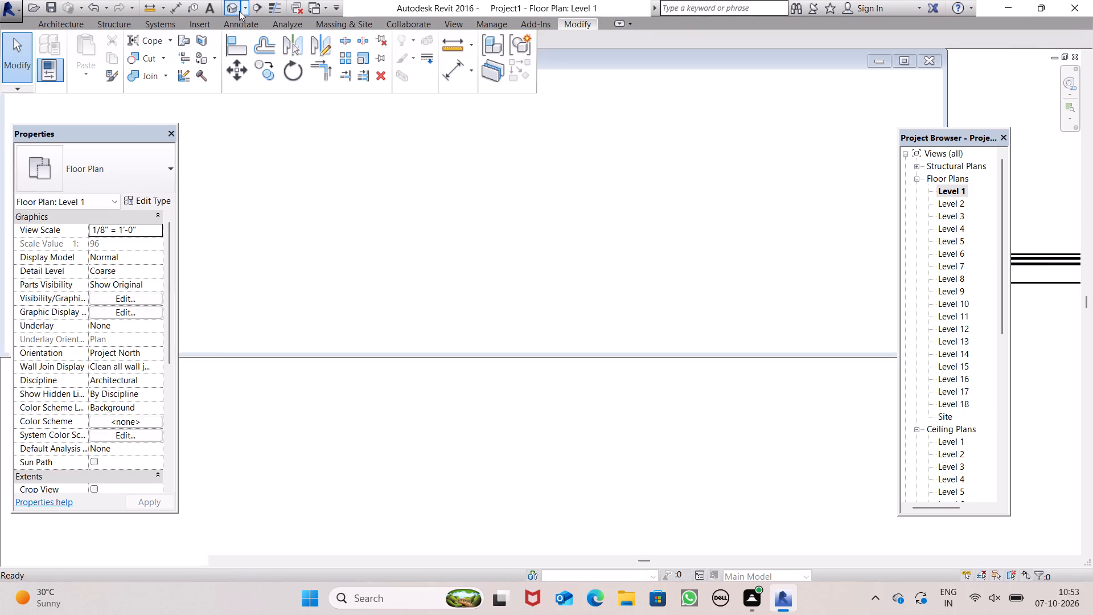
pyautogui.scroll(5, 482, 417)
pyautogui.scroll(5, 441, 370)
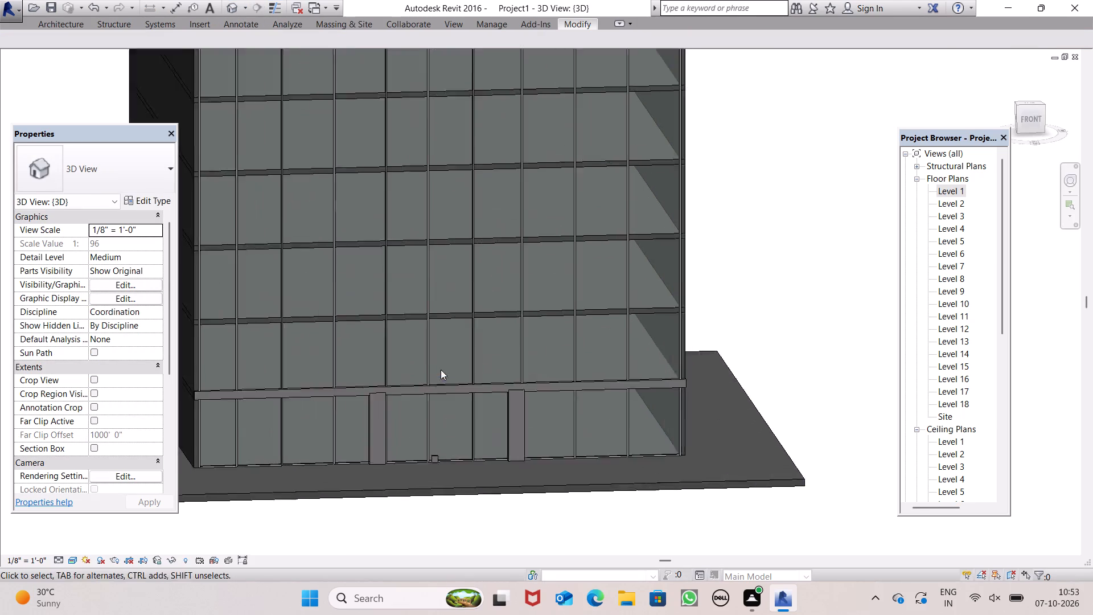
pyautogui.scroll(2, 441, 370)
pyautogui.moveTo(391, 472); pyautogui.dragTo(394, 428, button='middle')
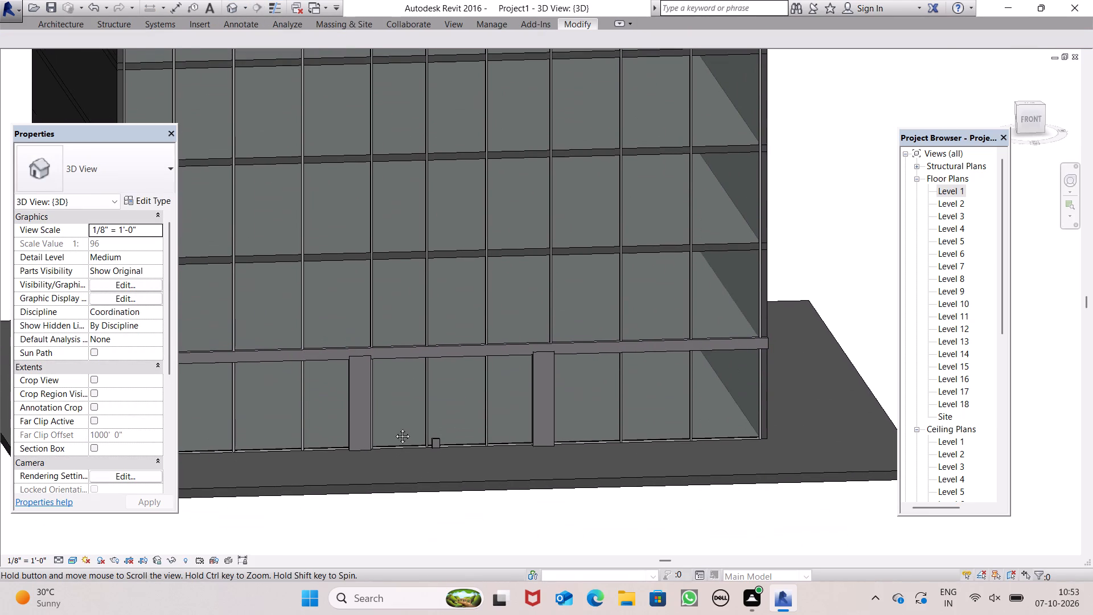
pyautogui.moveTo(394, 428); pyautogui.dragTo(385, 348, button='middle')
pyautogui.keyDown('shift'); pyautogui.moveTo(435, 445); pyautogui.dragTo(418, 611, button='middle'); pyautogui.keyUp('shift')
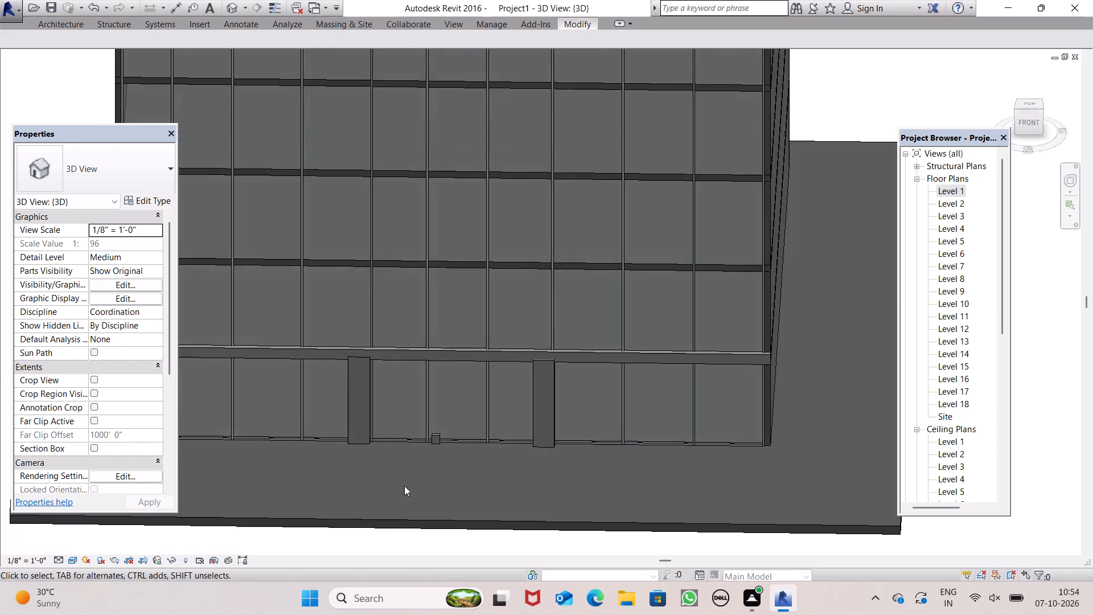
pyautogui.scroll(4, 385, 434)
pyautogui.click(466, 442)
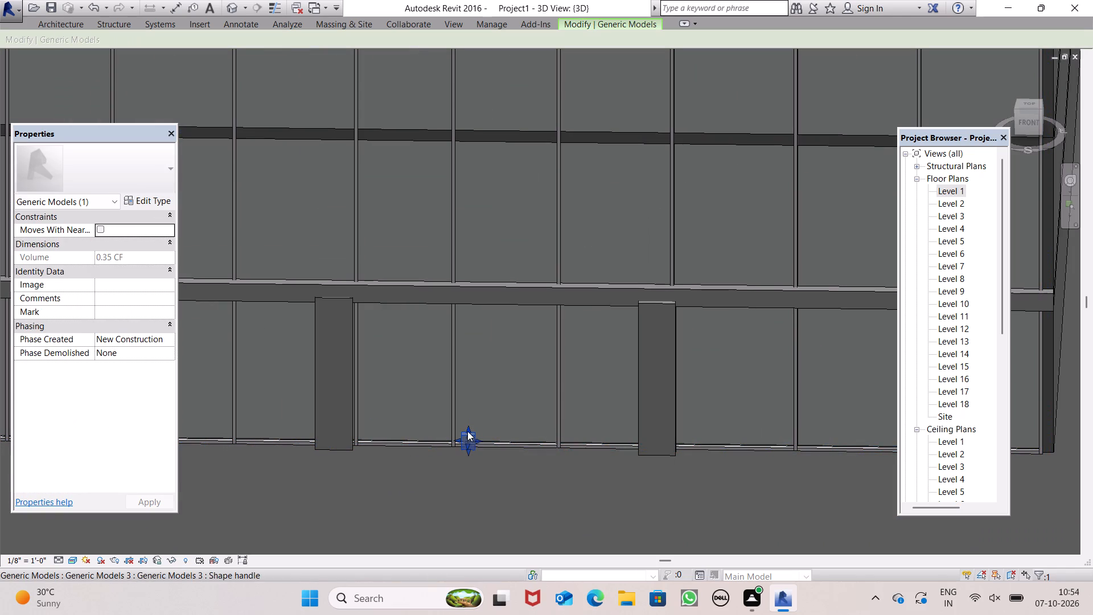
pyautogui.moveTo(467, 427); pyautogui.dragTo(452, 301)
pyautogui.moveTo(452, 301); pyautogui.dragTo(453, 303)
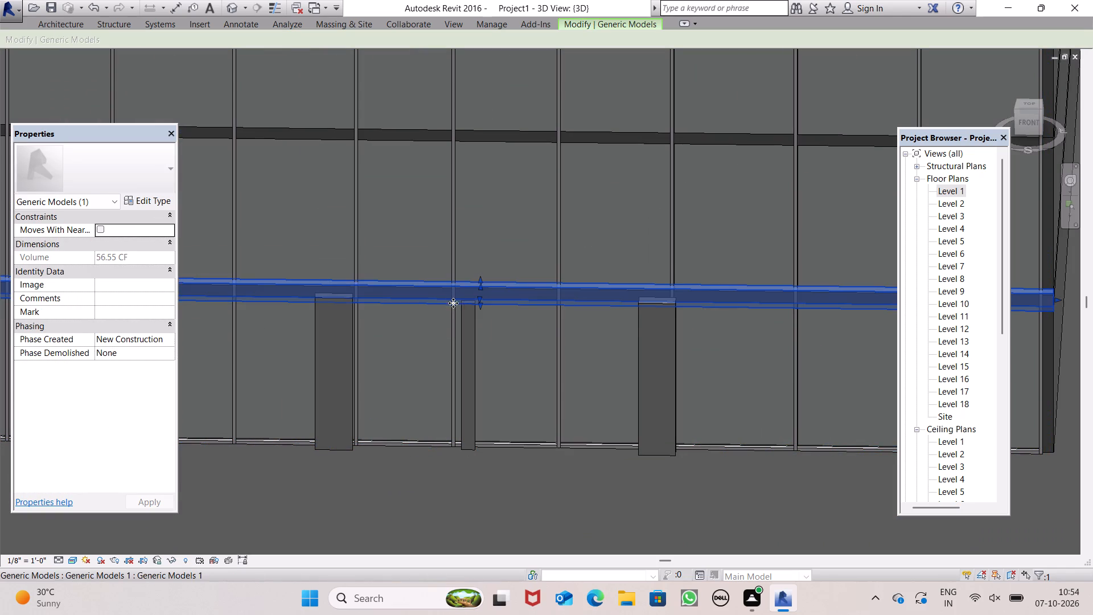
pyautogui.moveTo(453, 303); pyautogui.dragTo(453, 307)
pyautogui.click(475, 500)
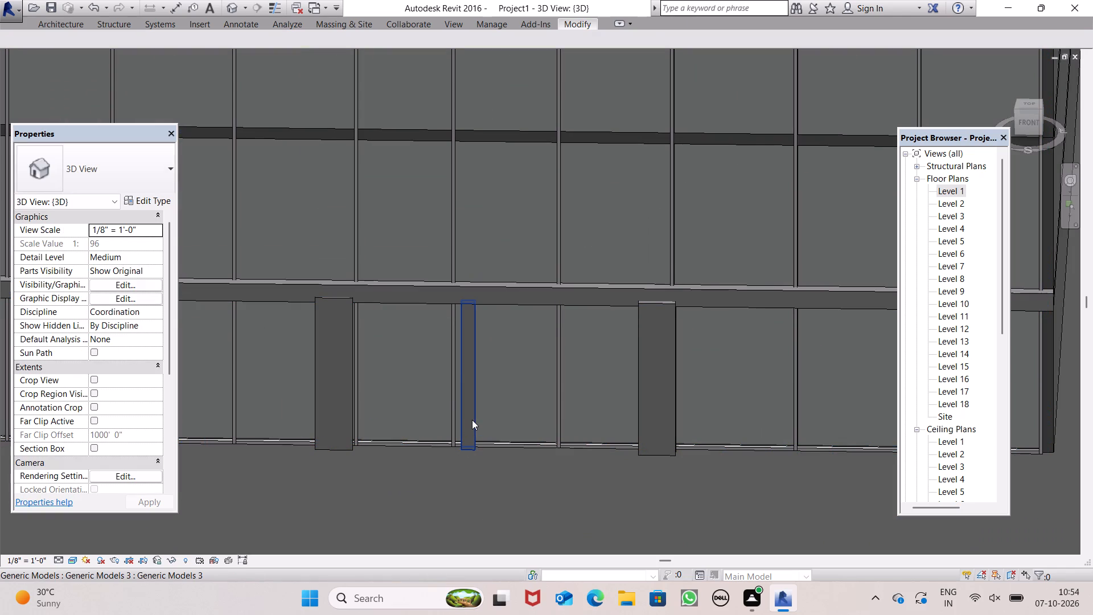
# Raise the bottom of the new thin post until only a short block remains just under the facade beam.
pyautogui.click(472, 420)
pyautogui.moveTo(466, 449); pyautogui.dragTo(469, 397)
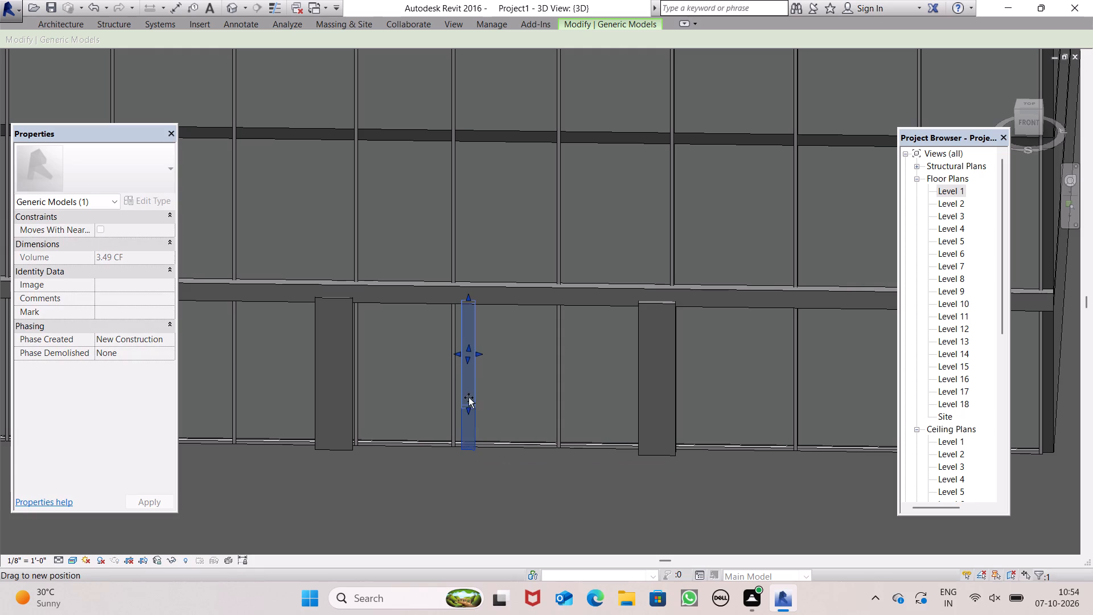
pyautogui.moveTo(469, 397); pyautogui.dragTo(472, 317)
pyautogui.click(472, 317)
pyautogui.click(494, 458)
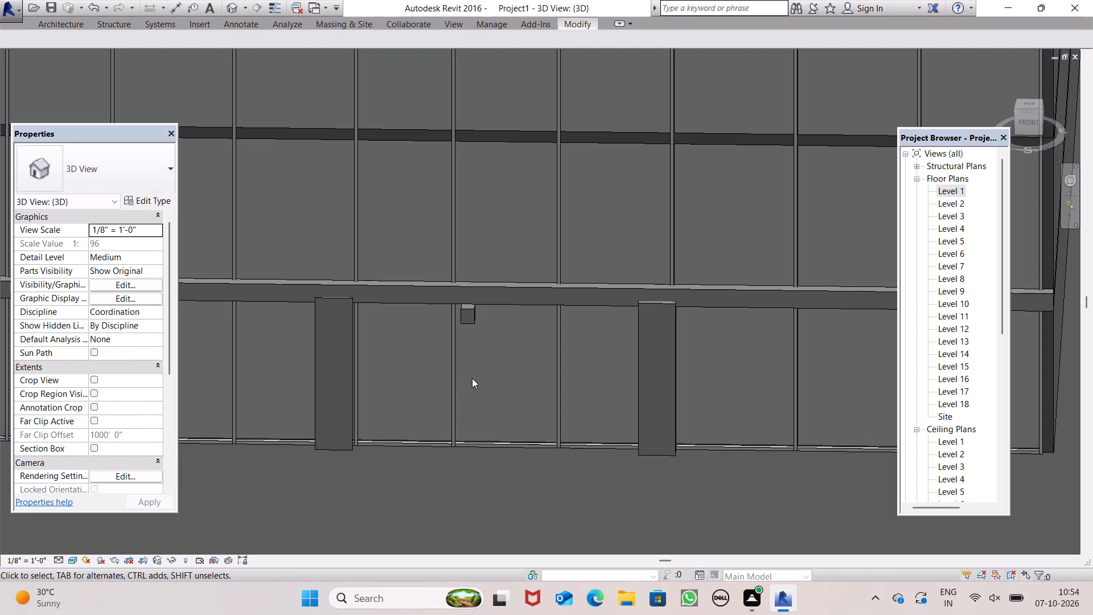
# Extend the short block's left end along the facade to meet the inner side of the left entrance column.
pyautogui.keyDown('shift'); pyautogui.moveTo(482, 415); pyautogui.dragTo(622, 345, button='middle'); pyautogui.keyUp('shift')
pyautogui.scroll(-1, 495, 323)
pyautogui.scroll(3, 495, 323)
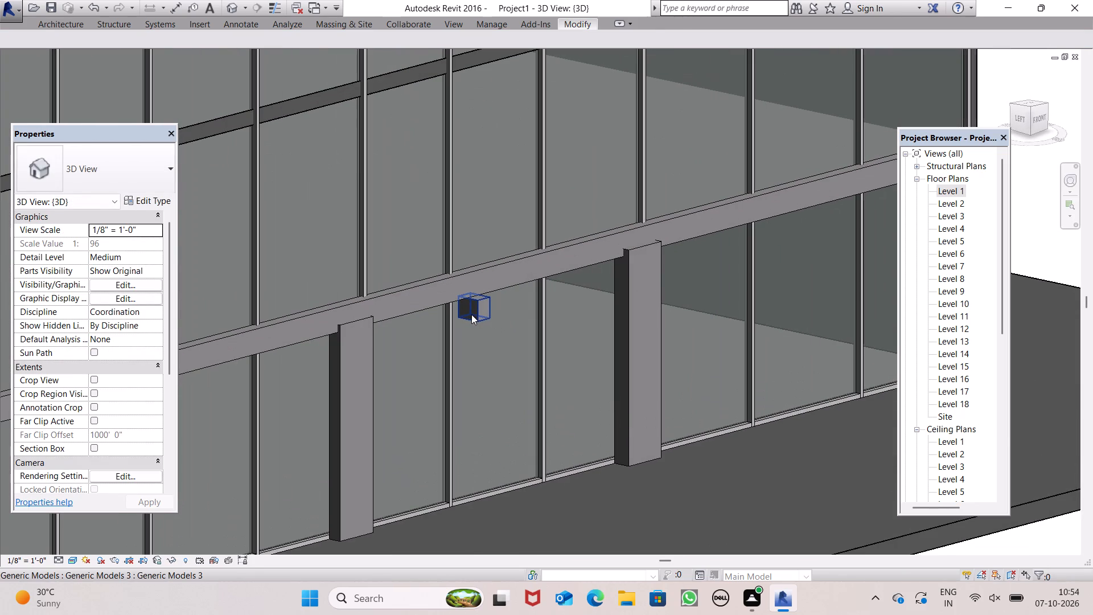
pyautogui.click(471, 314)
pyautogui.moveTo(462, 309); pyautogui.dragTo(376, 323)
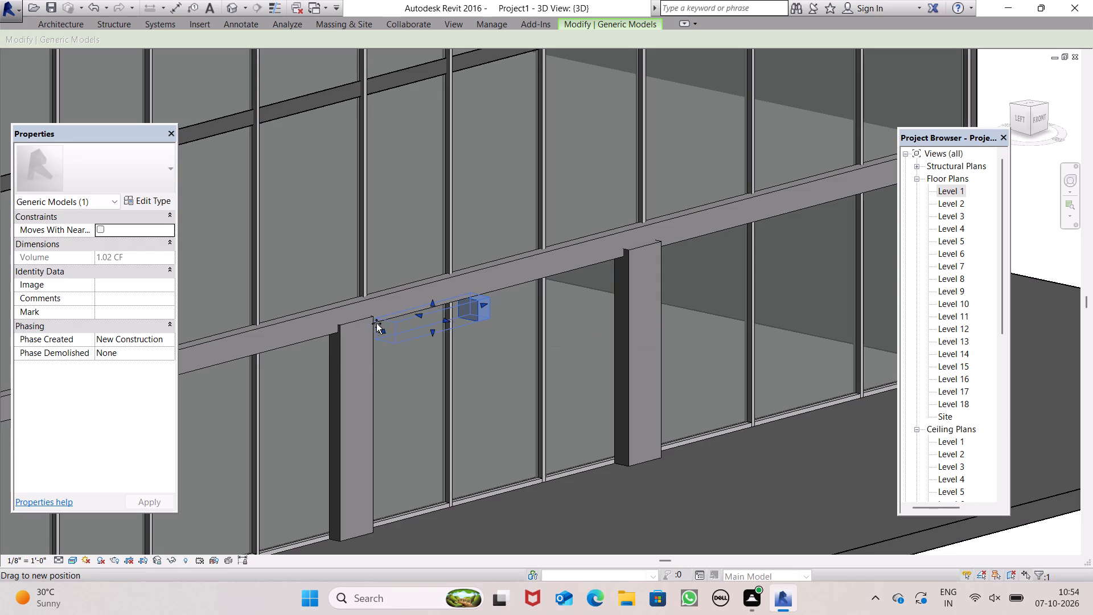
pyautogui.moveTo(376, 323); pyautogui.dragTo(372, 322)
pyautogui.click(357, 391)
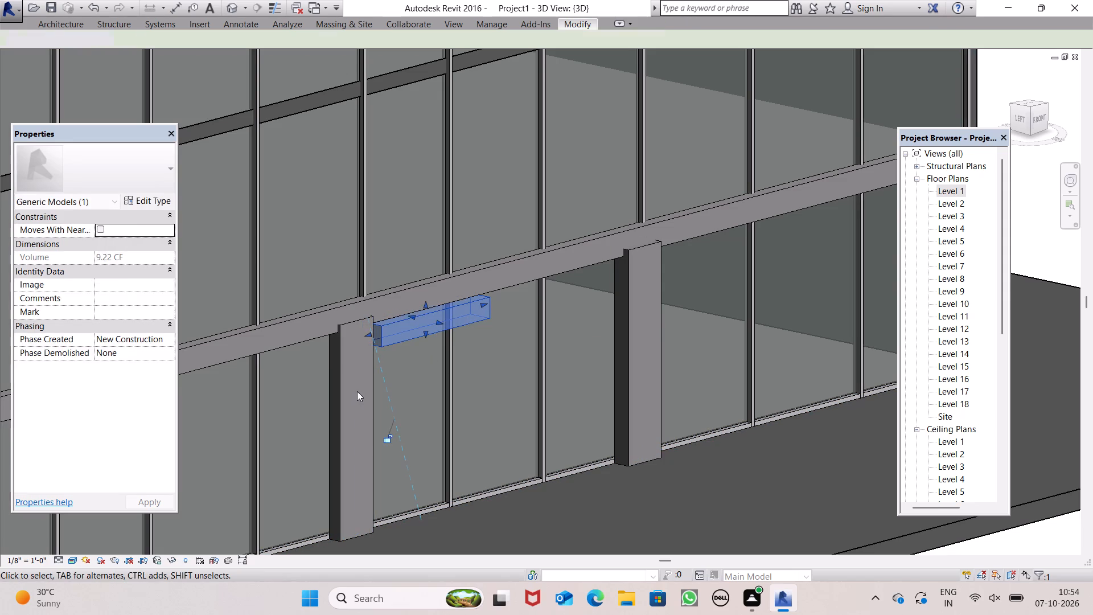
# Pull the left entrance column's front face slightly outward from the facade to make the column deeper.
pyautogui.click(343, 411)
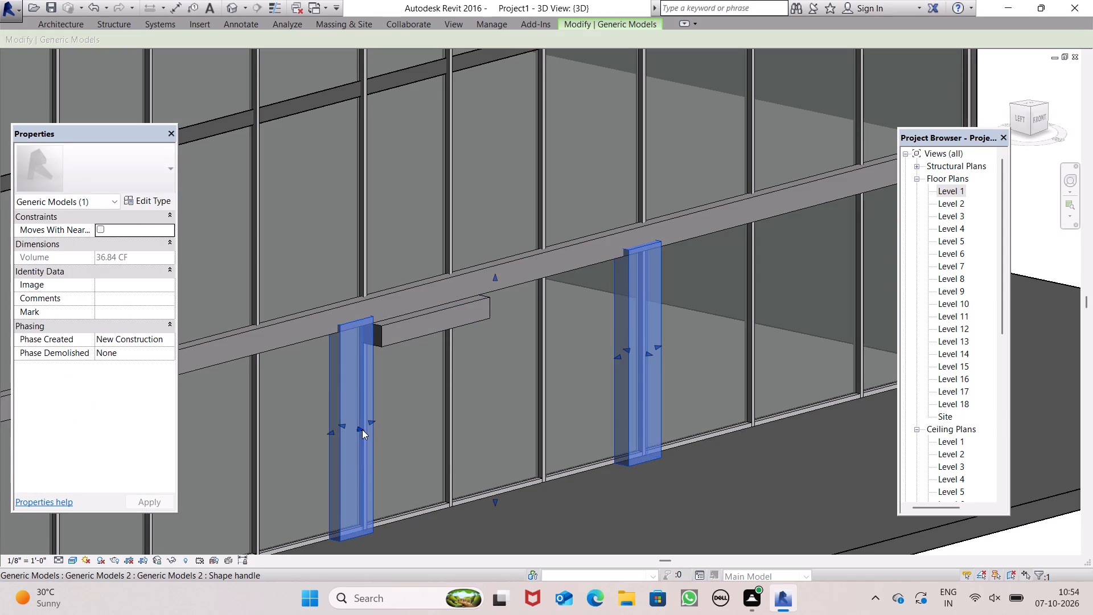
pyautogui.moveTo(361, 430); pyautogui.dragTo(364, 436)
pyautogui.scroll(-3, 423, 429)
pyautogui.click(479, 516)
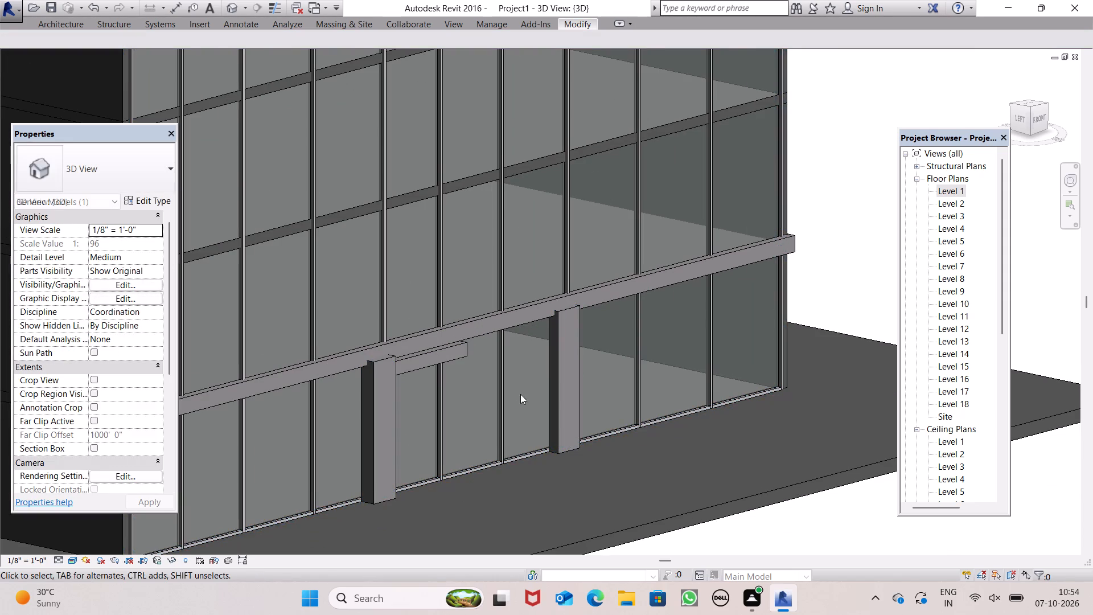
# Extend the crosspiece's free right end along the facade to meet the inner side of the right entrance column.
pyautogui.scroll(1, 530, 383)
pyautogui.scroll(-1, 523, 378)
pyautogui.moveTo(603, 457); pyautogui.dragTo(556, 449, button='middle')
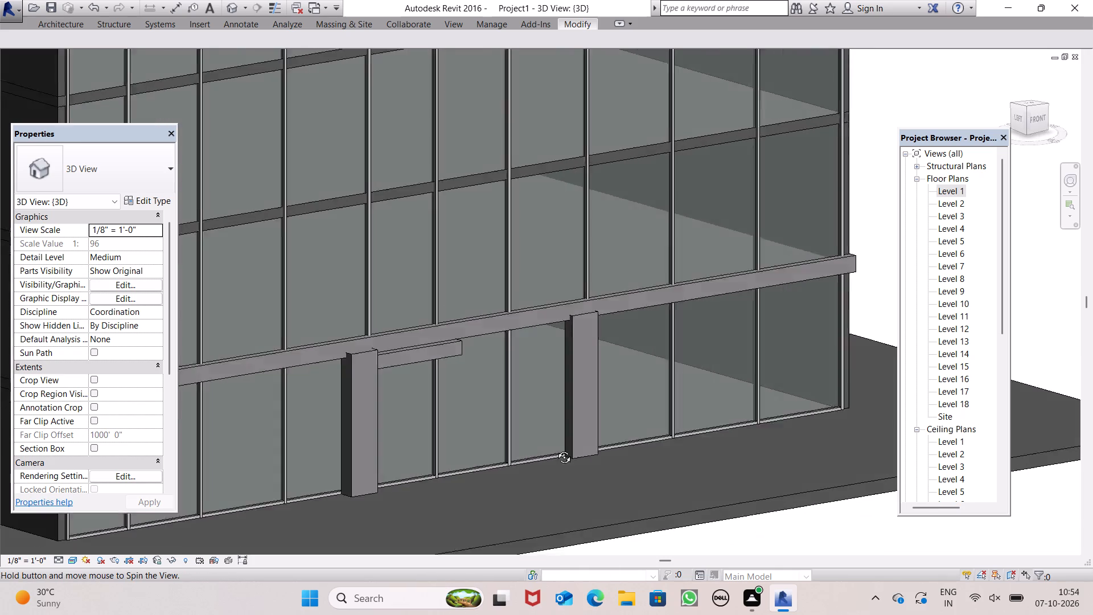
pyautogui.moveTo(556, 449); pyautogui.dragTo(441, 435, button='middle')
pyautogui.scroll(3, 420, 339)
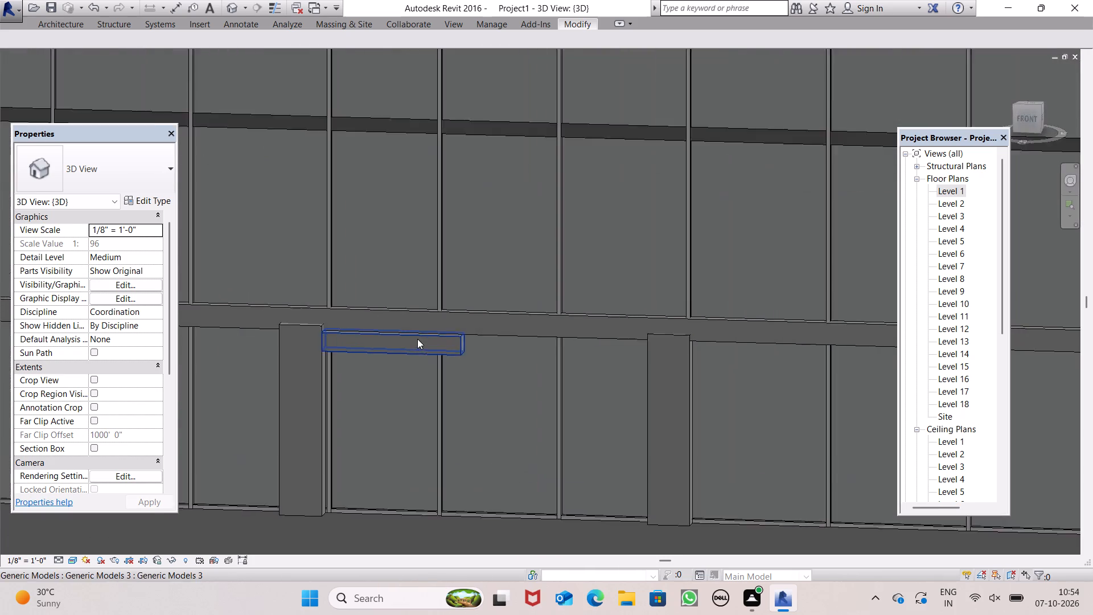
pyautogui.click(457, 353)
pyautogui.moveTo(472, 343); pyautogui.dragTo(510, 351)
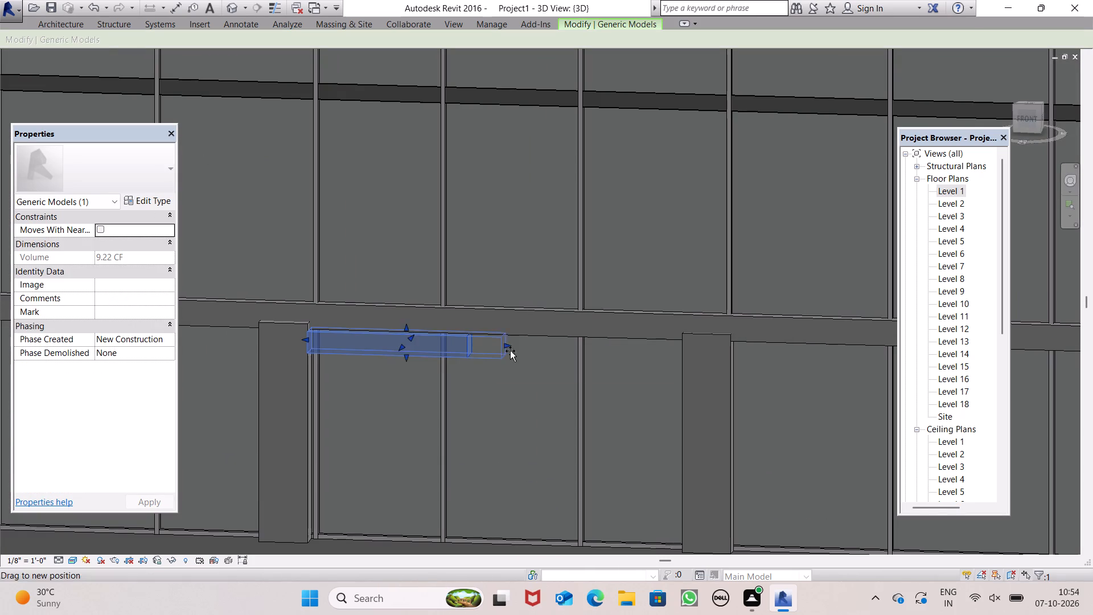
pyautogui.moveTo(510, 351); pyautogui.dragTo(677, 371)
# Stretch the crosspiece between the entrance columns slightly deeper, perpendicular to the facade.
pyautogui.scroll(-2, 685, 370)
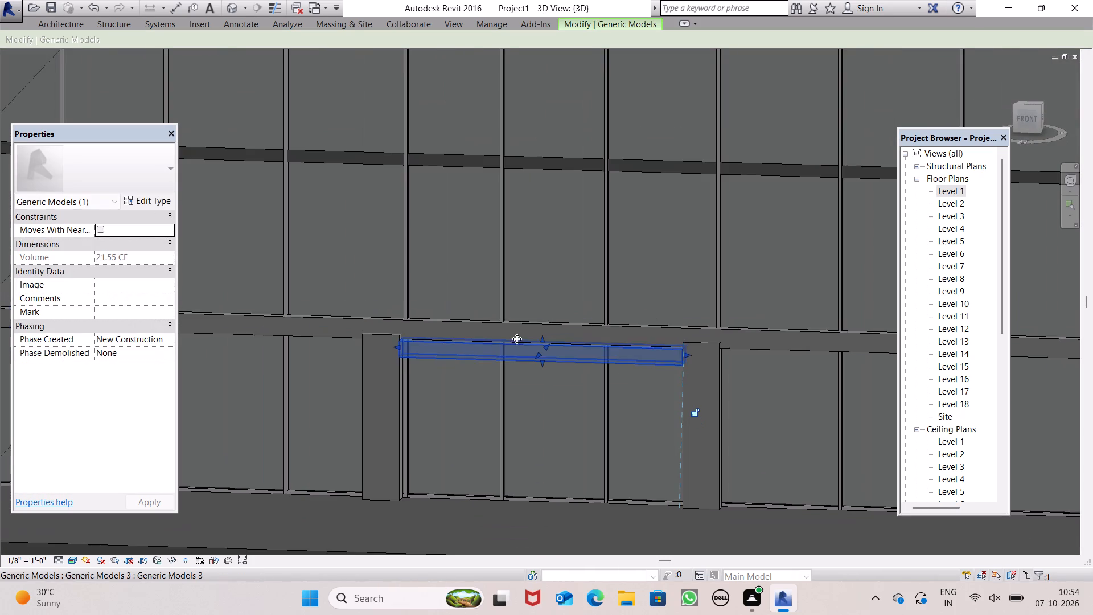
pyautogui.scroll(5, 531, 332)
pyautogui.moveTo(550, 351); pyautogui.dragTo(550, 346)
pyautogui.scroll(-6, 562, 345)
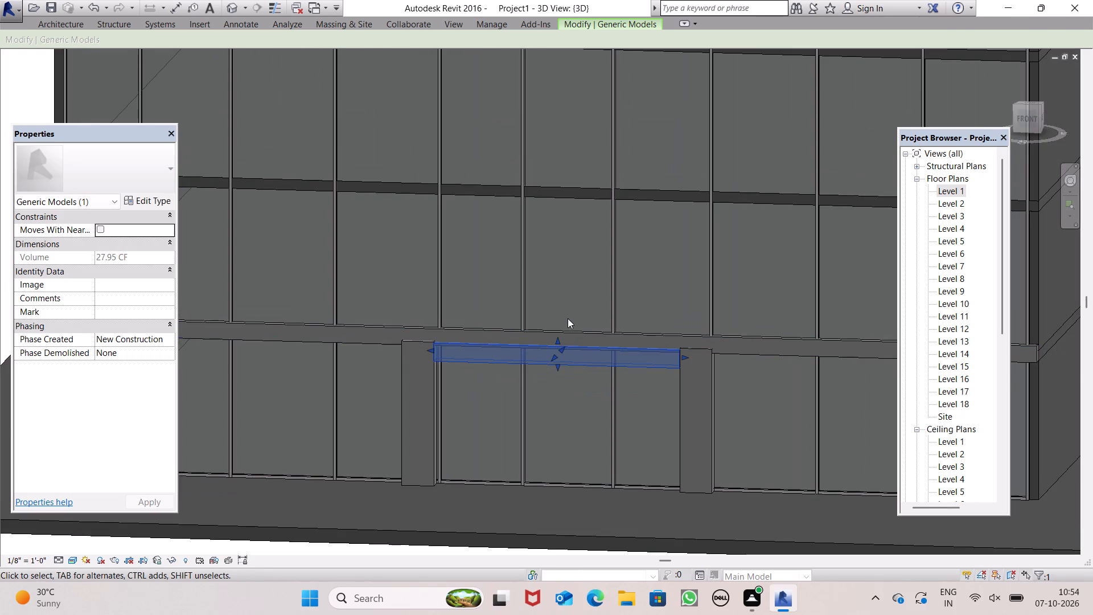
pyautogui.scroll(-5, 568, 318)
pyautogui.click(614, 458)
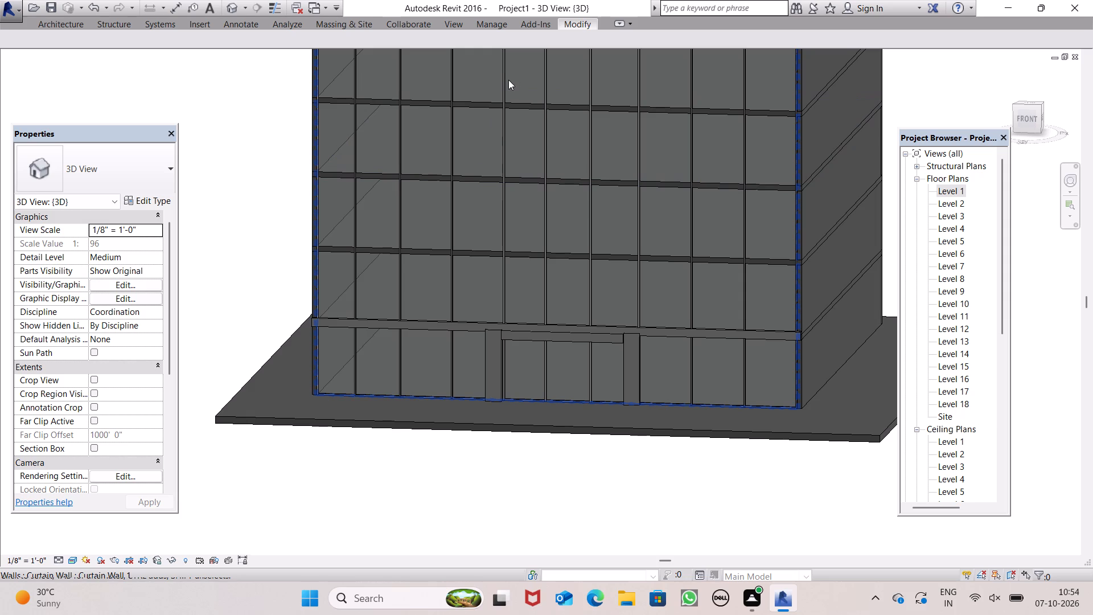
# Pull the right entrance column's front face outward to match the depth of the left column.
pyautogui.scroll(-1, 685, 296)
pyautogui.keyDown('shift'); pyautogui.moveTo(693, 317); pyautogui.dragTo(584, 462, button='middle'); pyautogui.keyUp('shift')
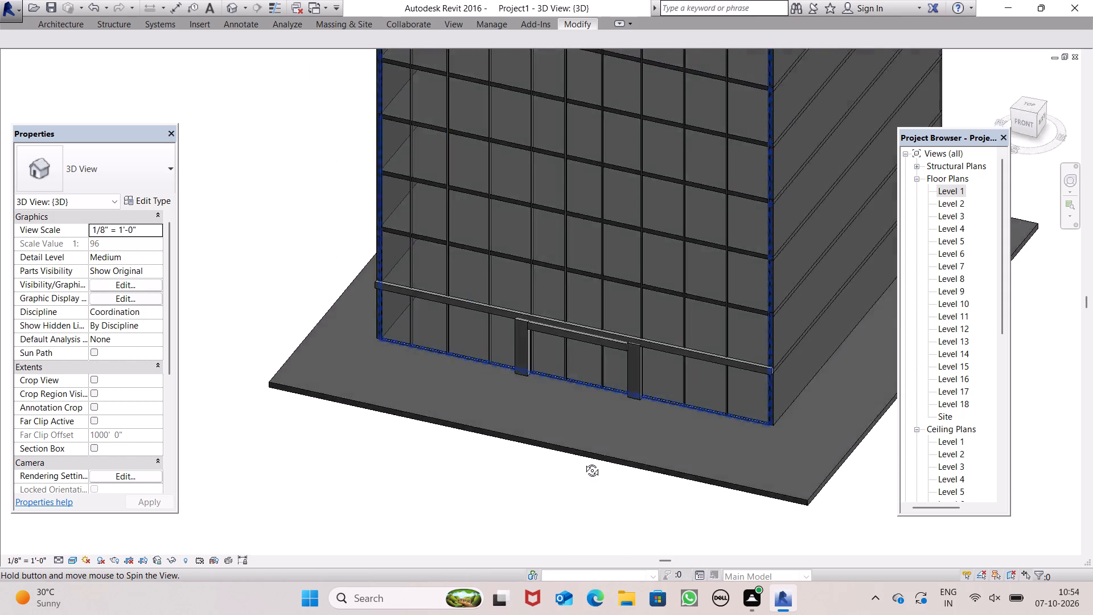
pyautogui.keyDown('shift'); pyautogui.moveTo(584, 462); pyautogui.dragTo(532, 452, button='middle'); pyautogui.keyUp('shift')
pyautogui.scroll(10, 610, 371)
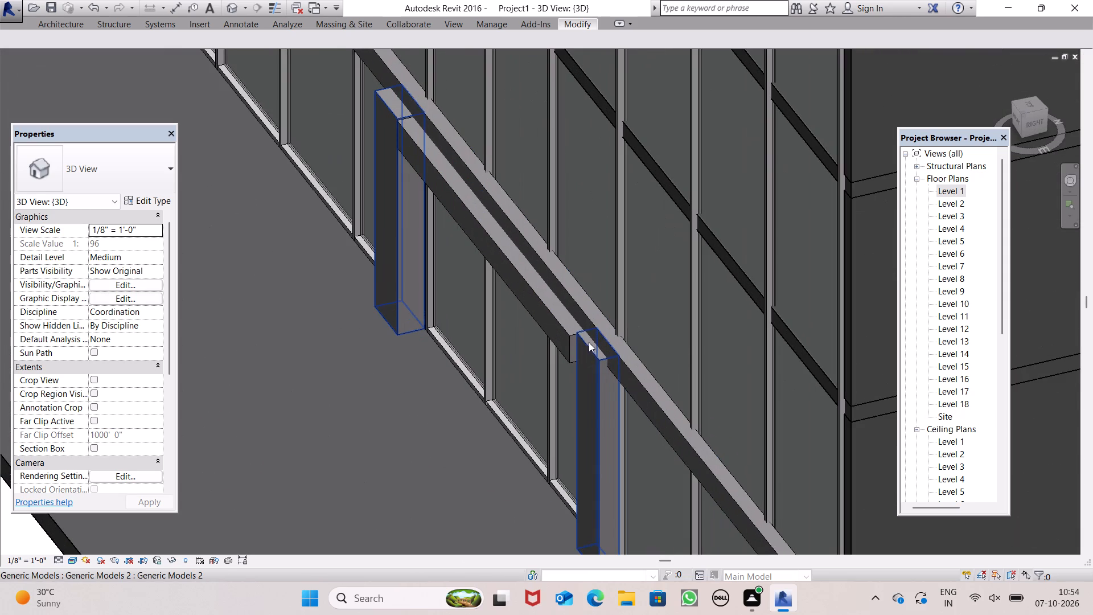
pyautogui.scroll(5, 578, 345)
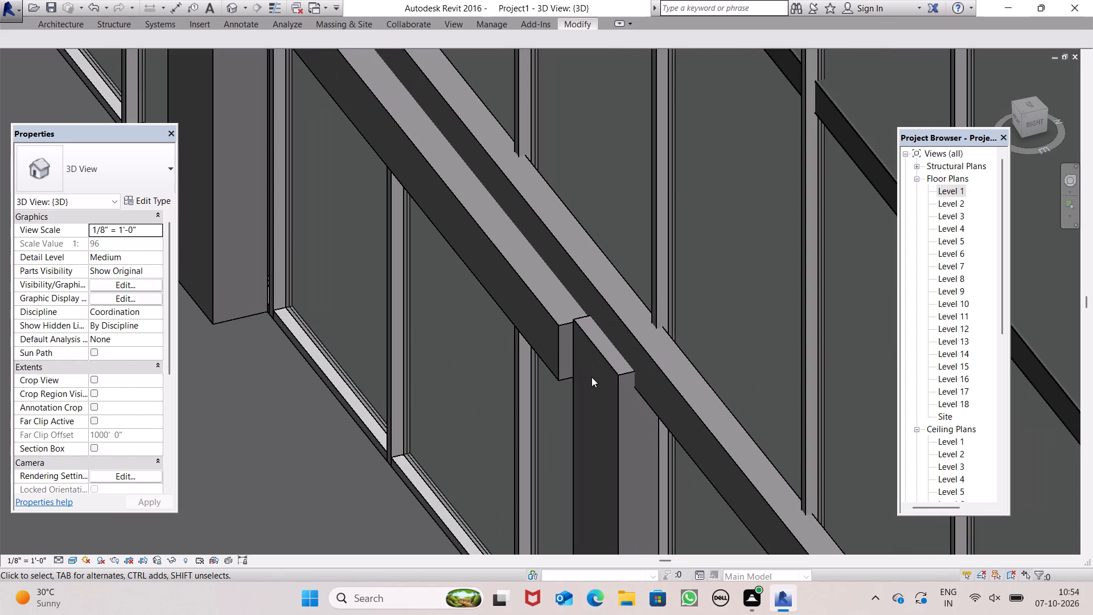
pyautogui.scroll(-2, 618, 358)
pyautogui.scroll(1, 618, 358)
pyautogui.scroll(-3, 618, 358)
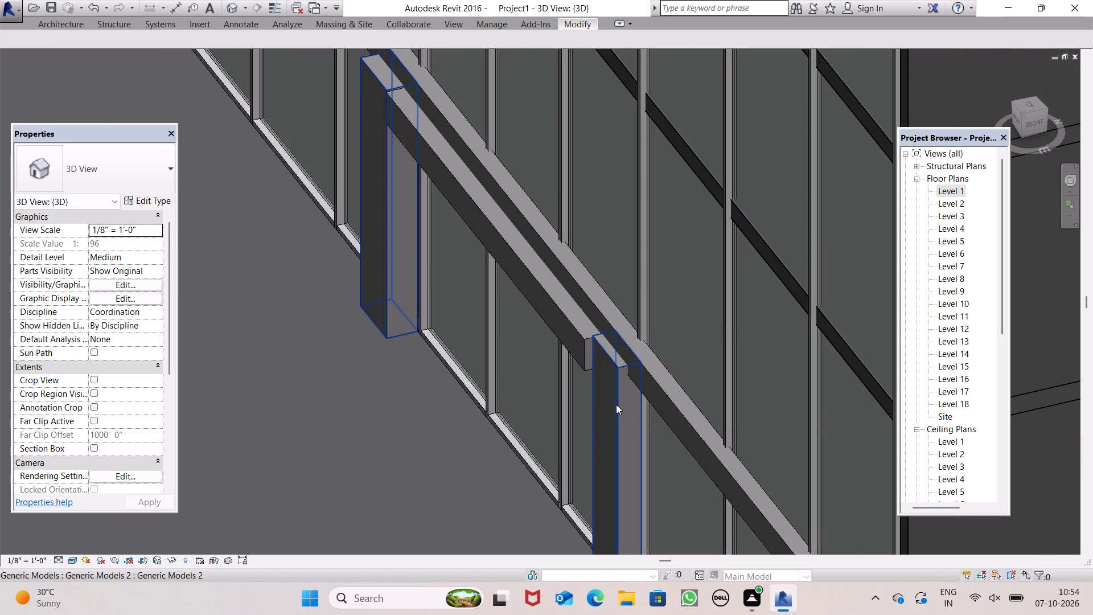
pyautogui.click(616, 404)
pyautogui.moveTo(602, 478); pyautogui.dragTo(599, 483)
pyautogui.scroll(-6, 749, 348)
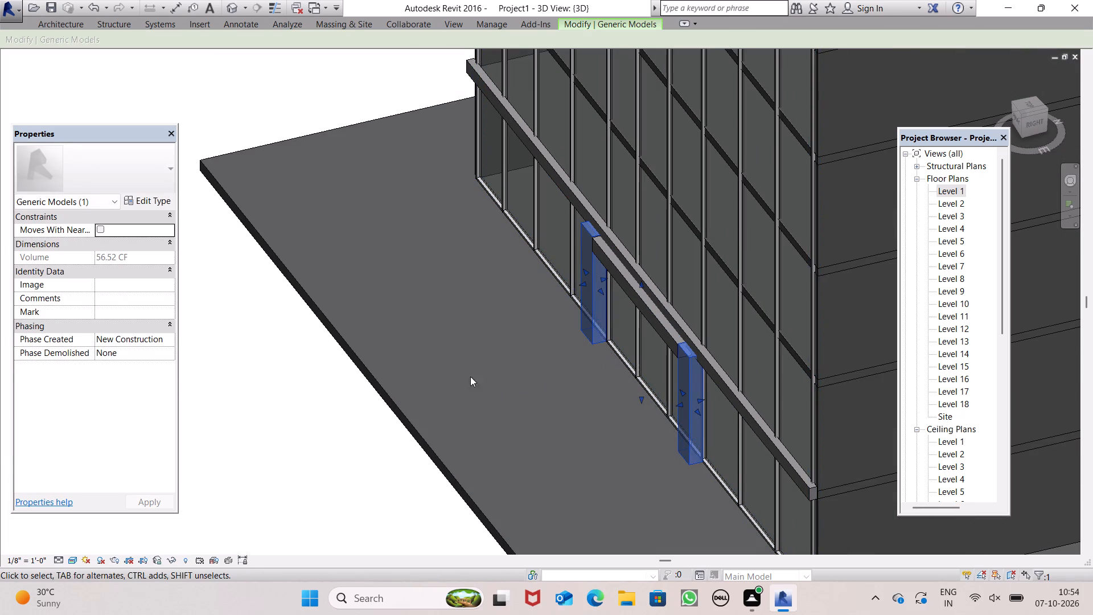
pyautogui.click(299, 386)
# Examine the entrance frame and the whole front facade from several angles and distances.
pyautogui.scroll(-1, 617, 334)
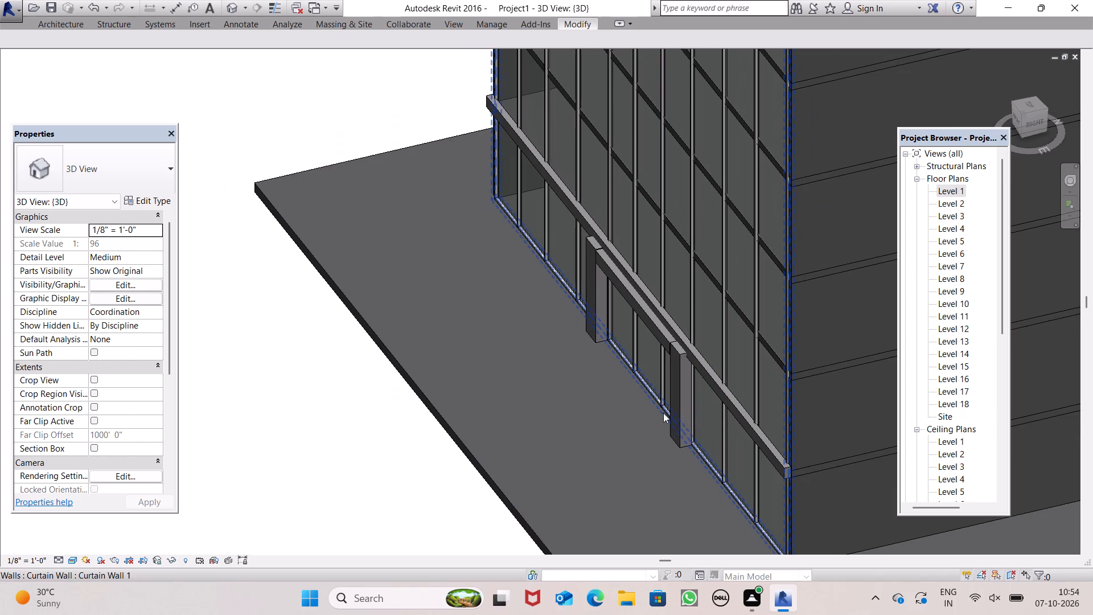
pyautogui.moveTo(663, 413); pyautogui.dragTo(834, 266, button='middle')
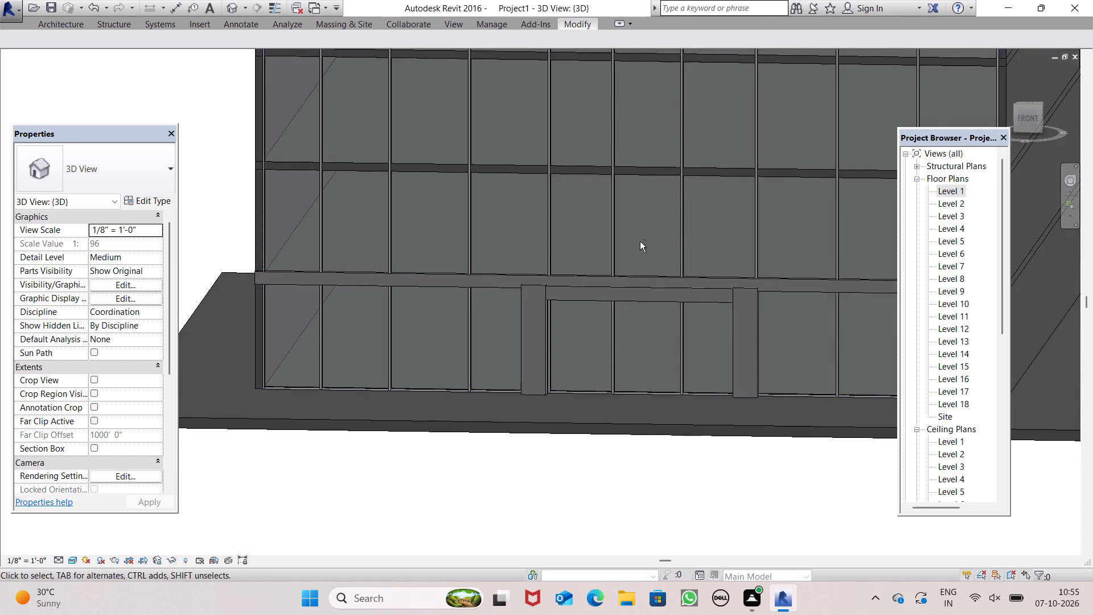
pyautogui.scroll(-3, 640, 241)
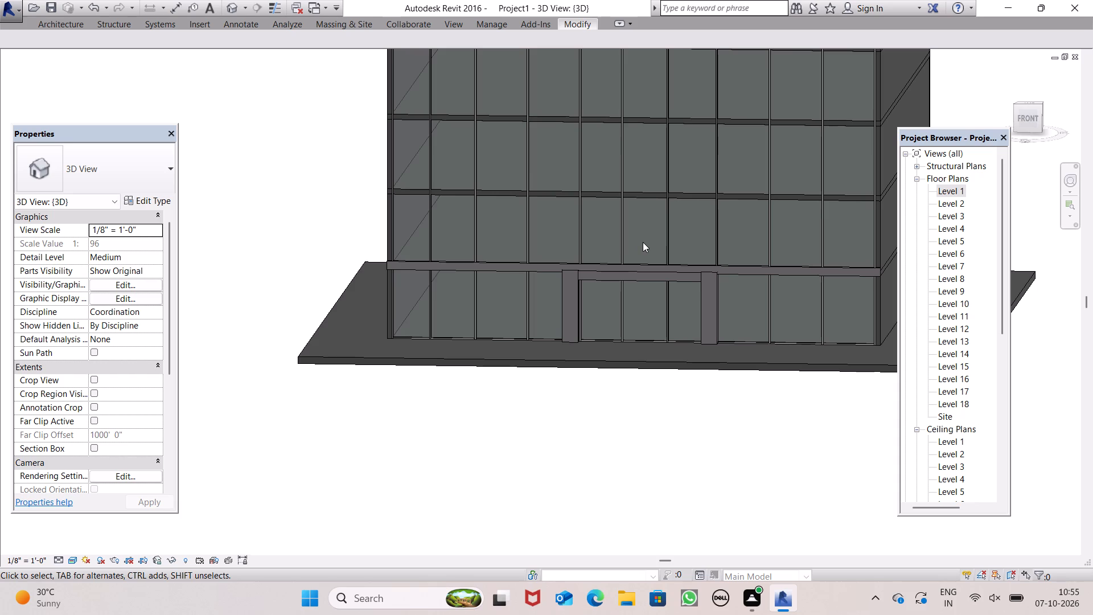
pyautogui.scroll(-3, 645, 344)
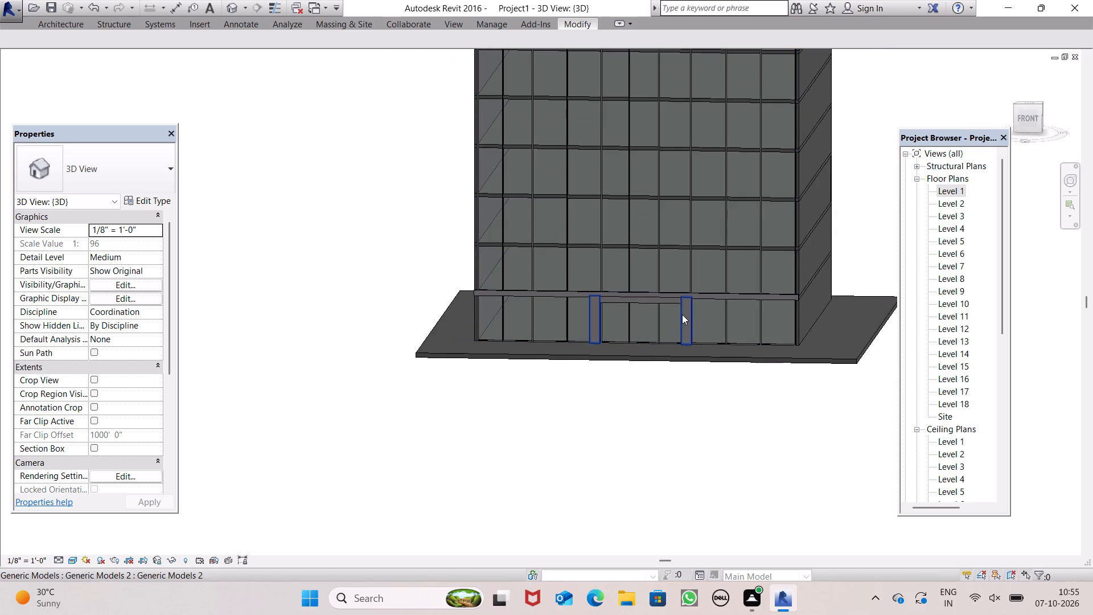
pyautogui.scroll(-1, 682, 314)
pyautogui.moveTo(742, 392); pyautogui.dragTo(780, 381, button='middle')
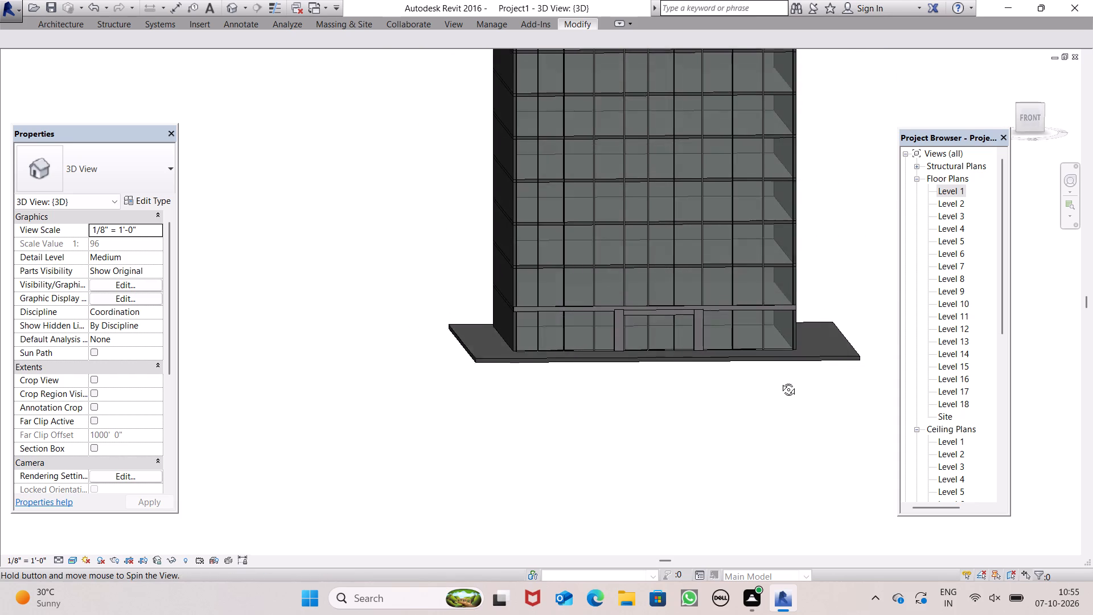
pyautogui.moveTo(780, 381); pyautogui.dragTo(779, 381, button='middle')
pyautogui.scroll(-2, 777, 375)
pyautogui.scroll(4, 742, 248)
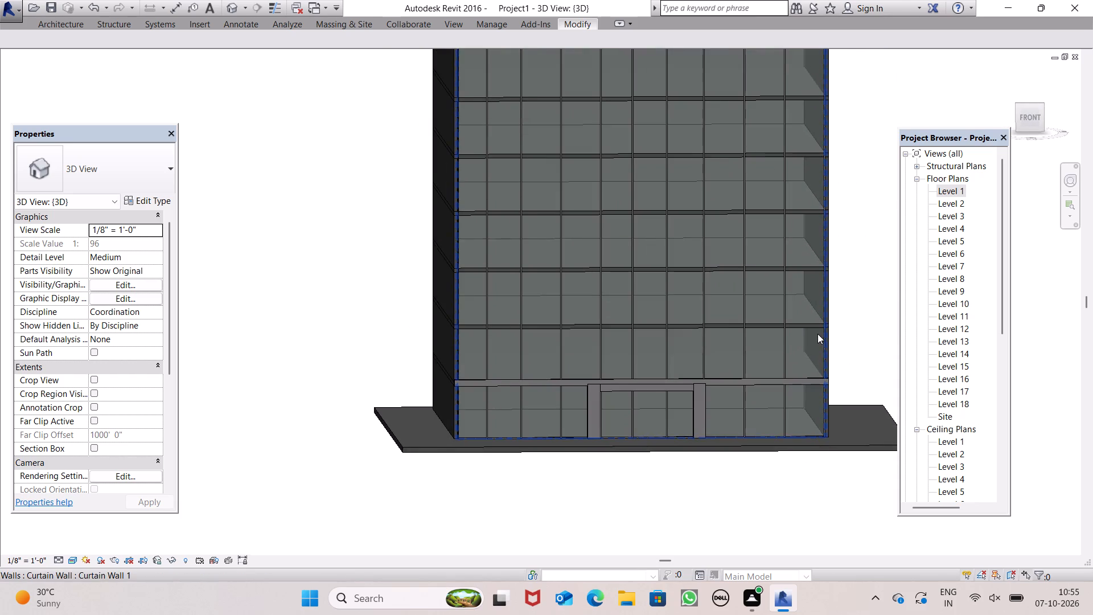
pyautogui.scroll(2, 817, 334)
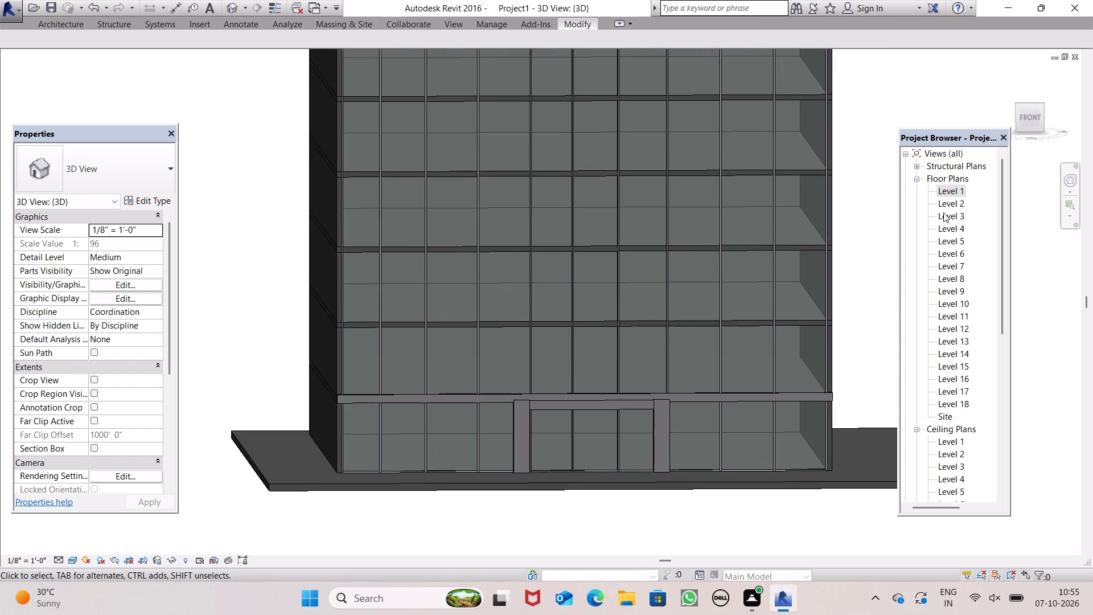
# On the Level 3 floor plan, start a new in-place component in the Generic Models category, keeping the default name.
pyautogui.doubleClick(944, 214)
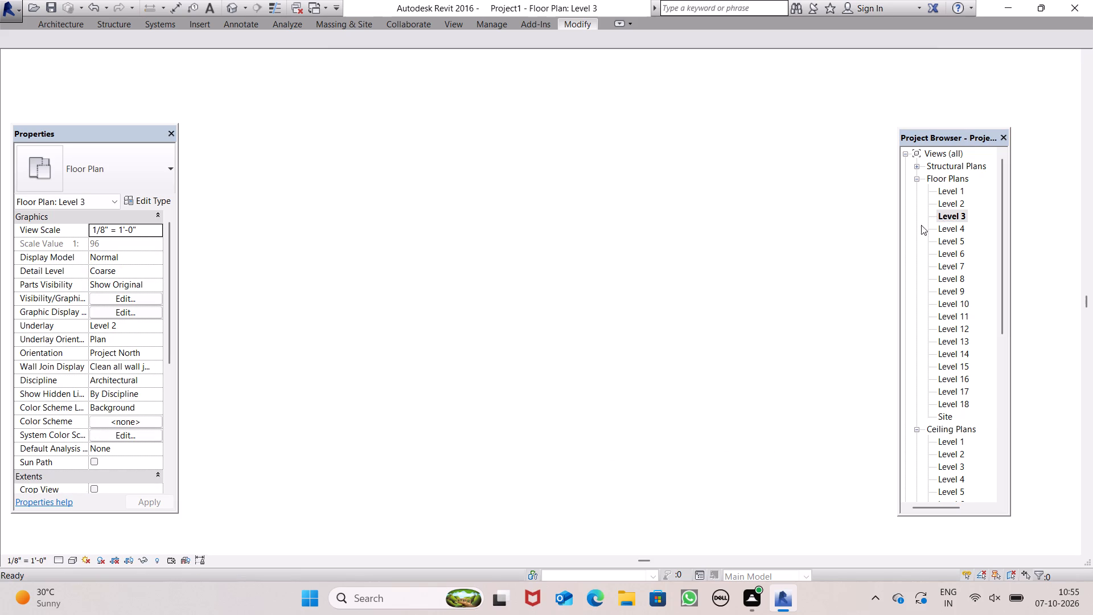
pyautogui.click(64, 28)
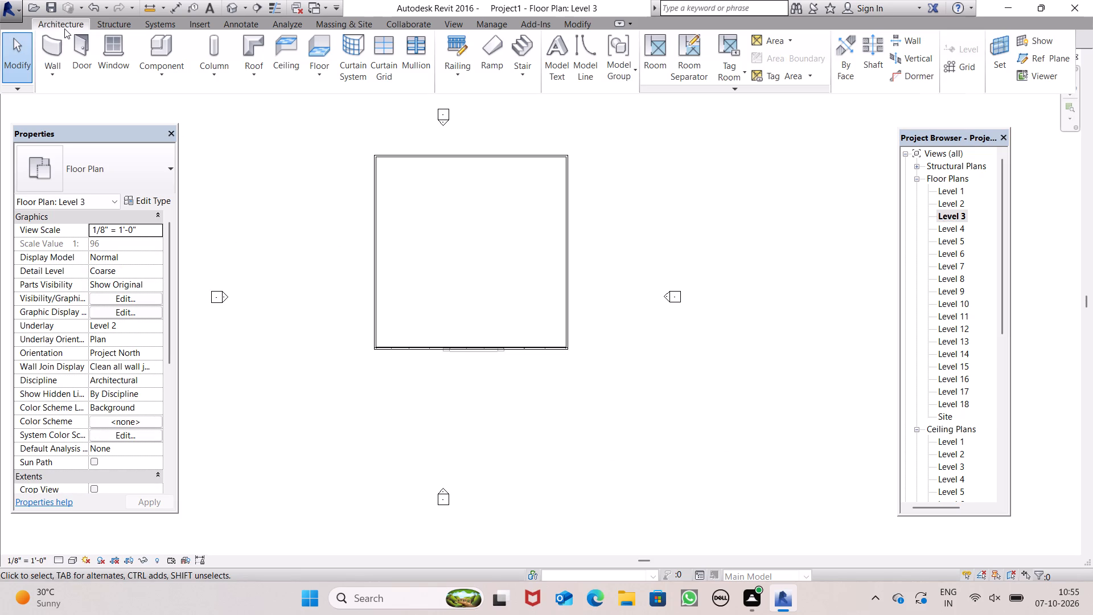
pyautogui.click(161, 68)
pyautogui.click(173, 124)
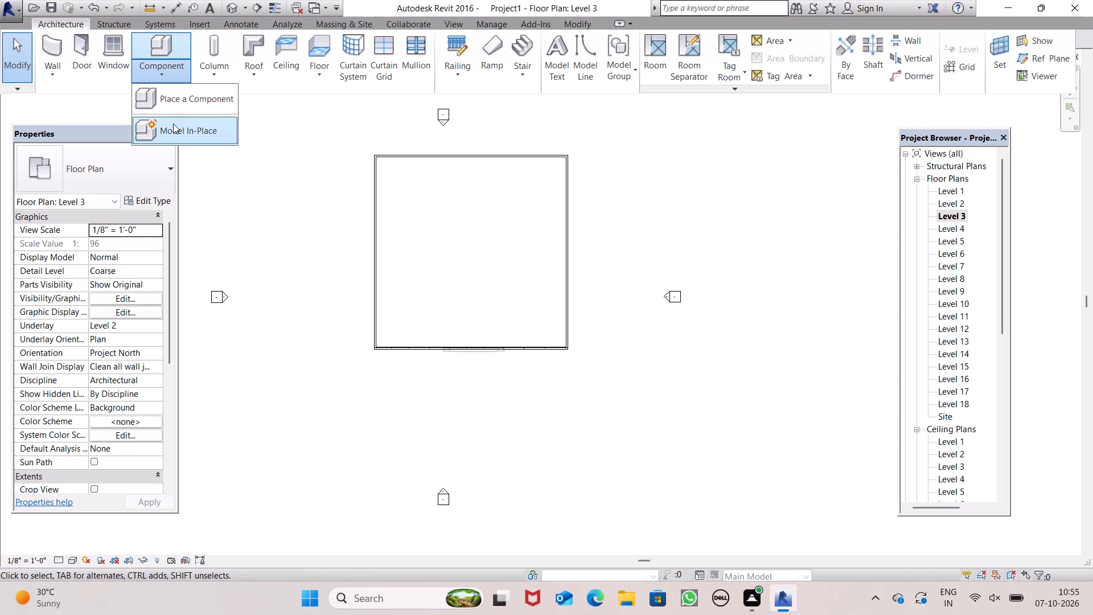
pyautogui.scroll(-4, 478, 269)
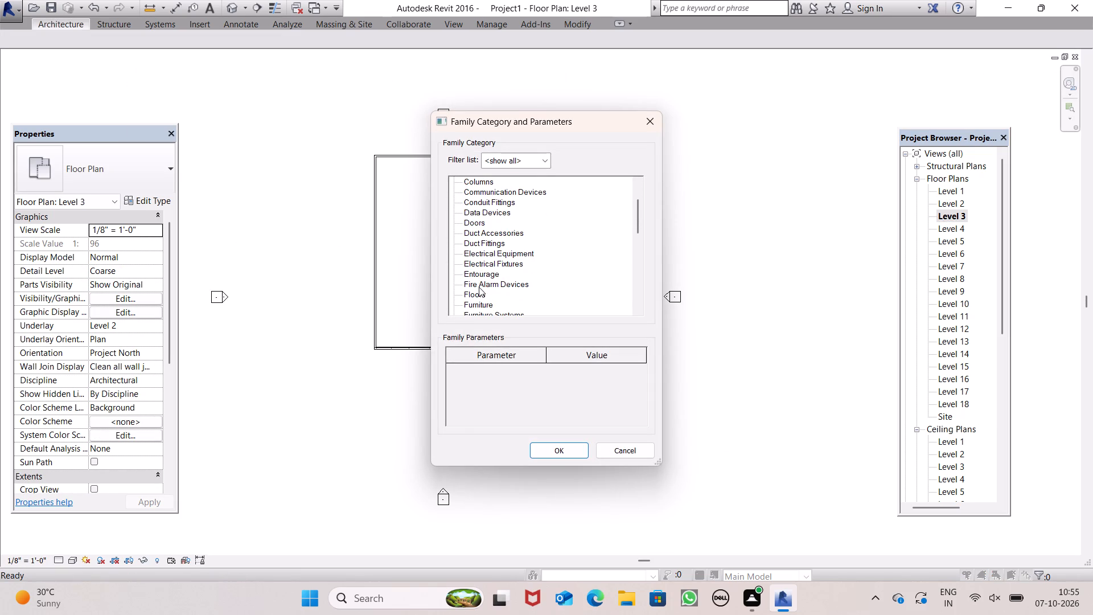
pyautogui.scroll(-2, 482, 294)
pyautogui.click(483, 296)
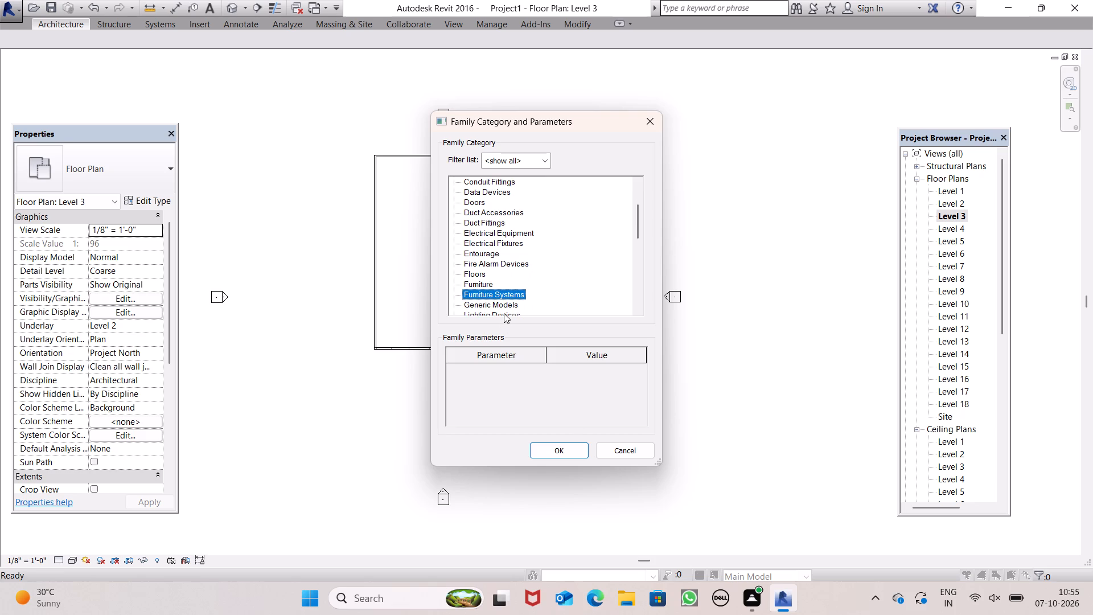
pyautogui.click(505, 305)
pyautogui.click(558, 449)
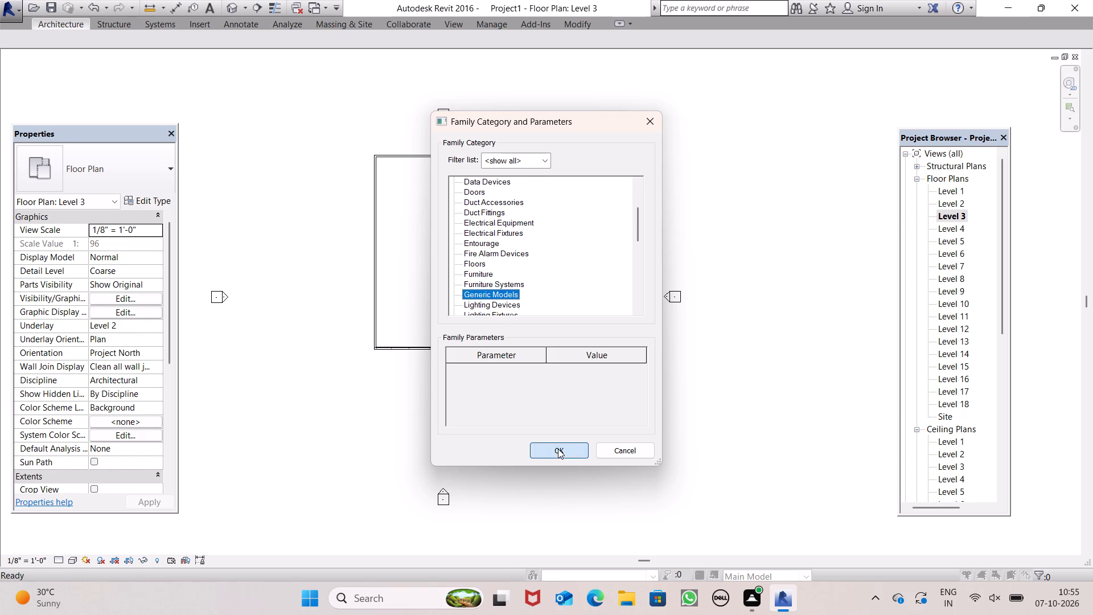
pyautogui.click(528, 325)
# Start an extrusion and sketch a rectangle about 2'-6" wide against the facade beam's outer edge, near the building's front-left corner.
pyautogui.scroll(4, 371, 333)
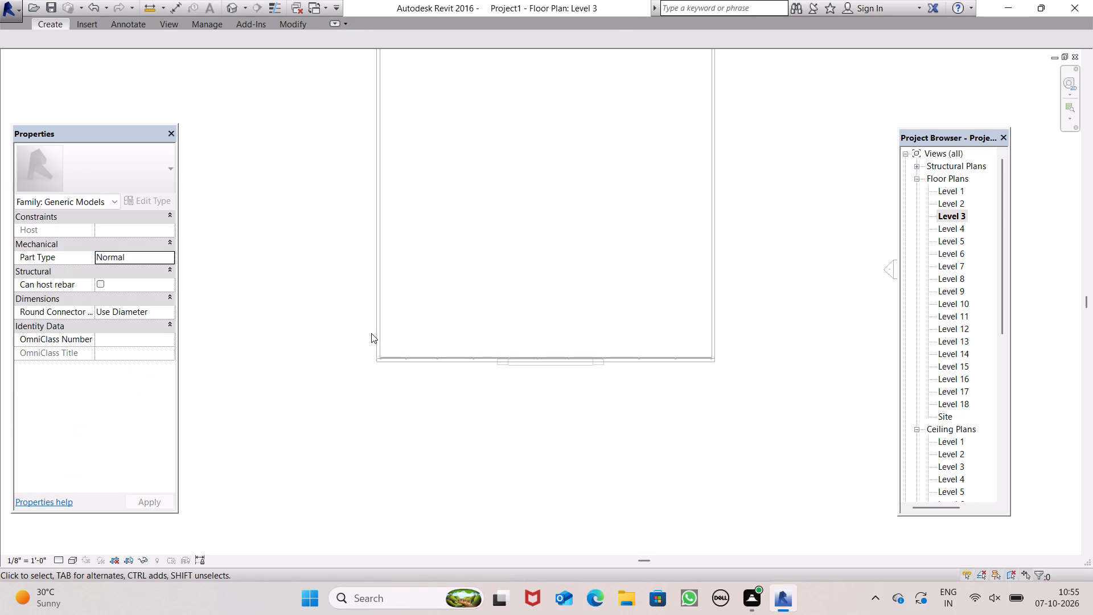
pyautogui.click(45, 26)
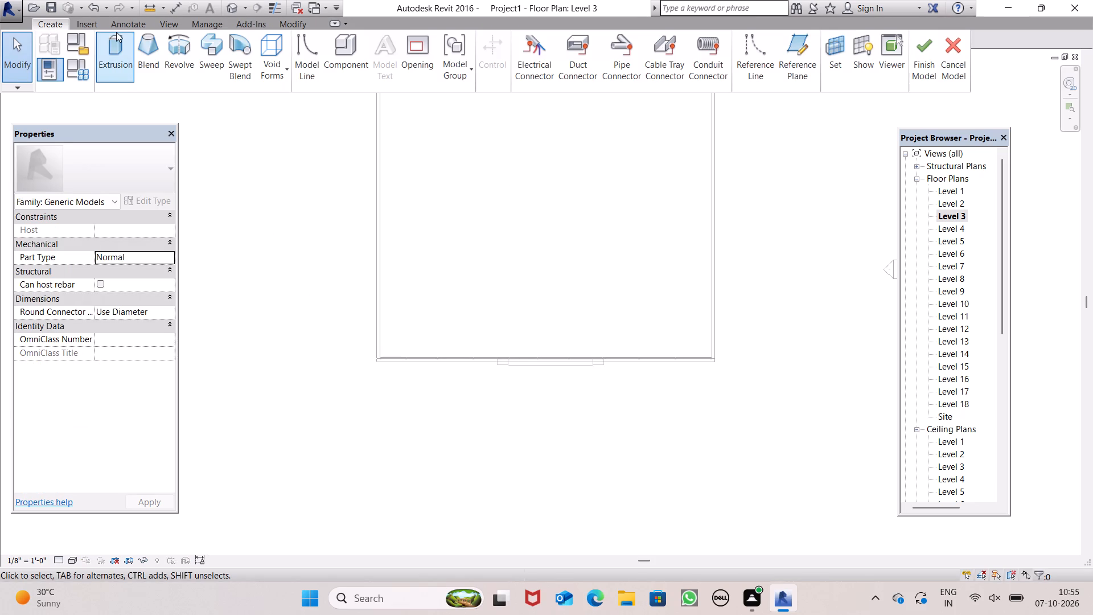
pyautogui.click(118, 32)
pyautogui.scroll(2, 496, 347)
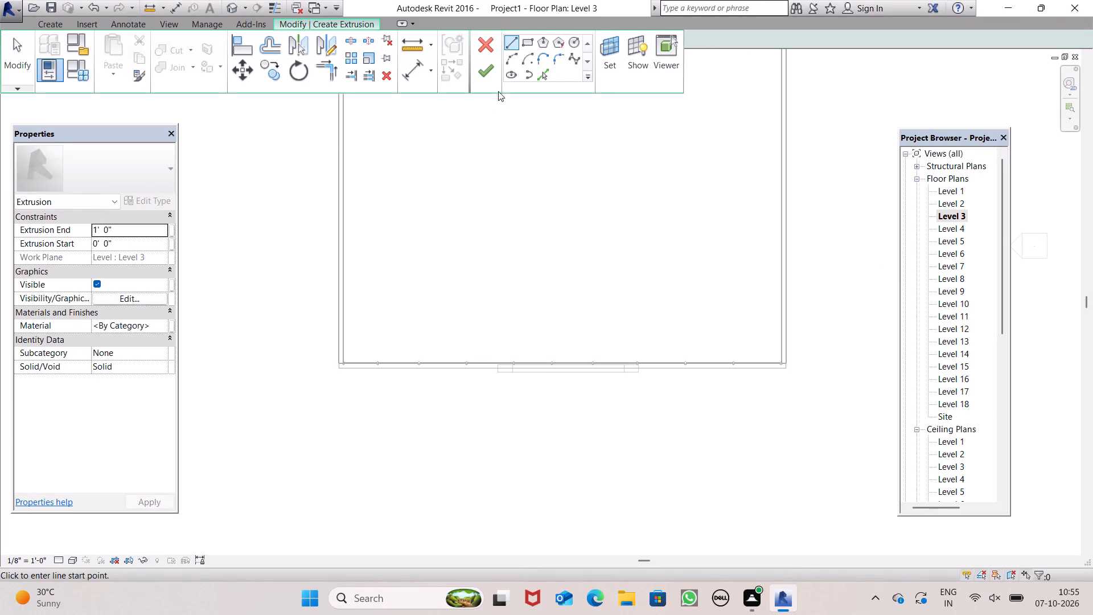
pyautogui.click(521, 38)
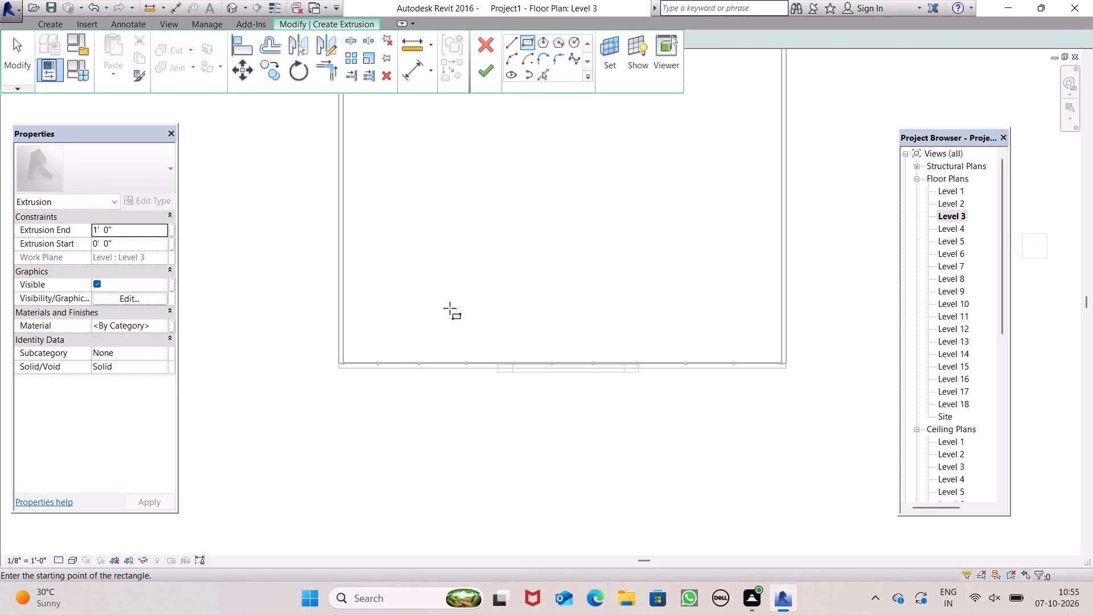
pyautogui.scroll(6, 416, 339)
pyautogui.click(280, 390)
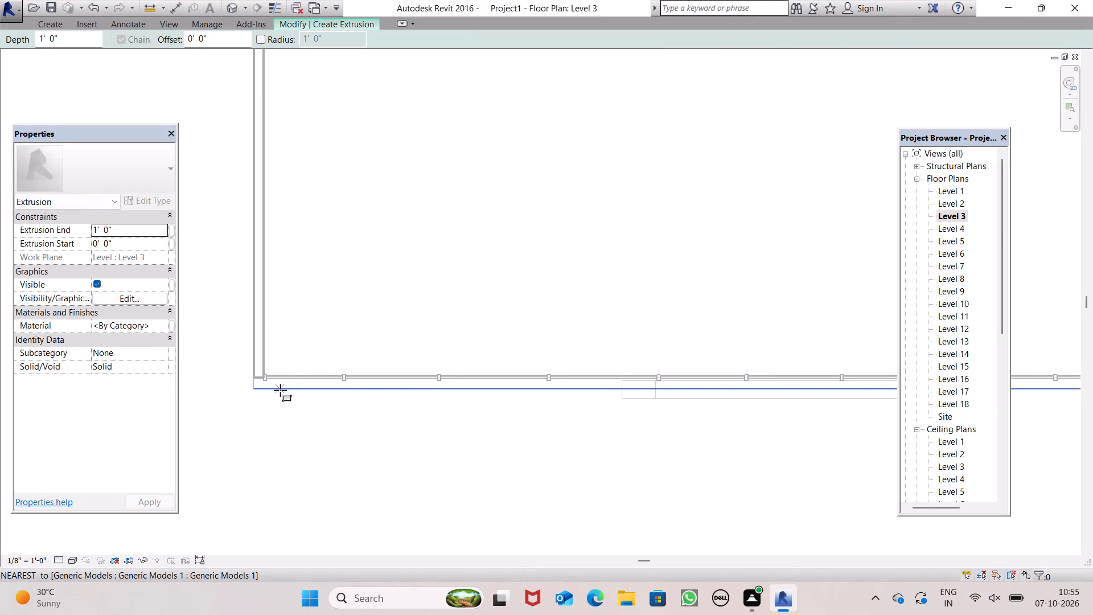
pyautogui.click(316, 412)
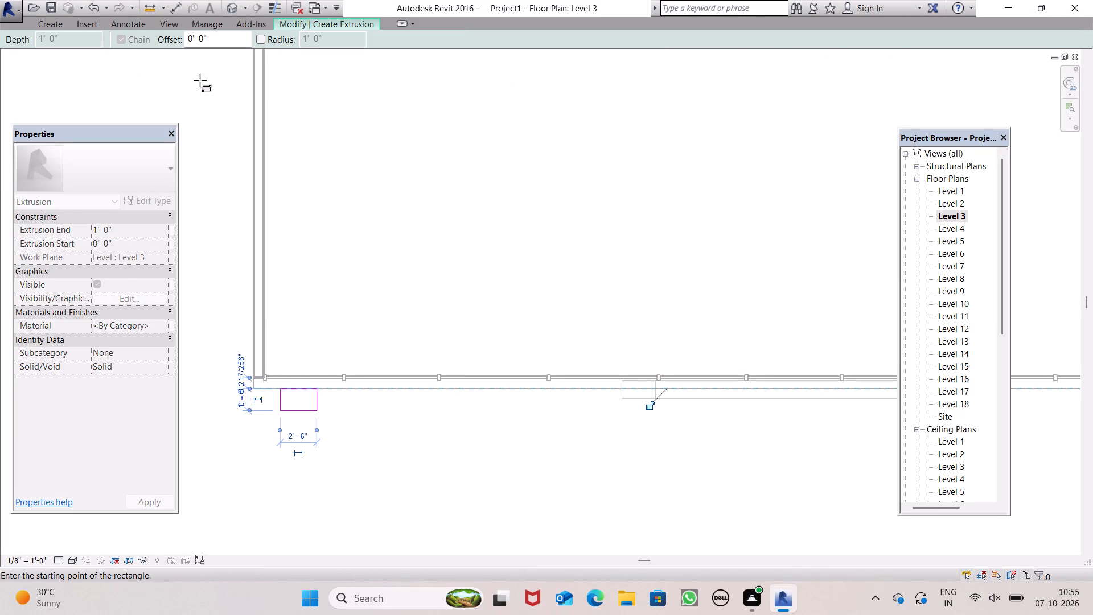
# Finish the rectangle as a 1'-0" high extrusion, complete the in-place model and return to the 3D view.
pyautogui.click(318, 17)
pyautogui.click(328, 27)
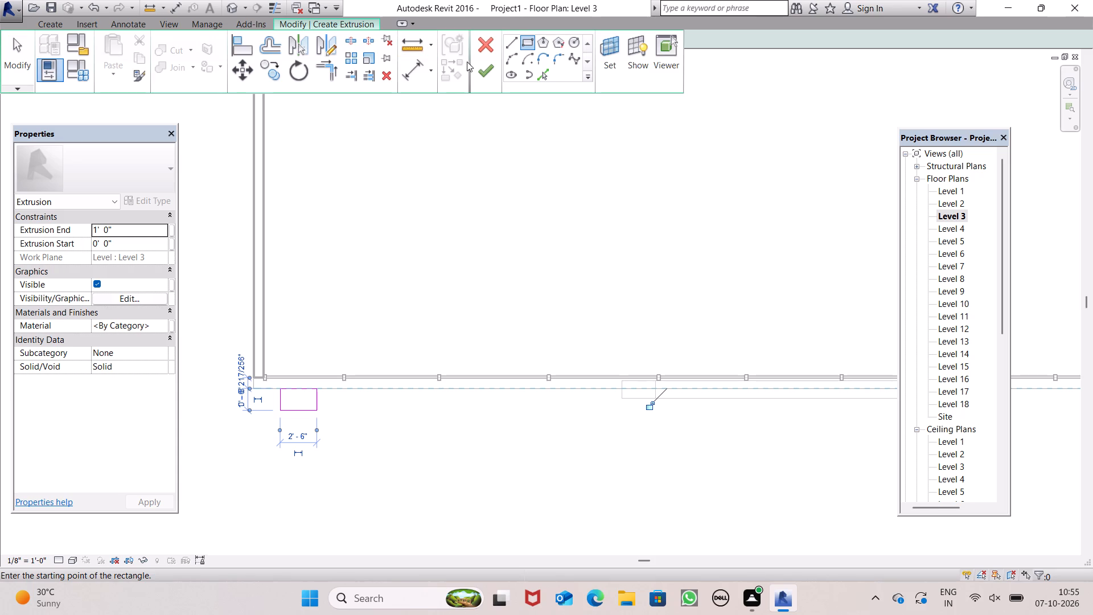
pyautogui.click(478, 68)
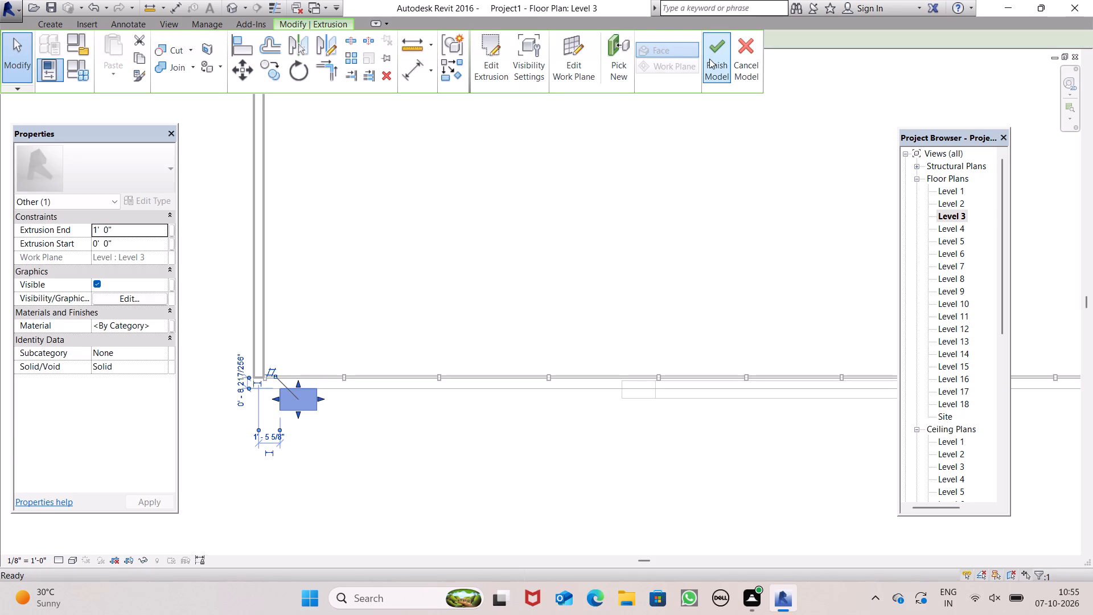
pyautogui.click(710, 59)
pyautogui.click(233, 12)
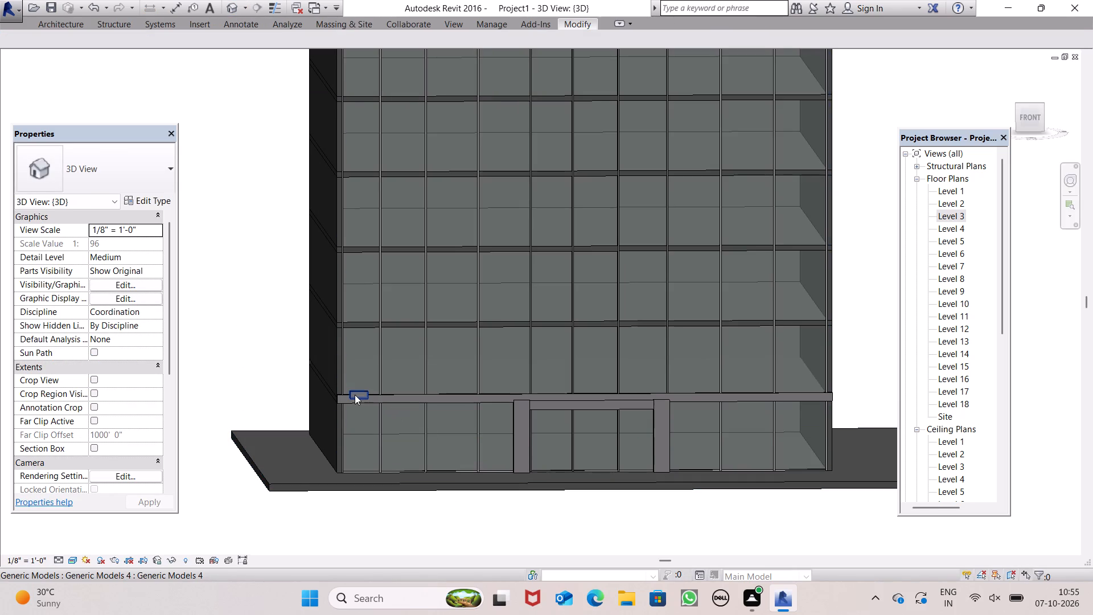
# Stretch the small facade block up to the slab edge one storey above the facade beam, pulling its underside up to just below that slab.
pyautogui.click(355, 393)
pyautogui.scroll(5, 355, 392)
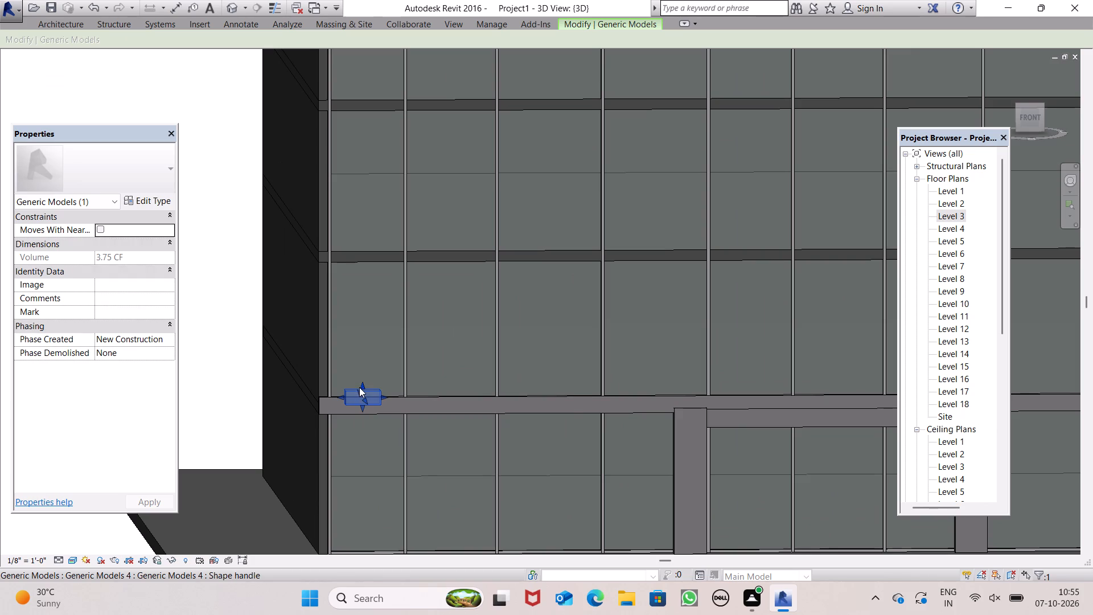
pyautogui.moveTo(364, 382); pyautogui.dragTo(361, 259)
pyautogui.moveTo(361, 255); pyautogui.dragTo(361, 249)
pyautogui.doubleClick(361, 249)
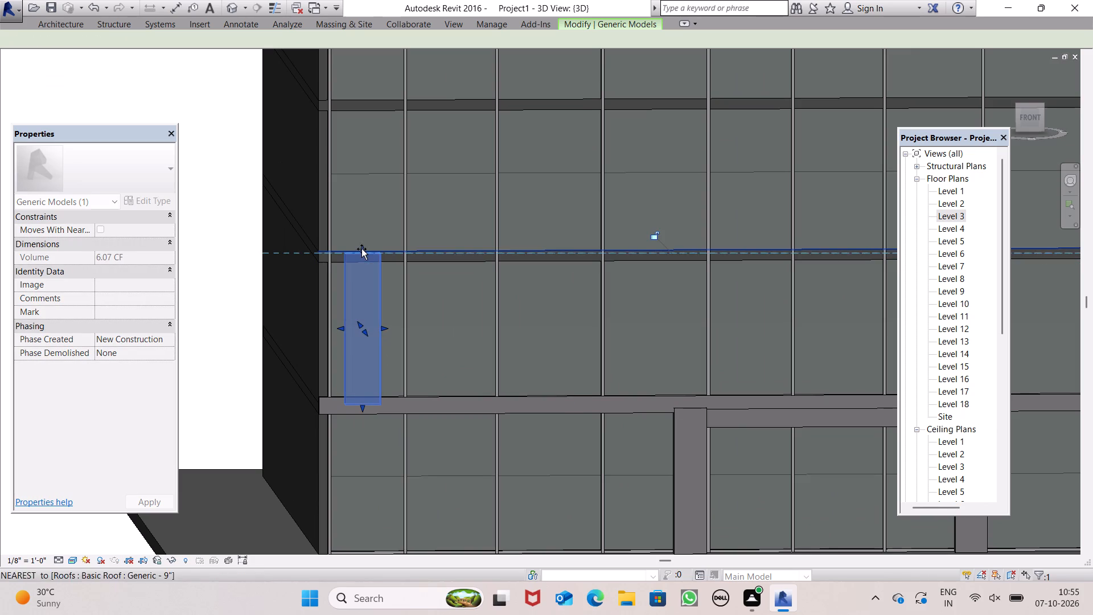
pyautogui.moveTo(361, 408); pyautogui.dragTo(358, 342)
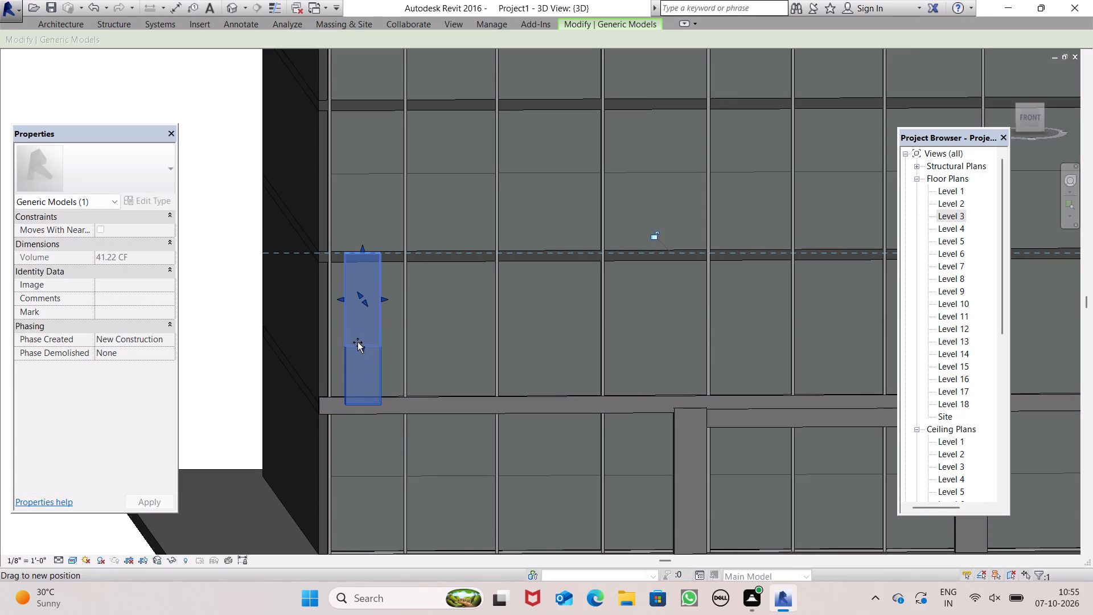
pyautogui.moveTo(358, 342); pyautogui.dragTo(351, 290)
pyautogui.click(351, 289)
pyautogui.moveTo(350, 286); pyautogui.dragTo(348, 274)
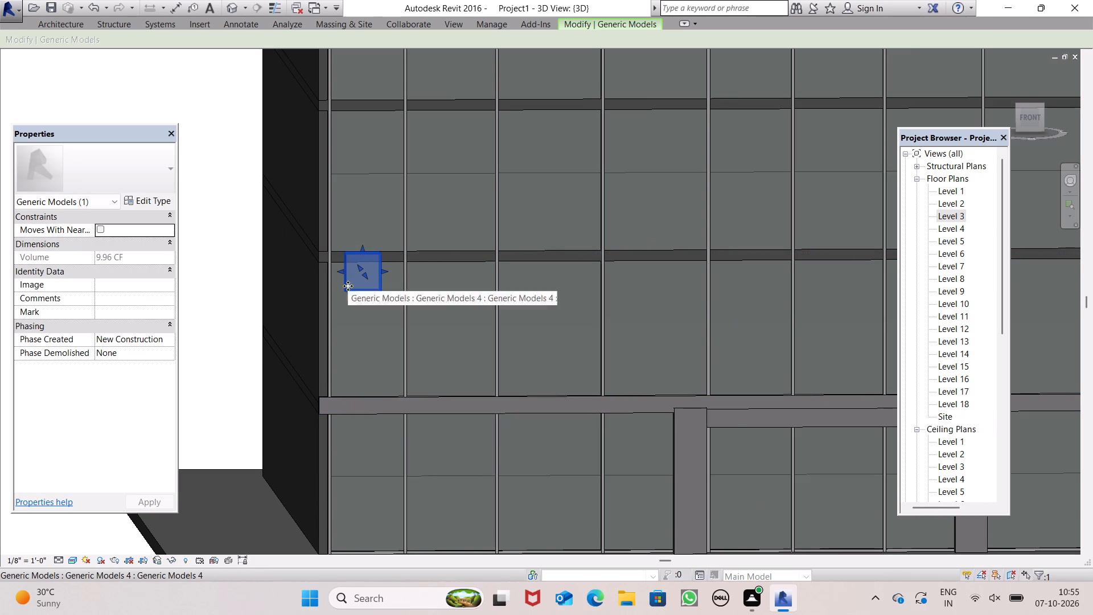
pyautogui.moveTo(363, 296); pyautogui.dragTo(370, 262)
pyautogui.scroll(6, 356, 263)
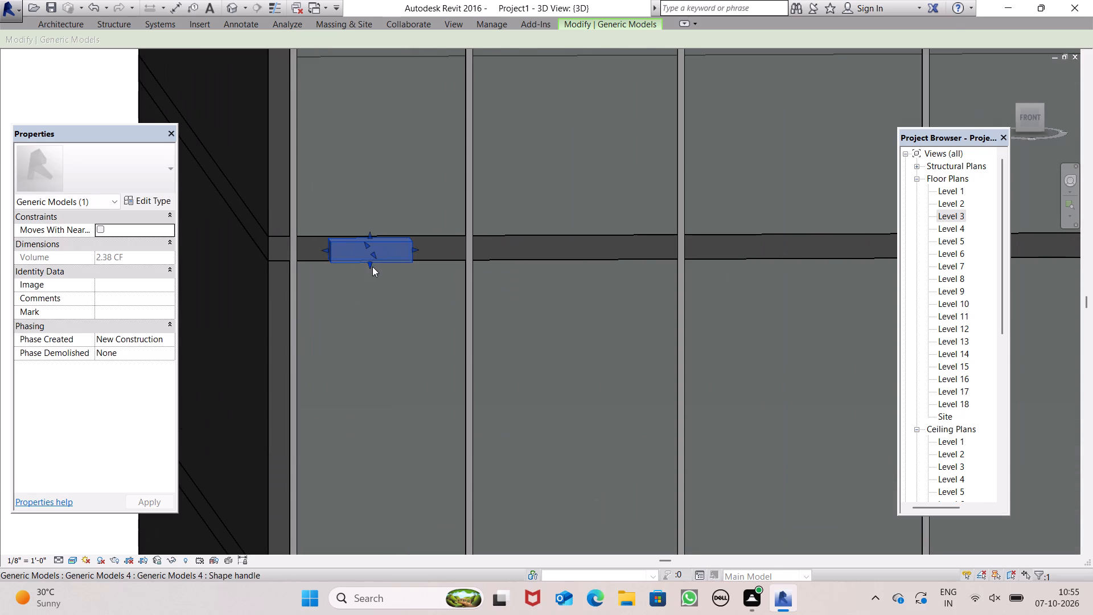
pyautogui.moveTo(372, 266); pyautogui.dragTo(376, 280)
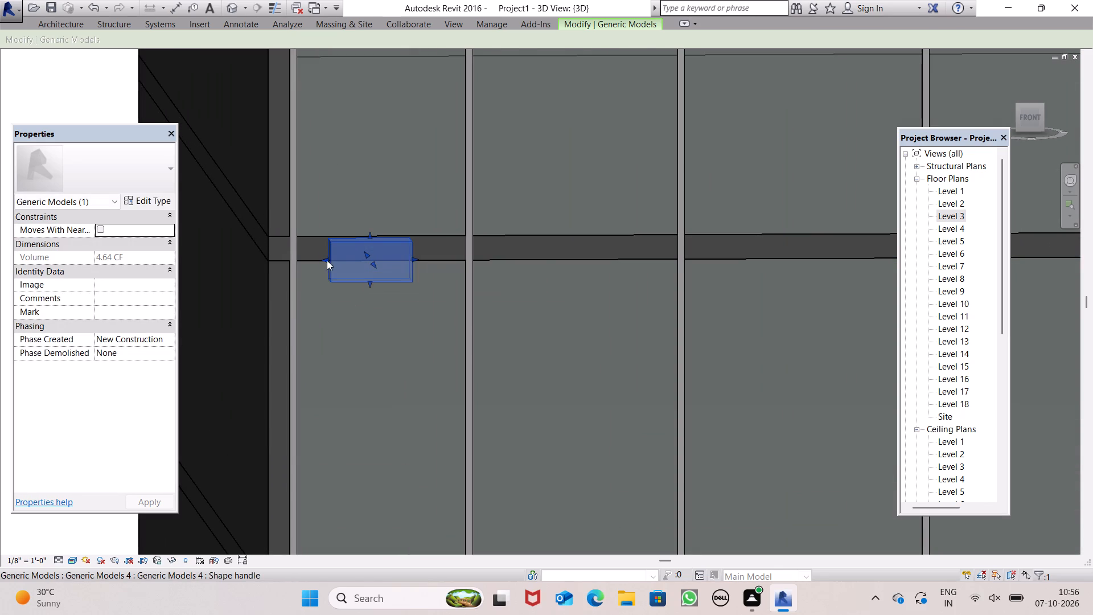
# Extend the block to the building's front-left corner and adjust its top and underside so it slightly overlaps the slab edge.
pyautogui.moveTo(327, 260); pyautogui.dragTo(273, 258)
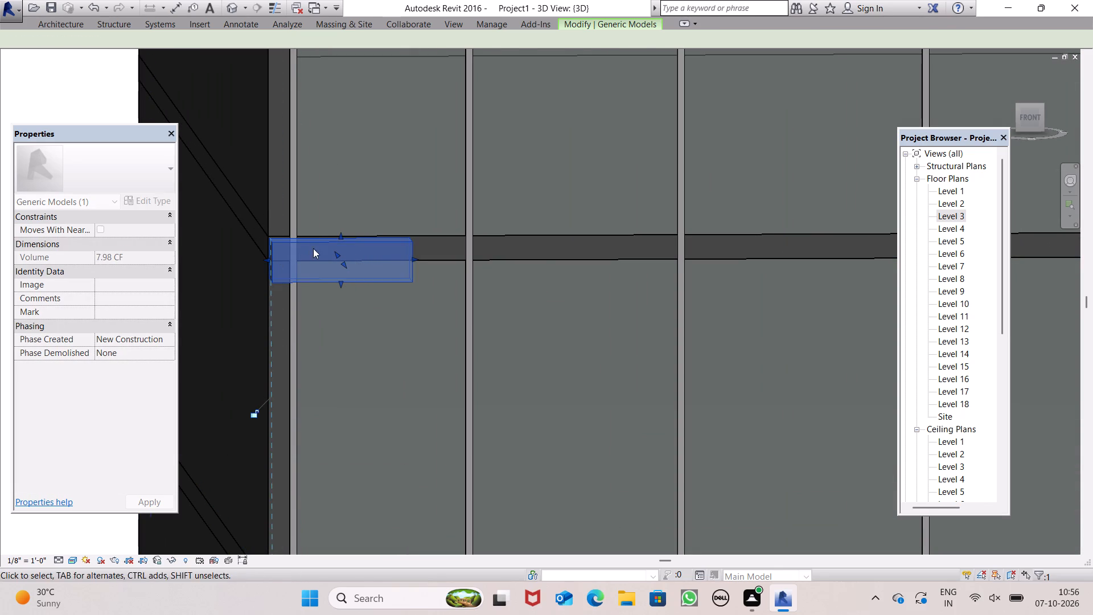
pyautogui.moveTo(342, 237); pyautogui.dragTo(340, 227)
pyautogui.click(340, 227)
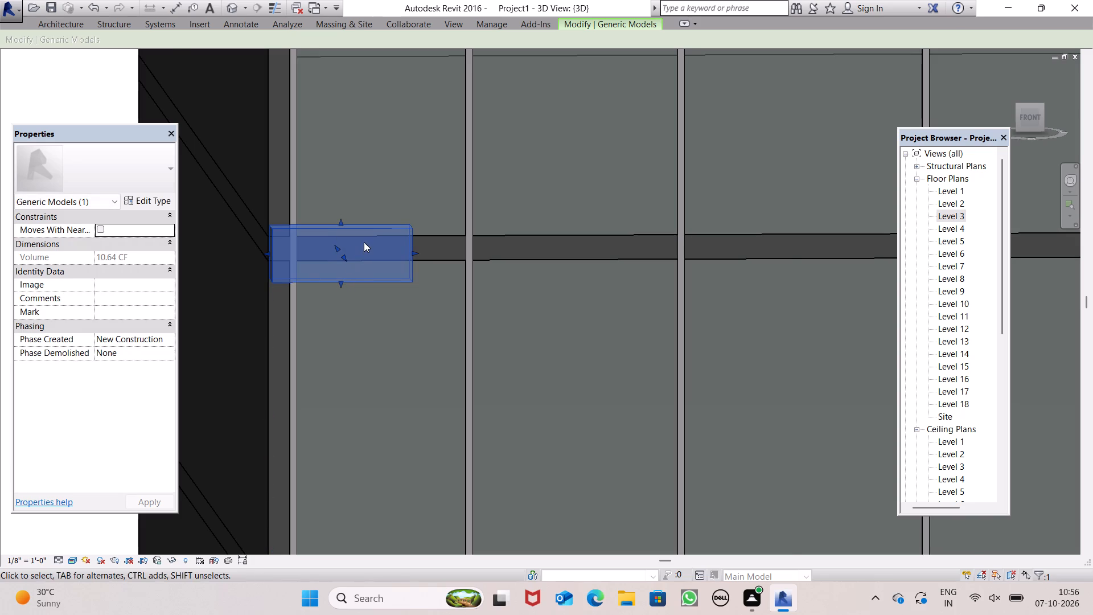
pyautogui.scroll(-9, 364, 242)
pyautogui.click(243, 264)
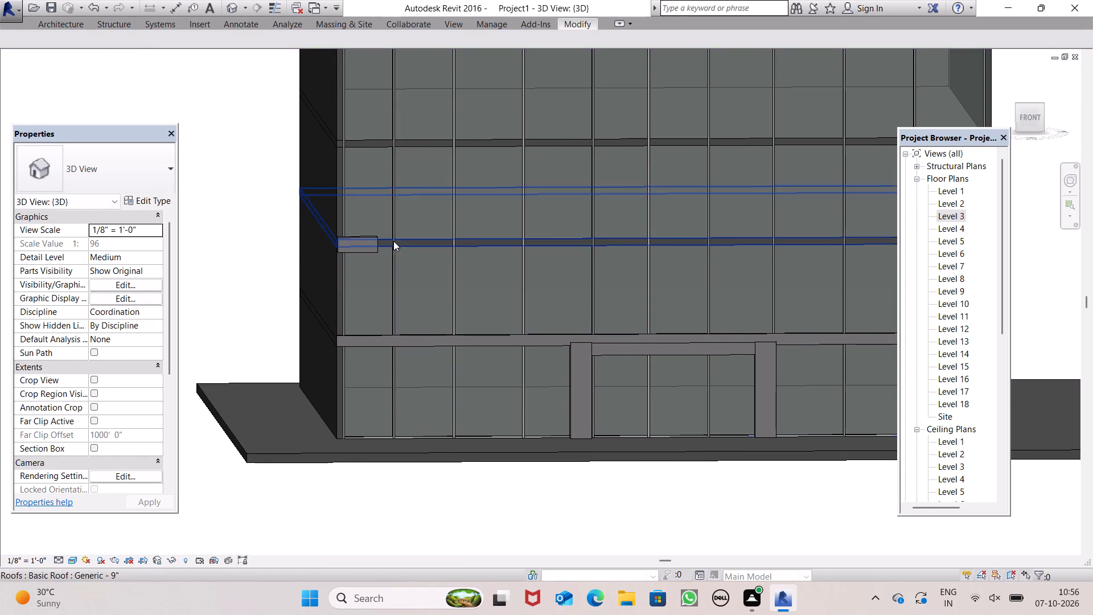
pyautogui.scroll(-6, 385, 241)
pyautogui.scroll(4, 550, 260)
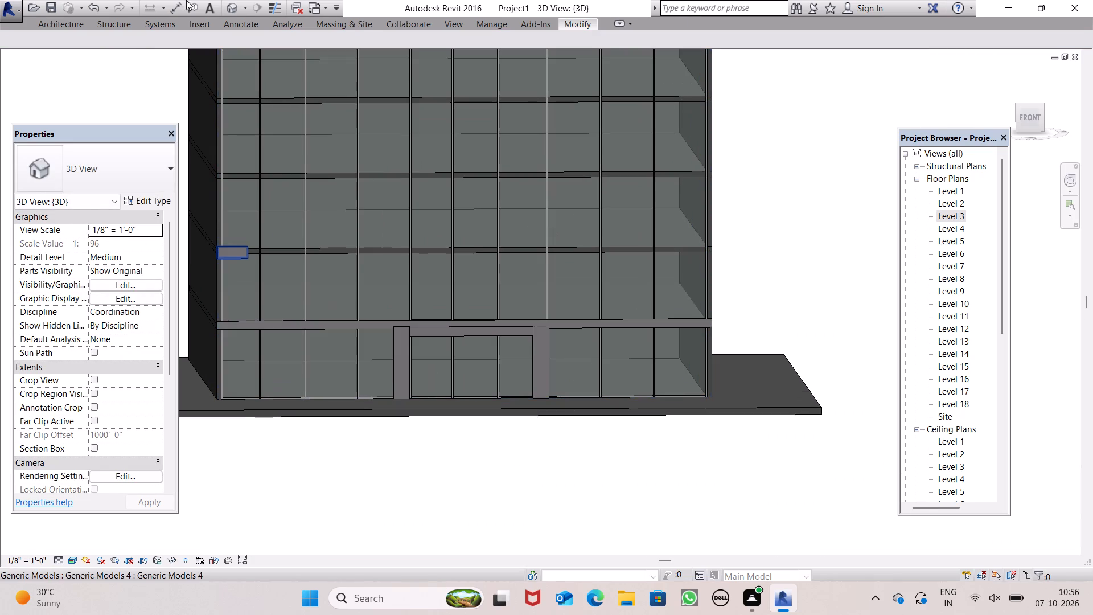
pyautogui.scroll(6, 211, 249)
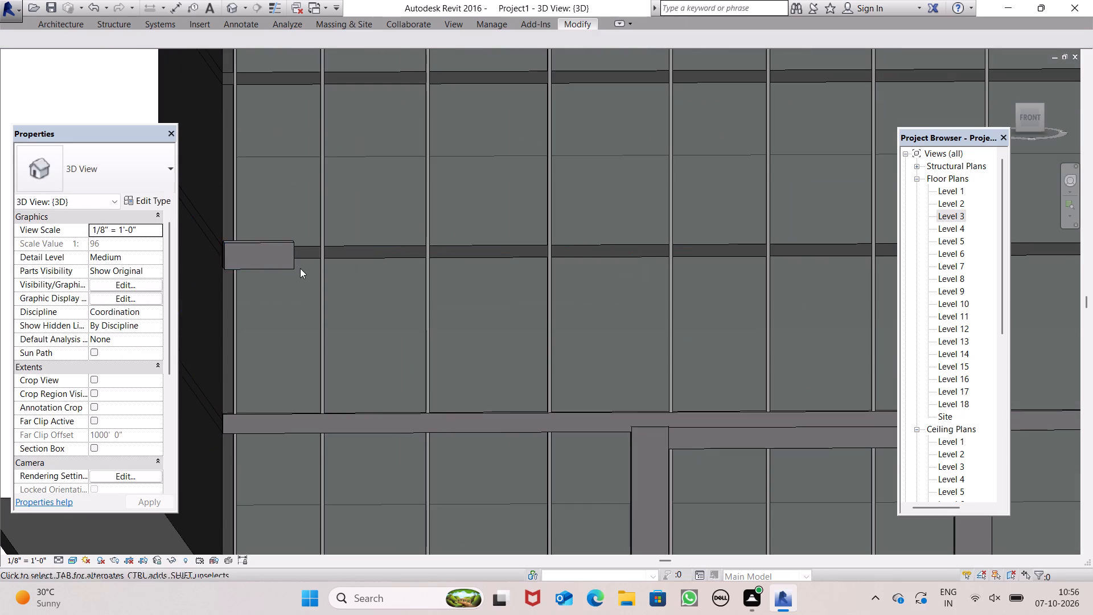
pyautogui.click(277, 265)
pyautogui.scroll(5, 264, 267)
pyautogui.moveTo(253, 273); pyautogui.dragTo(254, 272)
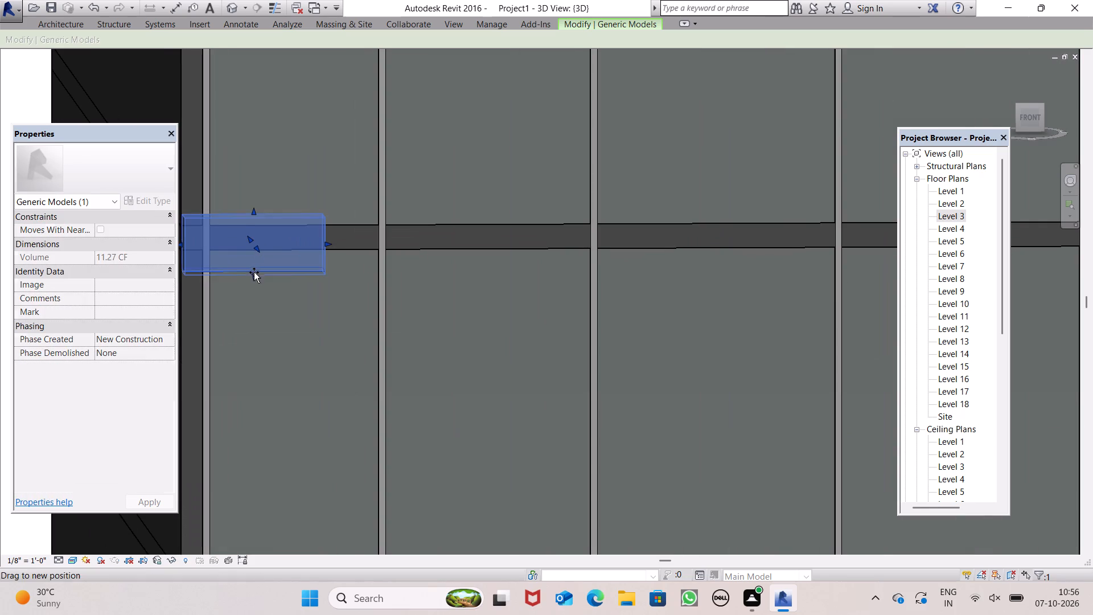
pyautogui.moveTo(254, 272); pyautogui.dragTo(254, 266)
pyautogui.click(255, 266)
# Lengthen the block along the slab edge to the building's front-right corner, forming a full-width facade band.
pyautogui.scroll(-5, 266, 273)
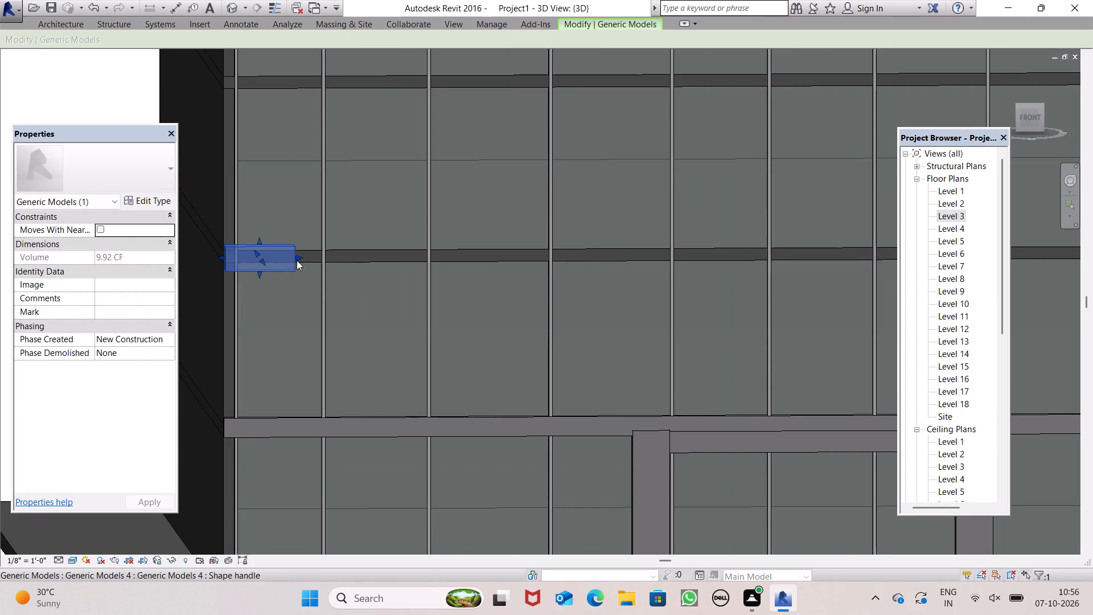
pyautogui.moveTo(299, 256); pyautogui.dragTo(817, 262)
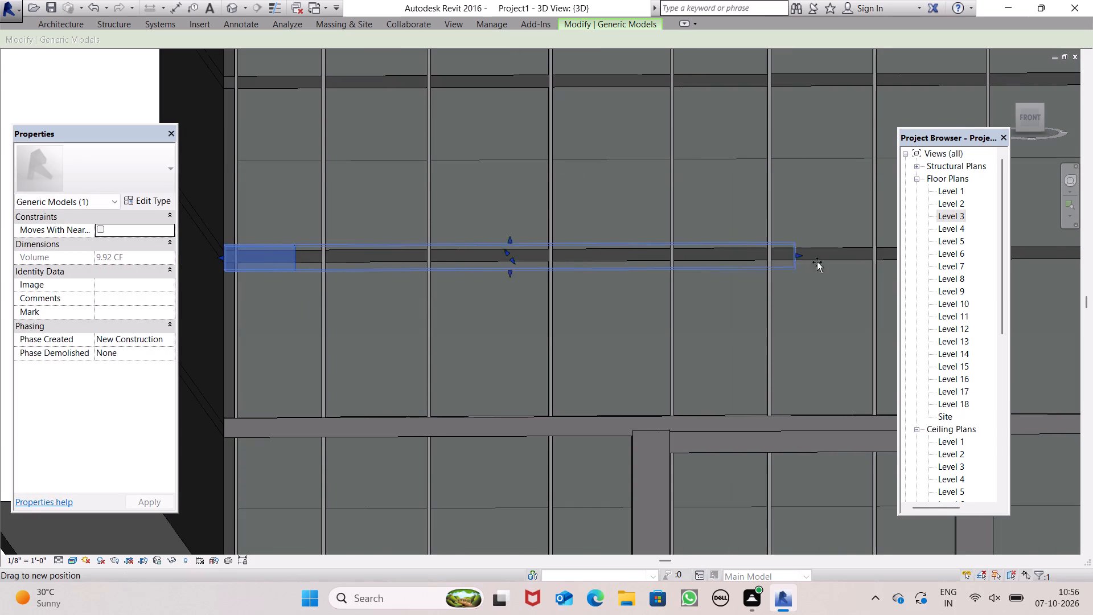
pyautogui.moveTo(817, 262); pyautogui.dragTo(1055, 299)
pyautogui.scroll(-7, 613, 259)
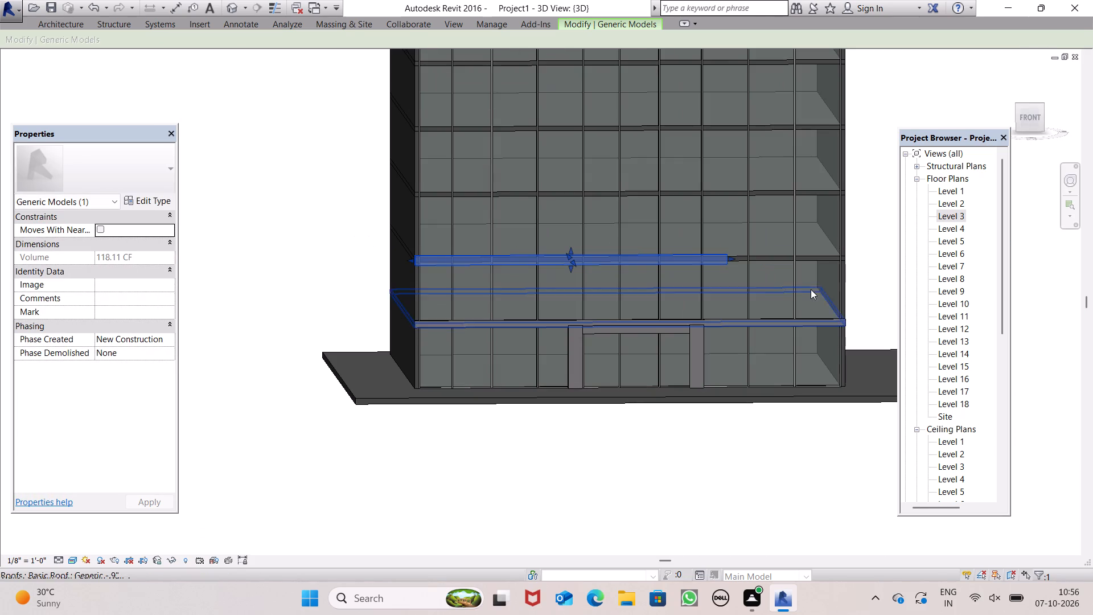
pyautogui.scroll(7, 850, 275)
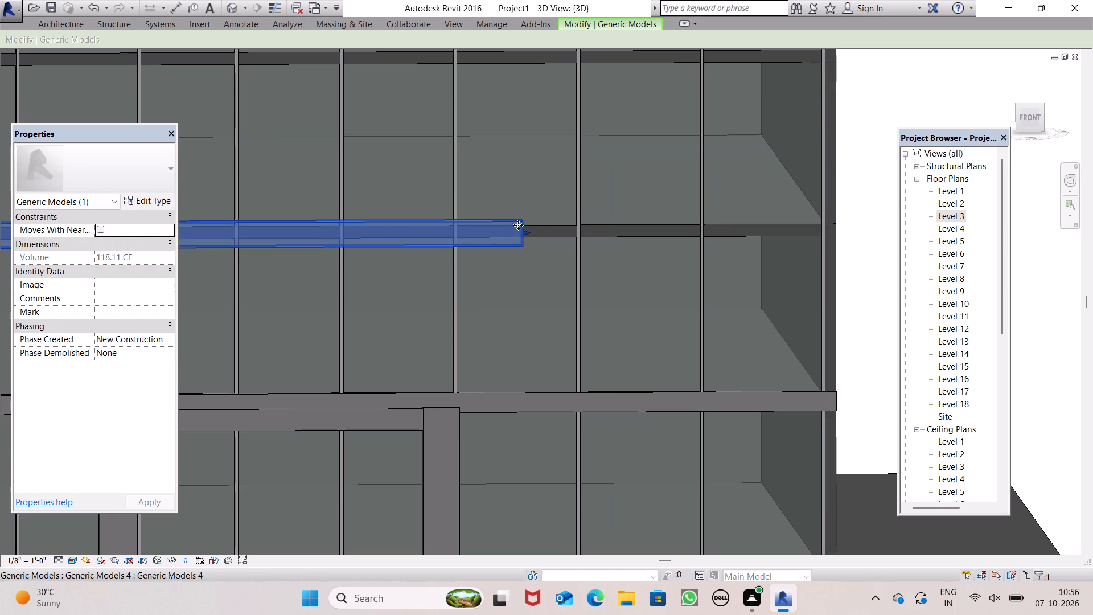
pyautogui.moveTo(527, 229); pyautogui.dragTo(823, 255)
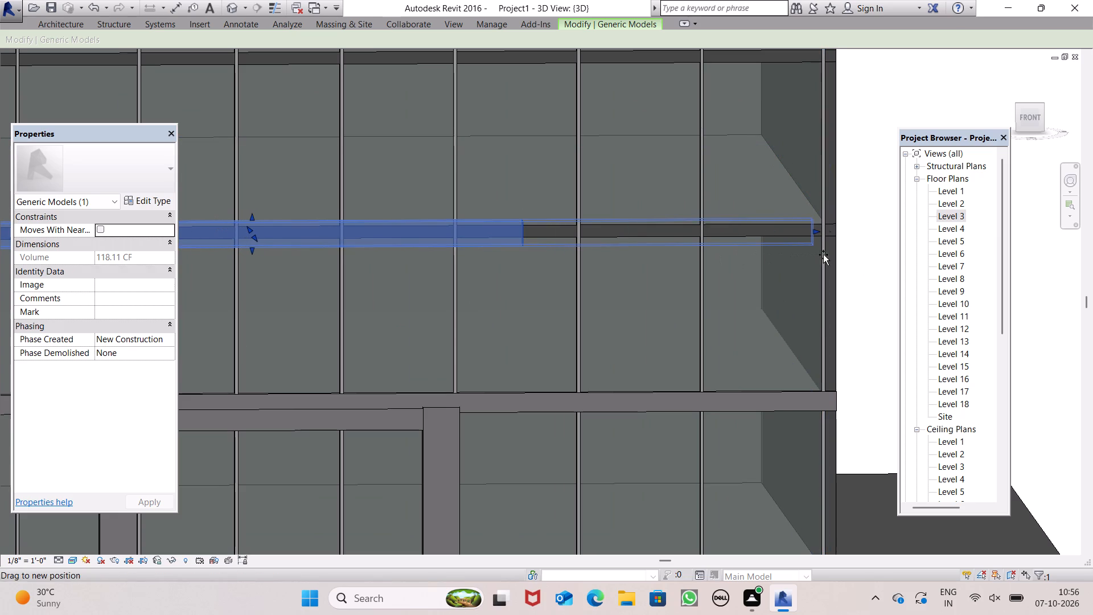
pyautogui.moveTo(823, 255); pyautogui.dragTo(839, 255)
pyautogui.click(839, 255)
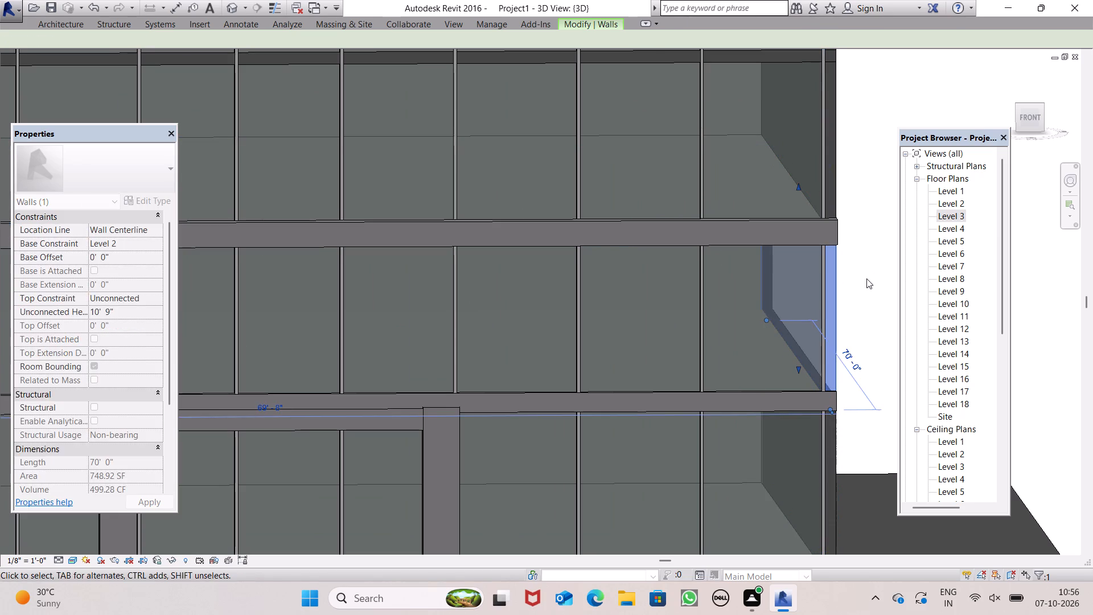
pyautogui.click(866, 278)
# Examine the new facade band against the beam below and the slab above, selecting each from several distances.
pyautogui.scroll(-6, 865, 277)
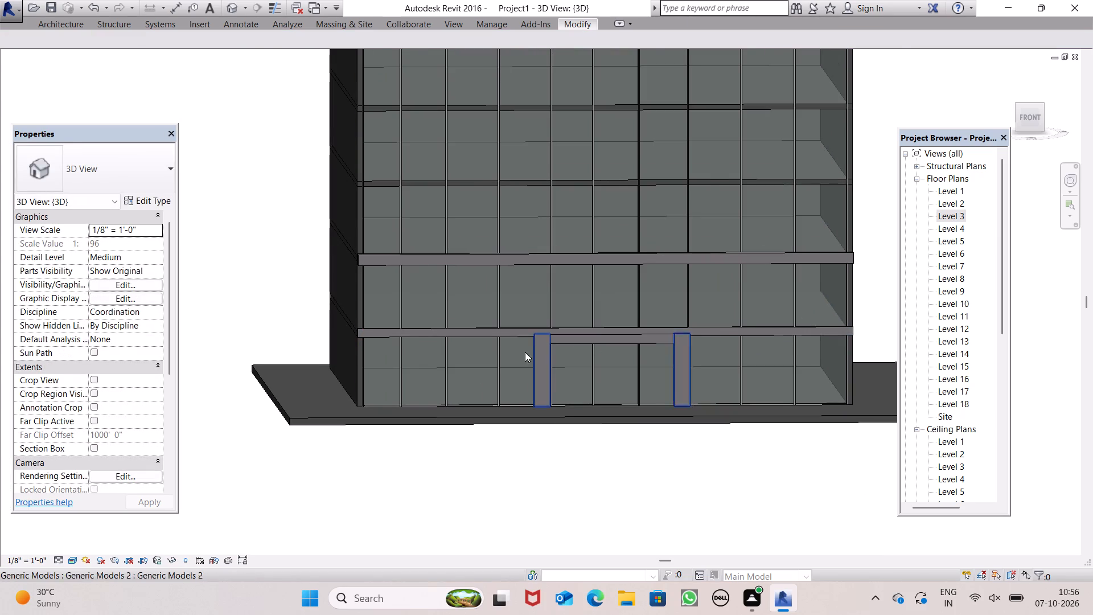
pyautogui.scroll(1, 526, 346)
pyautogui.scroll(-4, 550, 297)
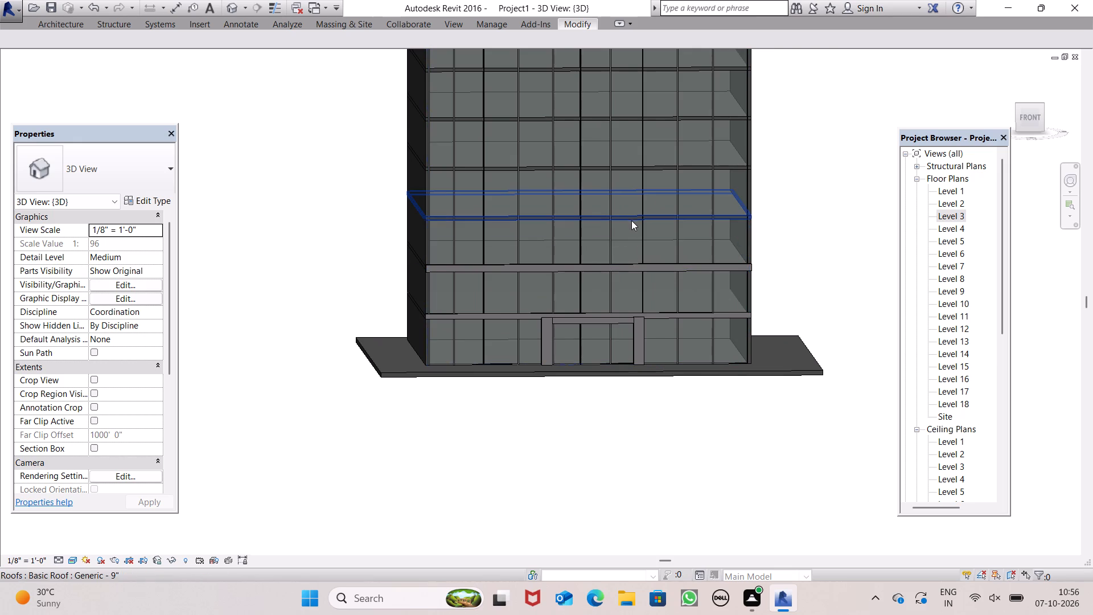
pyautogui.click(631, 220)
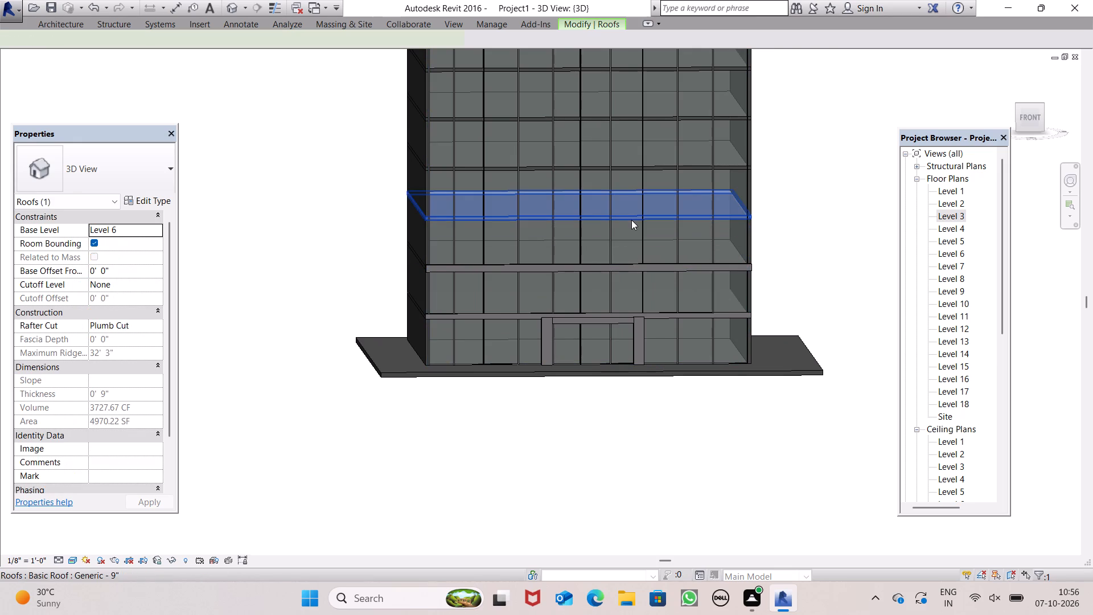
pyautogui.click(314, 102)
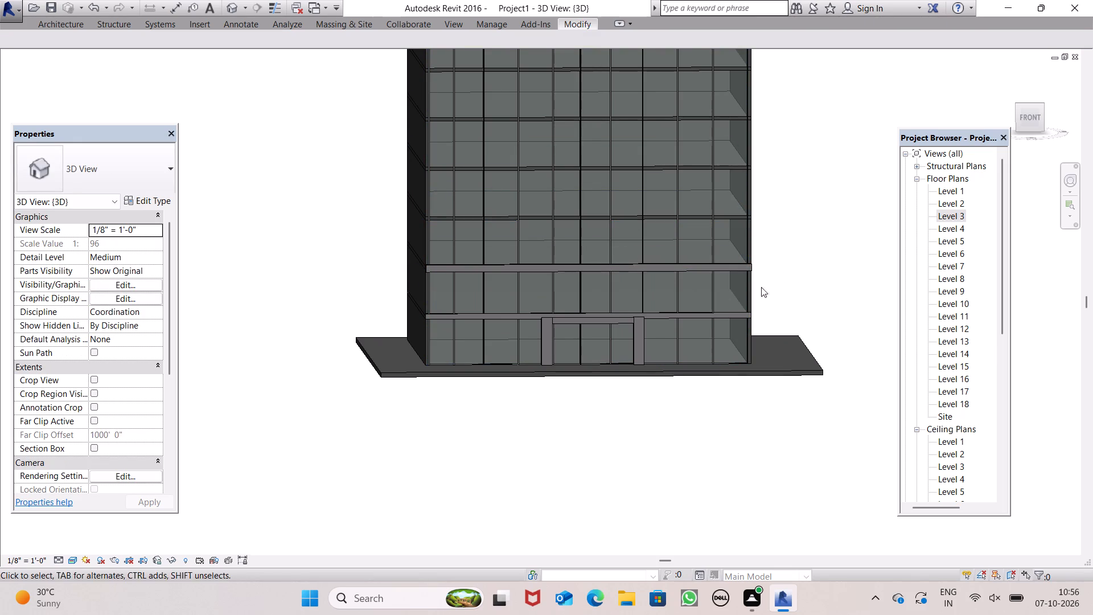
pyautogui.scroll(2, 624, 296)
pyautogui.scroll(3, 466, 293)
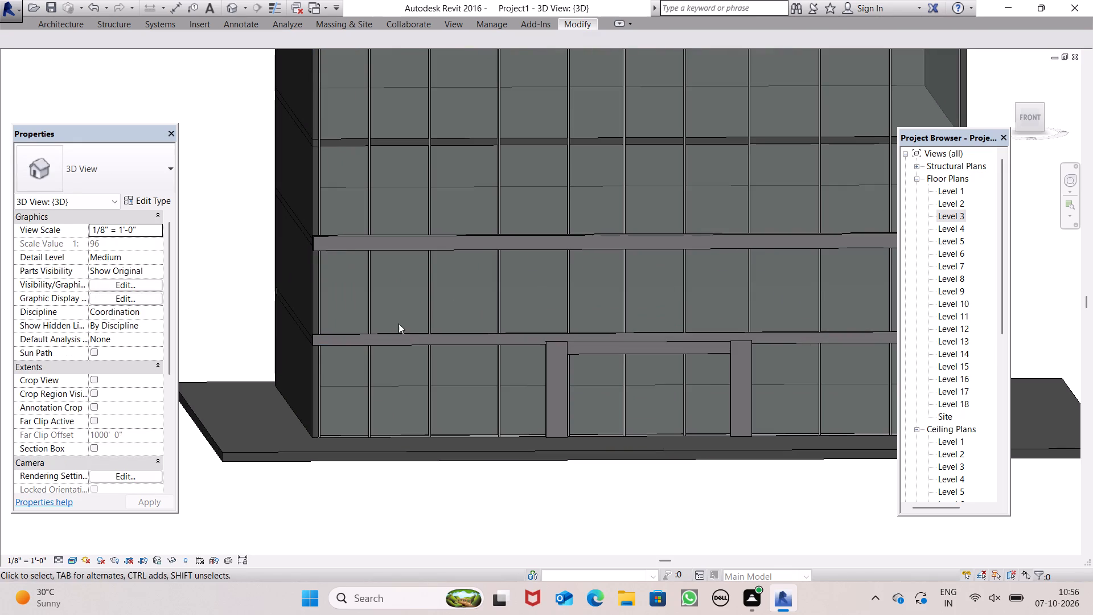
pyautogui.click(396, 335)
pyautogui.scroll(3, 621, 331)
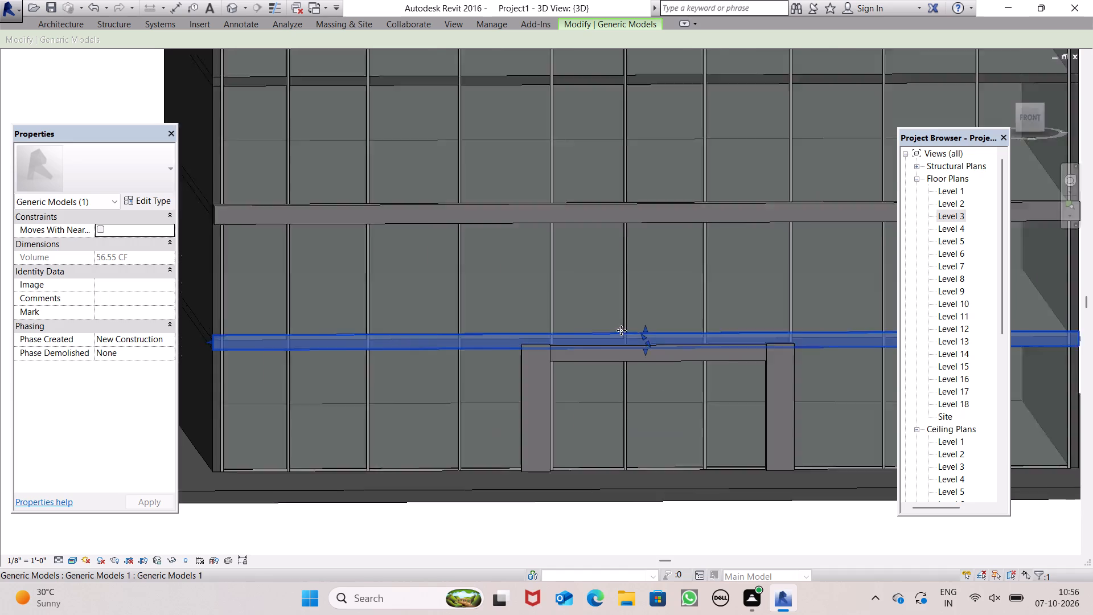
pyautogui.scroll(-4, 666, 301)
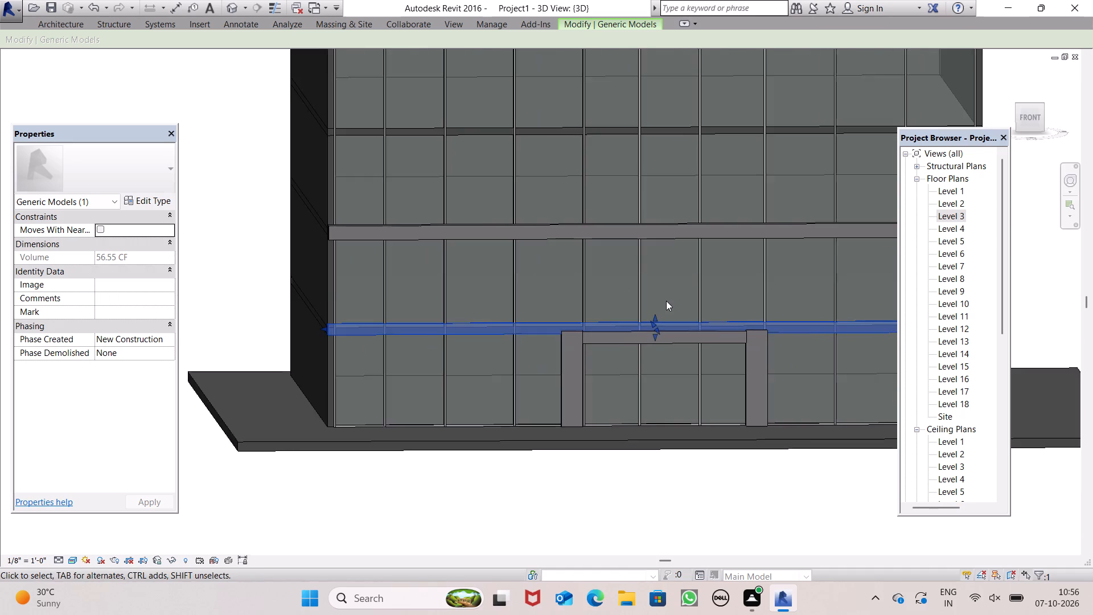
pyautogui.scroll(-1, 660, 303)
pyautogui.click(380, 269)
pyautogui.click(322, 247)
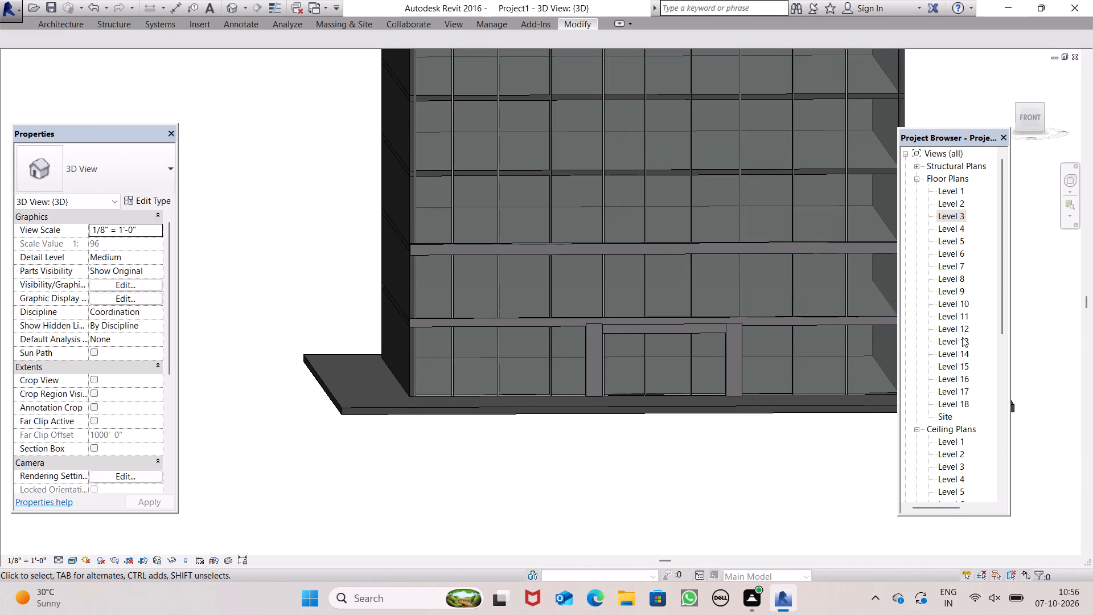
pyautogui.click(774, 249)
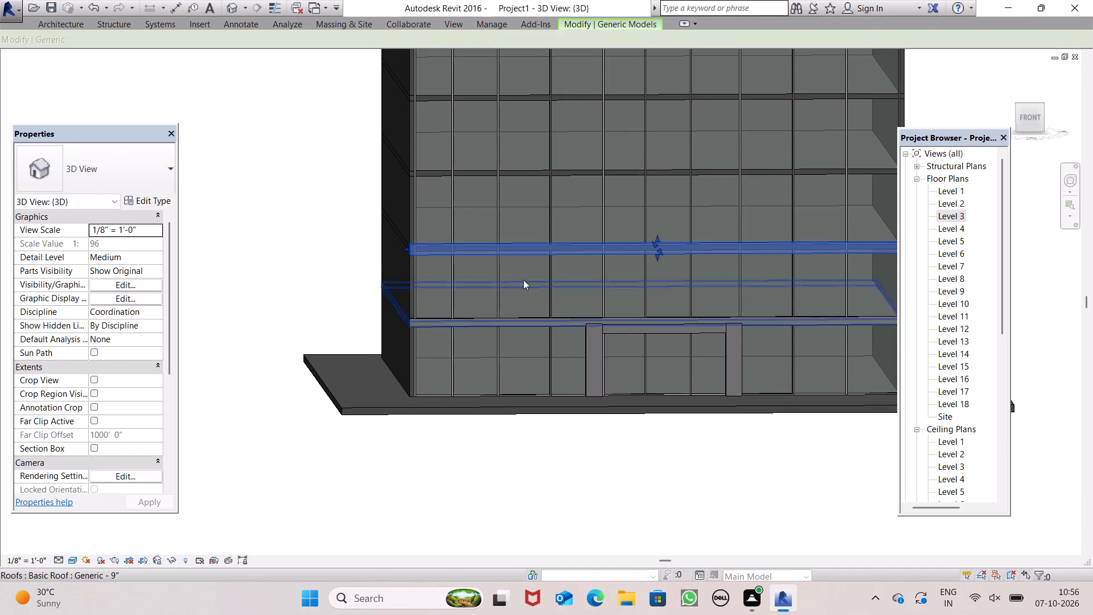
pyautogui.scroll(-5, 230, 260)
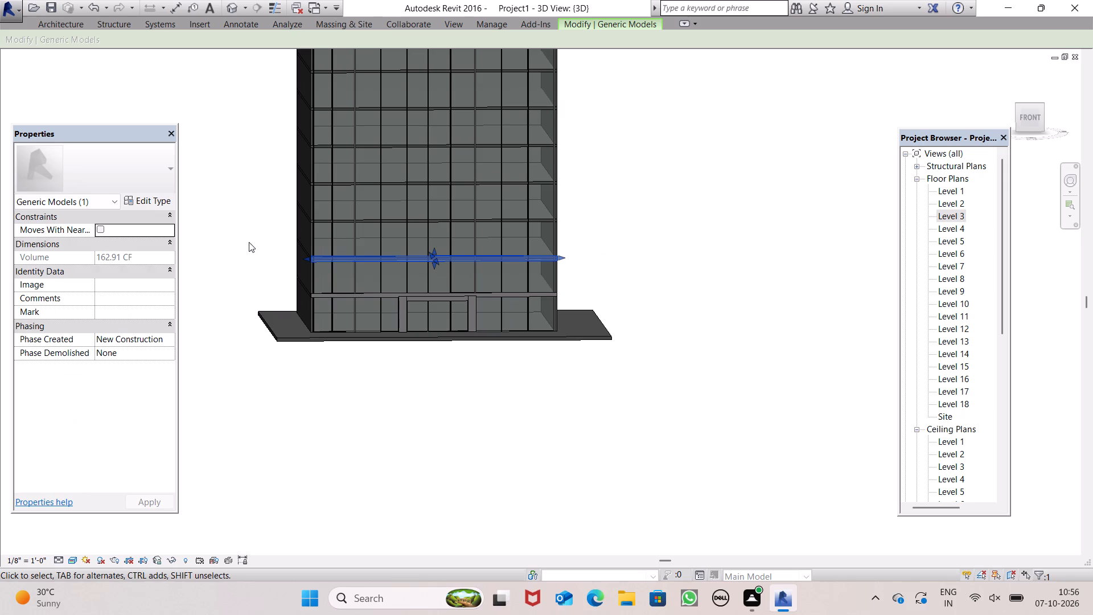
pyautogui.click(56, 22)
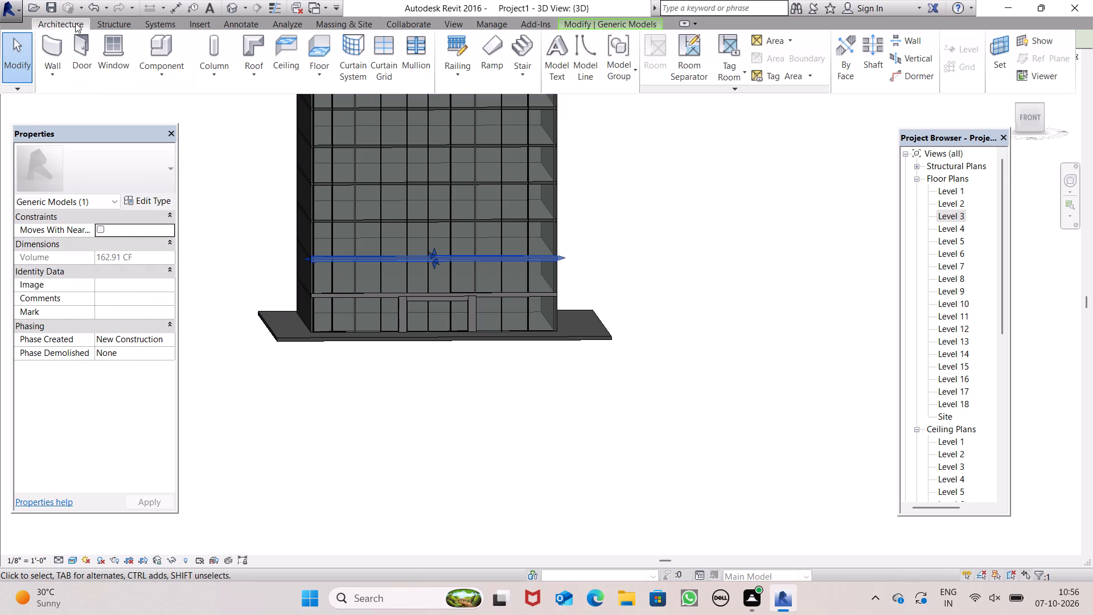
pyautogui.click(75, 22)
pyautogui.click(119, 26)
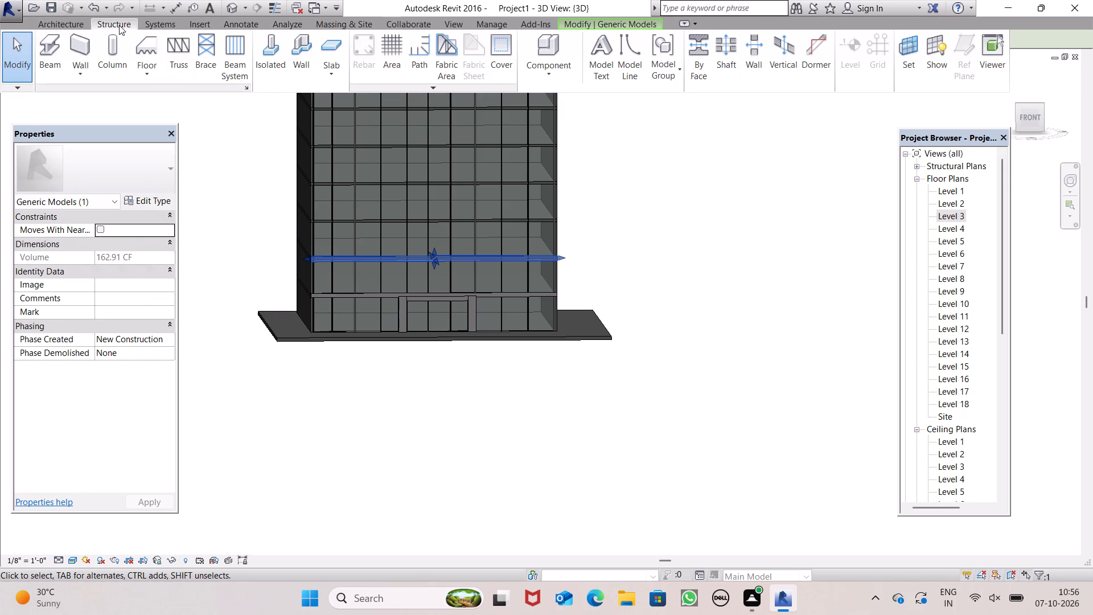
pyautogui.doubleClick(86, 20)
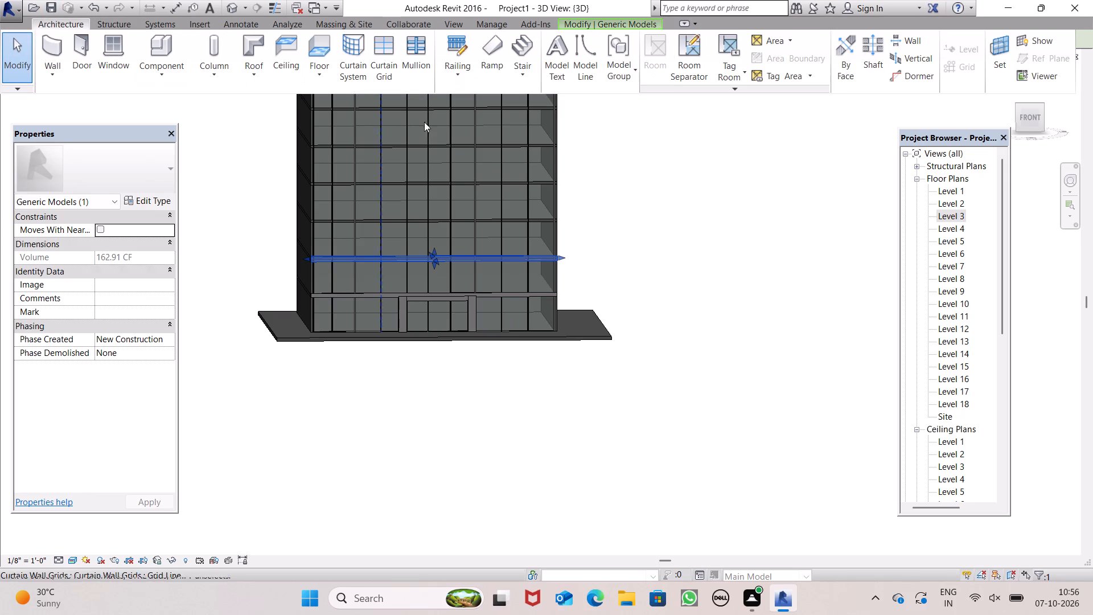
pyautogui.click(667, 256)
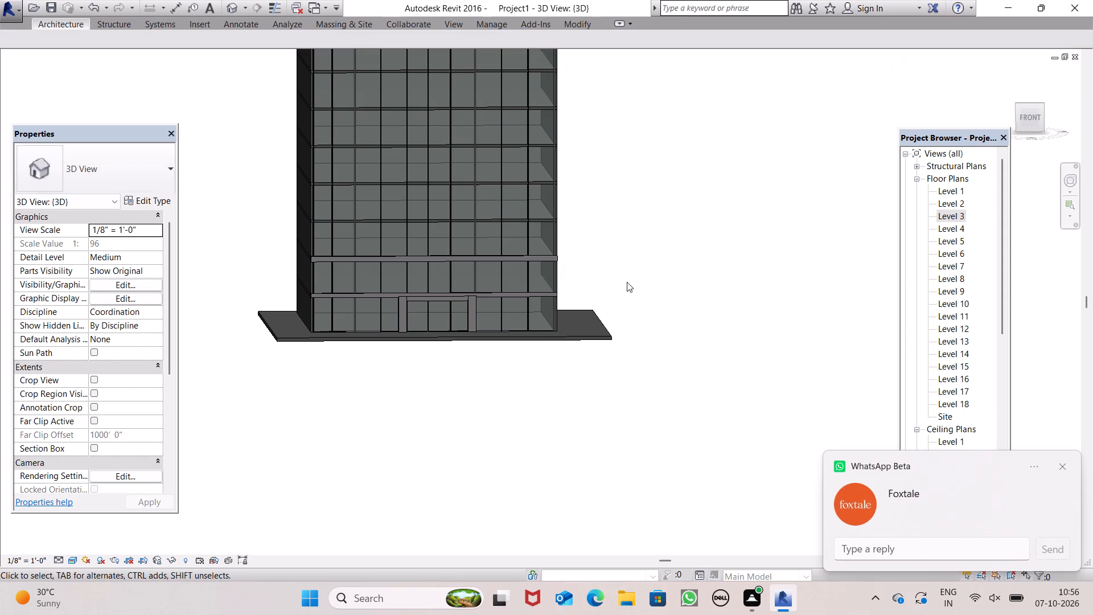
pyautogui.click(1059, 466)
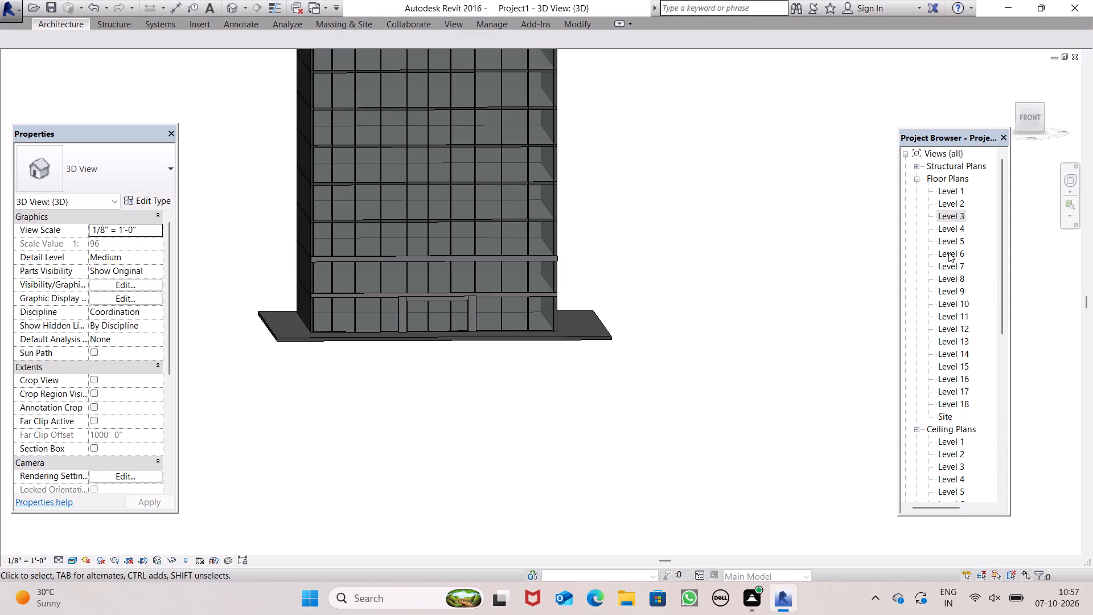
# Start an in-place Generic Models component in the Level 6 floor plan, keeping the default name.
pyautogui.doubleClick(948, 254)
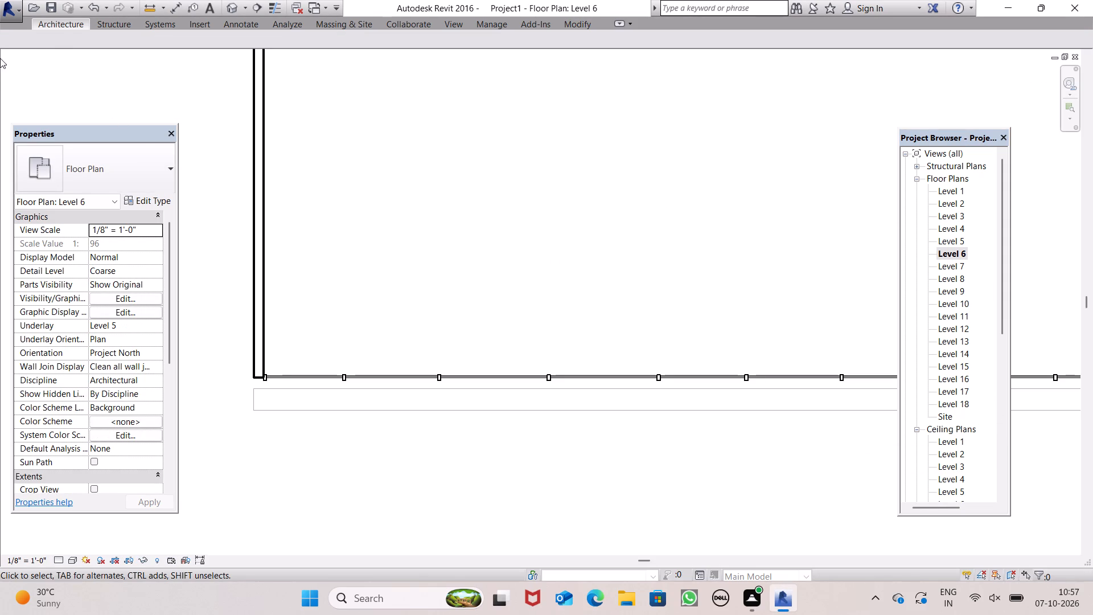
pyautogui.click(71, 26)
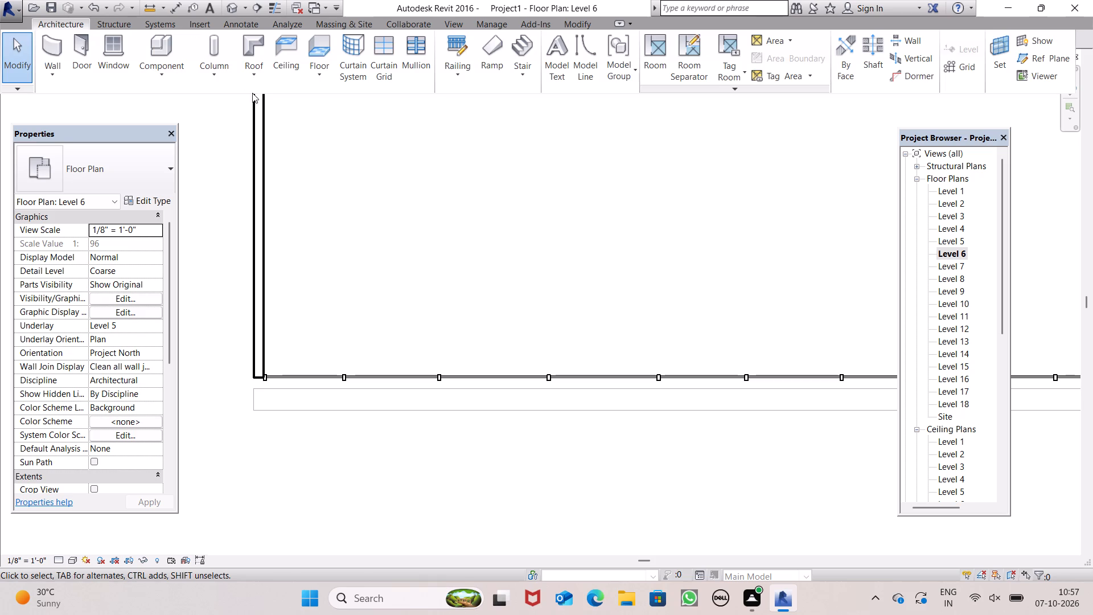
pyautogui.click(166, 78)
pyautogui.click(178, 117)
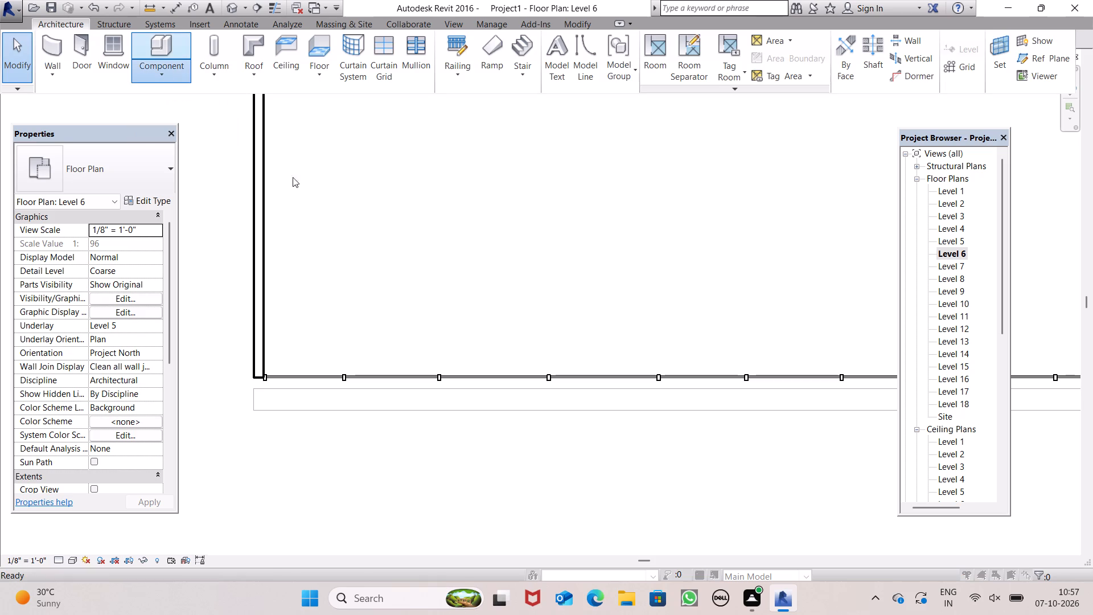
pyautogui.scroll(-4, 484, 265)
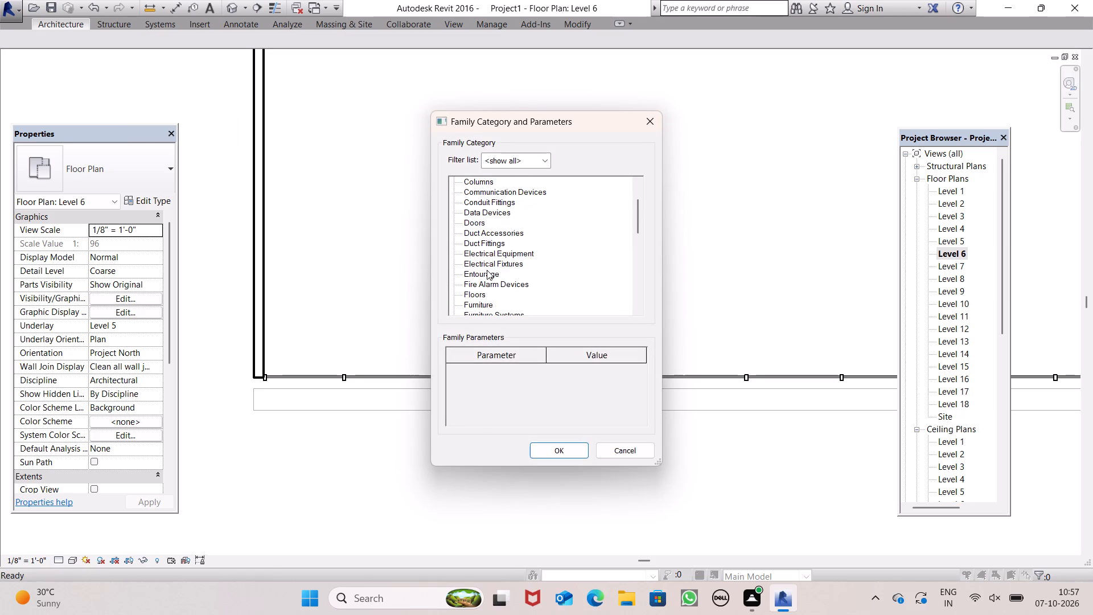
pyautogui.scroll(-2, 490, 281)
pyautogui.click(484, 301)
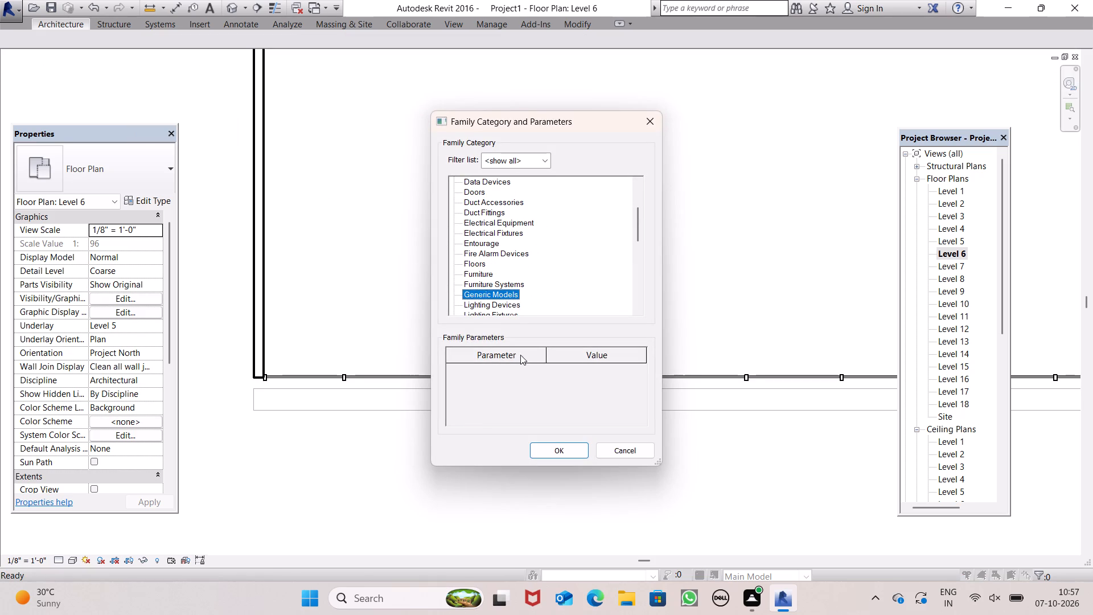
pyautogui.click(555, 445)
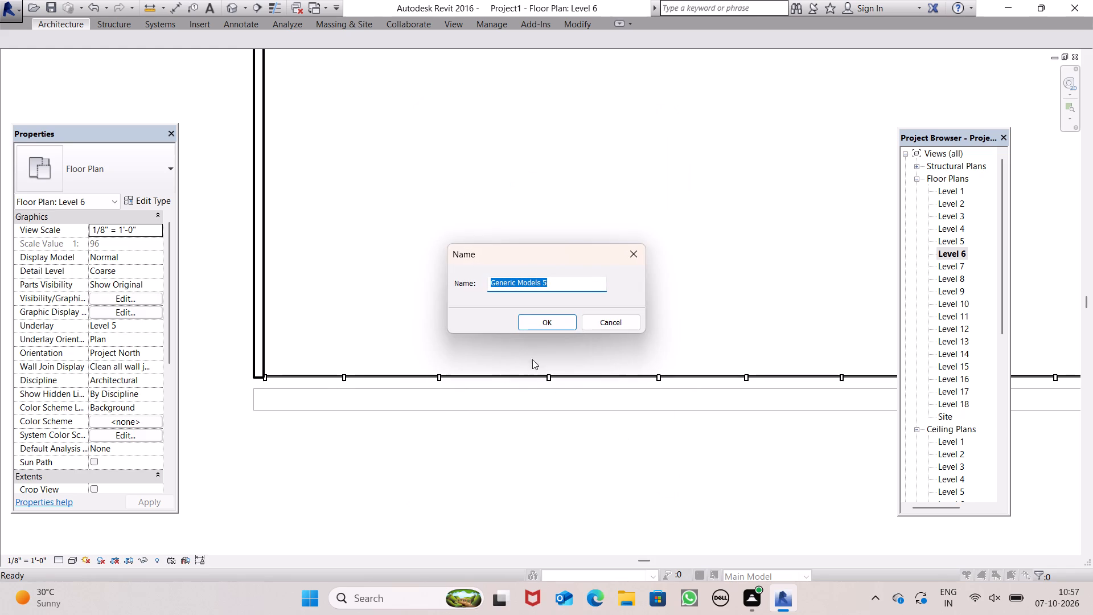
pyautogui.click(539, 319)
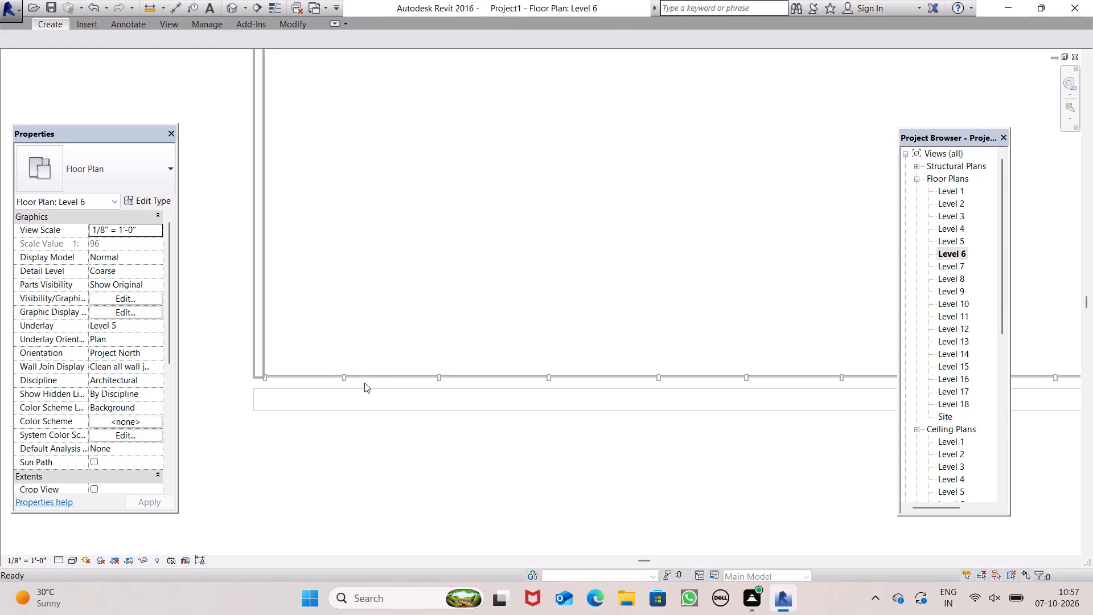
# Extrude a small rectangle about 2' long at the front-left corner of the curtain wall, 1' deep, and finish the model.
pyautogui.click(53, 23)
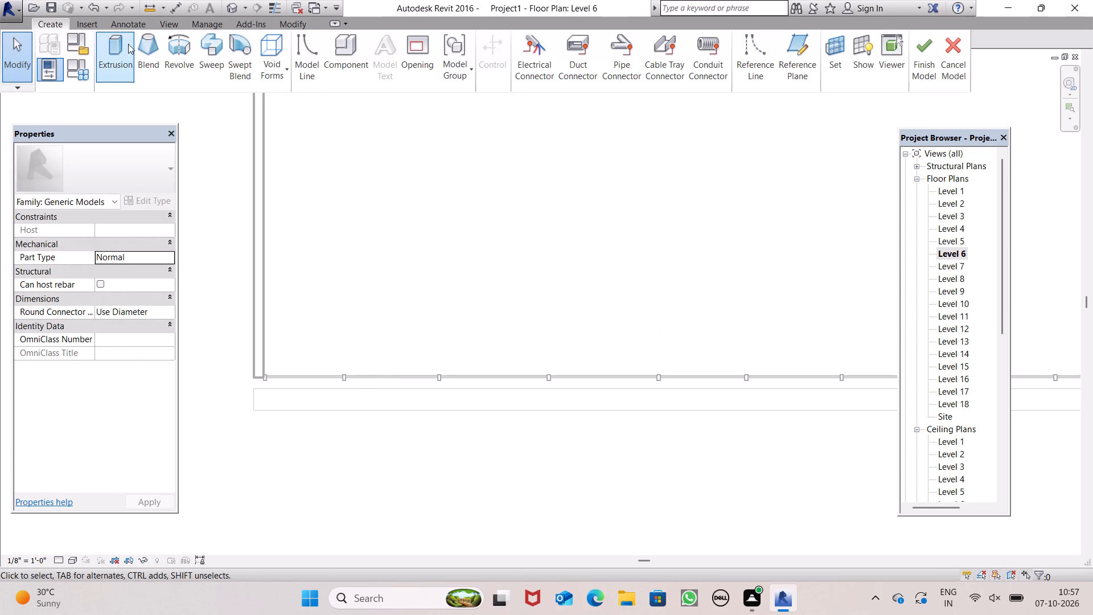
pyautogui.click(129, 43)
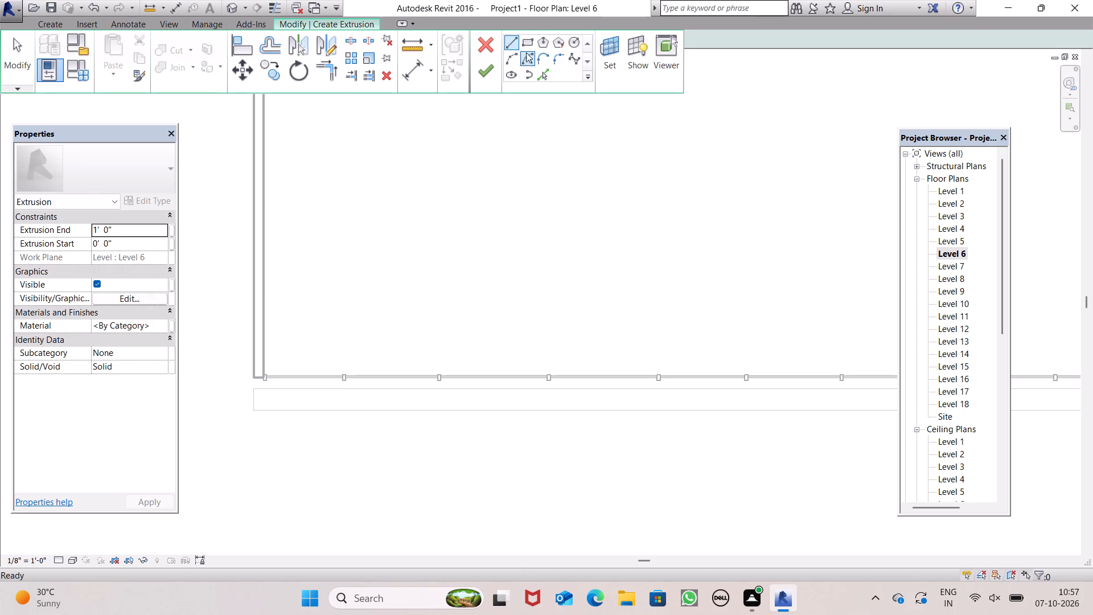
pyautogui.click(528, 48)
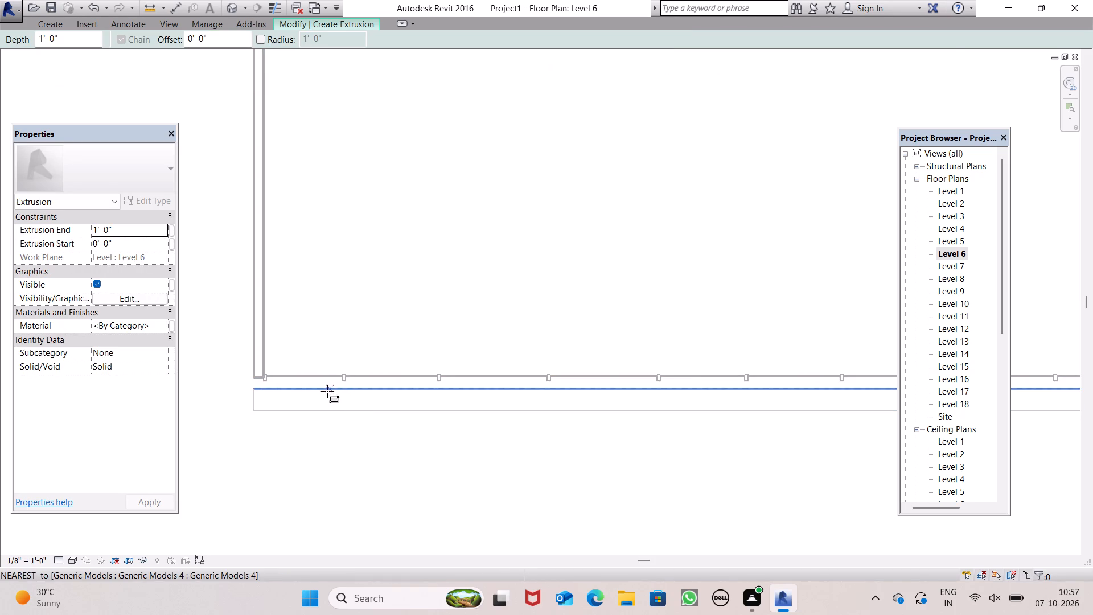
pyautogui.scroll(-3, 321, 392)
pyautogui.scroll(4, 310, 411)
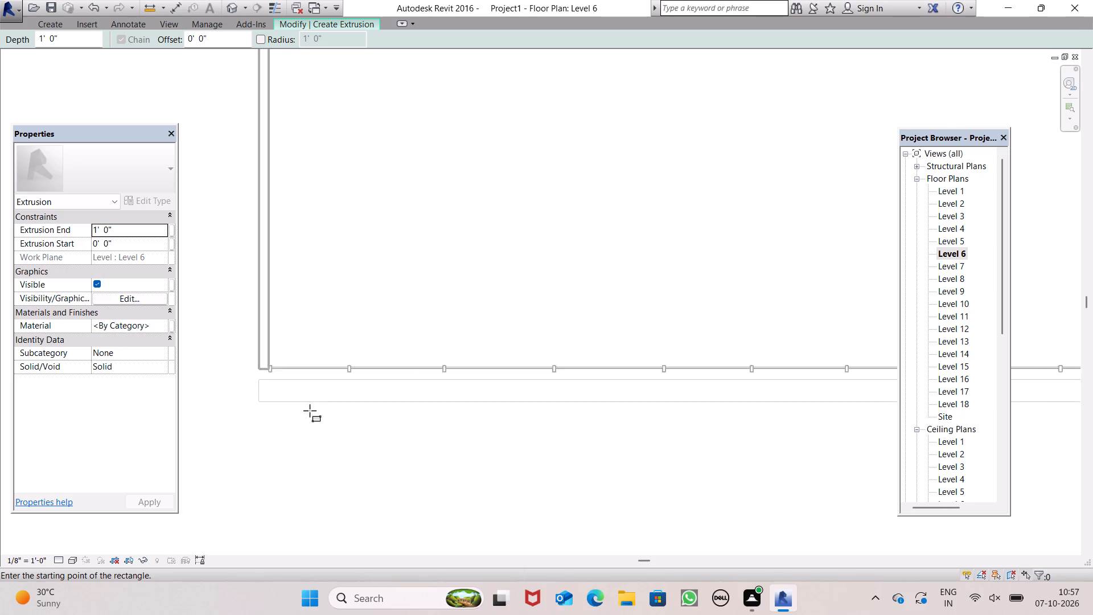
pyautogui.moveTo(272, 364); pyautogui.dragTo(278, 367)
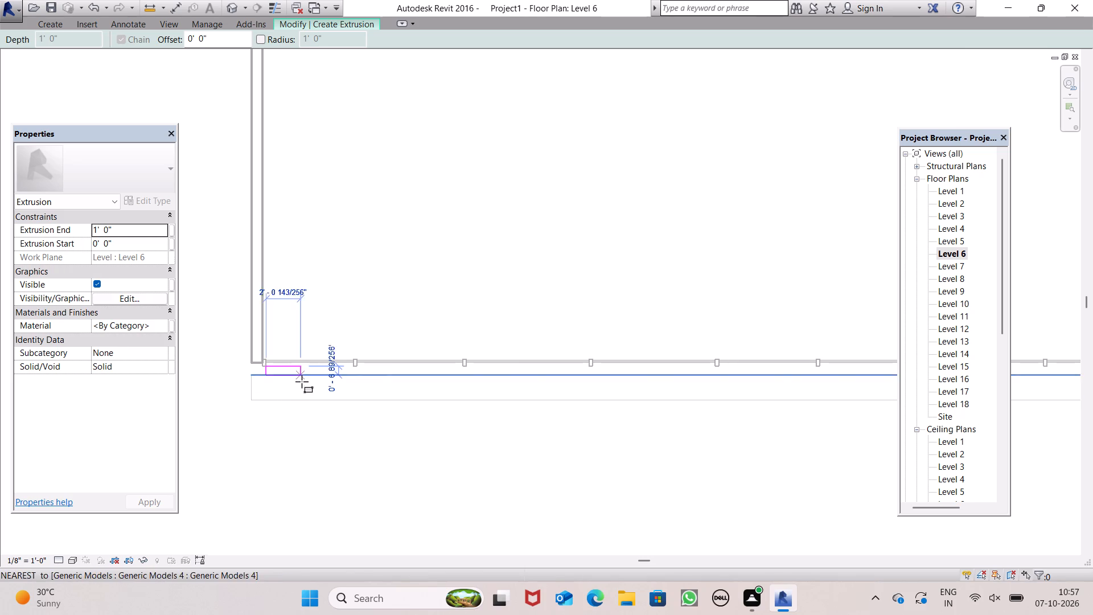
pyautogui.click(303, 383)
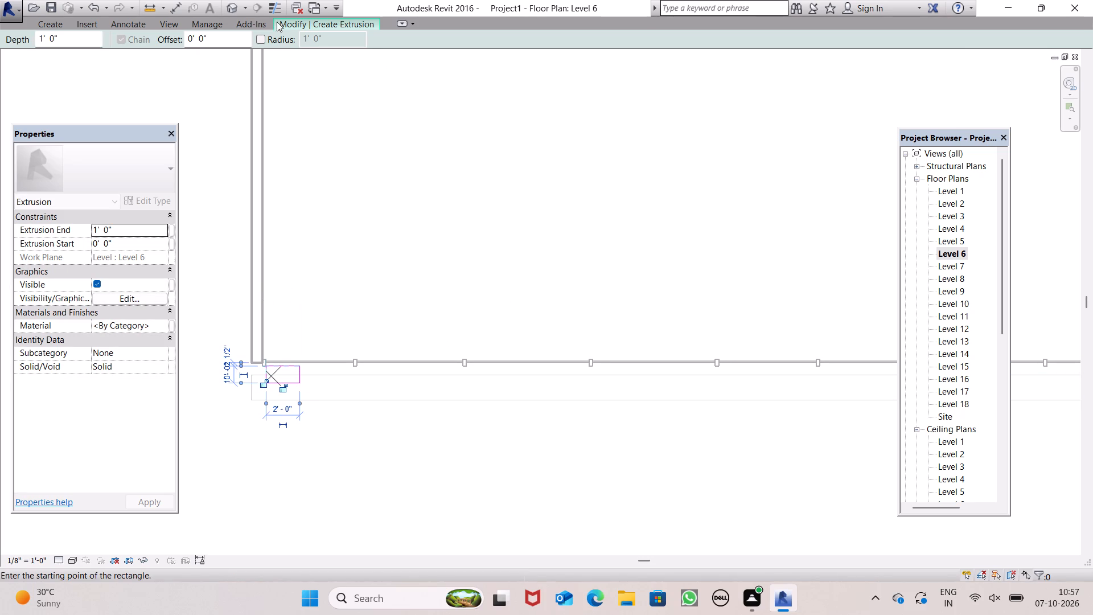
pyautogui.click(311, 31)
pyautogui.click(326, 22)
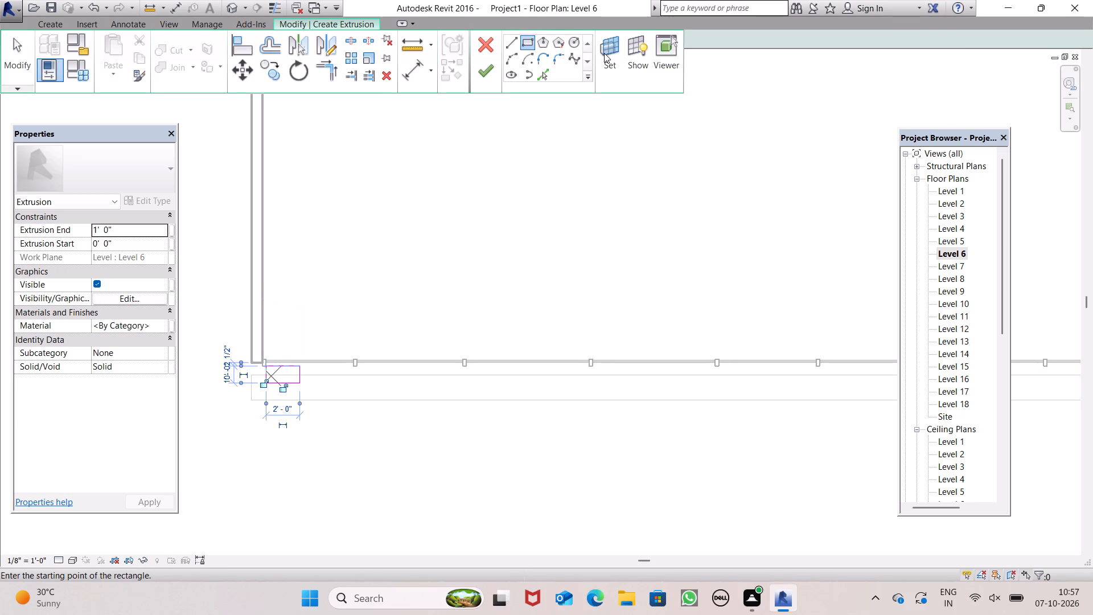
pyautogui.click(479, 75)
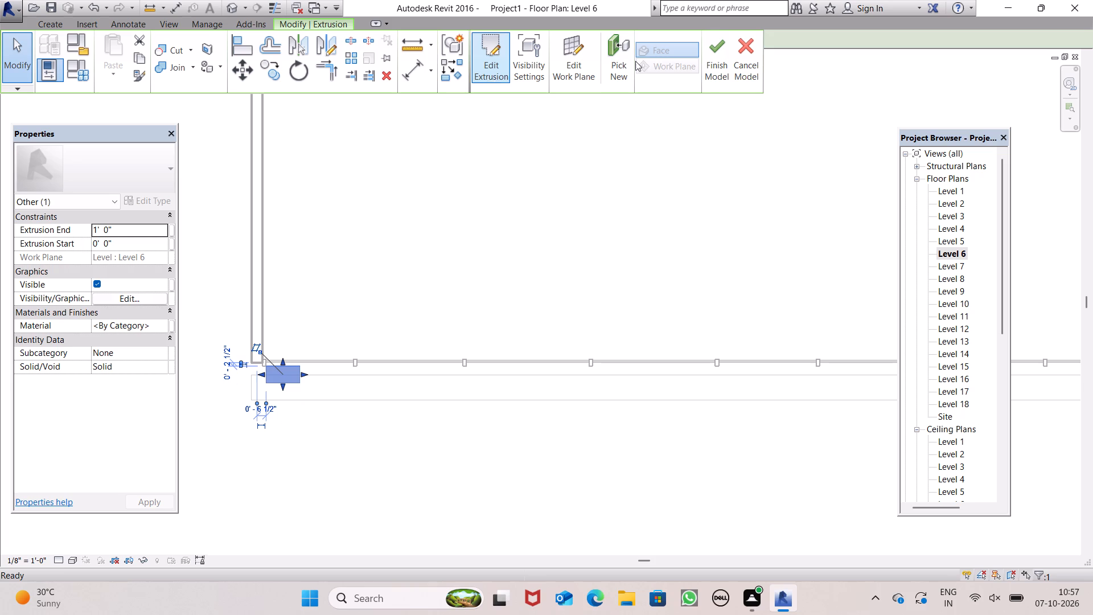
pyautogui.click(706, 51)
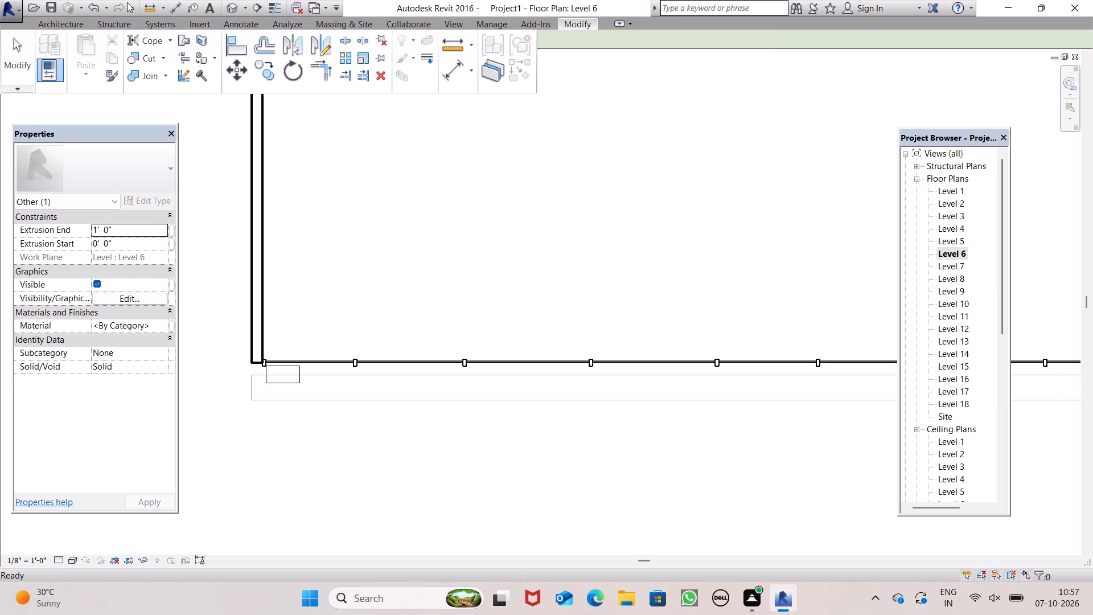
# In 3D, extend the upper full-width facade band's back face to the building and pull its front face inward.
pyautogui.click(233, 10)
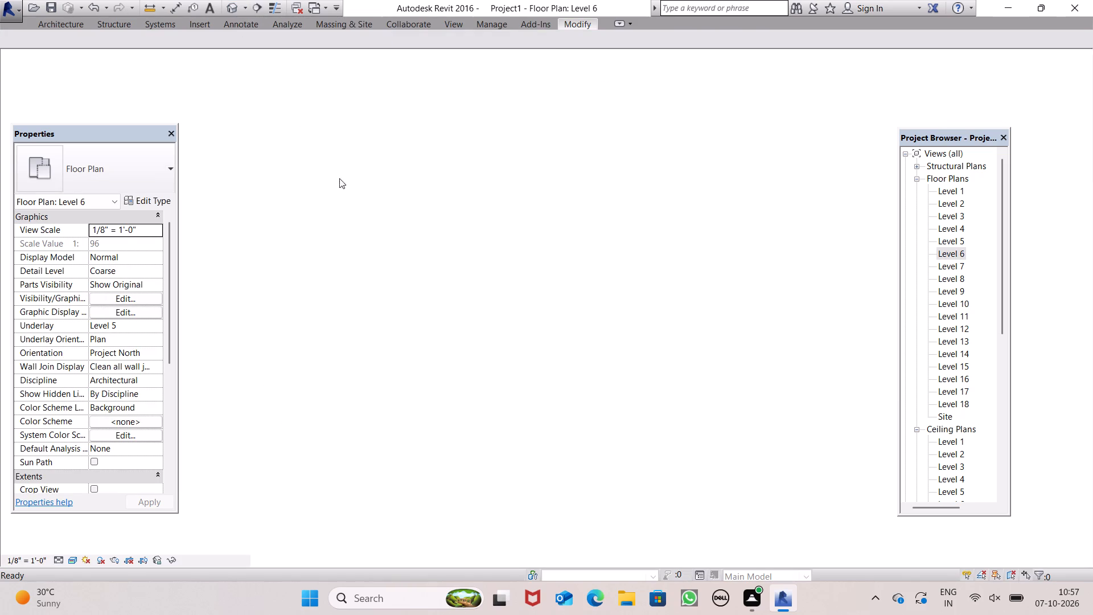
pyautogui.keyDown('shift'); pyautogui.moveTo(322, 318); pyautogui.dragTo(346, 346, button='middle'); pyautogui.keyUp('shift')
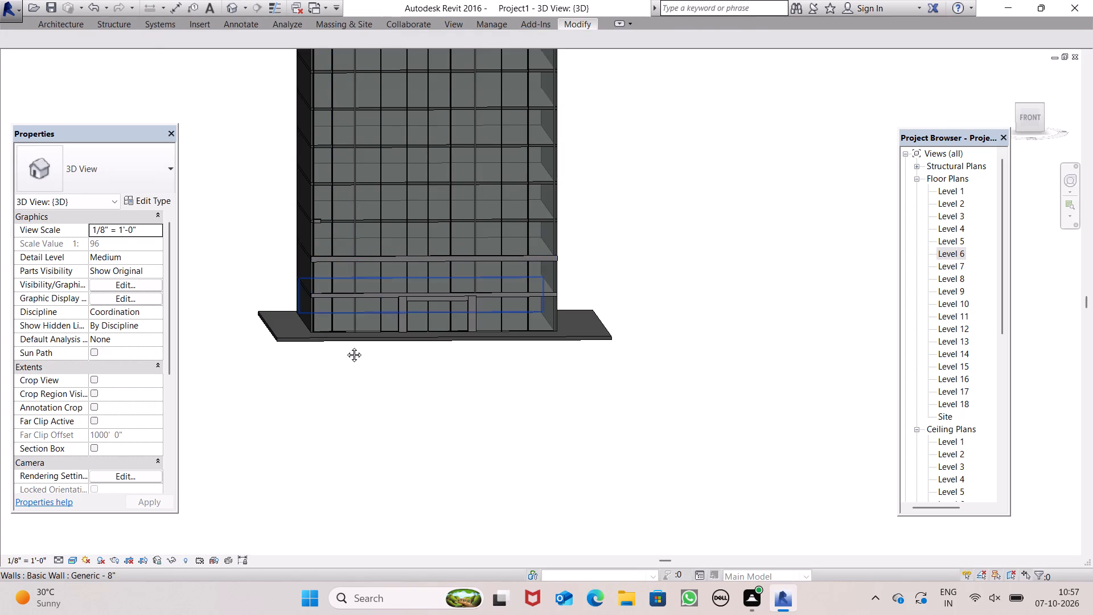
pyautogui.keyDown('shift'); pyautogui.moveTo(346, 346); pyautogui.dragTo(532, 383, button='middle'); pyautogui.keyUp('shift')
pyautogui.scroll(6, 393, 296)
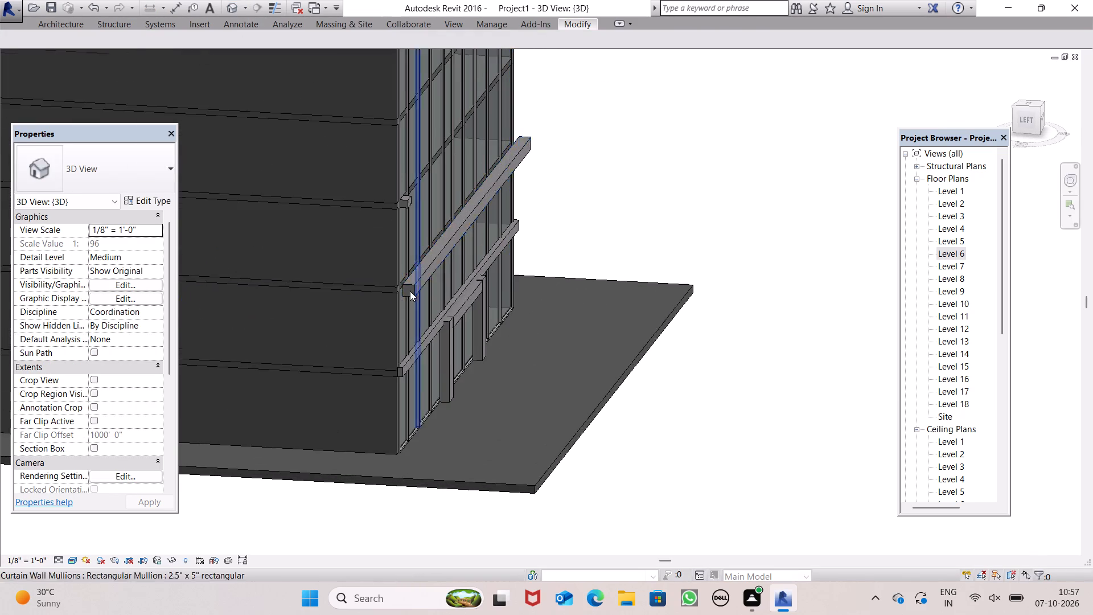
pyautogui.moveTo(392, 297); pyautogui.dragTo(423, 322, button='middle')
pyautogui.scroll(5, 415, 312)
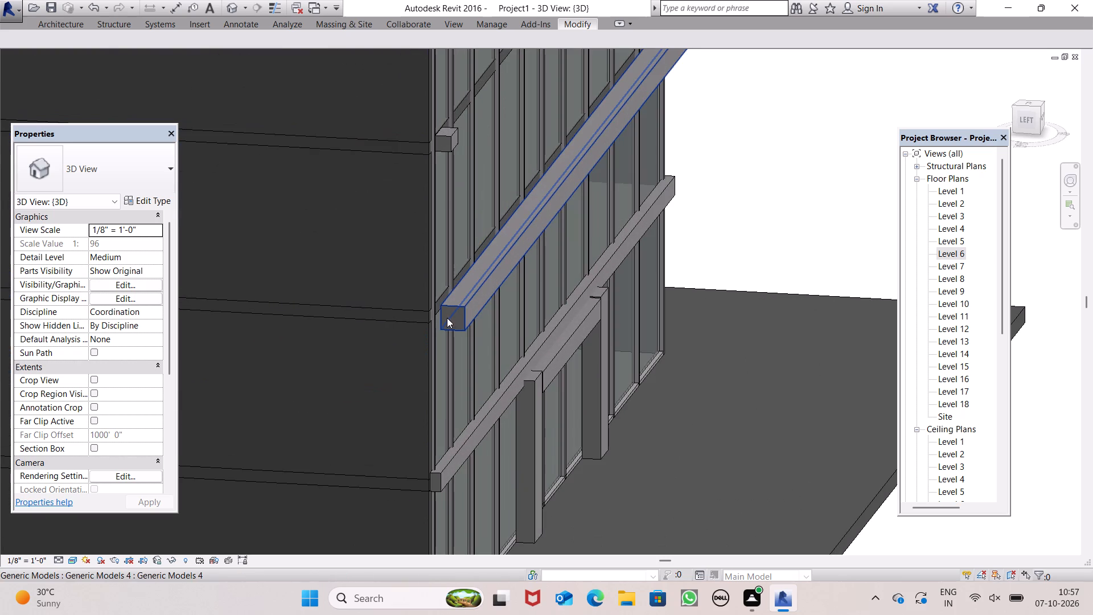
pyautogui.click(450, 314)
pyautogui.click(448, 309)
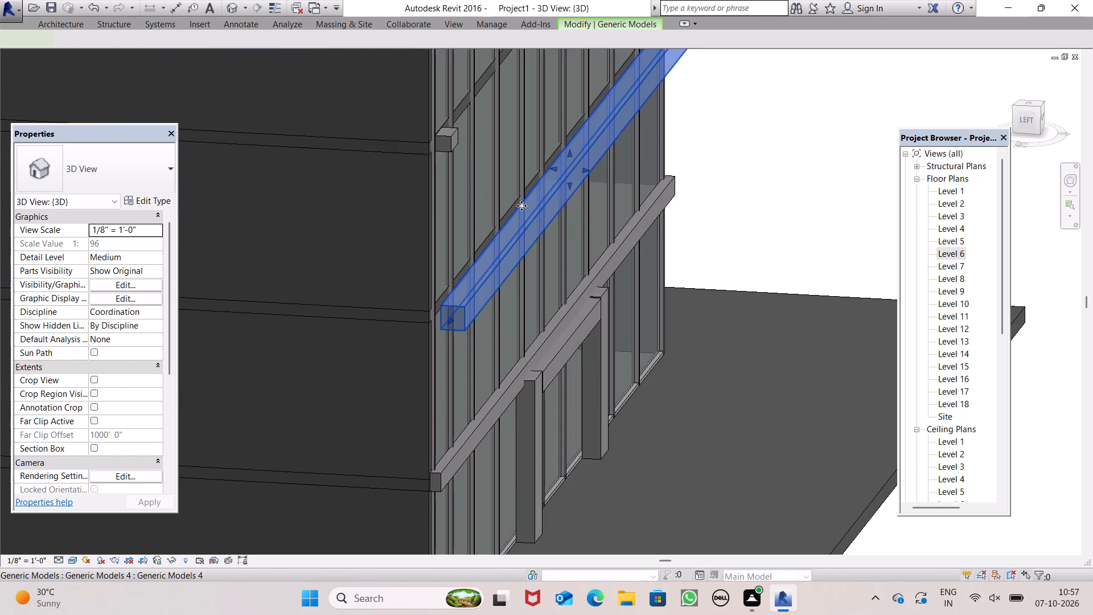
pyautogui.moveTo(555, 166); pyautogui.dragTo(545, 165)
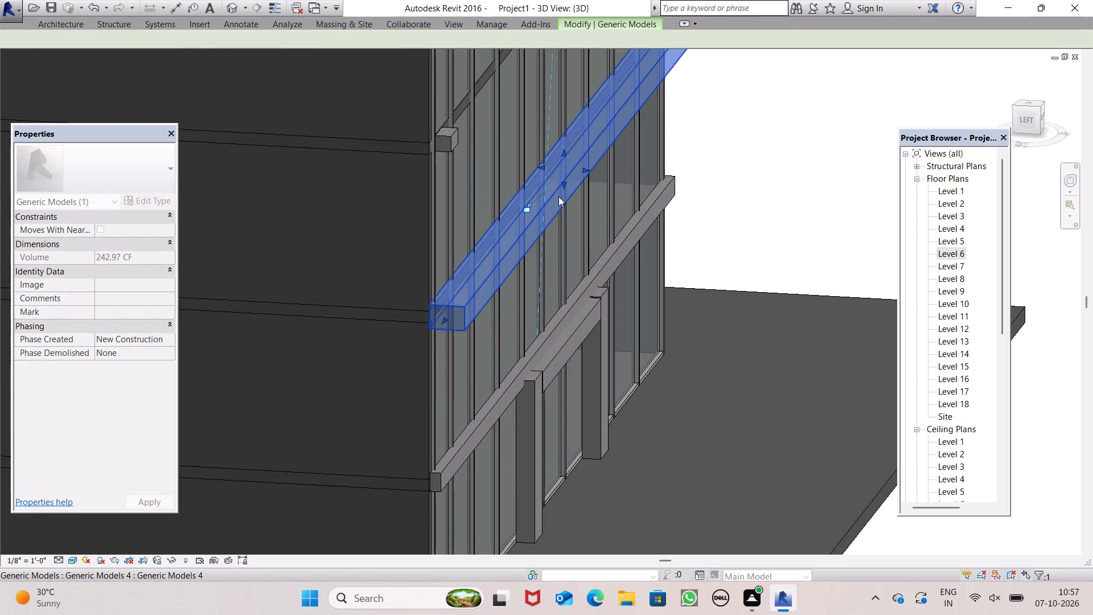
pyautogui.moveTo(586, 167); pyautogui.dragTo(579, 166)
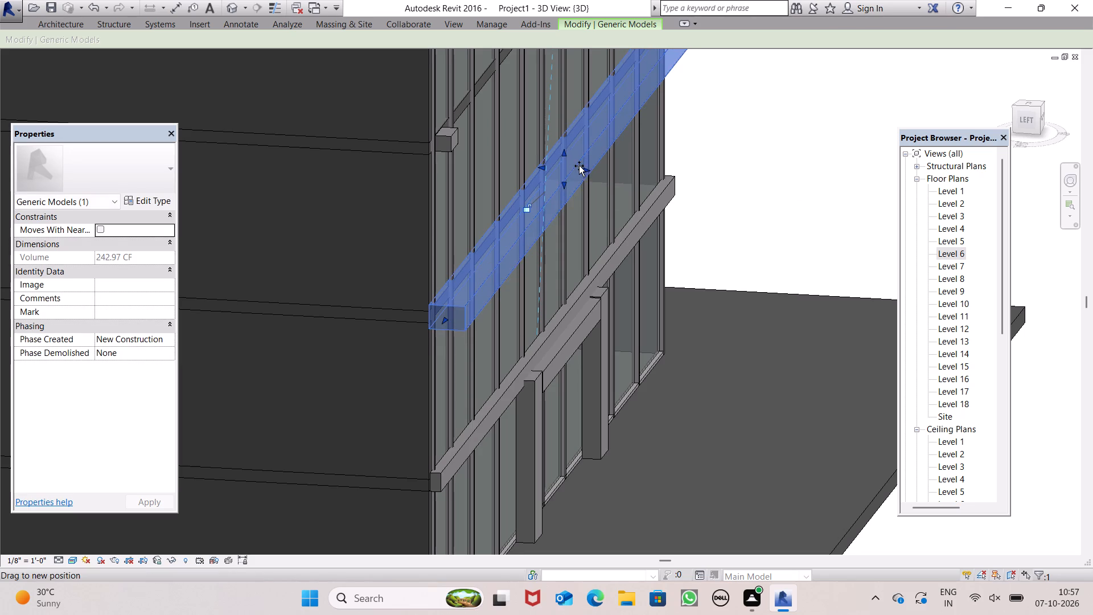
pyautogui.moveTo(579, 166); pyautogui.dragTo(569, 167)
pyautogui.click(748, 169)
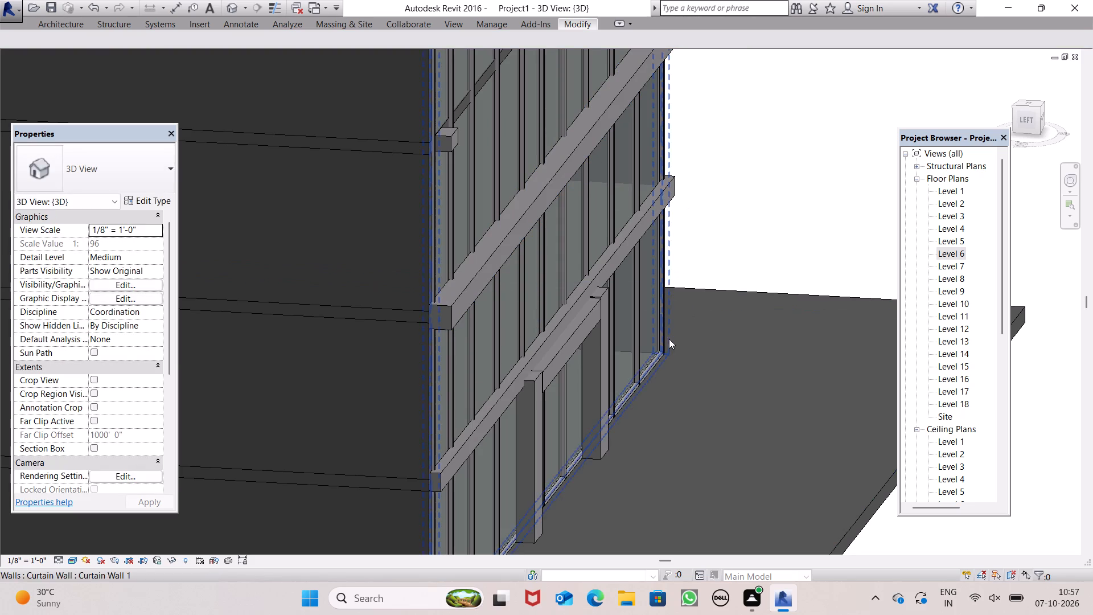
# Pull the upper full-width band's front face further toward the curtain wall to make the band slimmer.
pyautogui.moveTo(654, 339); pyautogui.dragTo(577, 271, button='middle')
pyautogui.scroll(-6, 539, 185)
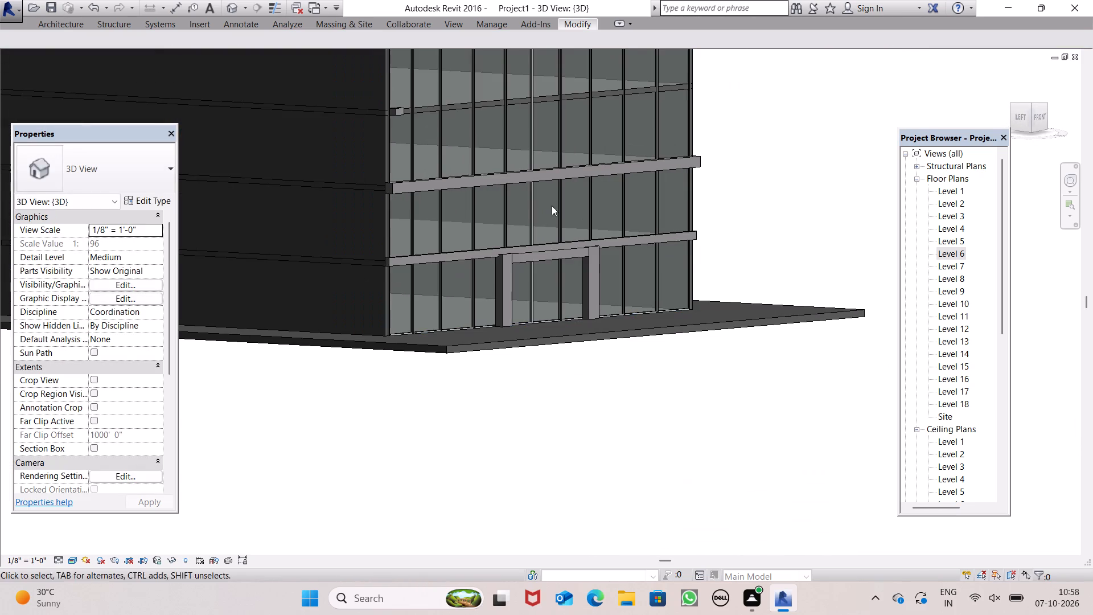
pyautogui.moveTo(549, 202); pyautogui.dragTo(621, 245, button='middle')
pyautogui.scroll(4, 525, 225)
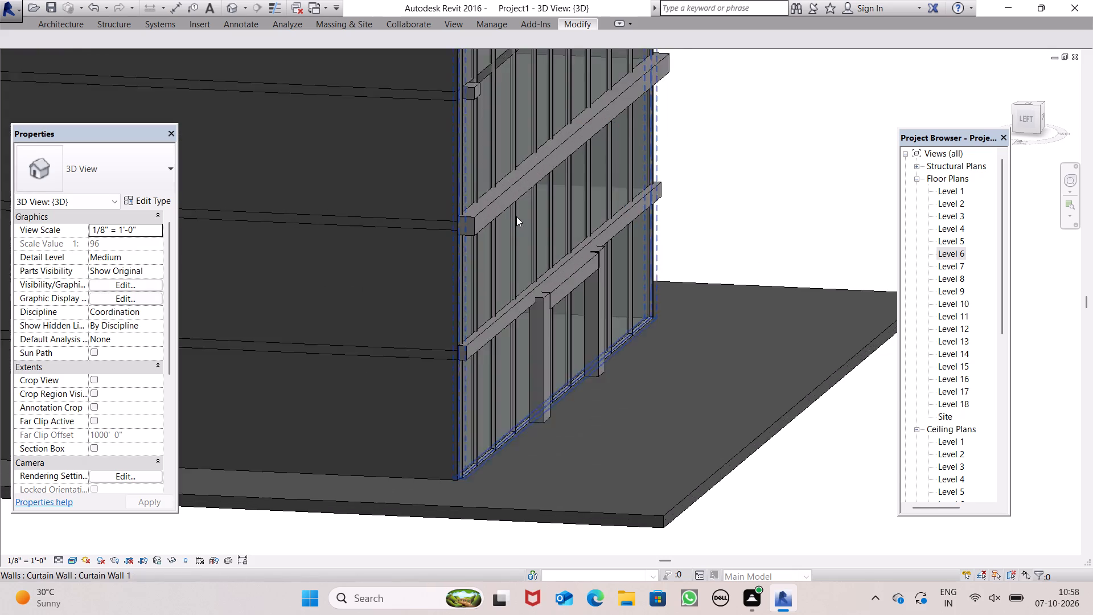
pyautogui.scroll(2, 516, 216)
pyautogui.click(465, 212)
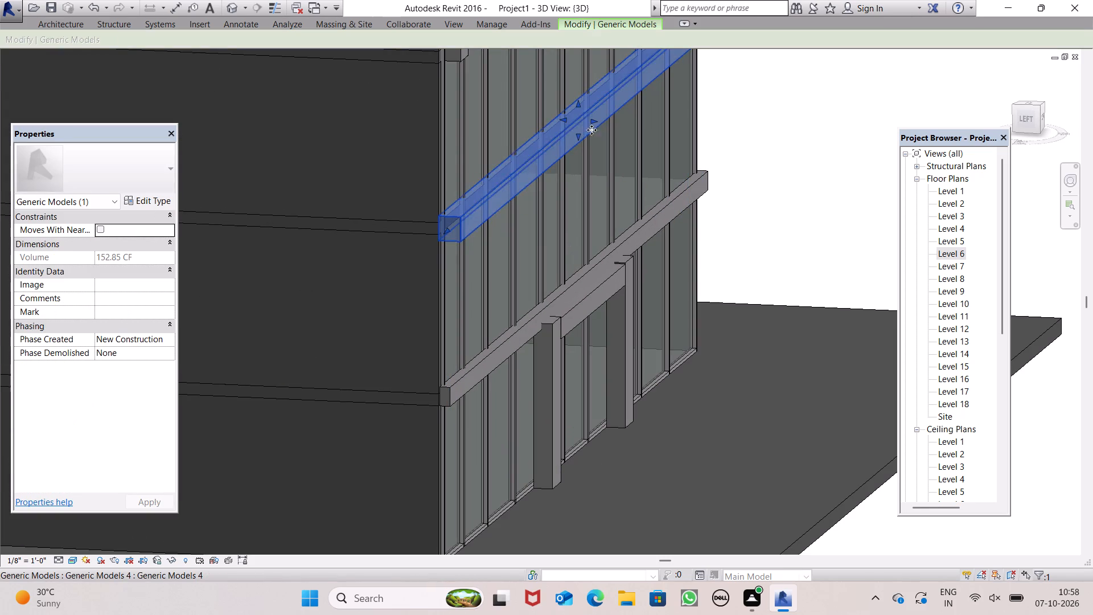
pyautogui.moveTo(595, 119); pyautogui.dragTo(584, 120)
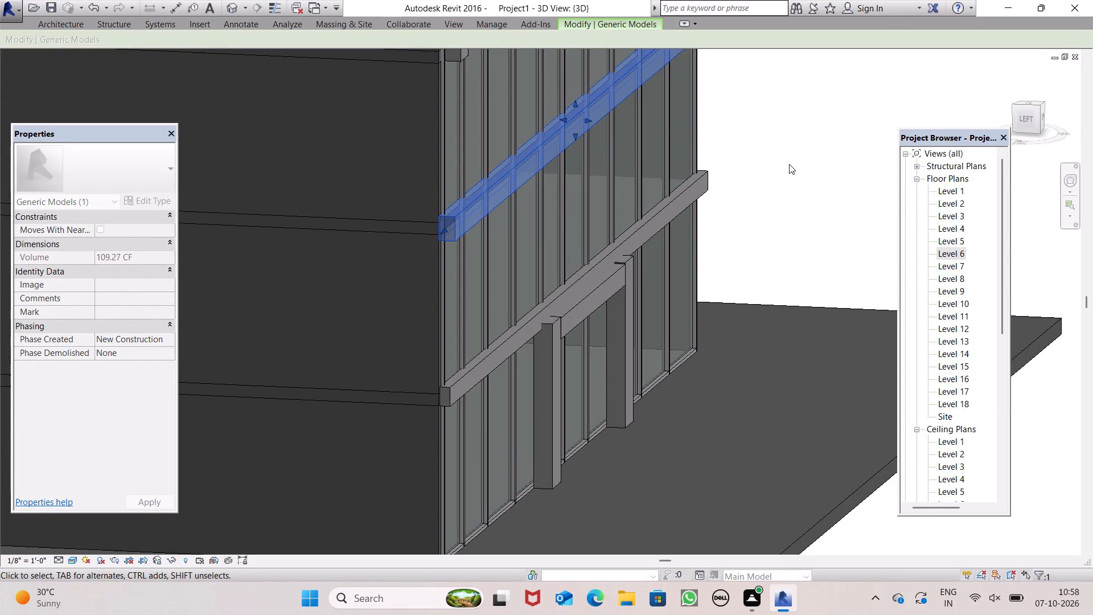
pyautogui.click(789, 159)
# Extend the small Level 6 facade block to the building's front-left corner and lower its bottom face slightly.
pyautogui.scroll(-4, 787, 160)
pyautogui.moveTo(792, 204); pyautogui.dragTo(622, 142, button='middle')
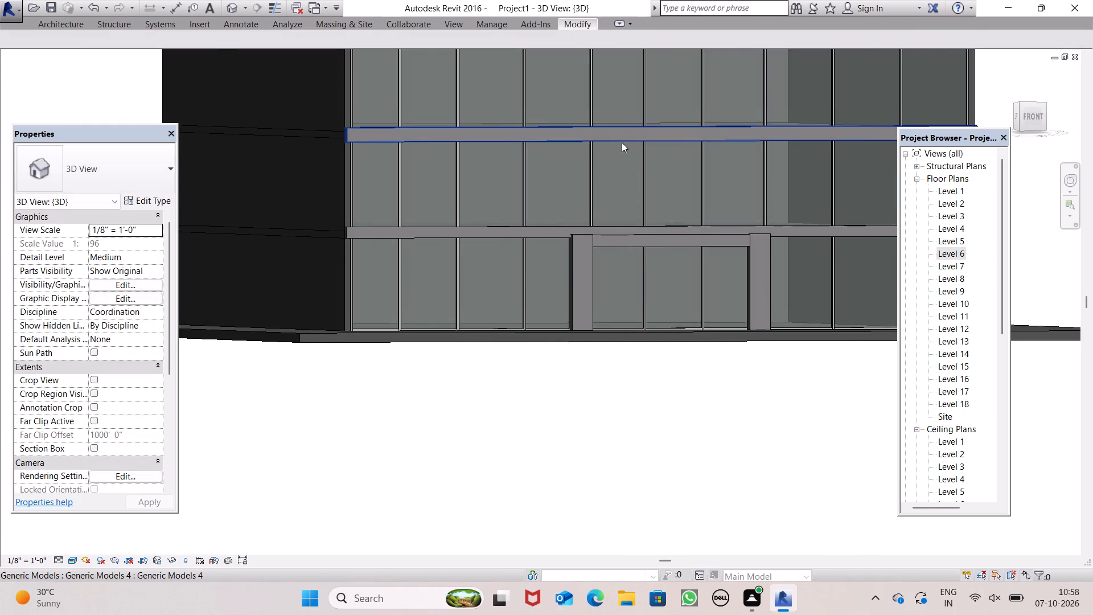
pyautogui.scroll(-5, 622, 142)
pyautogui.scroll(6, 510, 65)
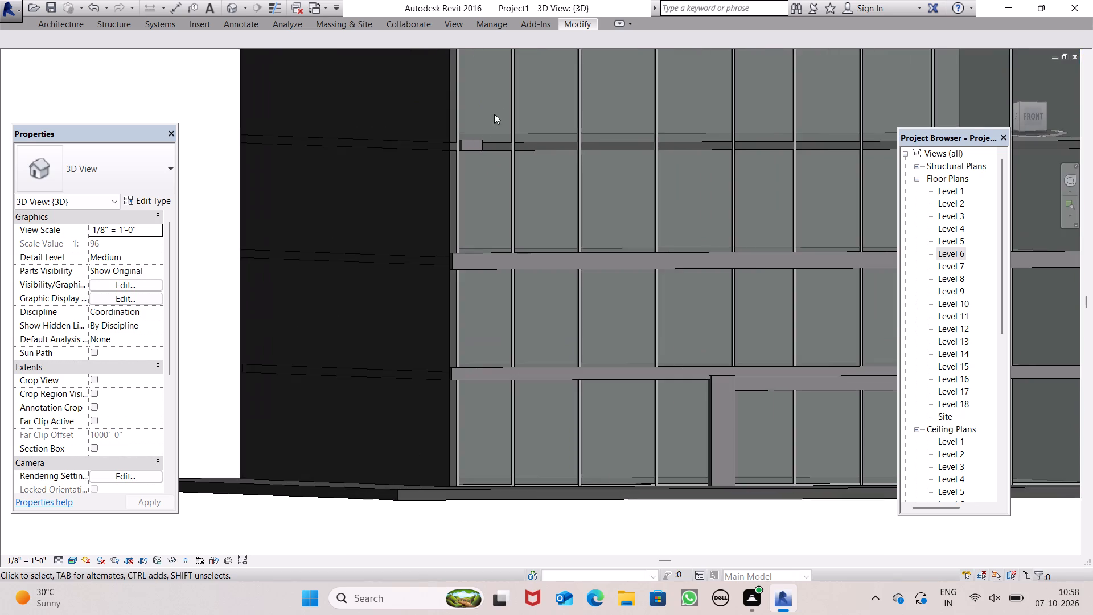
pyautogui.scroll(8, 492, 116)
pyautogui.scroll(6, 433, 173)
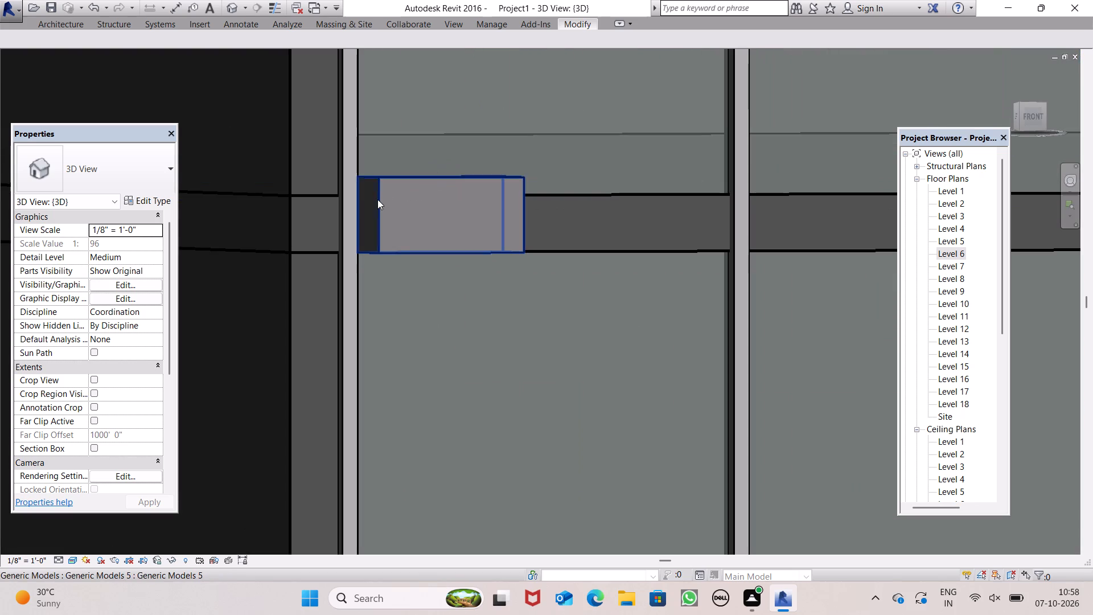
pyautogui.click(377, 199)
pyautogui.moveTo(365, 212); pyautogui.dragTo(336, 215)
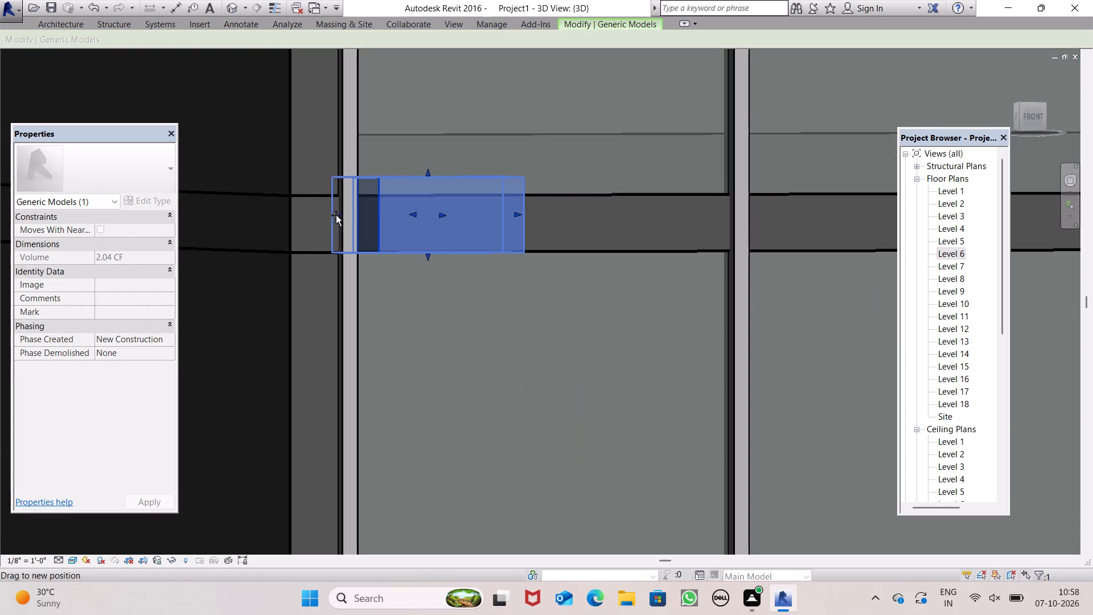
pyautogui.moveTo(336, 215); pyautogui.dragTo(304, 226)
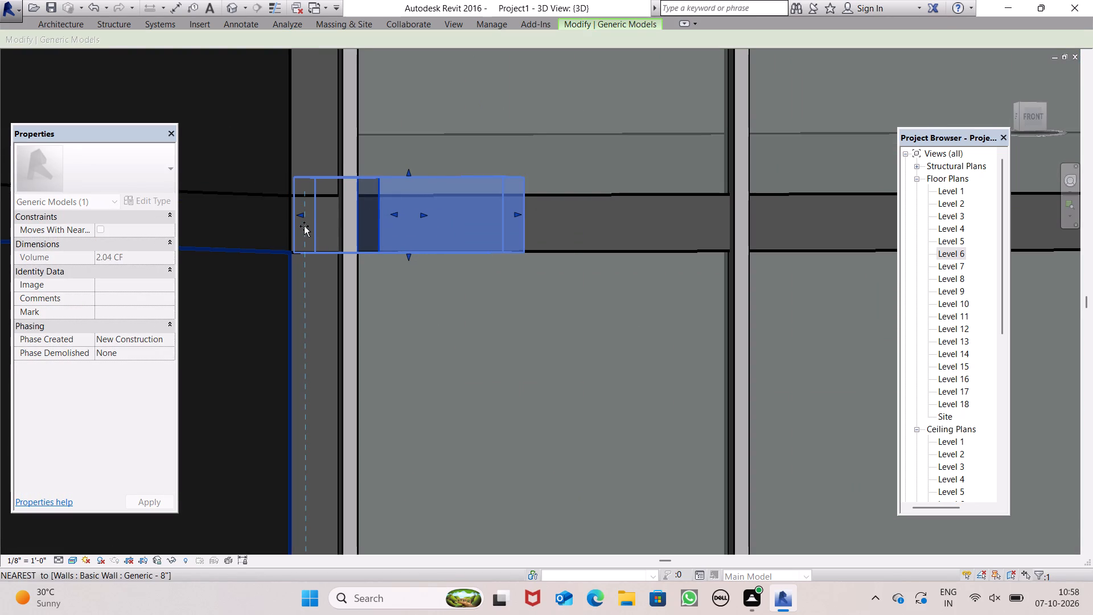
pyautogui.moveTo(304, 226); pyautogui.dragTo(301, 226)
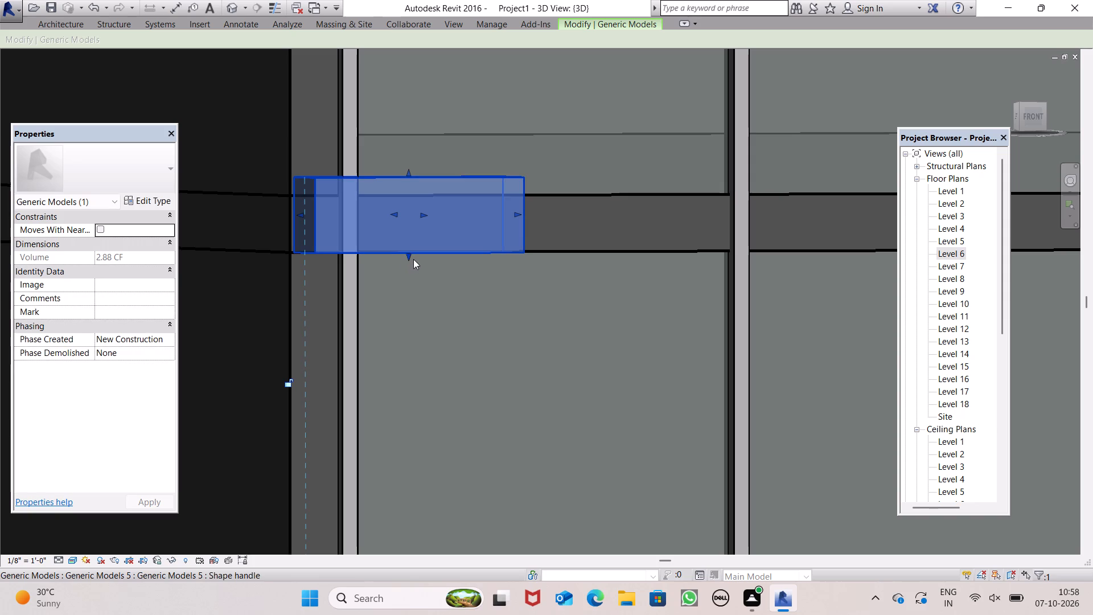
pyautogui.click(404, 255)
pyautogui.moveTo(408, 255); pyautogui.dragTo(412, 264)
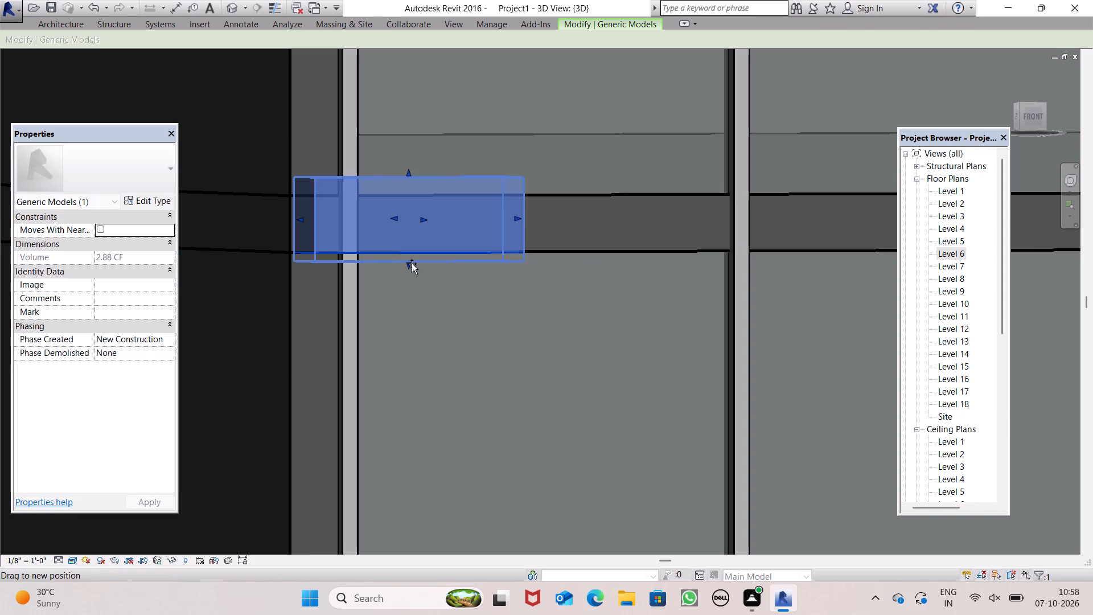
pyautogui.moveTo(412, 264); pyautogui.dragTo(413, 264)
# Stretch the Level 6 block across the curtain wall to the building's front-right corner, forming a full-width band.
pyautogui.scroll(-11, 317, 184)
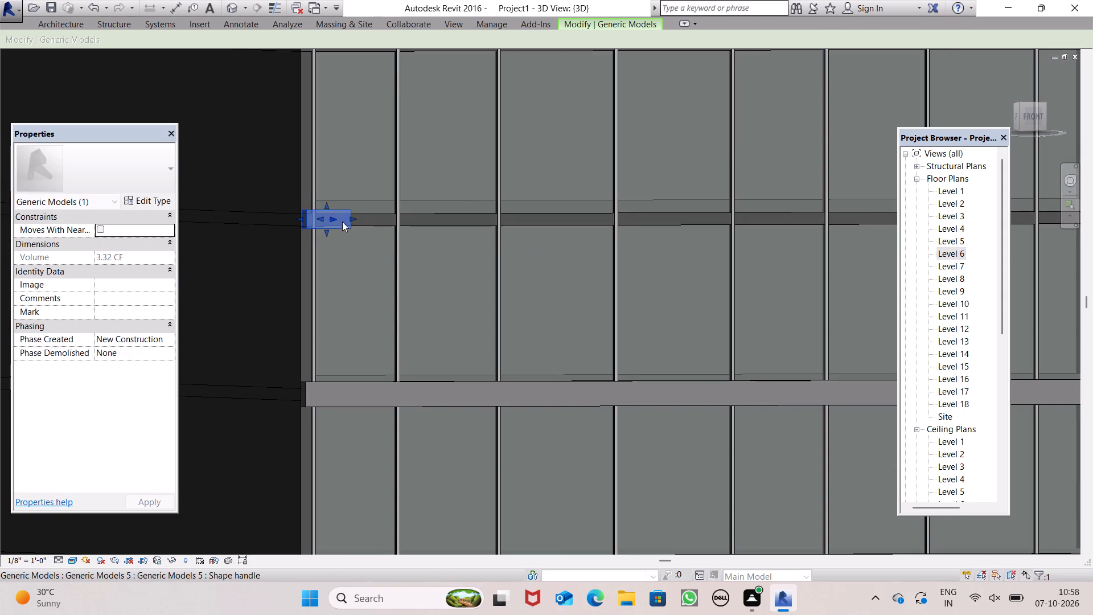
pyautogui.moveTo(352, 217); pyautogui.dragTo(968, 261)
pyautogui.scroll(-2, 517, 272)
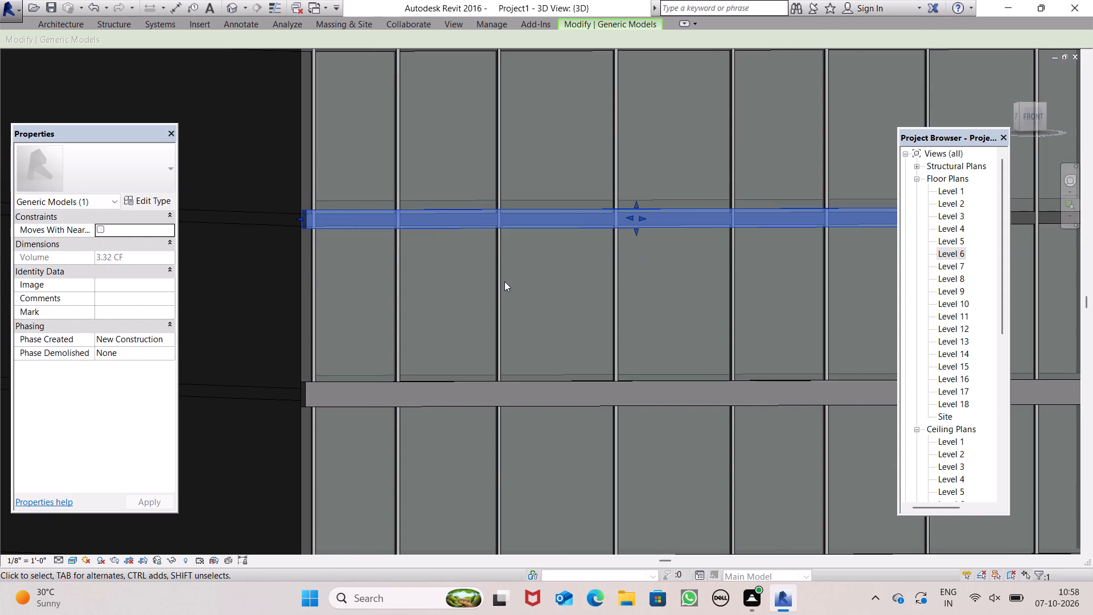
pyautogui.scroll(-3, 504, 281)
pyautogui.scroll(-2, 369, 259)
pyautogui.scroll(5, 847, 263)
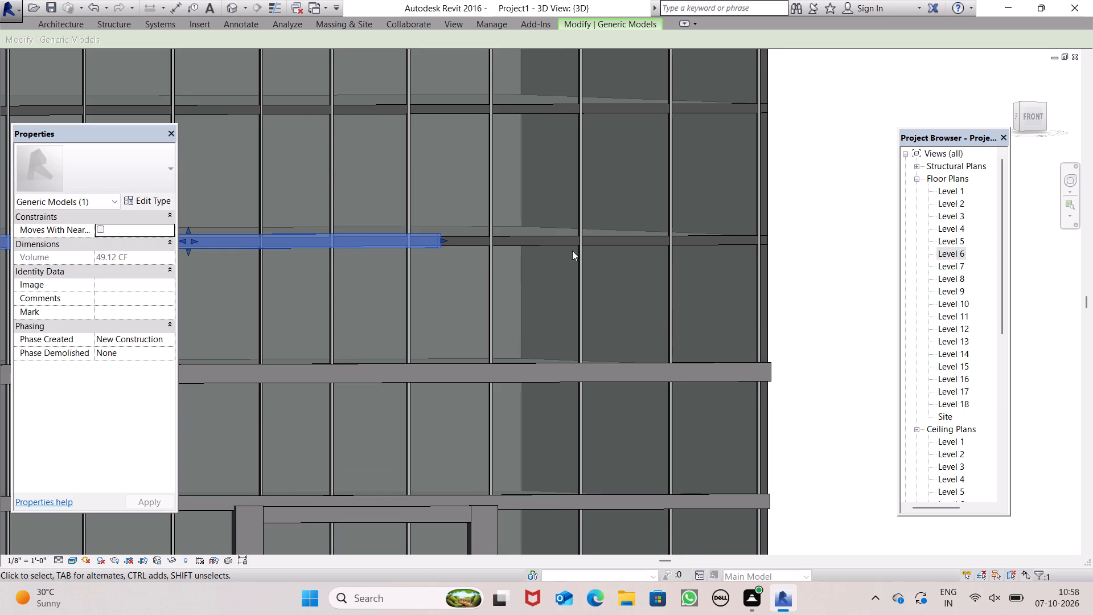
pyautogui.moveTo(442, 240); pyautogui.dragTo(585, 243)
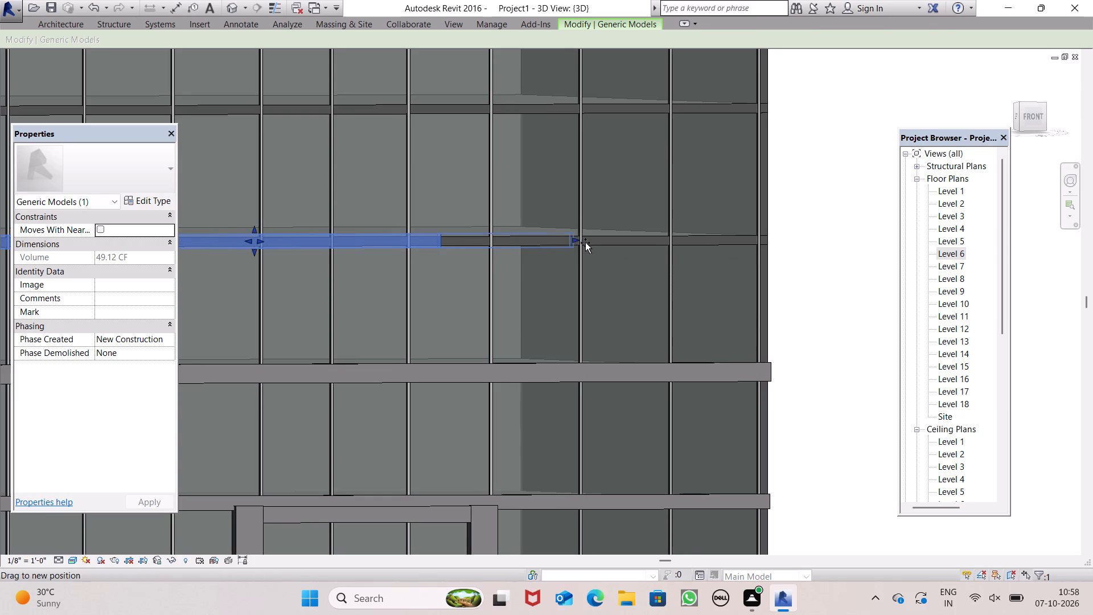
pyautogui.moveTo(585, 243); pyautogui.dragTo(765, 259)
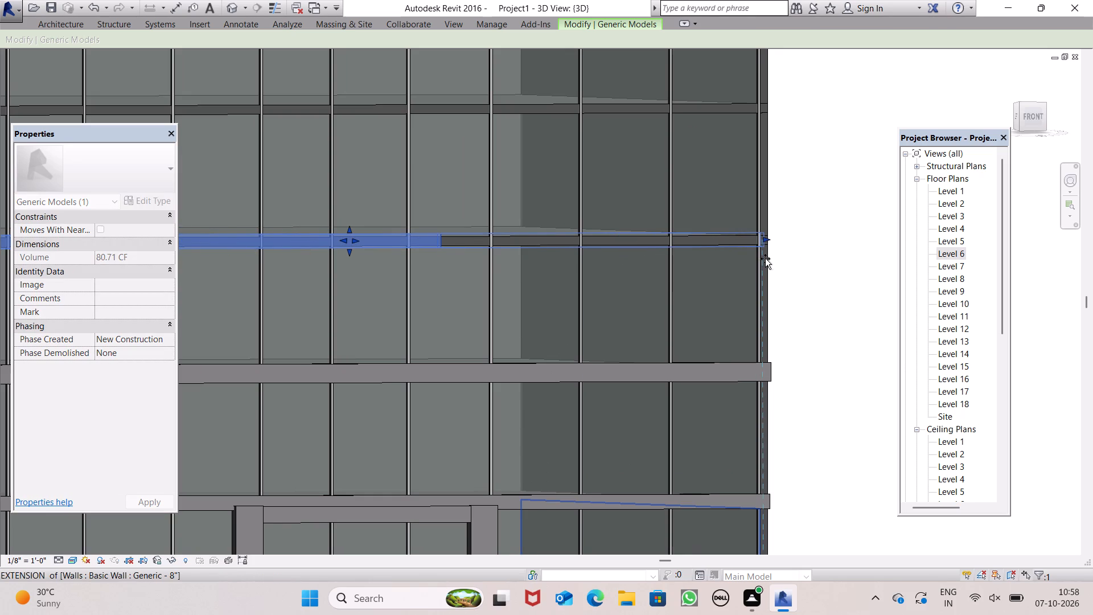
pyautogui.moveTo(765, 259); pyautogui.dragTo(768, 256)
# Fine-tune the new band's right end so it sits flush with the outer edge of the side wall.
pyautogui.scroll(5, 769, 232)
pyautogui.scroll(-1, 770, 231)
pyautogui.scroll(1, 770, 231)
pyautogui.moveTo(763, 245); pyautogui.dragTo(769, 247)
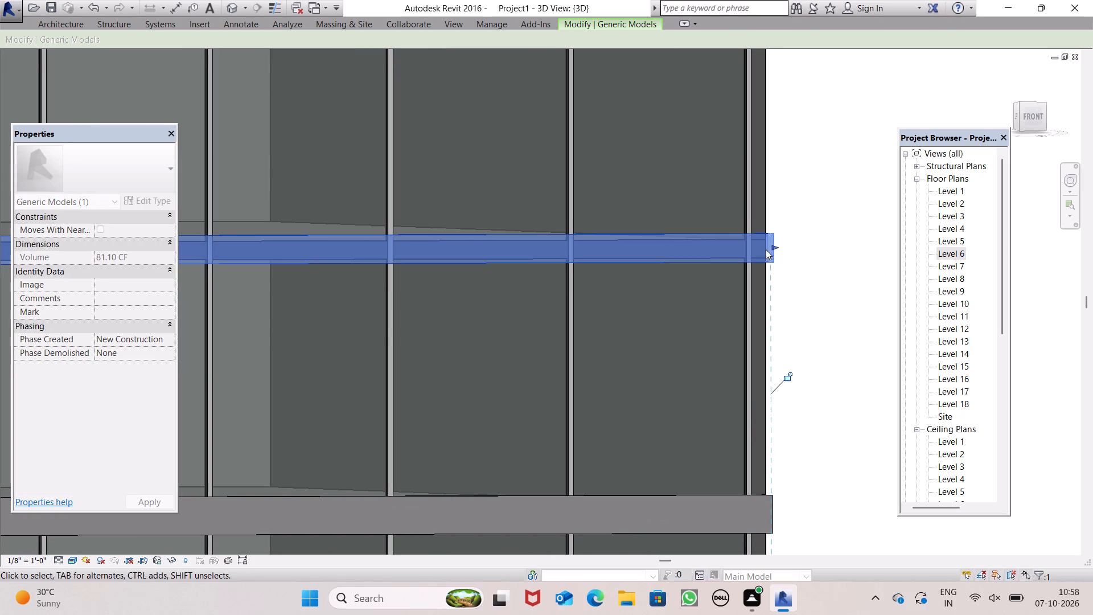
pyautogui.scroll(7, 769, 252)
pyautogui.moveTo(779, 239); pyautogui.dragTo(762, 243)
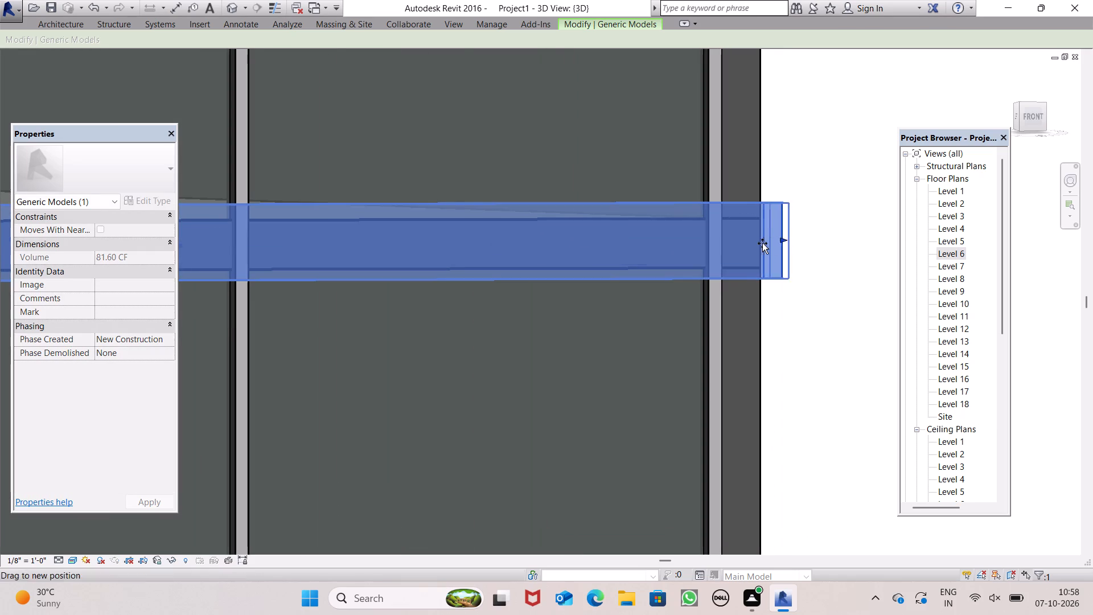
pyautogui.moveTo(762, 243); pyautogui.dragTo(758, 245)
pyautogui.scroll(6, 759, 235)
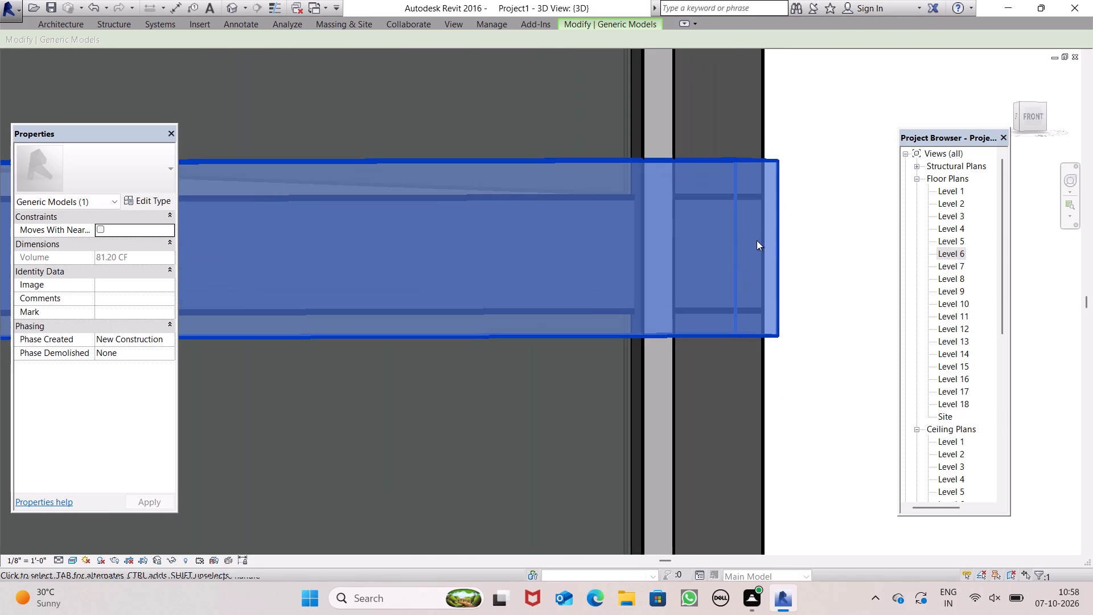
pyautogui.moveTo(760, 244); pyautogui.dragTo(751, 249)
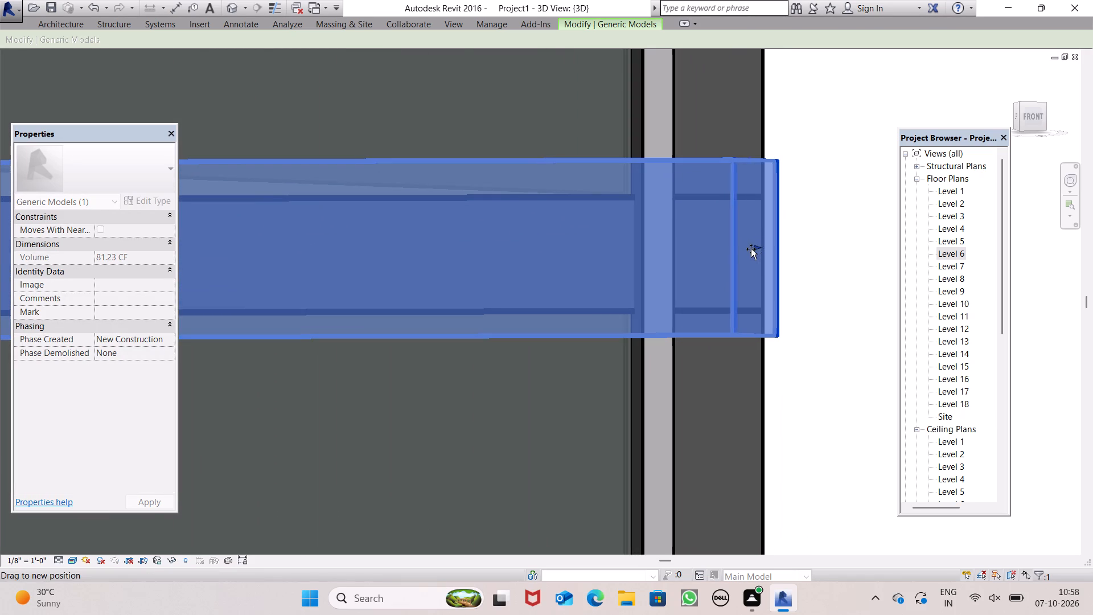
pyautogui.moveTo(751, 249); pyautogui.dragTo(742, 249)
pyautogui.click(823, 266)
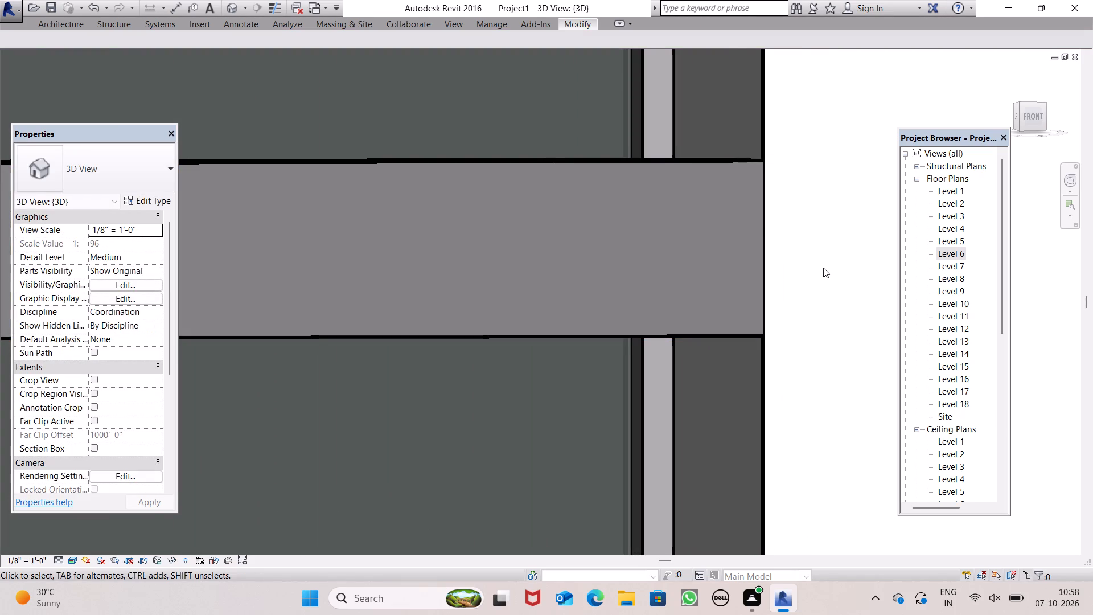
# Pull the bottom face of the new uppermost facade band downward to make the band taller.
pyautogui.press('space')
pyautogui.scroll(-18, 823, 270)
pyautogui.scroll(-8, 821, 280)
pyautogui.scroll(10, 611, 301)
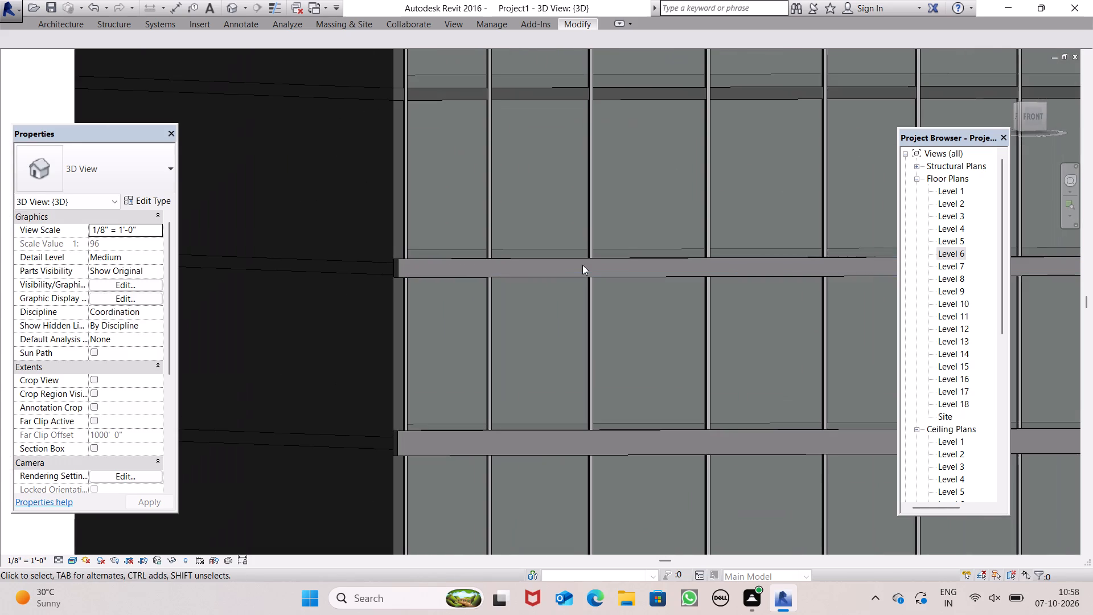
pyautogui.click(582, 265)
pyautogui.scroll(-6, 494, 246)
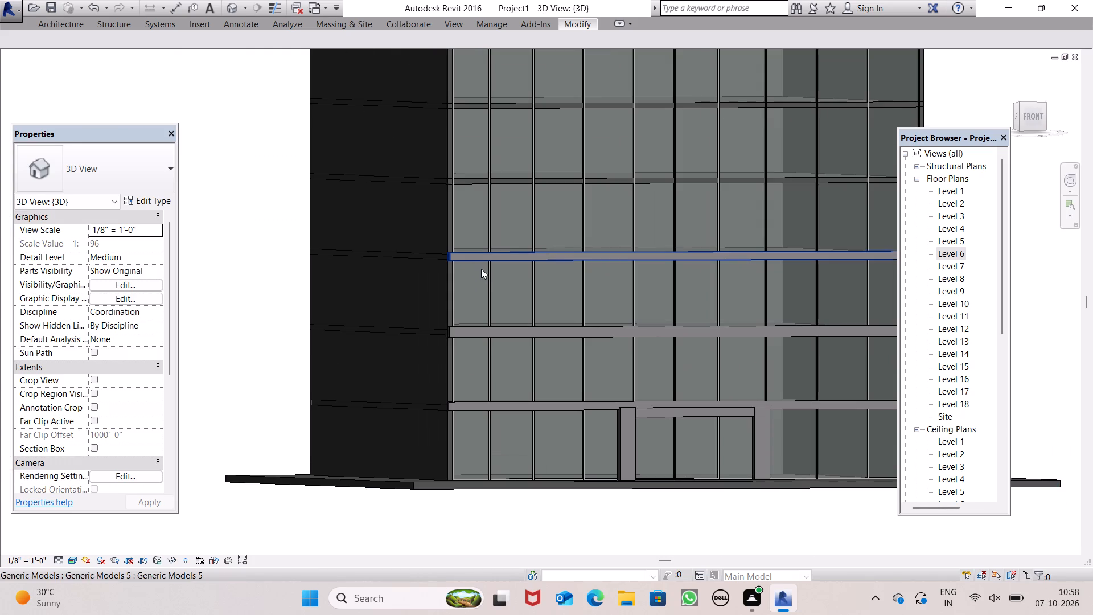
pyautogui.keyDown('shift'); pyautogui.moveTo(488, 282); pyautogui.dragTo(576, 454, button='middle'); pyautogui.keyUp('shift')
pyautogui.scroll(5, 629, 338)
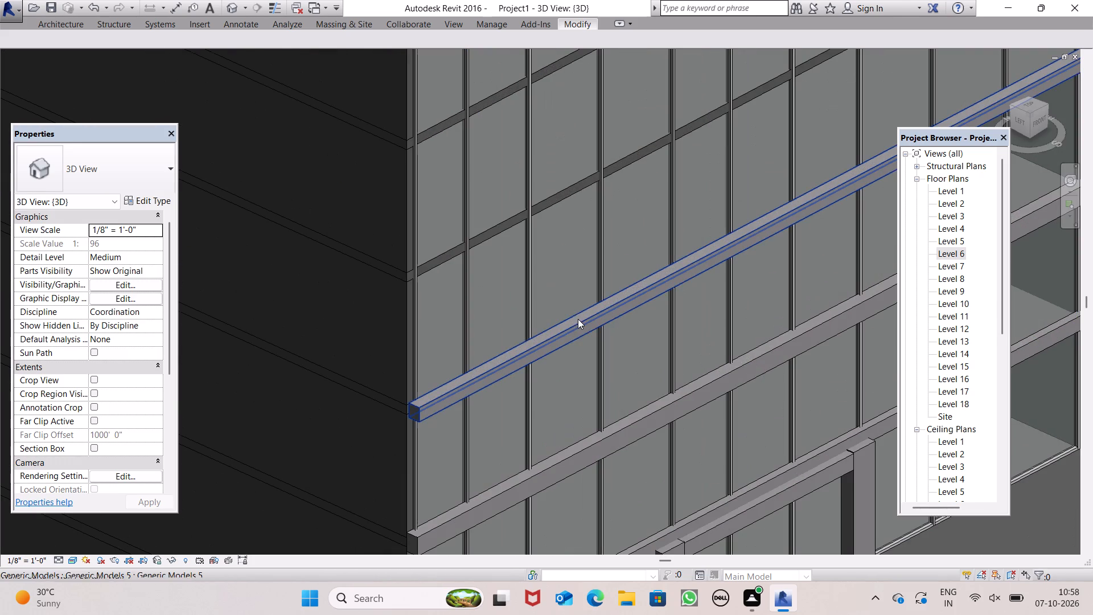
pyautogui.click(580, 322)
pyautogui.scroll(1, 672, 303)
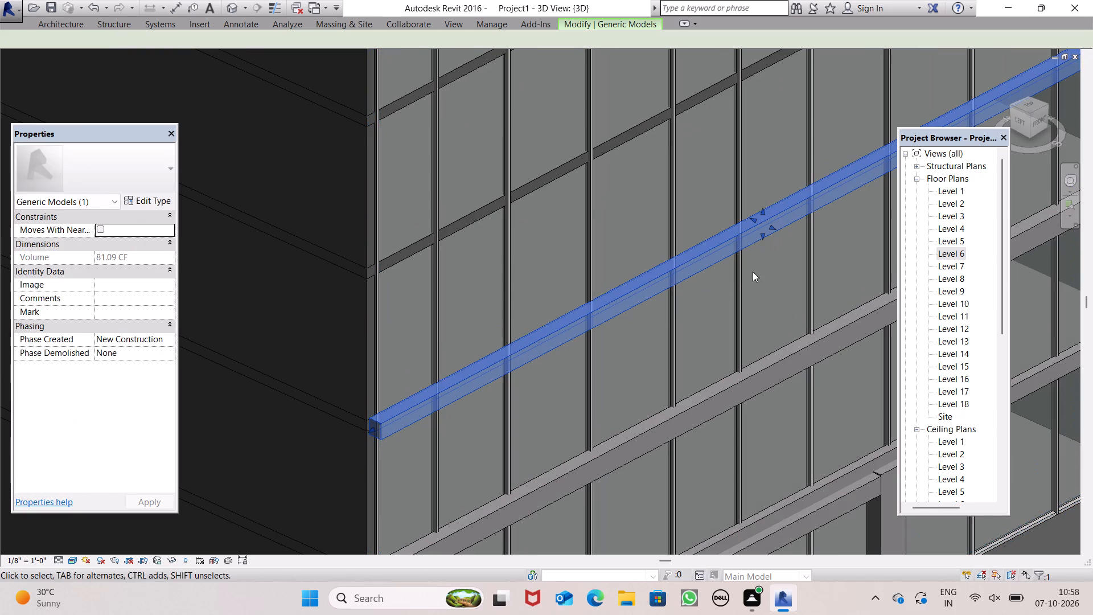
pyautogui.click(764, 237)
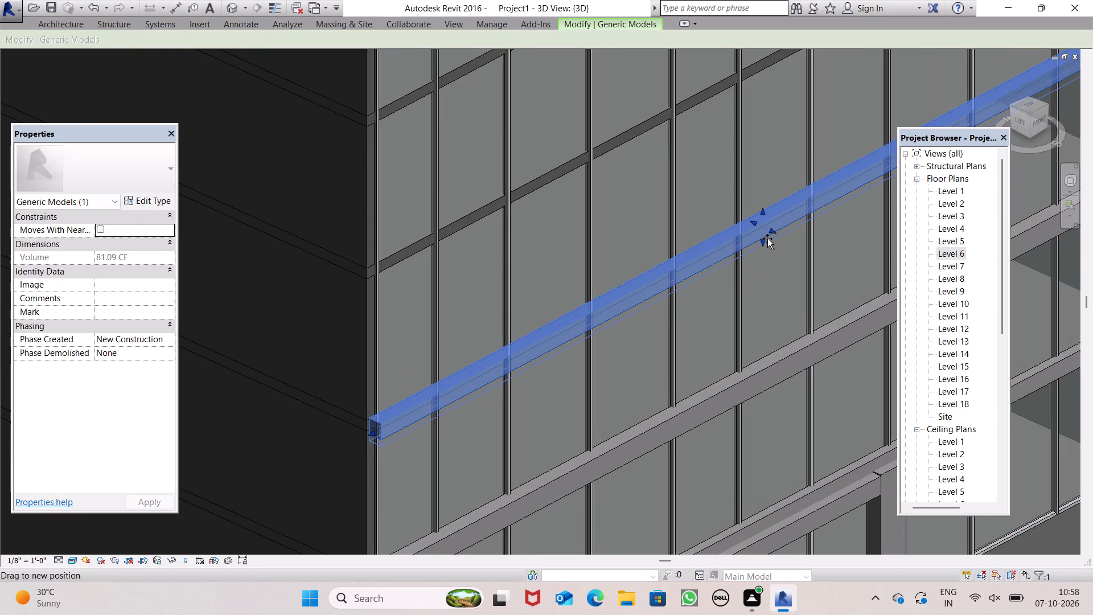
pyautogui.scroll(-4, 728, 216)
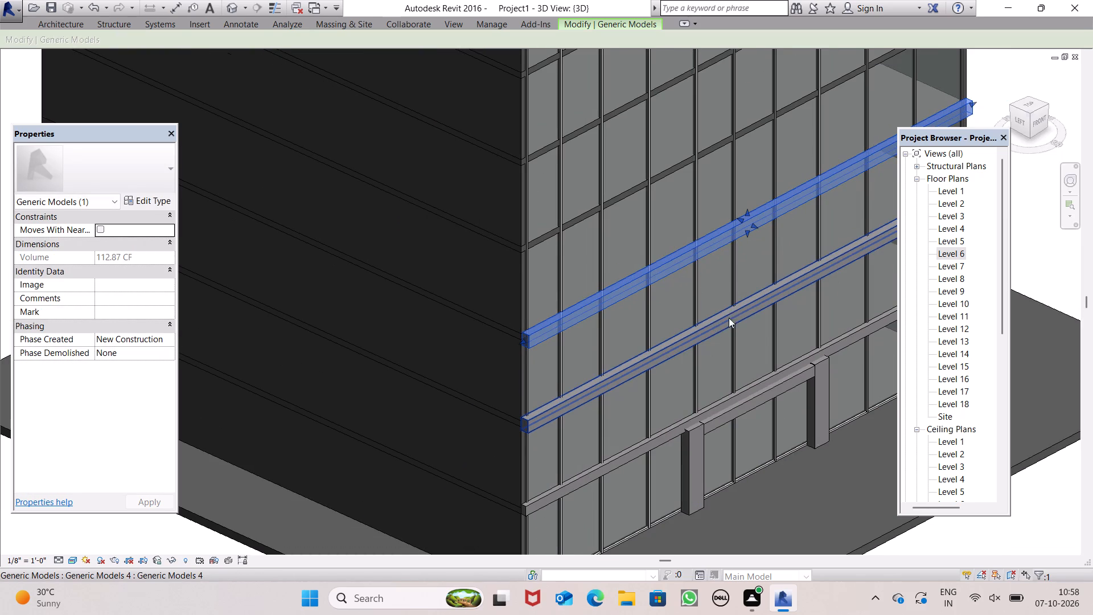
pyautogui.scroll(-6, 521, 272)
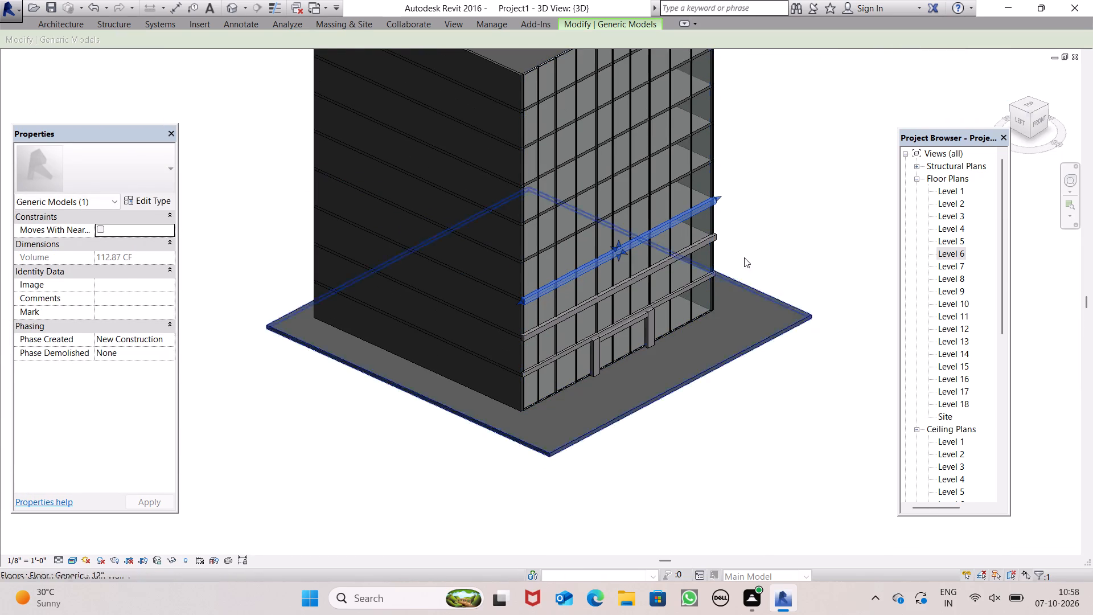
pyautogui.moveTo(773, 210); pyautogui.dragTo(762, 218)
# Examine the whole building and its three facade bands from the front and above.
pyautogui.scroll(-1, 787, 244)
pyautogui.moveTo(795, 244); pyautogui.dragTo(741, 251, button='middle')
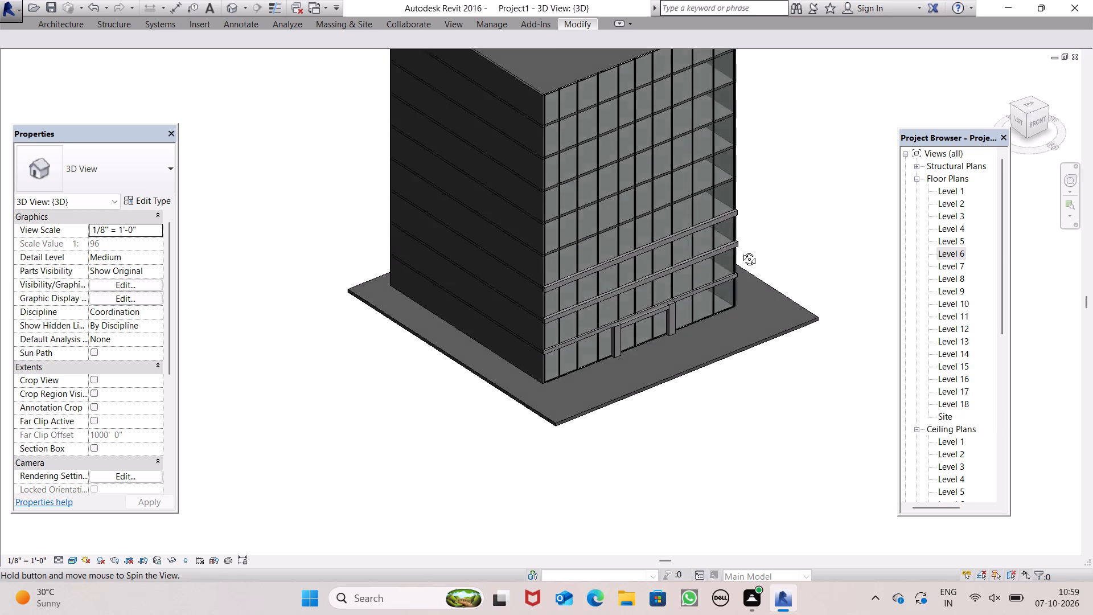
pyautogui.moveTo(741, 251); pyautogui.dragTo(626, 189, button='middle')
pyautogui.scroll(-2, 744, 282)
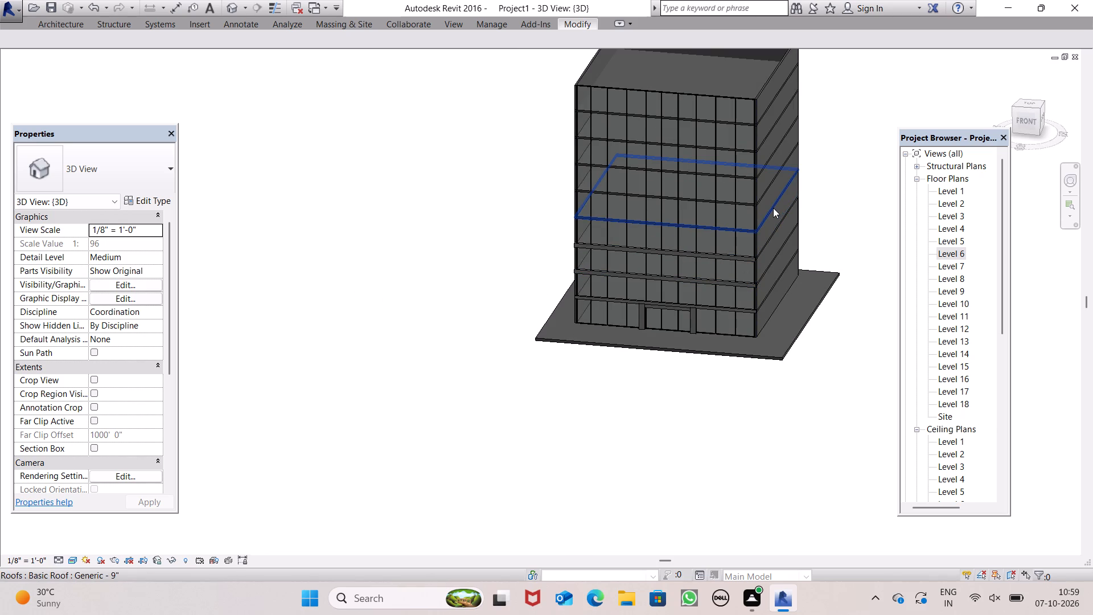
pyautogui.scroll(2, 666, 263)
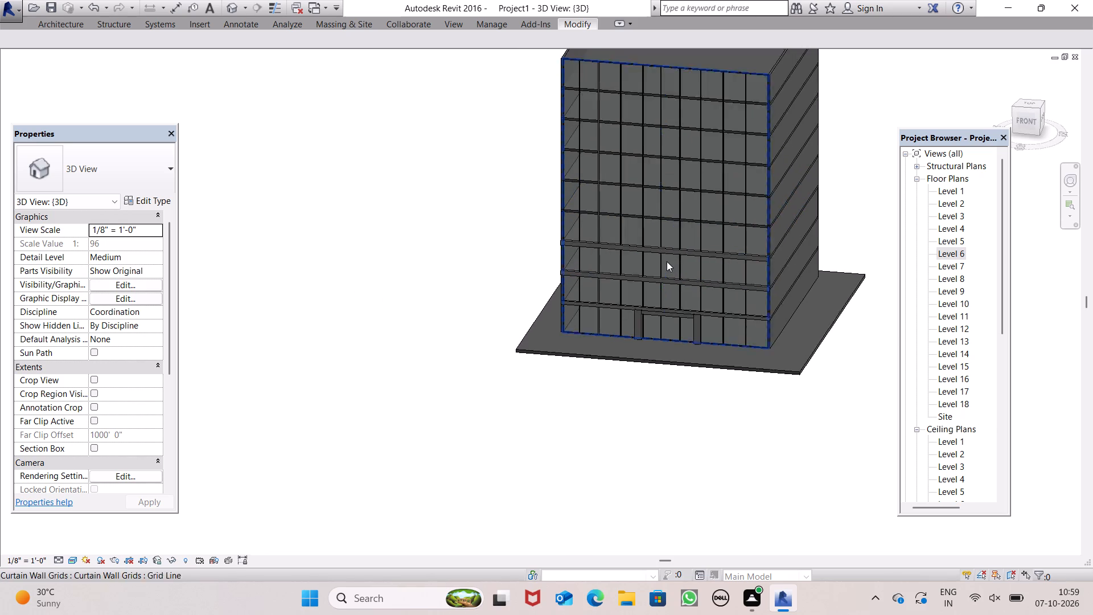
pyautogui.scroll(2, 667, 261)
pyautogui.scroll(-6, 686, 289)
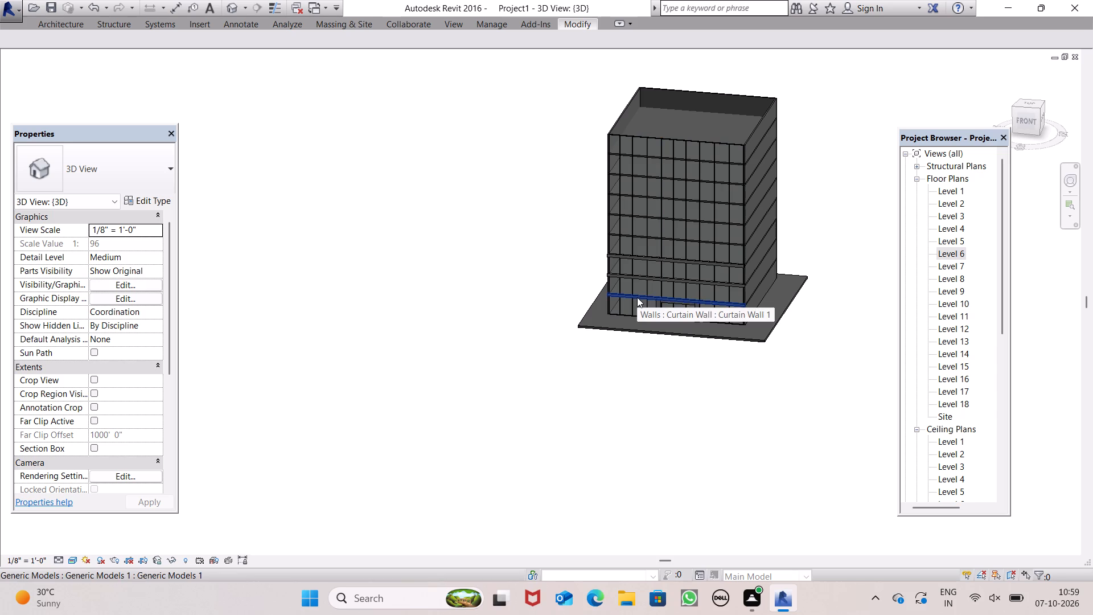
pyautogui.scroll(-2, 568, 333)
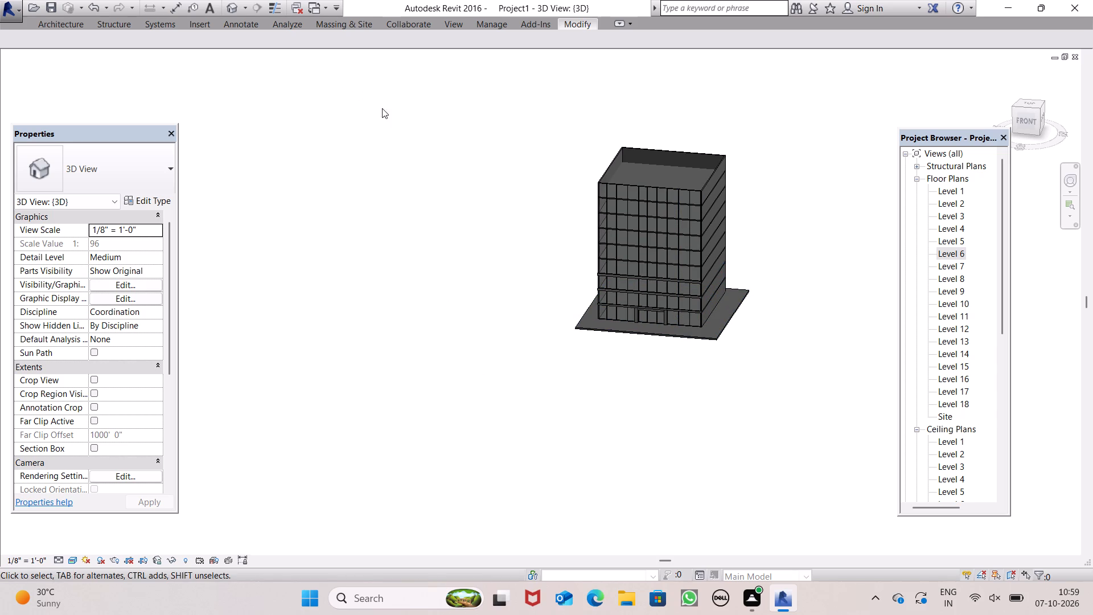
pyautogui.scroll(-1, 763, 151)
pyautogui.scroll(3, 763, 151)
pyautogui.scroll(2, 651, 197)
pyautogui.scroll(-1, 667, 204)
pyautogui.scroll(1, 684, 211)
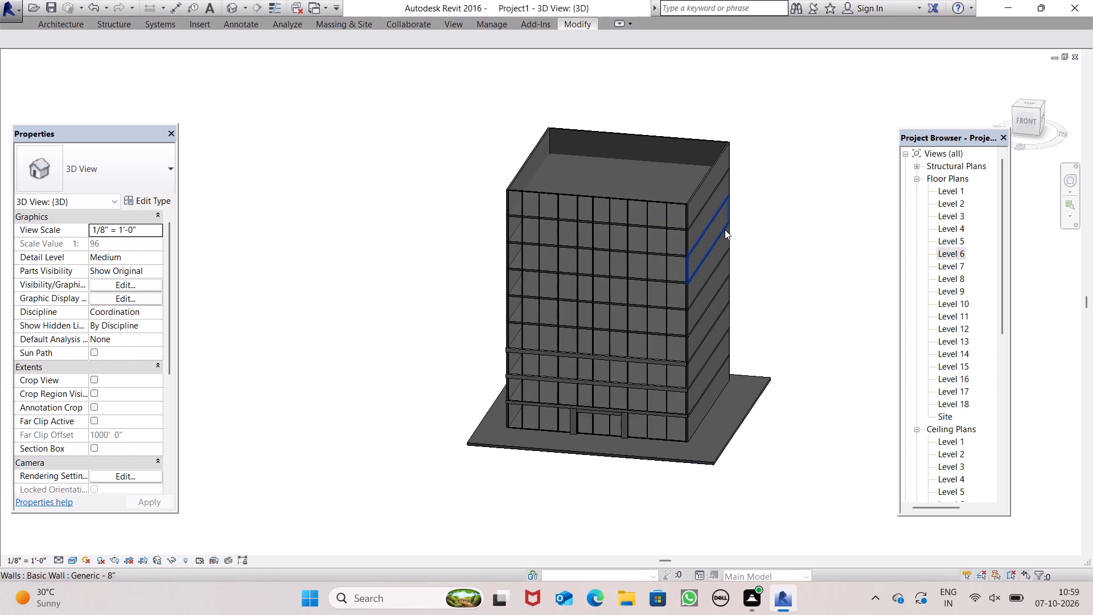
# Select the topmost wall on the building's right side and look through the basic wall types available for it.
pyautogui.scroll(4, 725, 229)
pyautogui.click(666, 198)
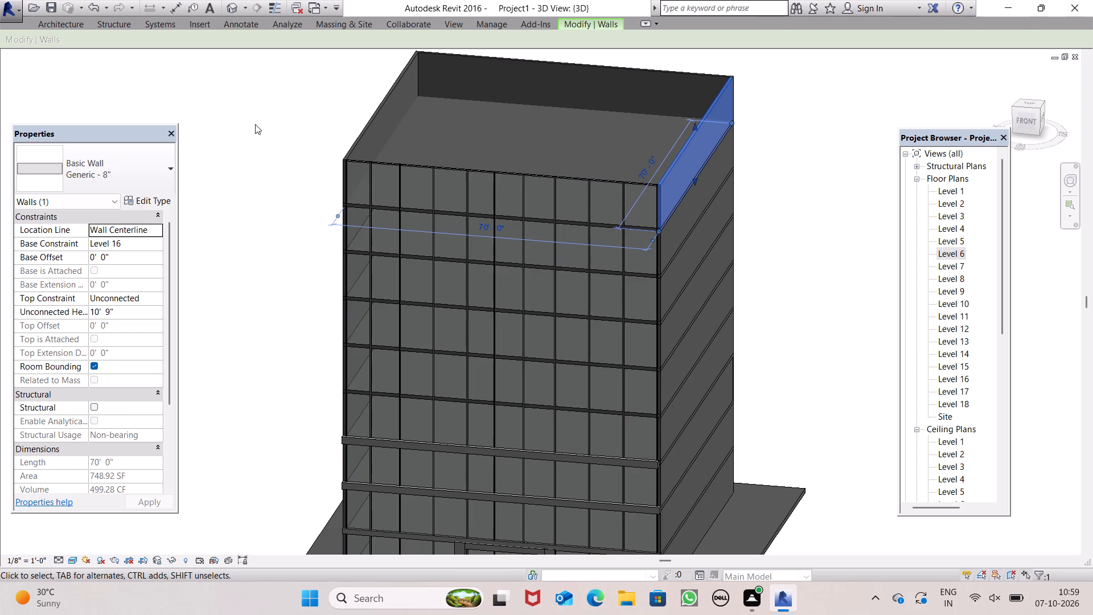
pyautogui.click(170, 166)
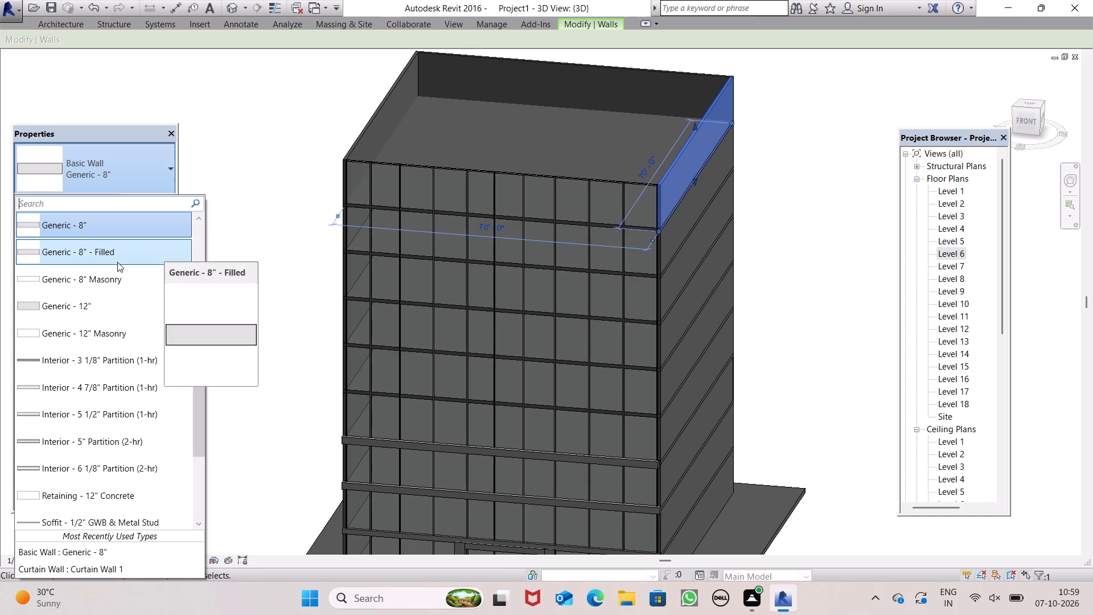
pyautogui.scroll(-6, 134, 306)
pyautogui.scroll(5, 48, 329)
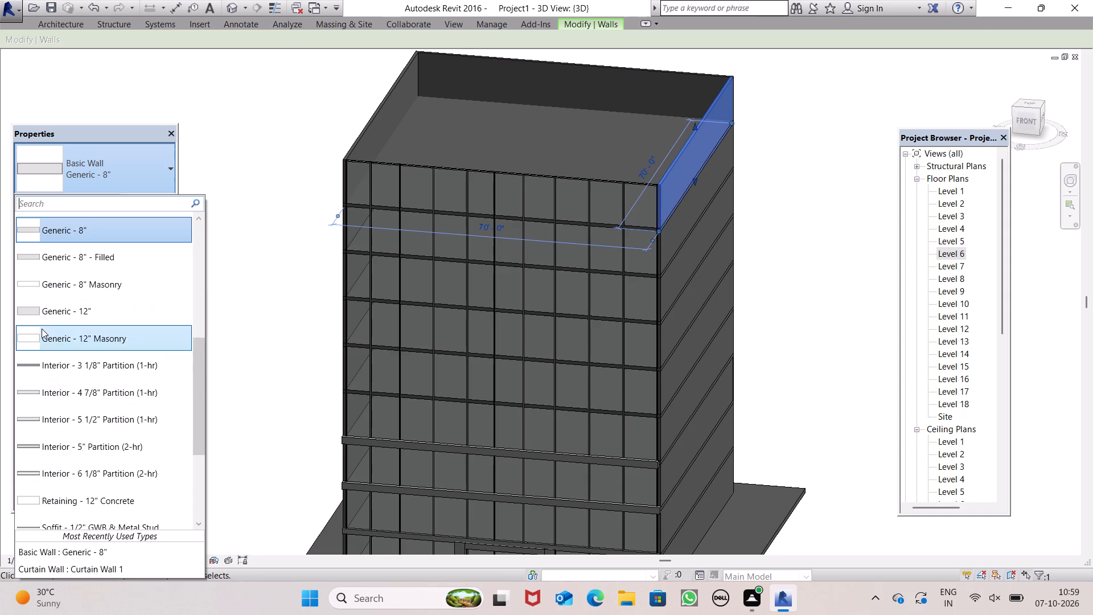
pyautogui.scroll(11, 42, 327)
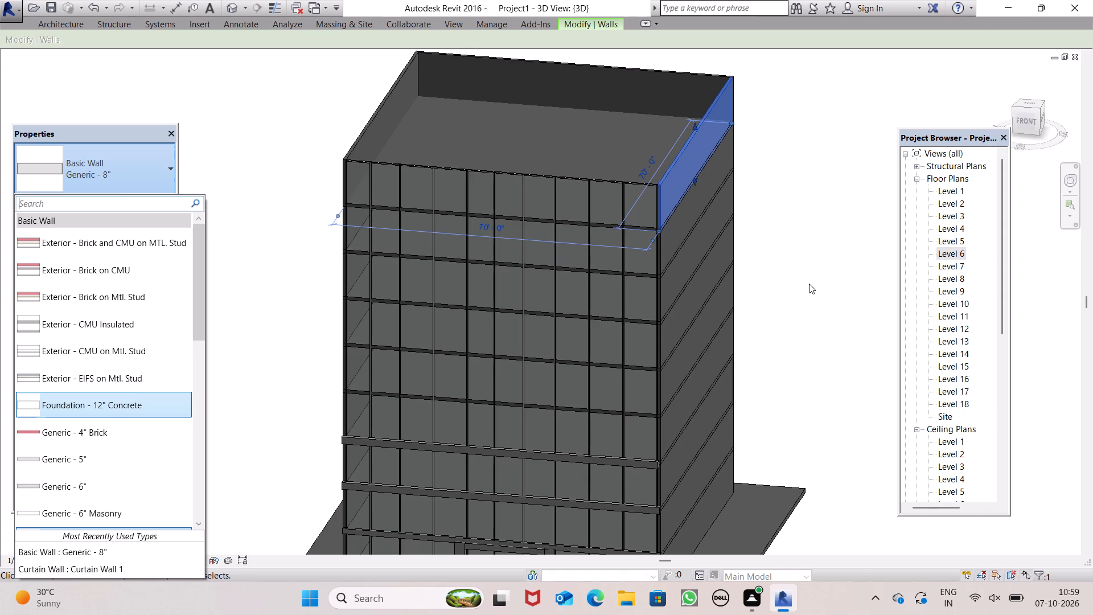
pyautogui.scroll(3, 93, 341)
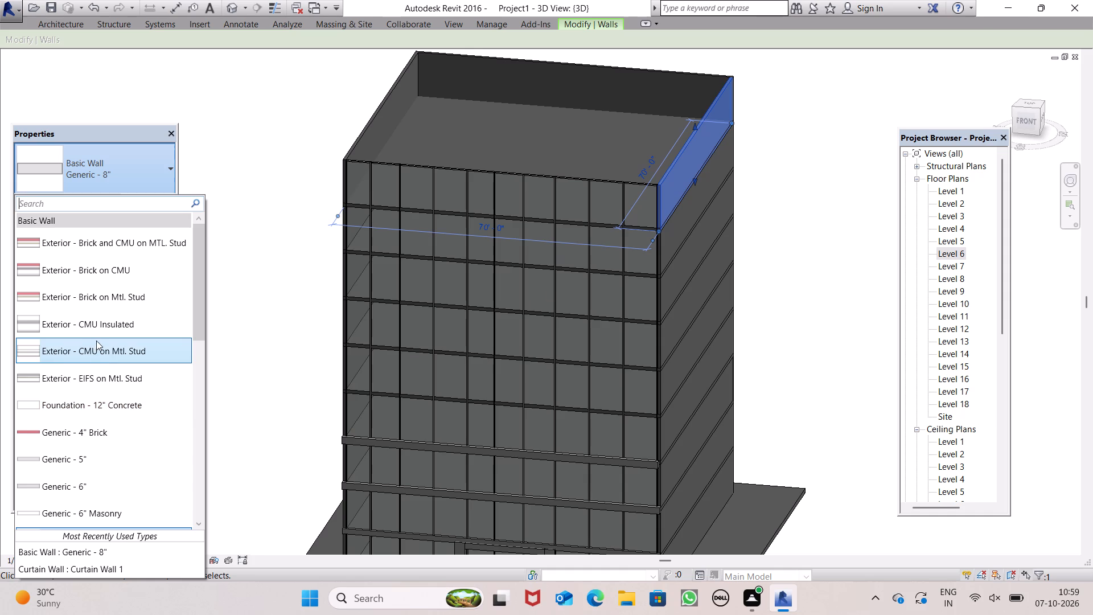
pyautogui.scroll(6, 154, 273)
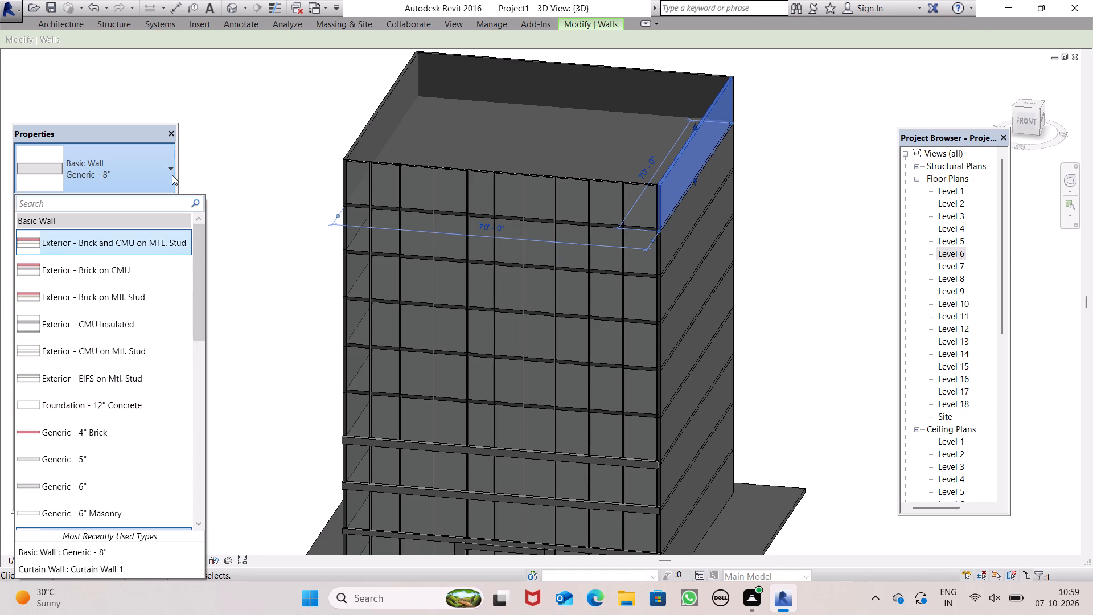
pyautogui.click(172, 174)
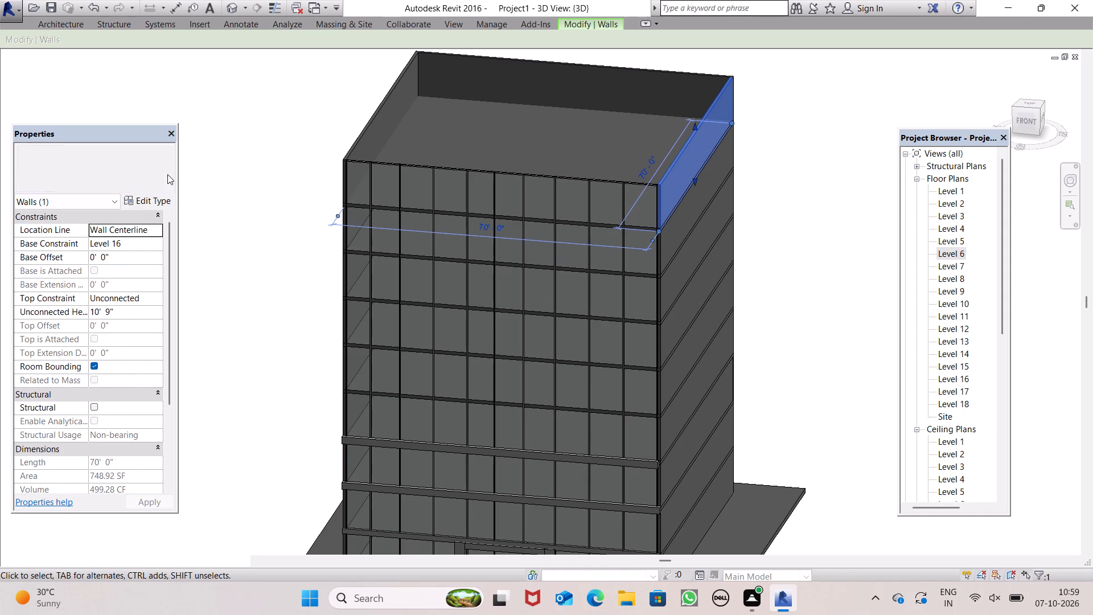
pyautogui.click(167, 174)
pyautogui.click(264, 282)
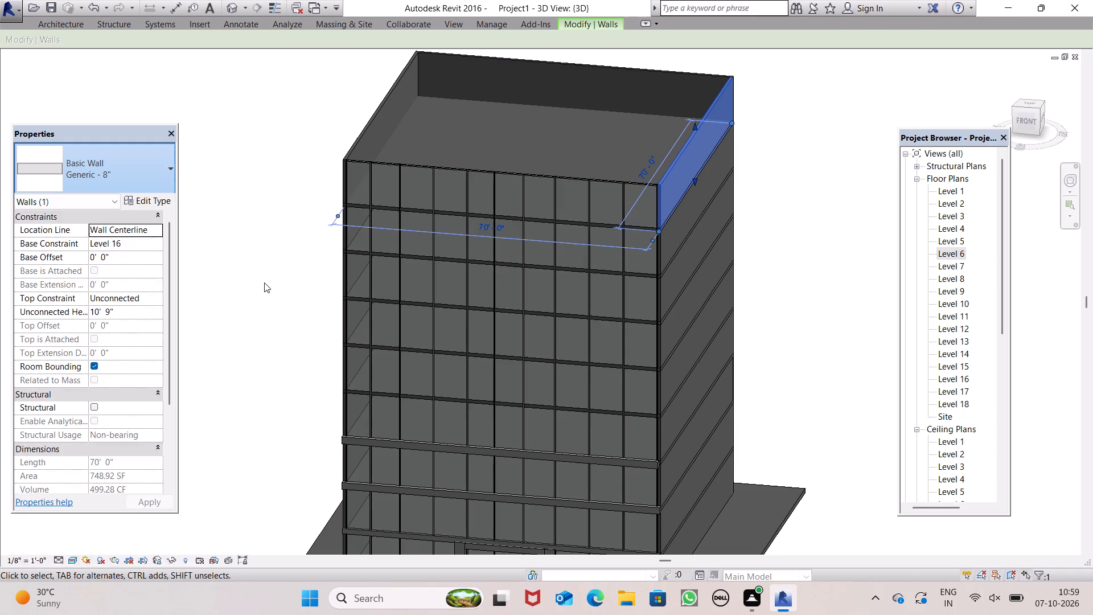
# Open the 3D view's type properties and duplicate the view type under the suggested name.
pyautogui.click(174, 174)
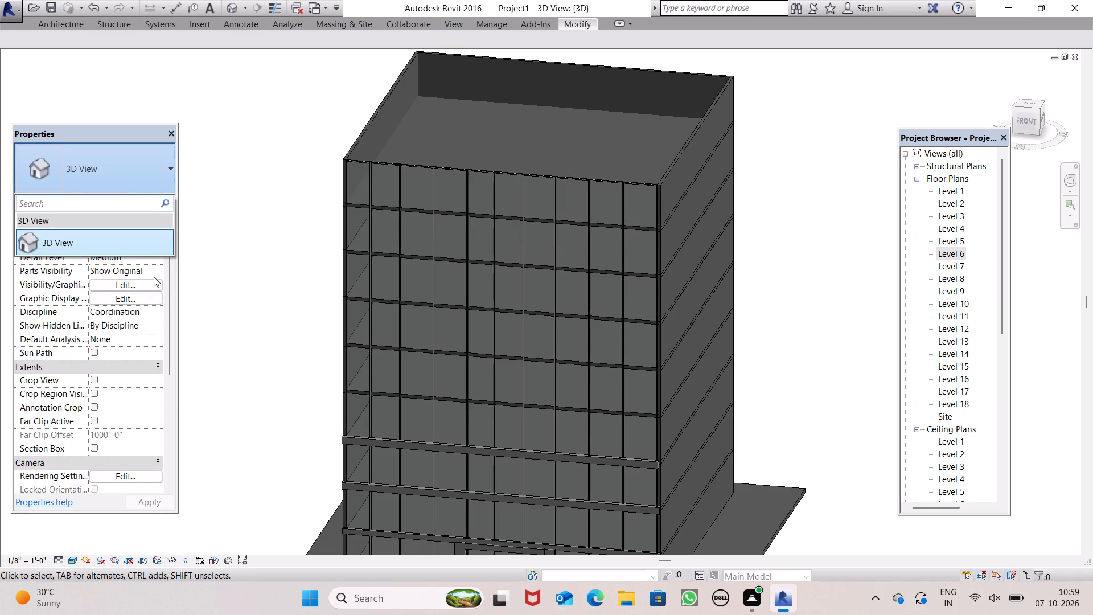
pyautogui.click(171, 166)
pyautogui.click(147, 200)
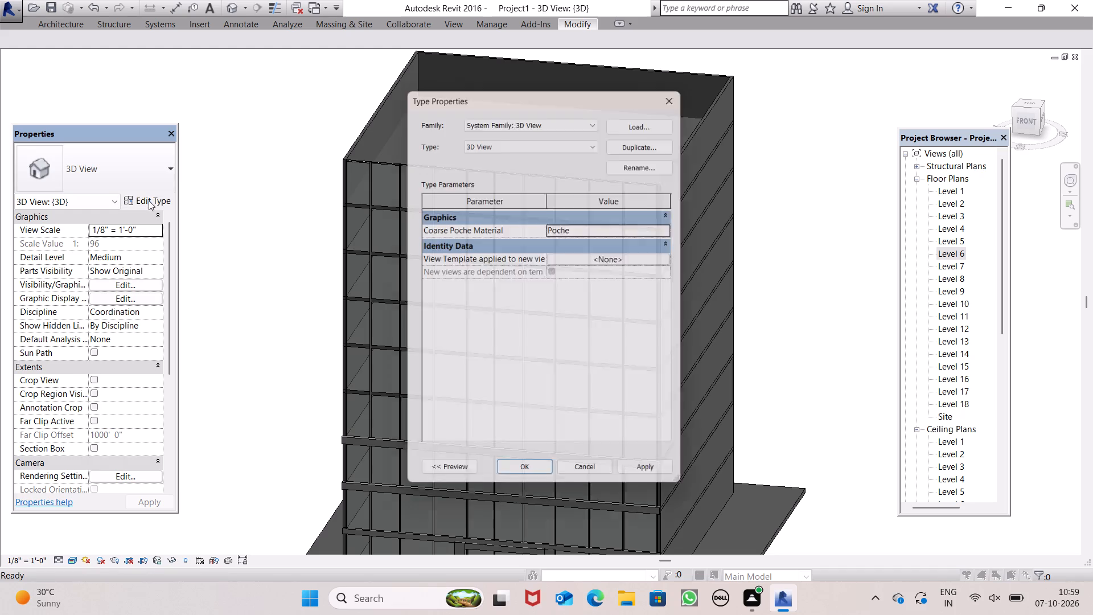
pyautogui.scroll(-3, 594, 249)
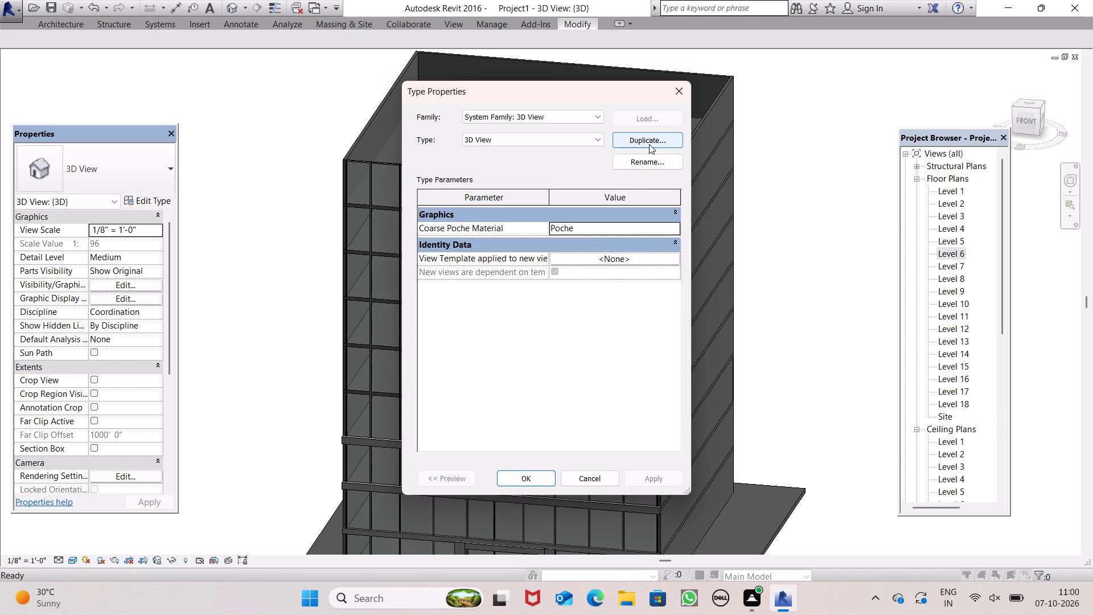
pyautogui.click(568, 225)
pyautogui.click(643, 228)
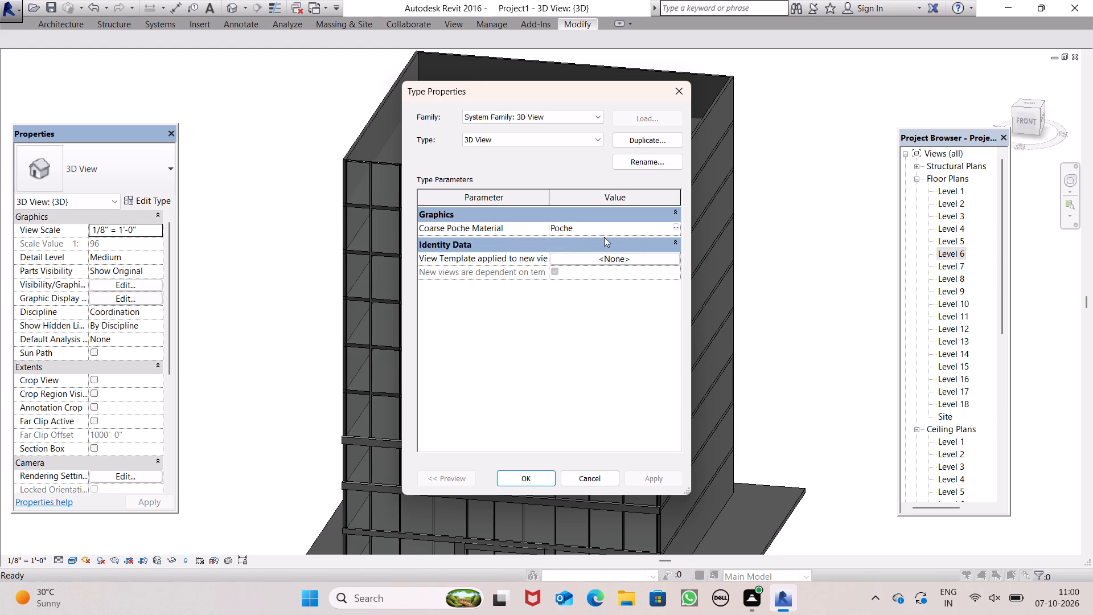
pyautogui.click(676, 211)
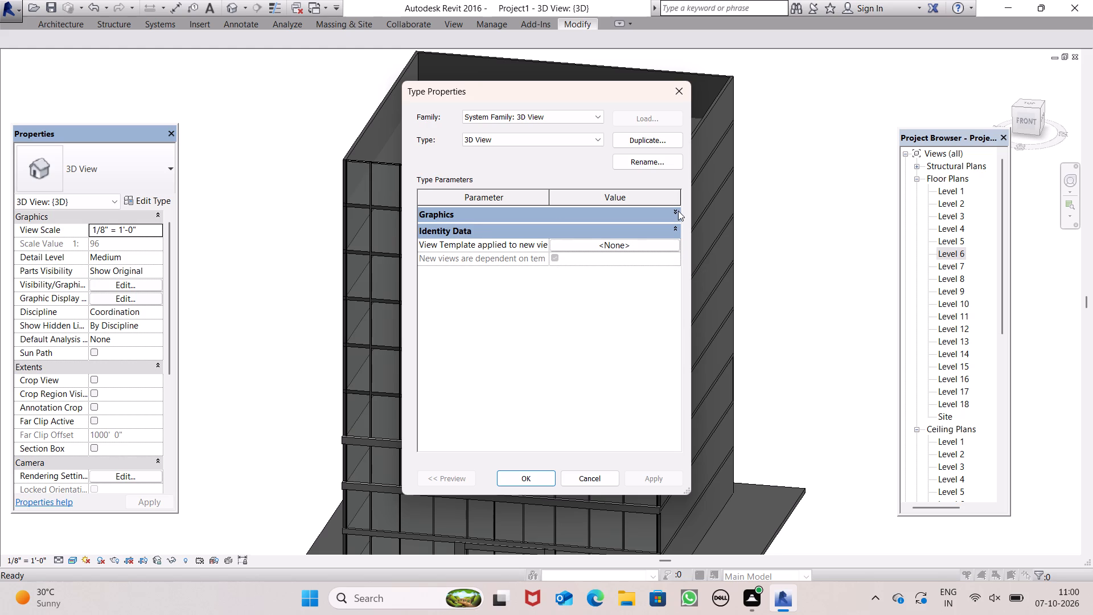
pyautogui.click(678, 210)
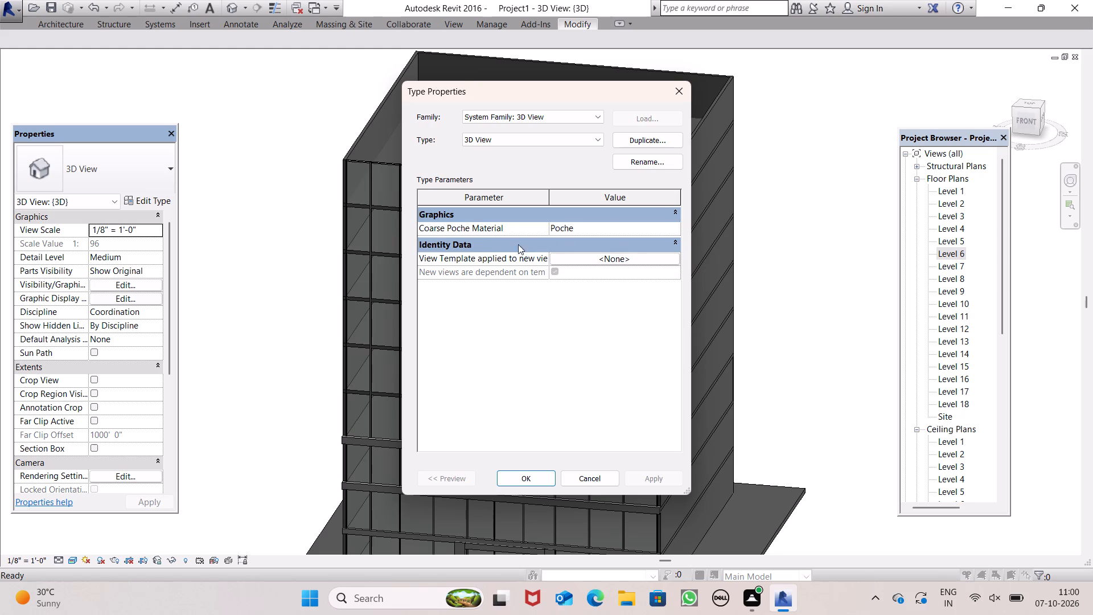
pyautogui.click(488, 227)
pyautogui.click(487, 227)
pyautogui.click(629, 139)
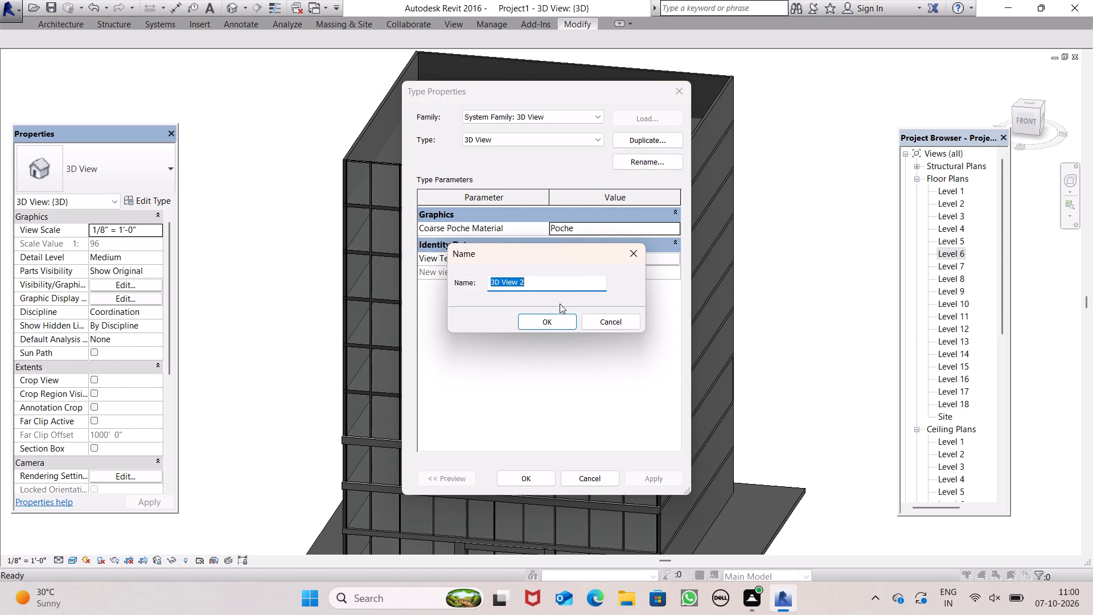
pyautogui.click(554, 321)
# Set the duplicated view type's Coarse Poche Material to Copper and apply the type to the 3D view.
pyautogui.click(586, 225)
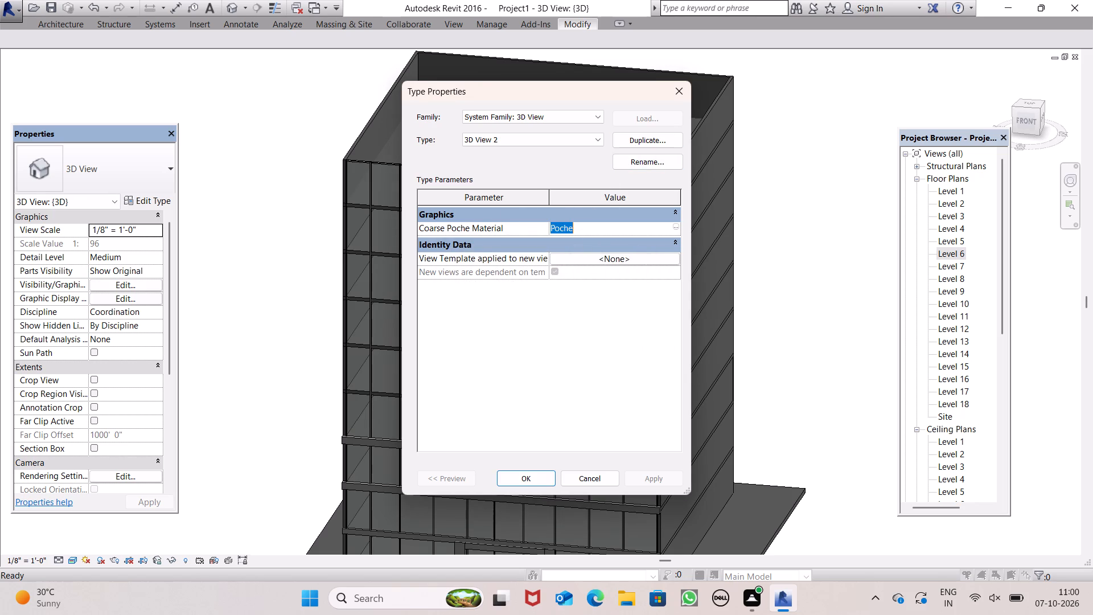
pyautogui.click(676, 225)
pyautogui.click(676, 224)
pyautogui.click(739, 248)
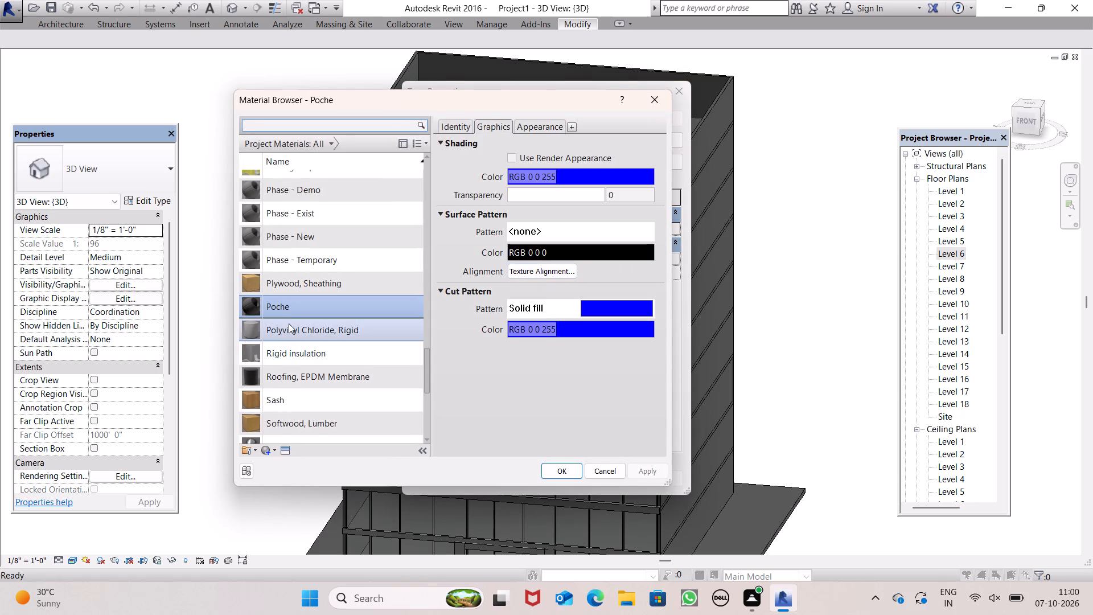
pyautogui.scroll(-1, 299, 310)
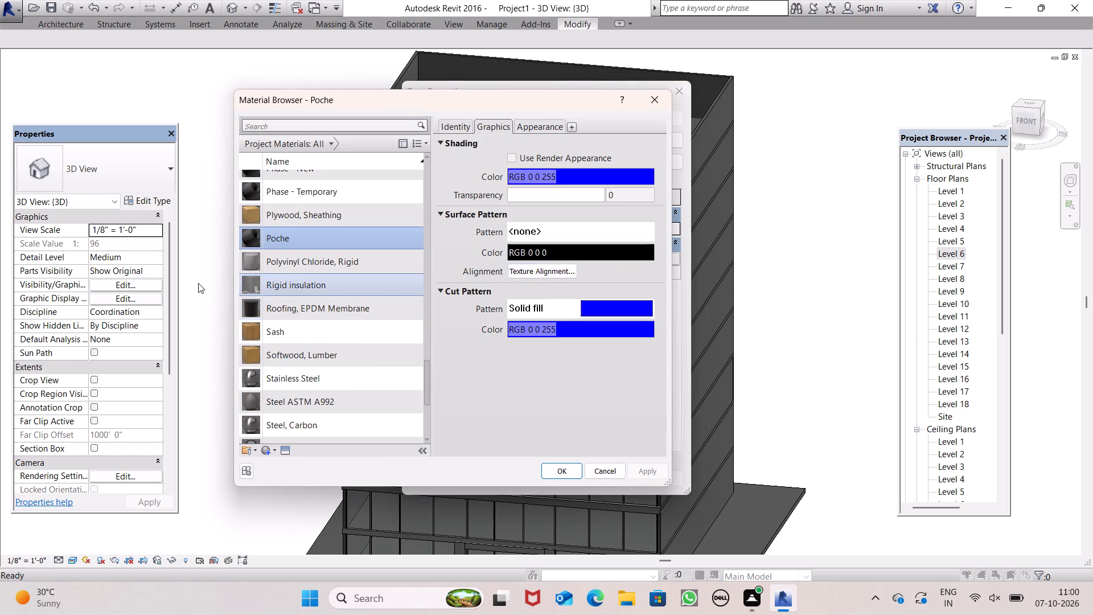
pyautogui.scroll(-9, 298, 281)
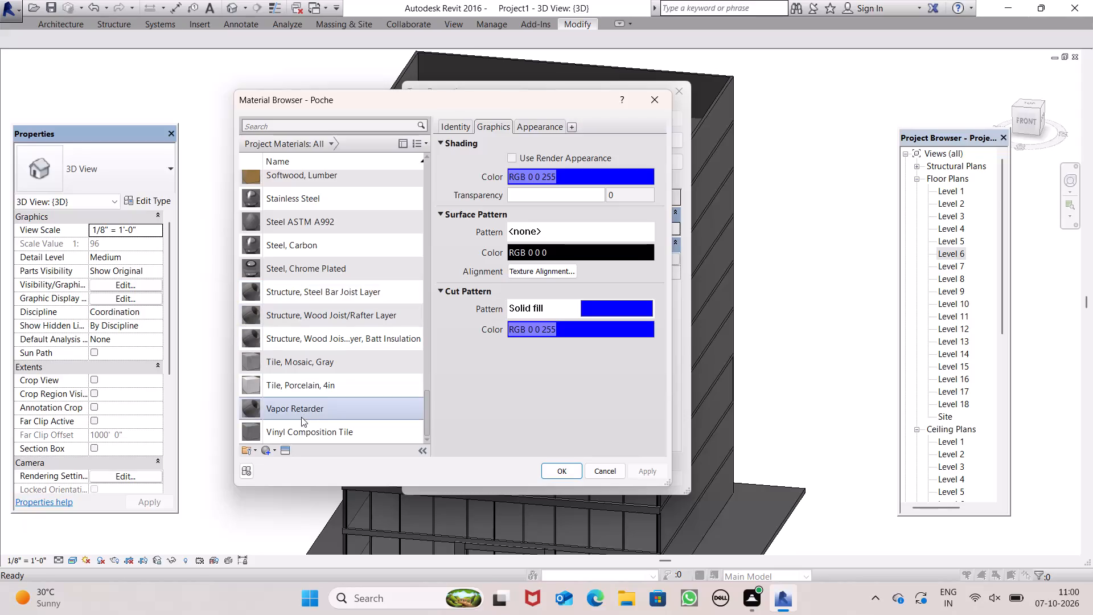
pyautogui.scroll(1, 319, 412)
pyautogui.scroll(-1, 314, 394)
pyautogui.scroll(5, 314, 394)
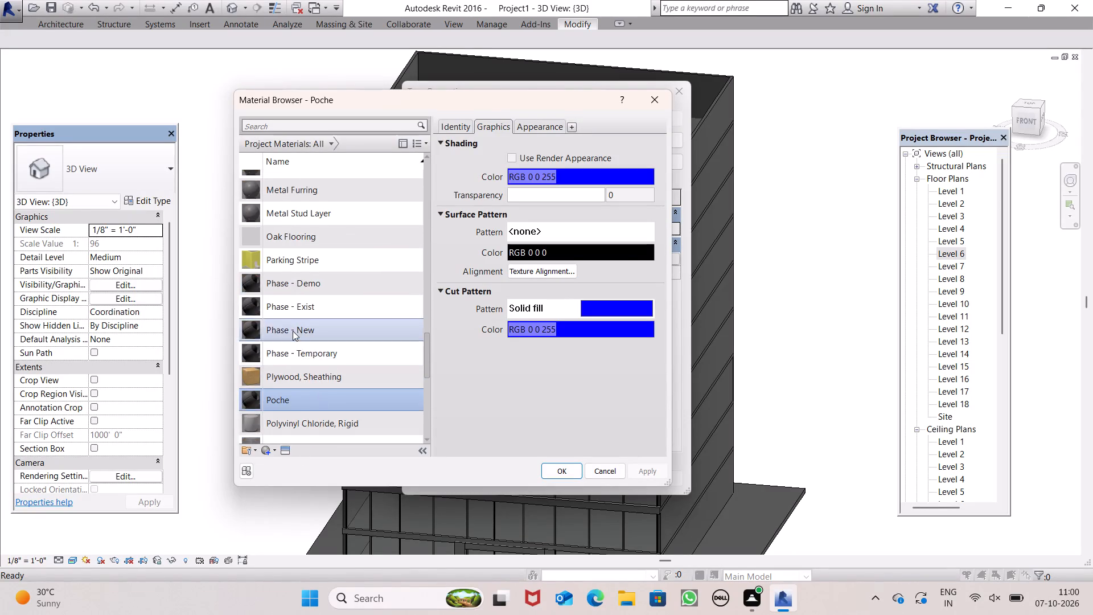
pyautogui.scroll(3, 293, 331)
pyautogui.scroll(1, 275, 236)
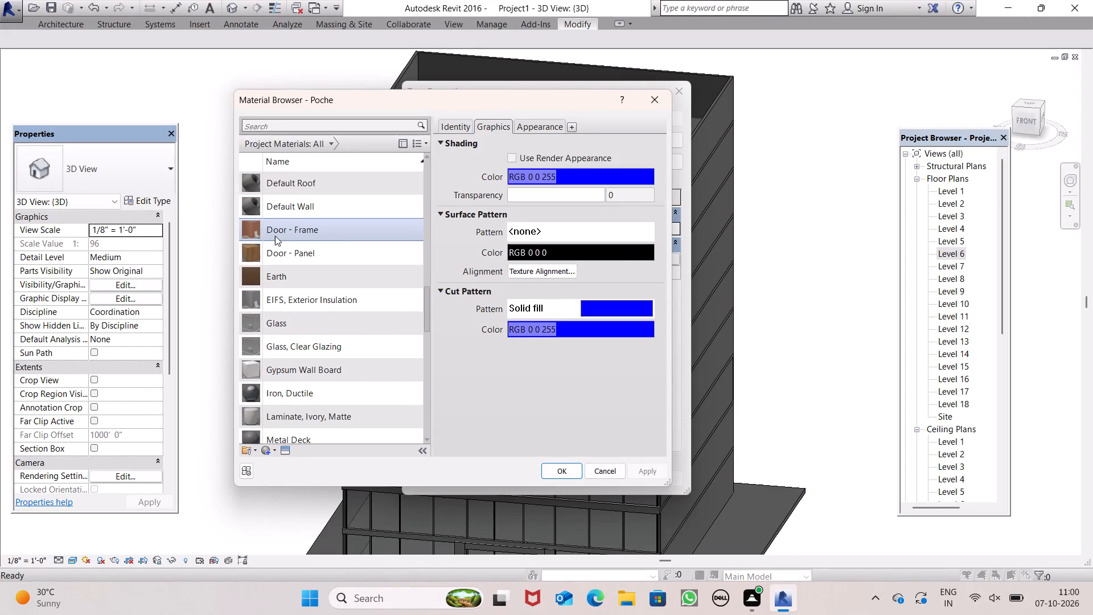
pyautogui.scroll(1, 275, 236)
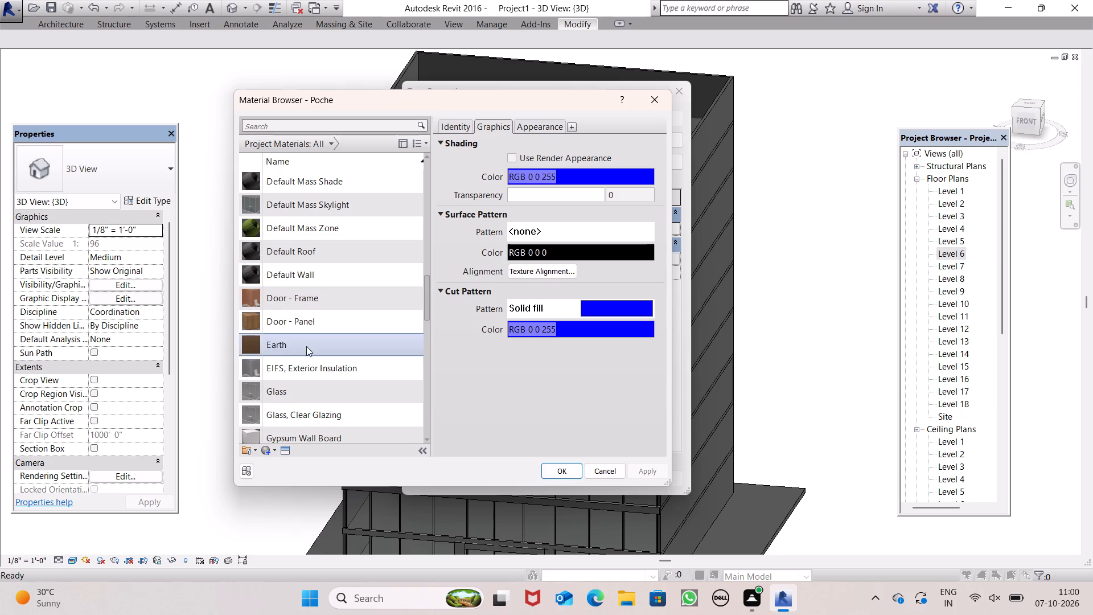
pyautogui.scroll(1, 260, 378)
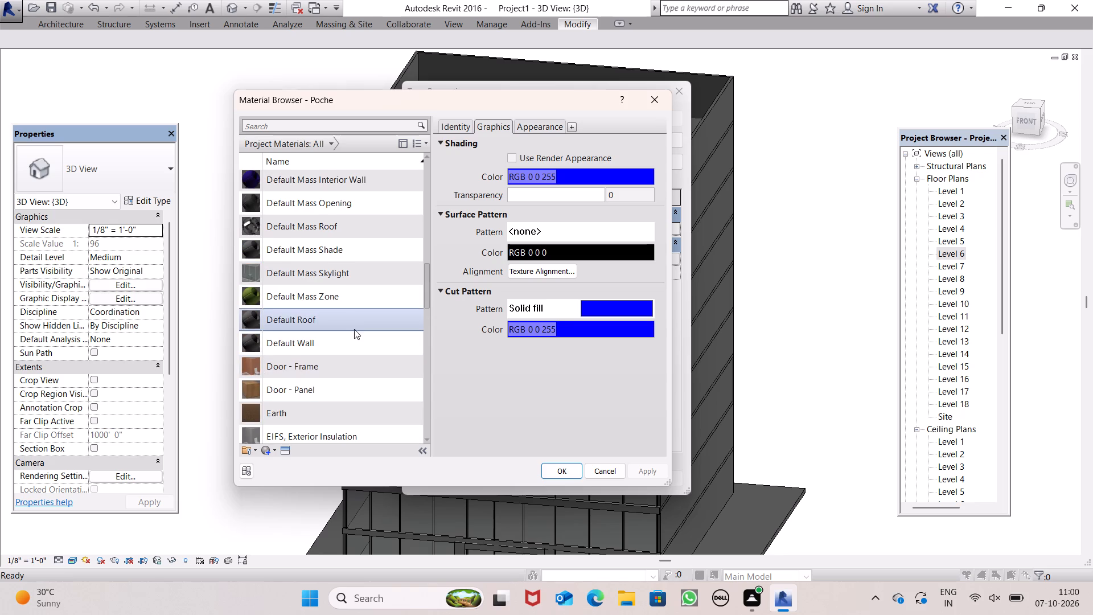
pyautogui.scroll(1, 351, 312)
pyautogui.scroll(2, 245, 222)
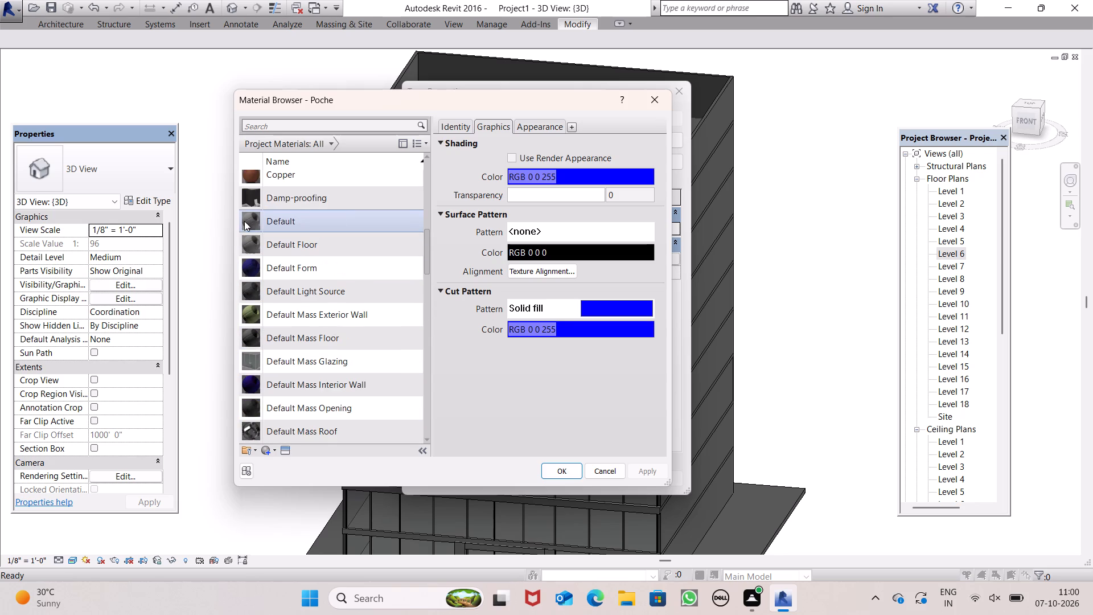
pyautogui.scroll(2, 246, 208)
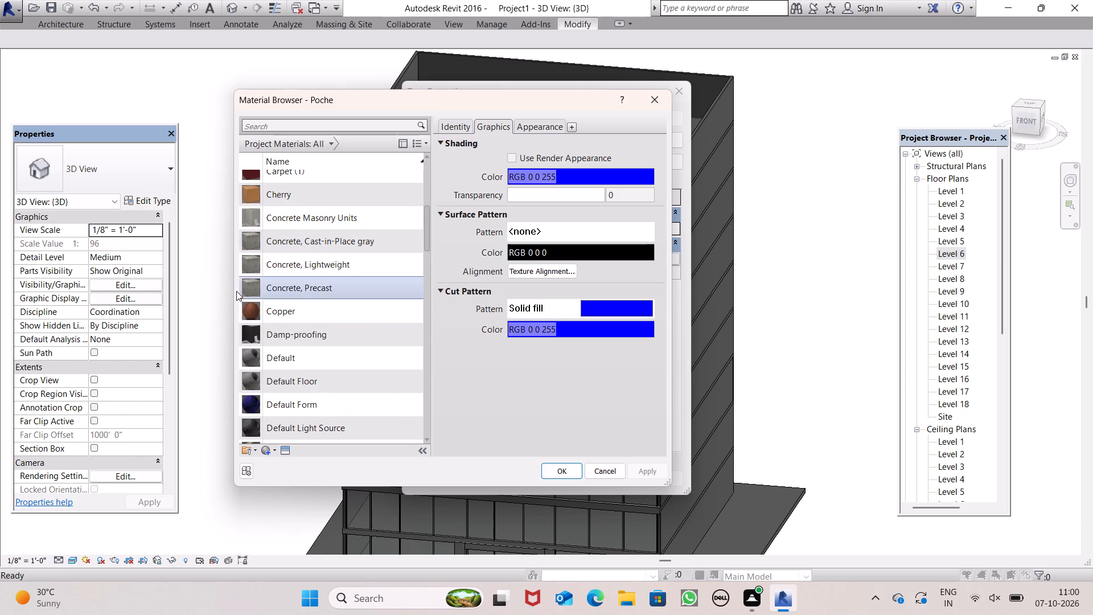
pyautogui.click(250, 308)
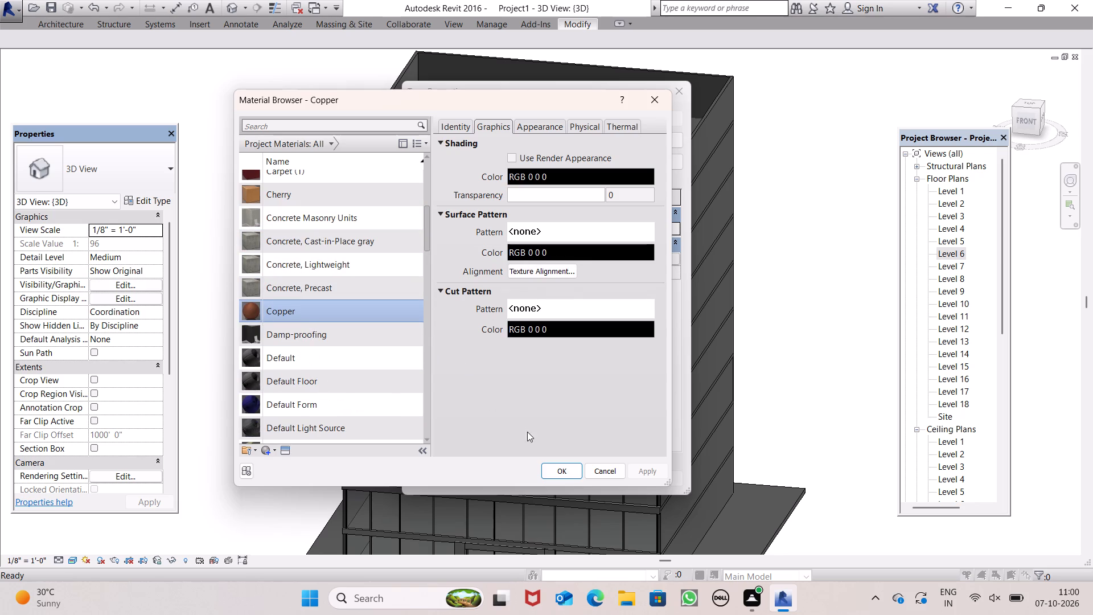
pyautogui.click(568, 471)
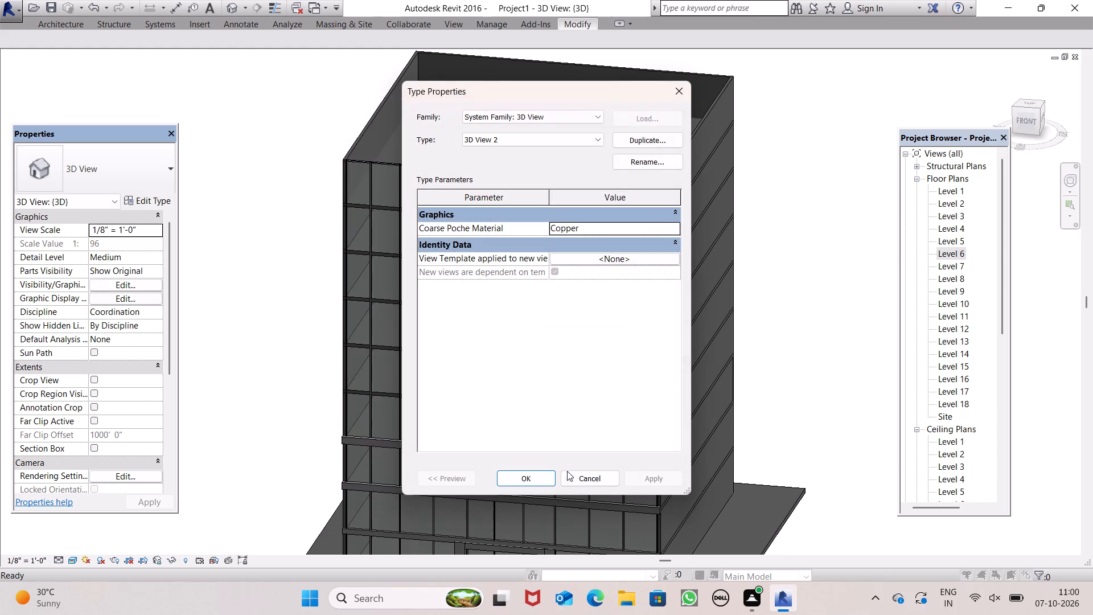
pyautogui.click(548, 479)
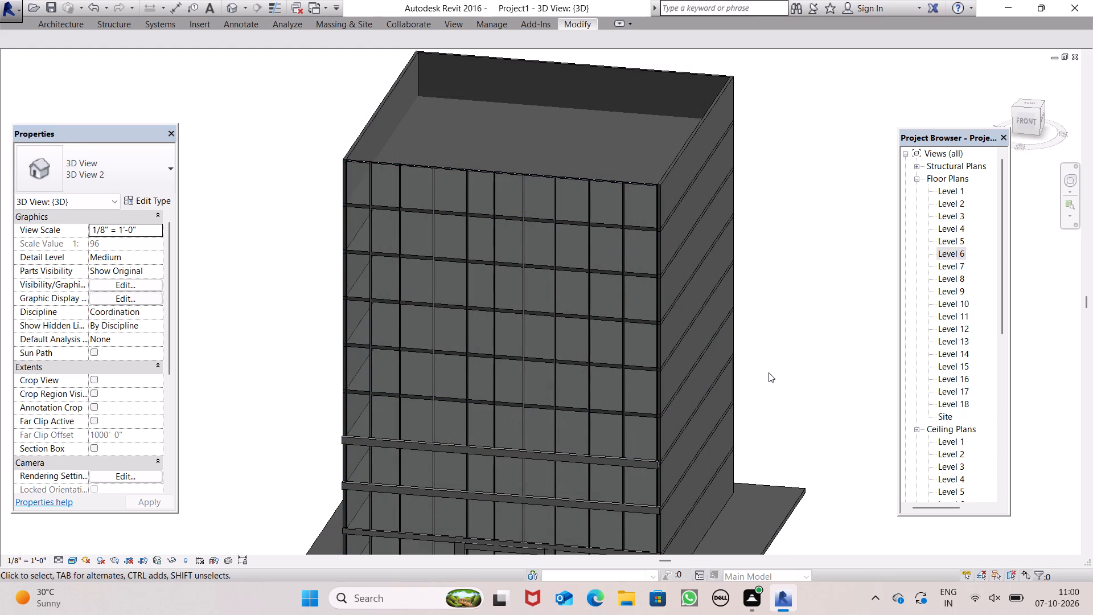
# Select the second wall from the top on the building's right side and look through the basic wall types available for it.
pyautogui.moveTo(817, 366); pyautogui.dragTo(717, 358, button='middle')
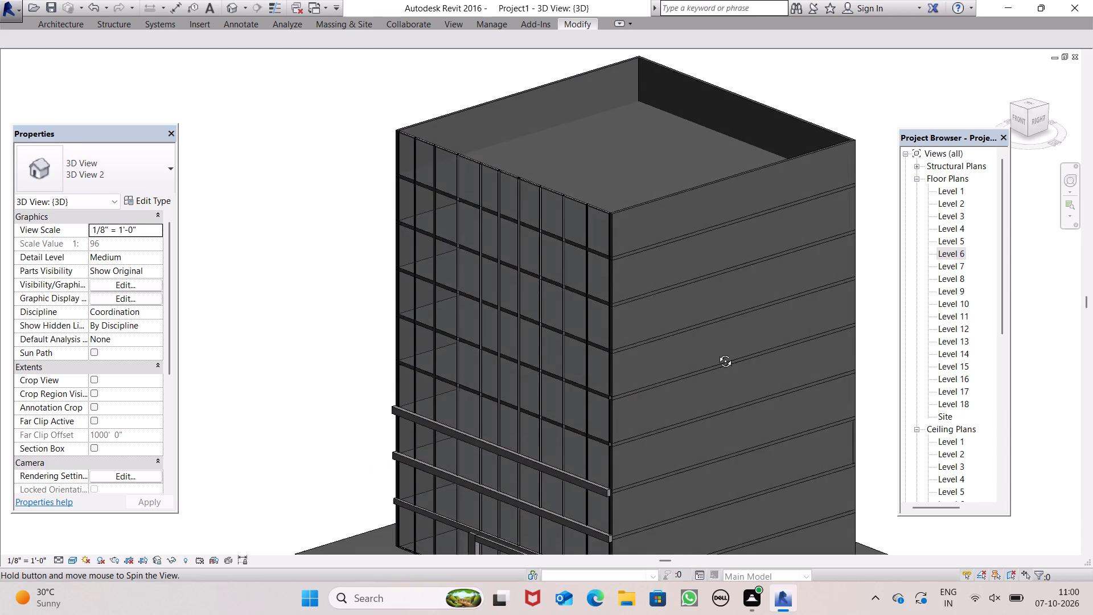
pyautogui.scroll(7, 619, 284)
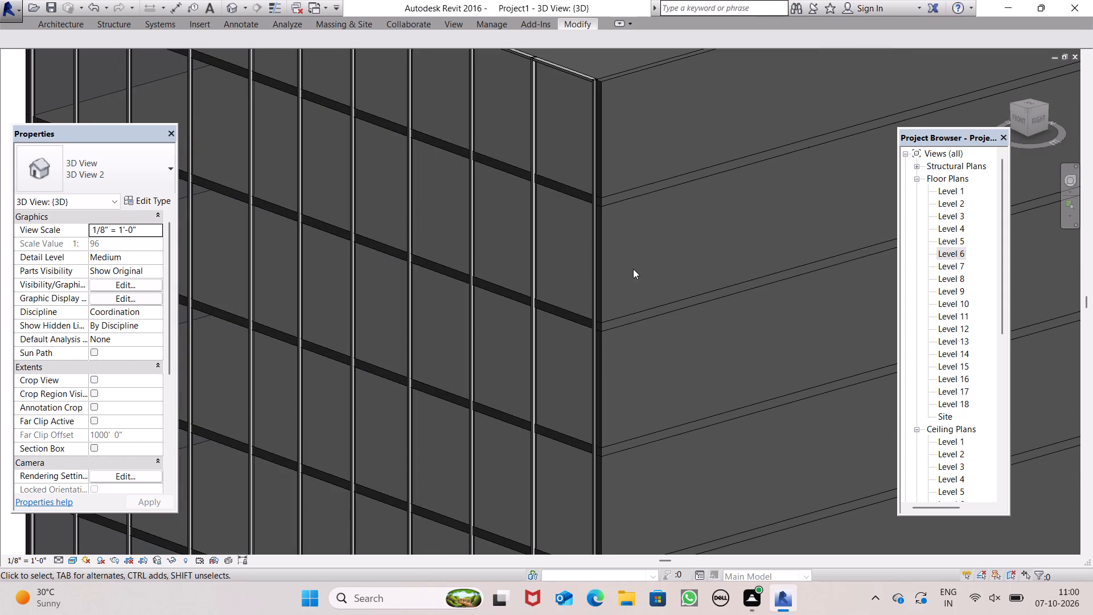
pyautogui.click(632, 175)
pyautogui.click(635, 179)
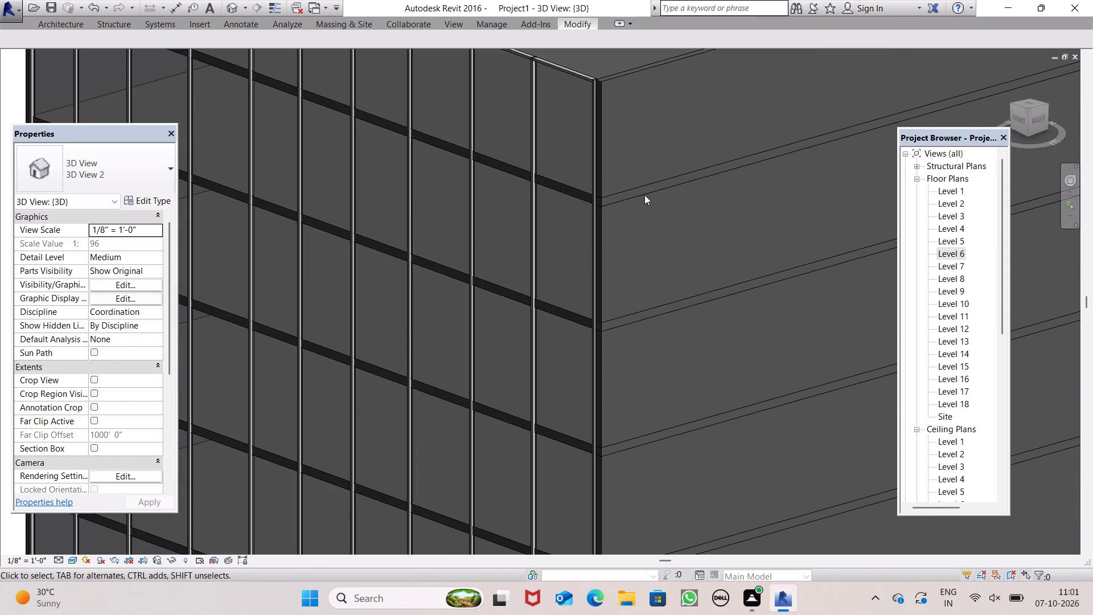
pyautogui.click(651, 195)
pyautogui.scroll(-4, 559, 275)
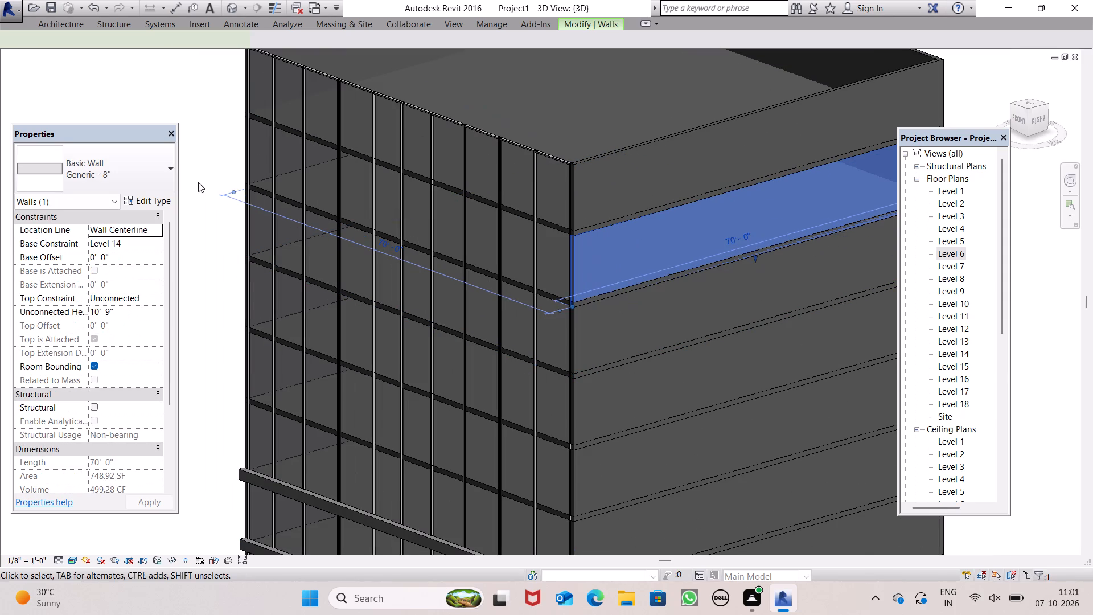
pyautogui.click(168, 163)
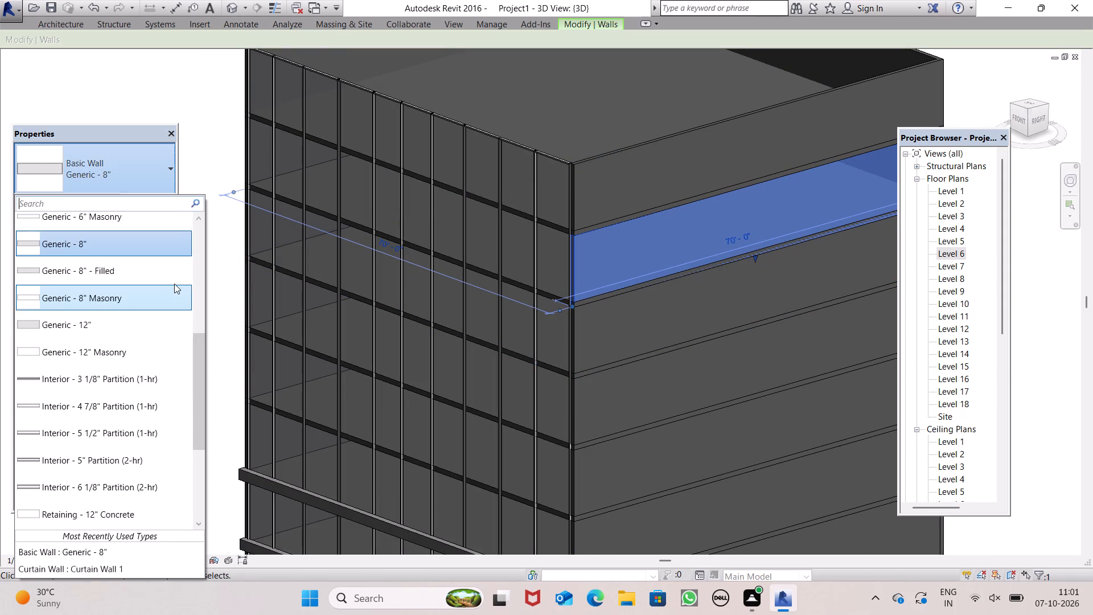
pyautogui.scroll(-5, 161, 293)
pyautogui.scroll(7, 159, 296)
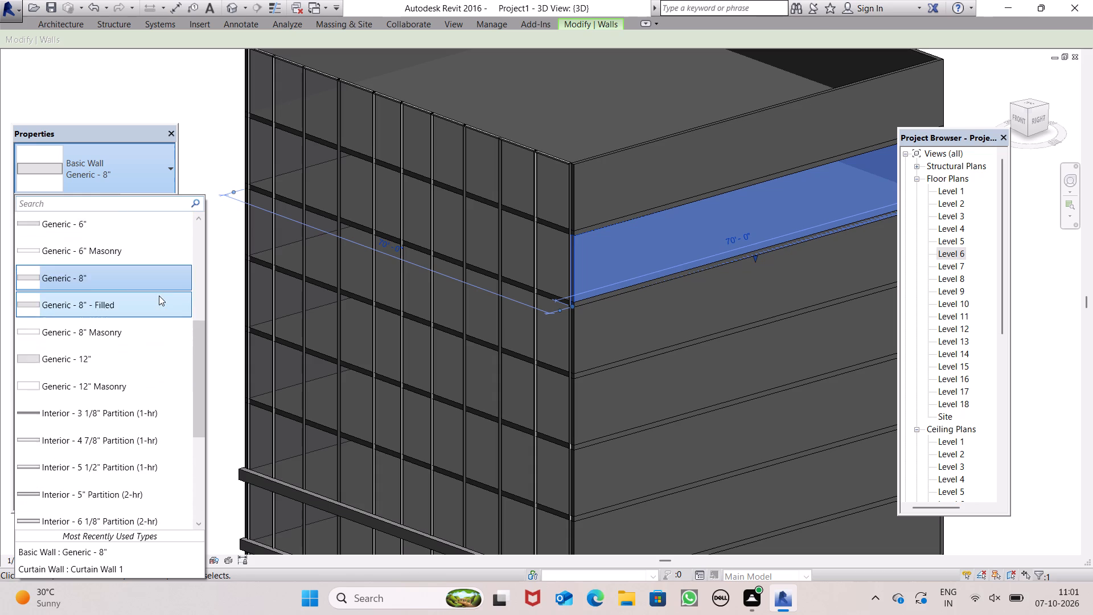
pyautogui.scroll(16, 158, 296)
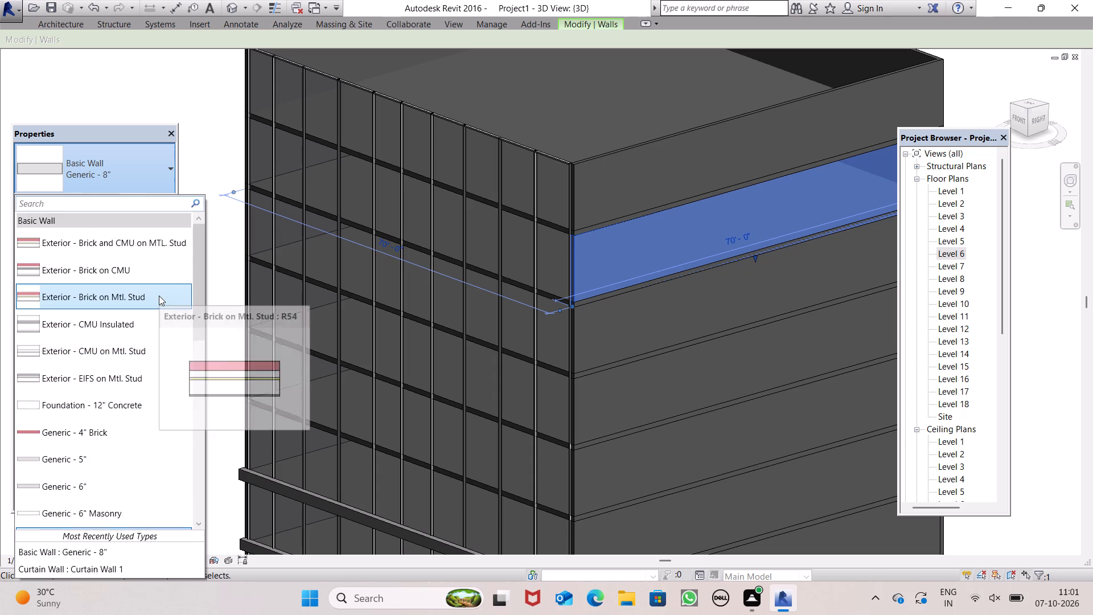
pyautogui.scroll(6, 139, 370)
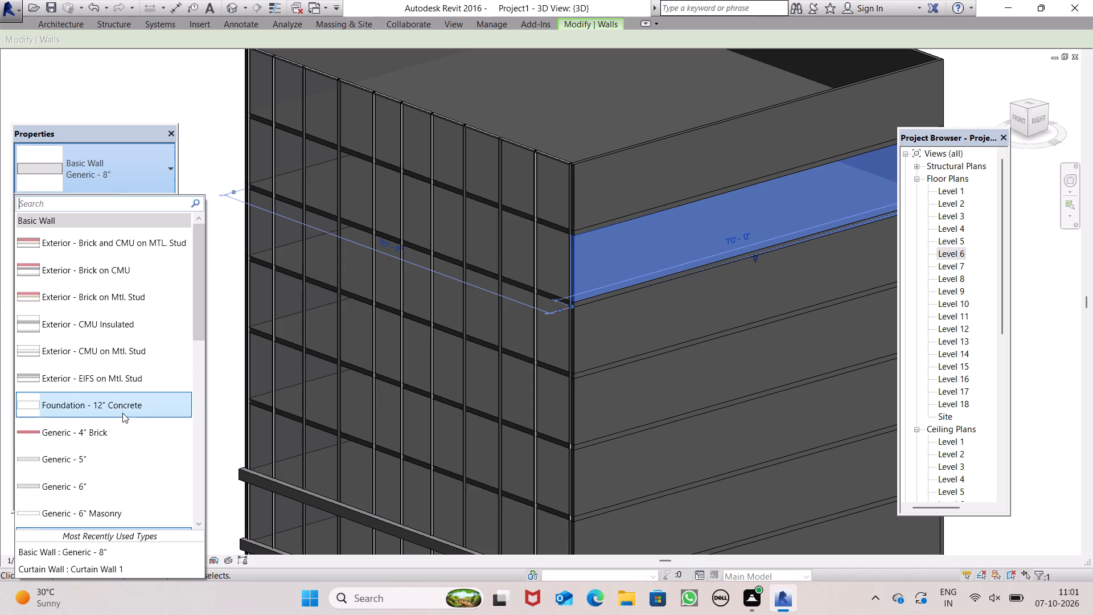
pyautogui.scroll(-5, 123, 414)
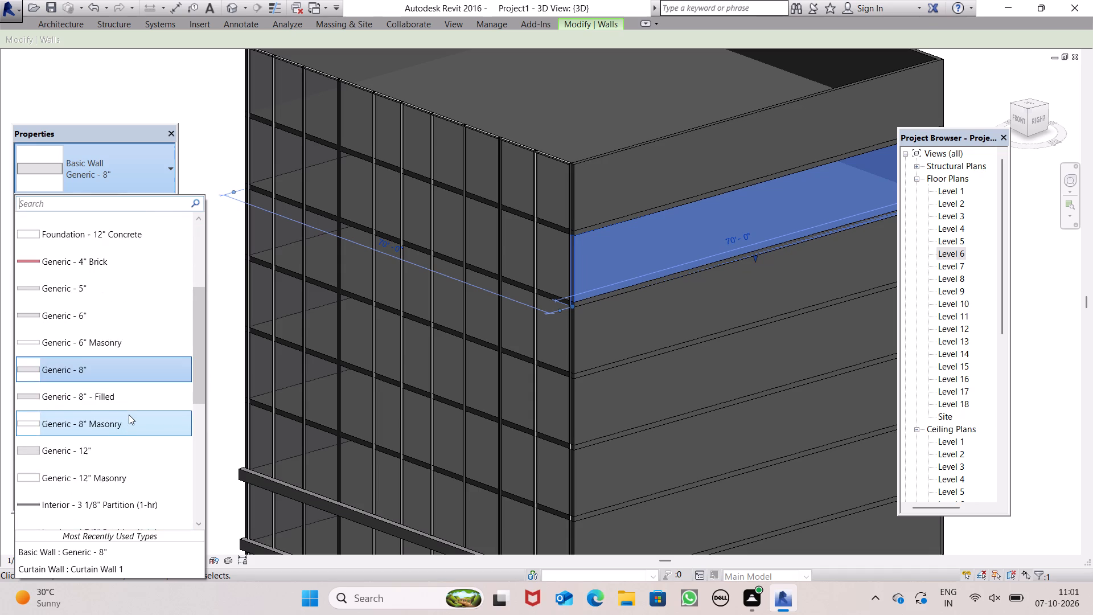
pyautogui.scroll(-4, 133, 414)
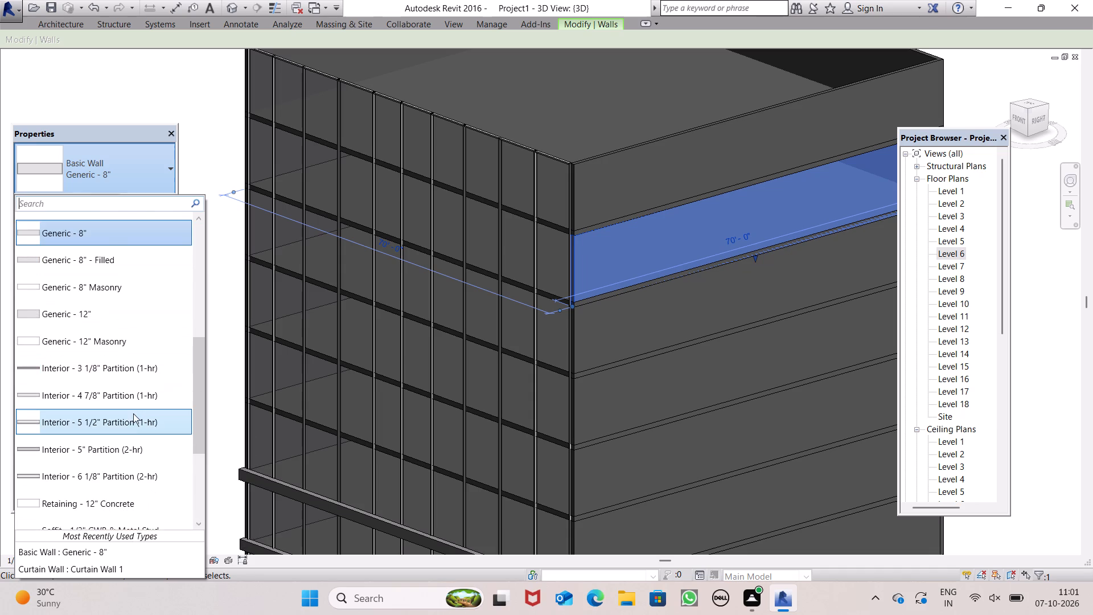
pyautogui.scroll(-1, 133, 413)
pyautogui.scroll(14, 134, 413)
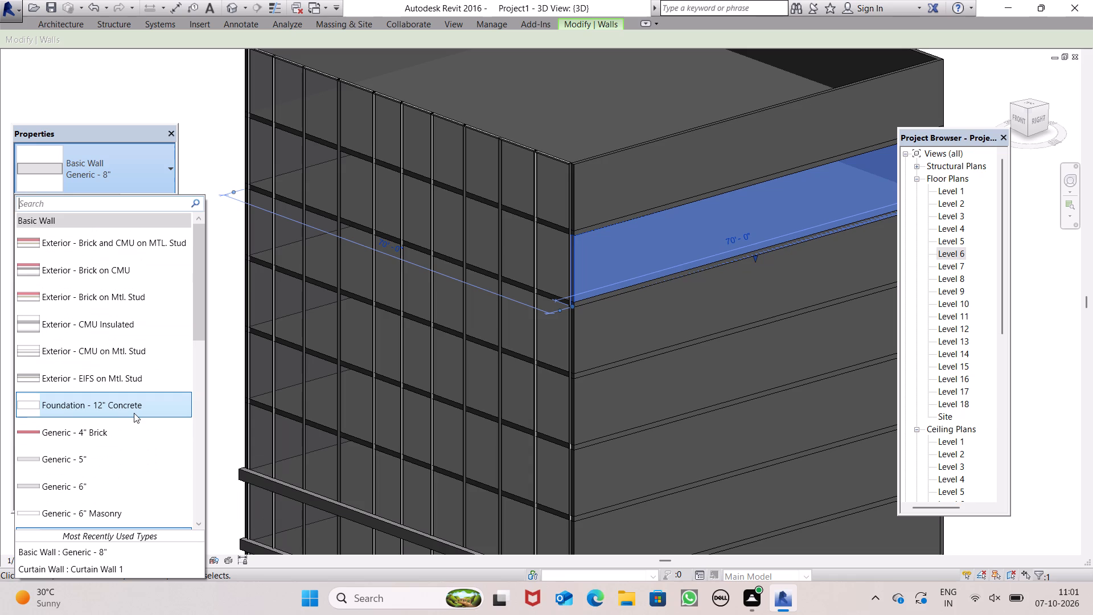
pyautogui.scroll(7, 134, 413)
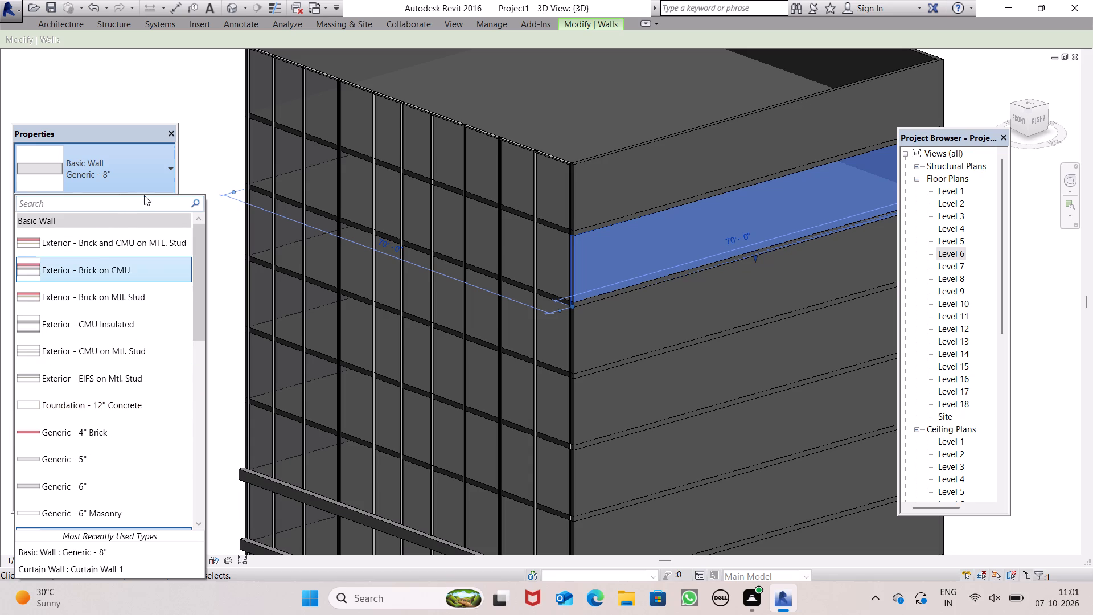
pyautogui.click(170, 185)
# Open the selected wall's type properties and duplicate its type under the name WALL color.
pyautogui.click(143, 198)
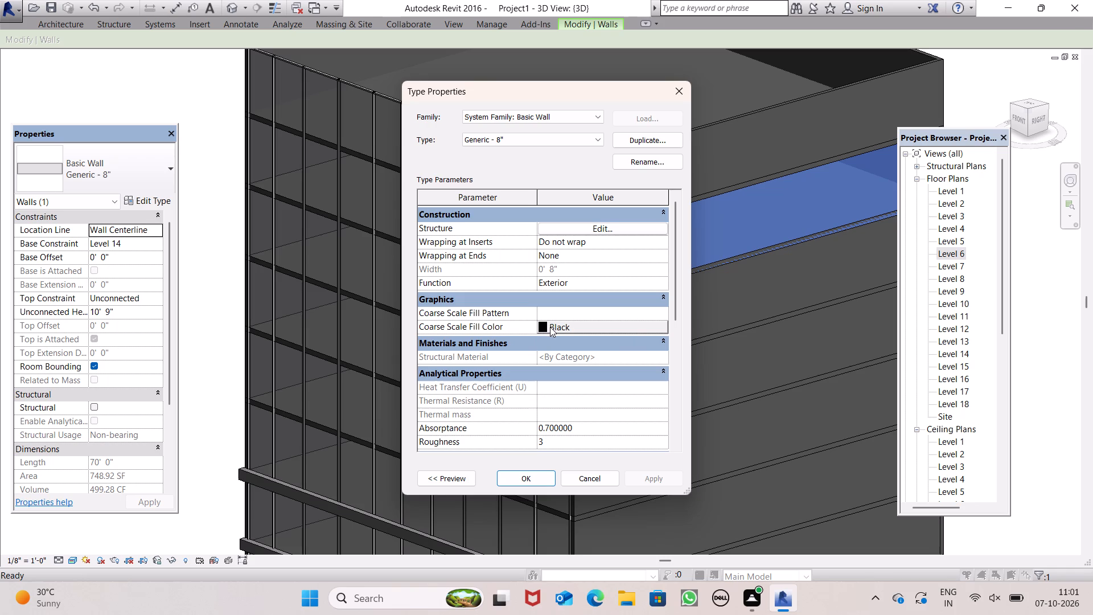
pyautogui.click(640, 144)
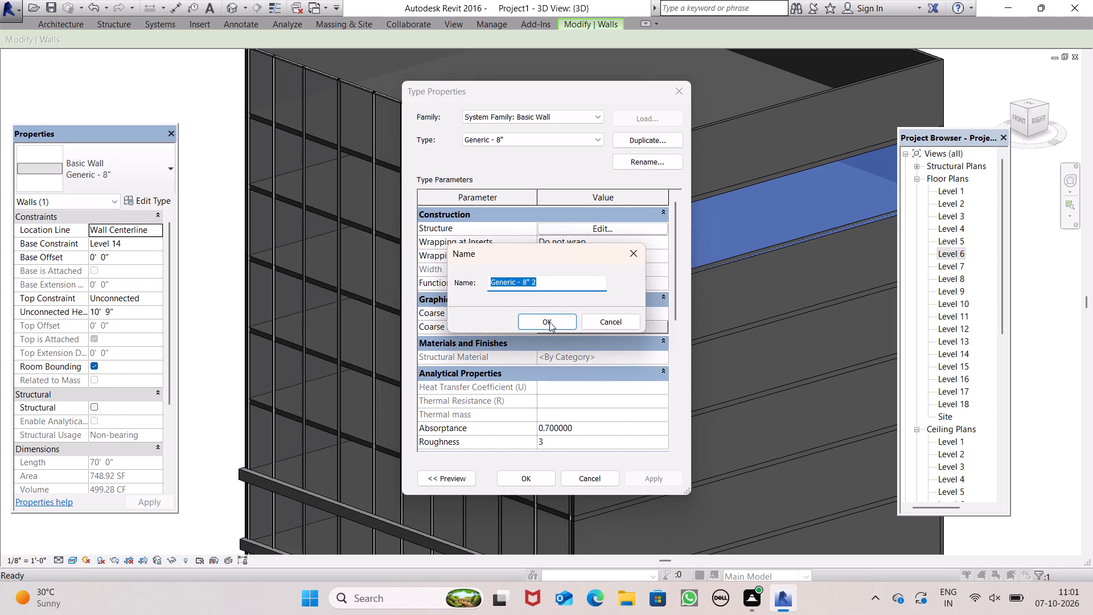
pyautogui.click(556, 282)
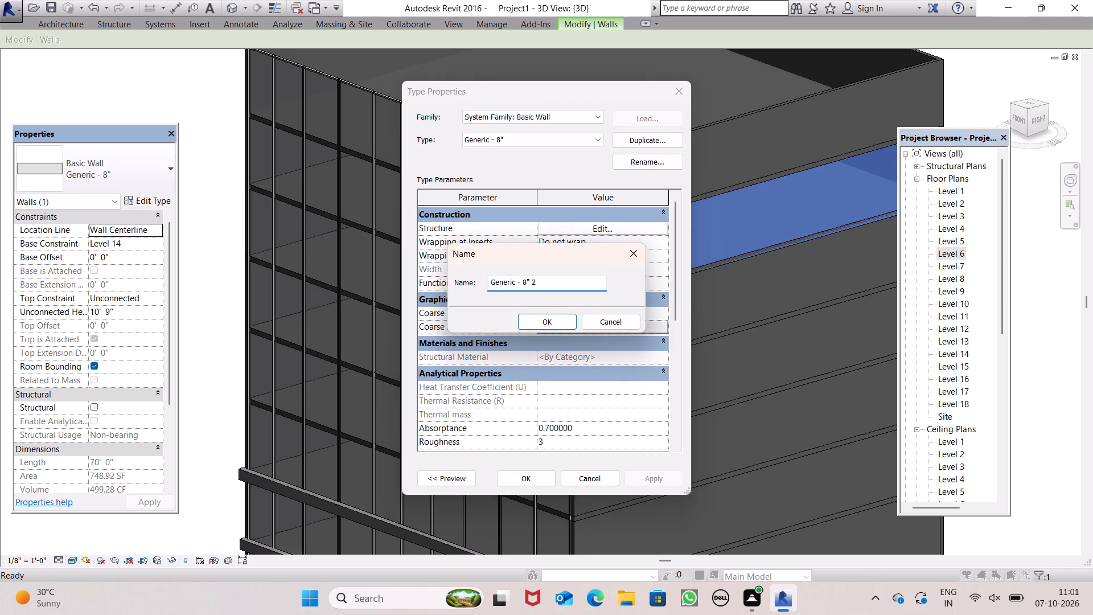
pyautogui.press('BackSpace')
pyautogui.press('BackSpace')
pyautogui.press('BackSpace')
pyautogui.press('BackSpace')
pyautogui.press('BackSpace')
pyautogui.press('BackSpace')
pyautogui.press('BackSpace')
pyautogui.press('BackSpace')
pyautogui.press('BackSpace')
pyautogui.press('BackSpace')
pyautogui.press('BackSpace')
pyautogui.press('BackSpace')
pyautogui.press('BackSpace')
pyautogui.press('BackSpace')
pyautogui.press('BackSpace')
pyautogui.press('BackSpace')
pyautogui.press('BackSpace')
pyautogui.press('BackSpace')
pyautogui.press('BackSpace')
pyautogui.press('BackSpace')
pyautogui.press('BackSpace')
pyautogui.write('WA')
pyautogui.write('LL')
pyautogui.press('space')
pyautogui.write('colo')
pyautogui.press('r')
pyautogui.press('Return')
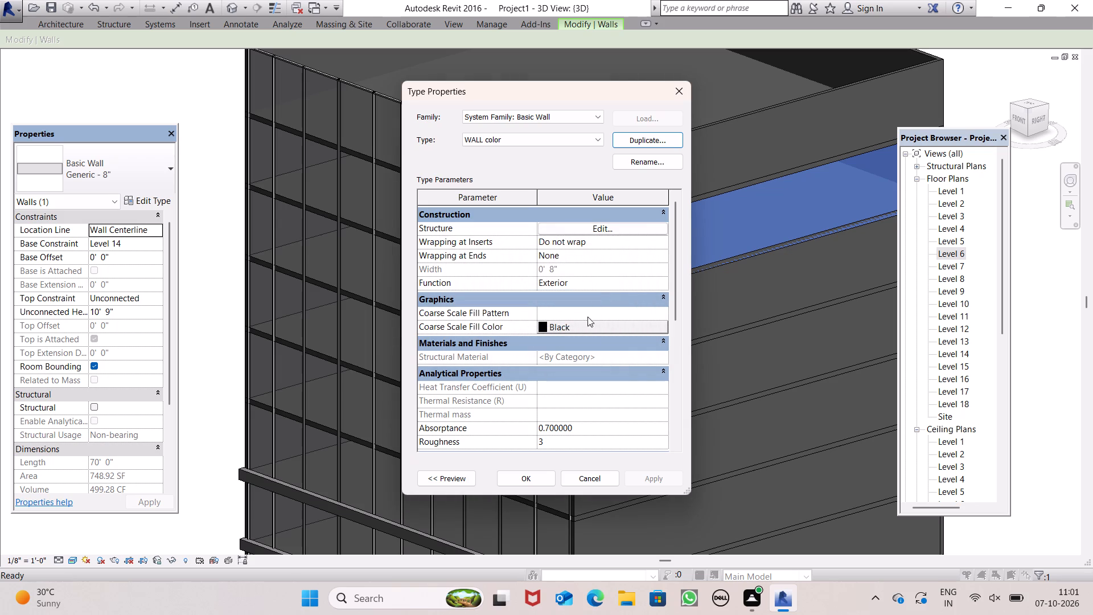
# Set the WALL color type's Coarse Scale Fill Color to White and apply the type to the selected wall.
pyautogui.click(565, 326)
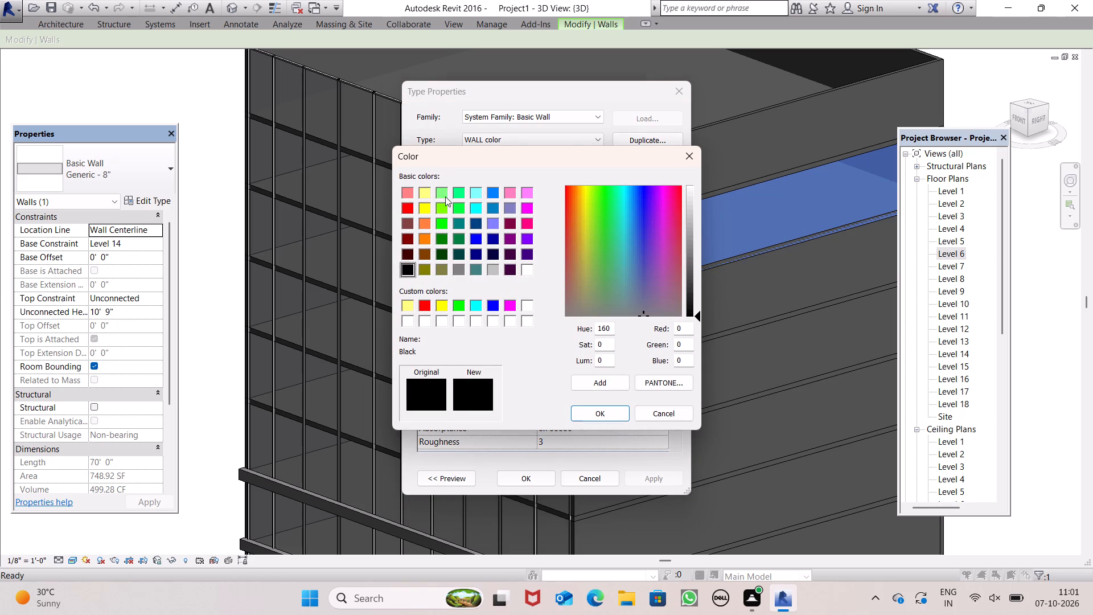
pyautogui.click(524, 268)
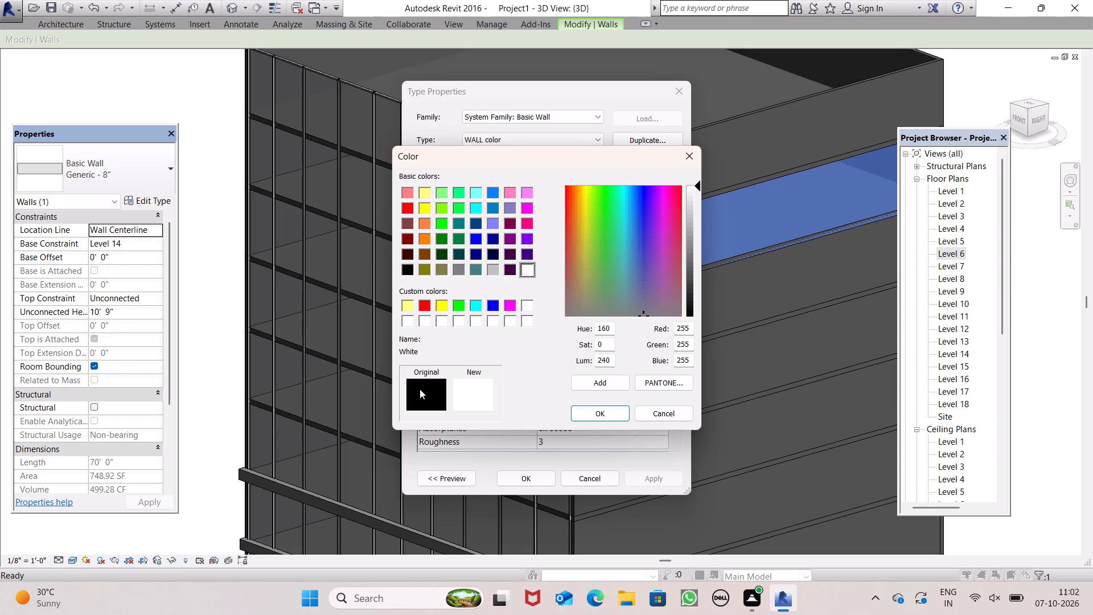
pyautogui.click(420, 389)
pyautogui.click(409, 320)
pyautogui.click(611, 412)
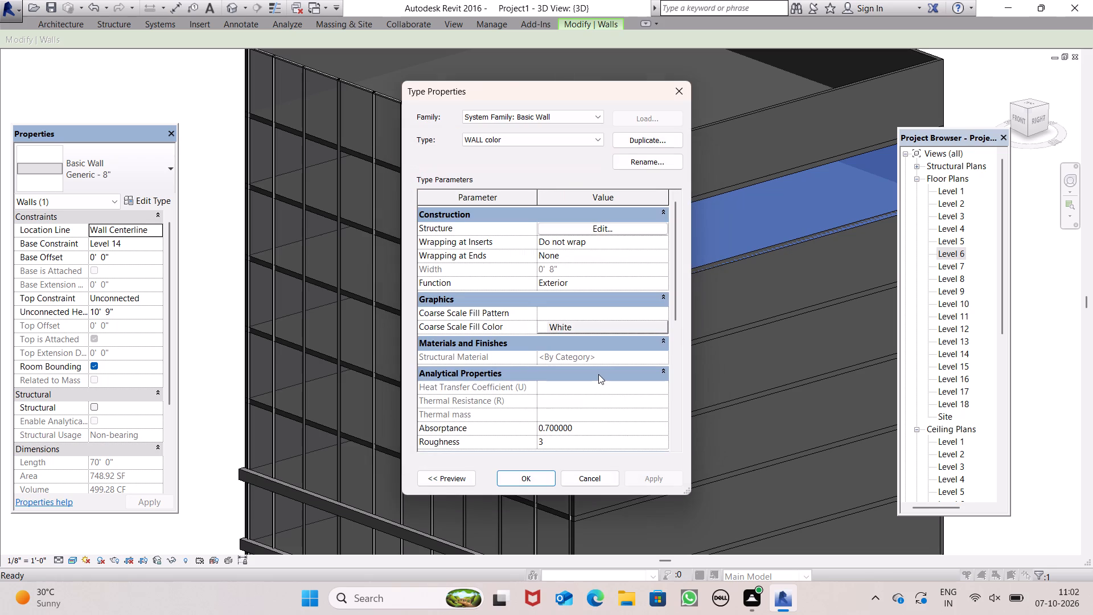
pyautogui.click(539, 477)
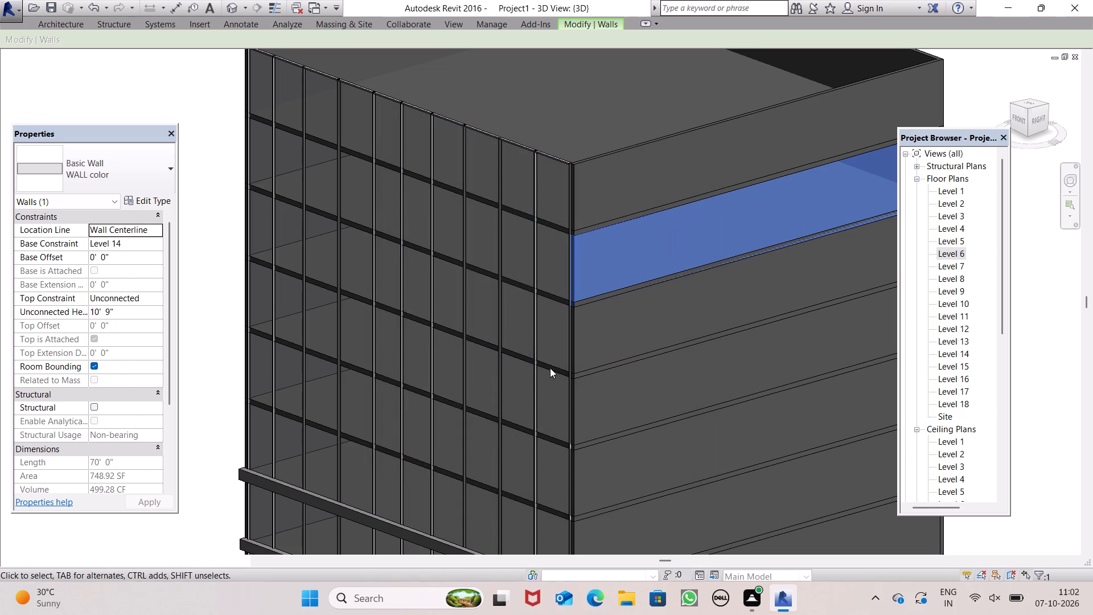
# Deselect the wall and pick 3D View 2 from the 3D view's available types.
pyautogui.click(601, 284)
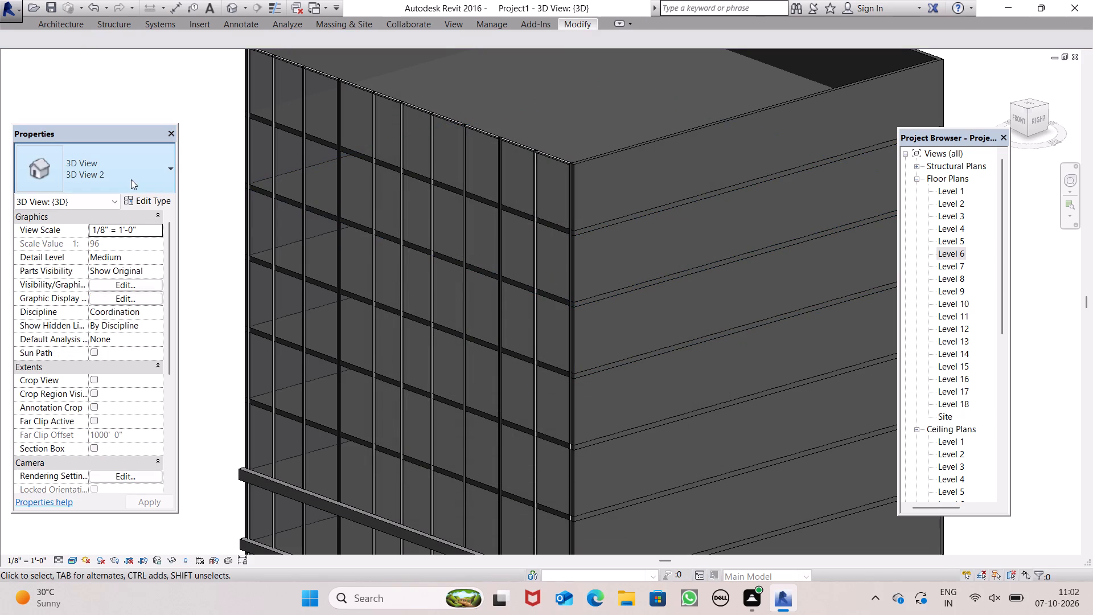
pyautogui.click(169, 166)
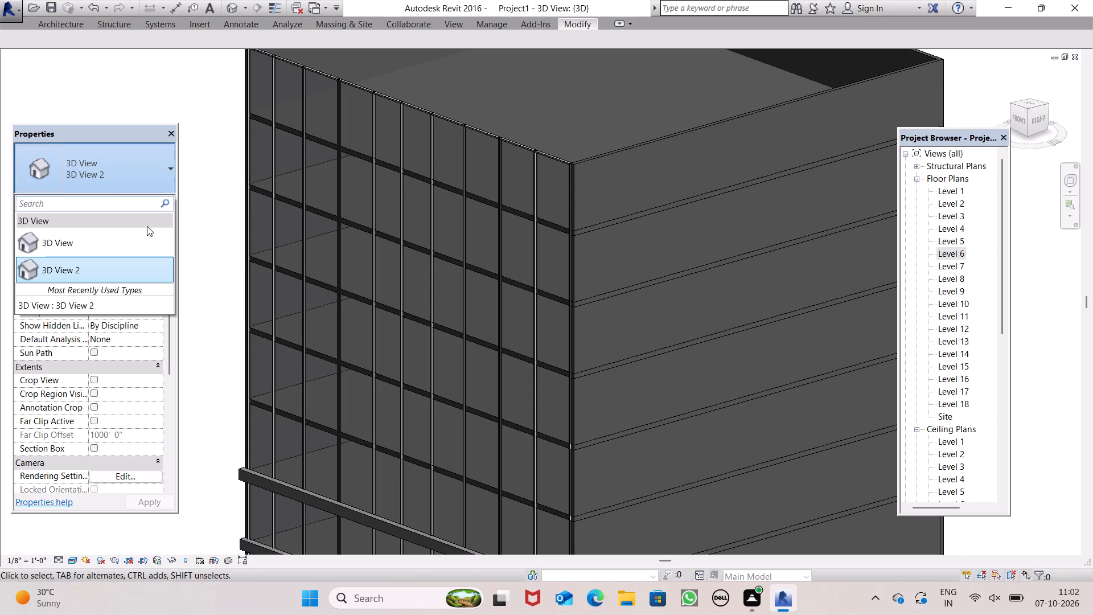
pyautogui.click(113, 266)
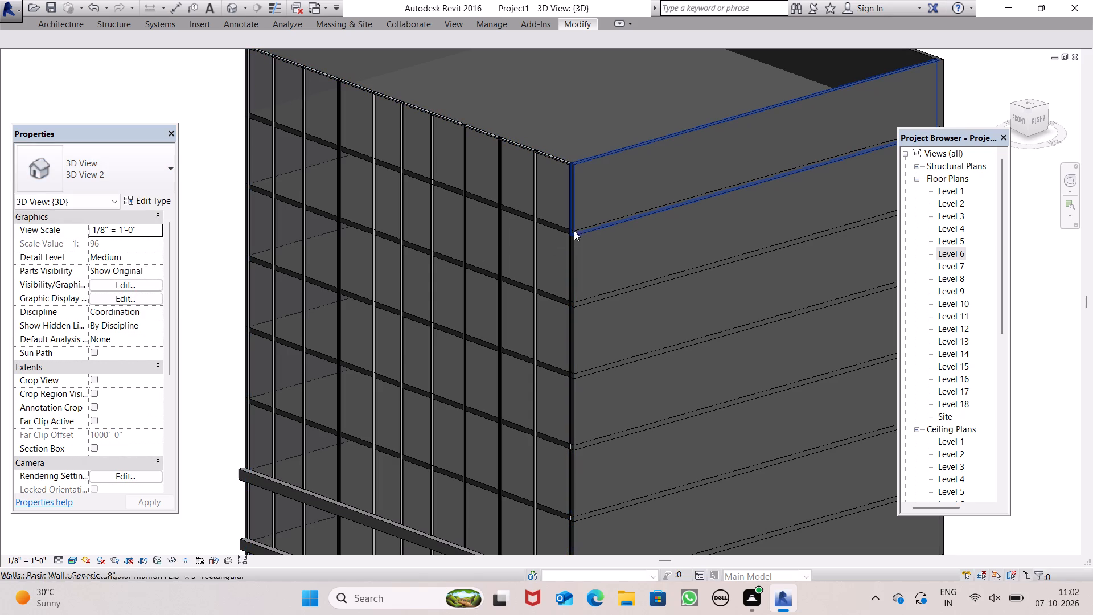
# Reselect the second wall from the top on the right side and pick WALL color as its type.
pyautogui.click(587, 232)
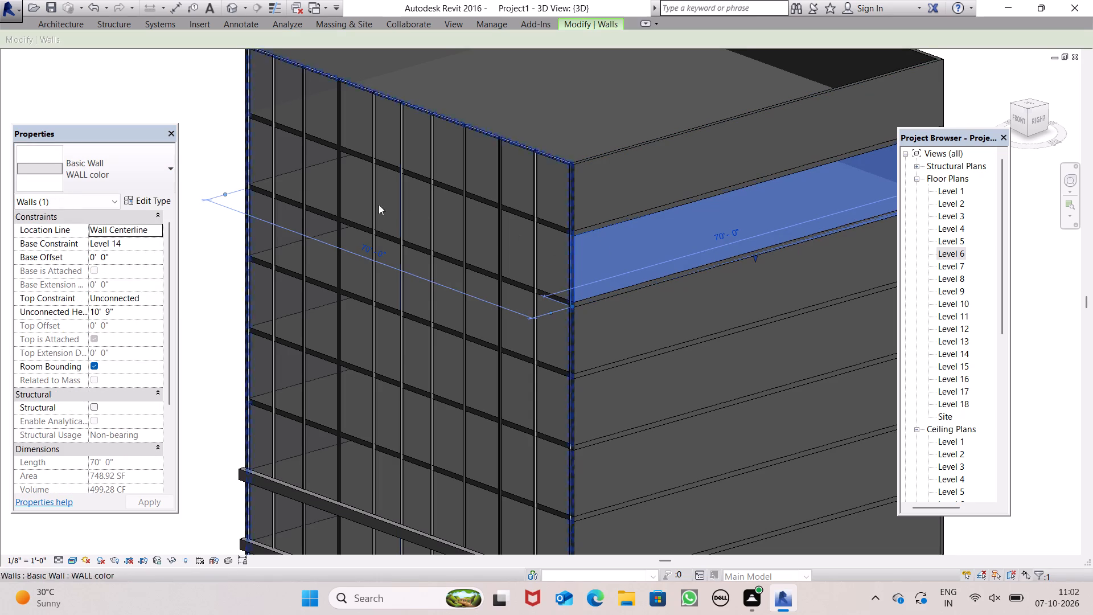
pyautogui.click(170, 163)
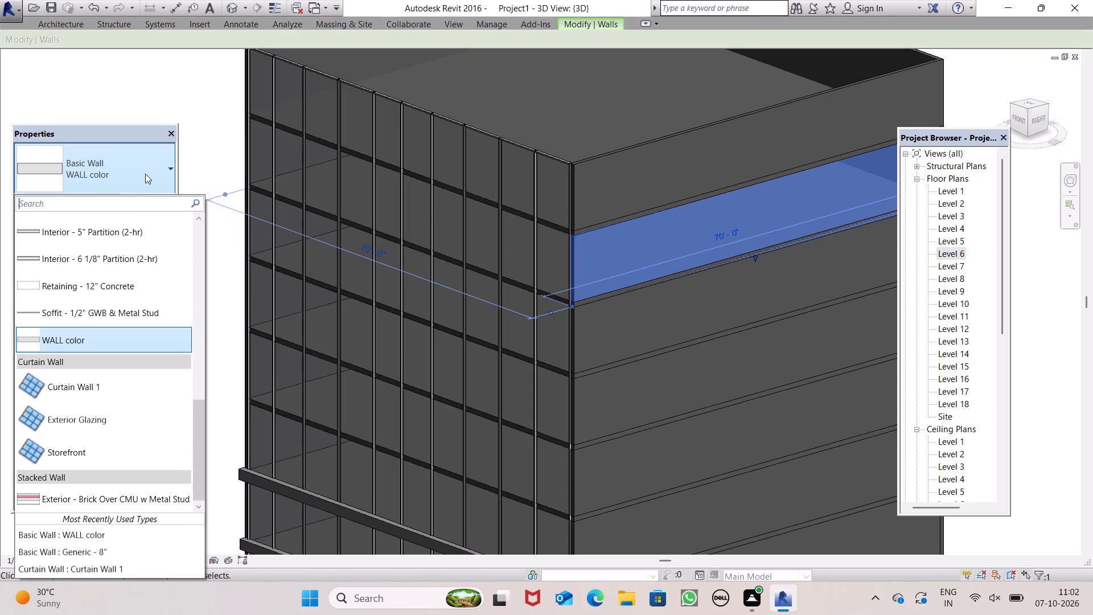
pyautogui.click(28, 343)
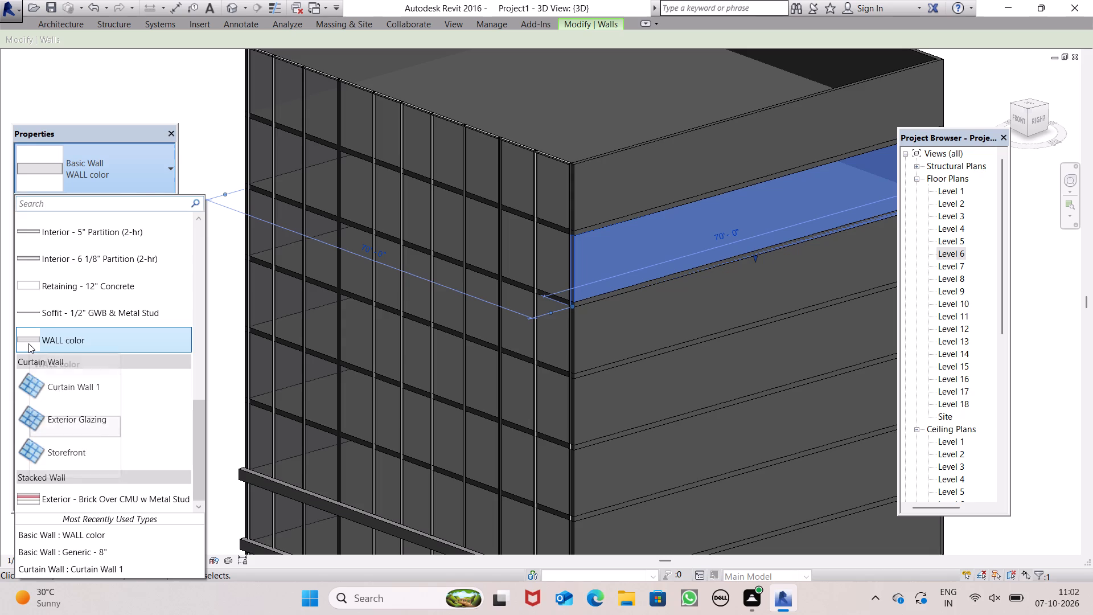
# Reselect the second wall from the top on the building's side and look through the available wall types.
pyautogui.click(594, 290)
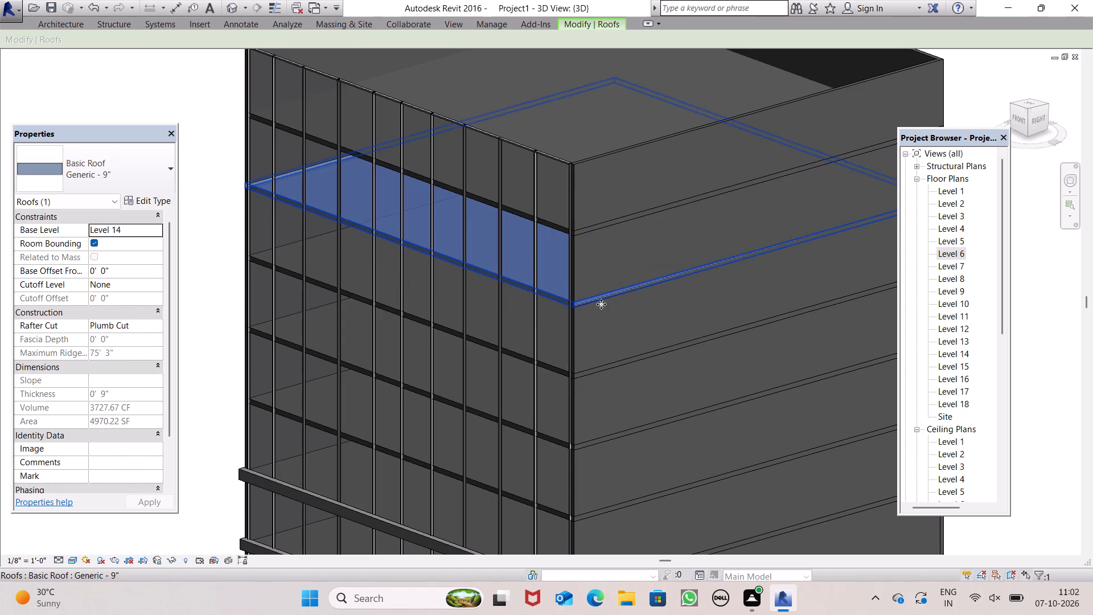
pyautogui.click(610, 313)
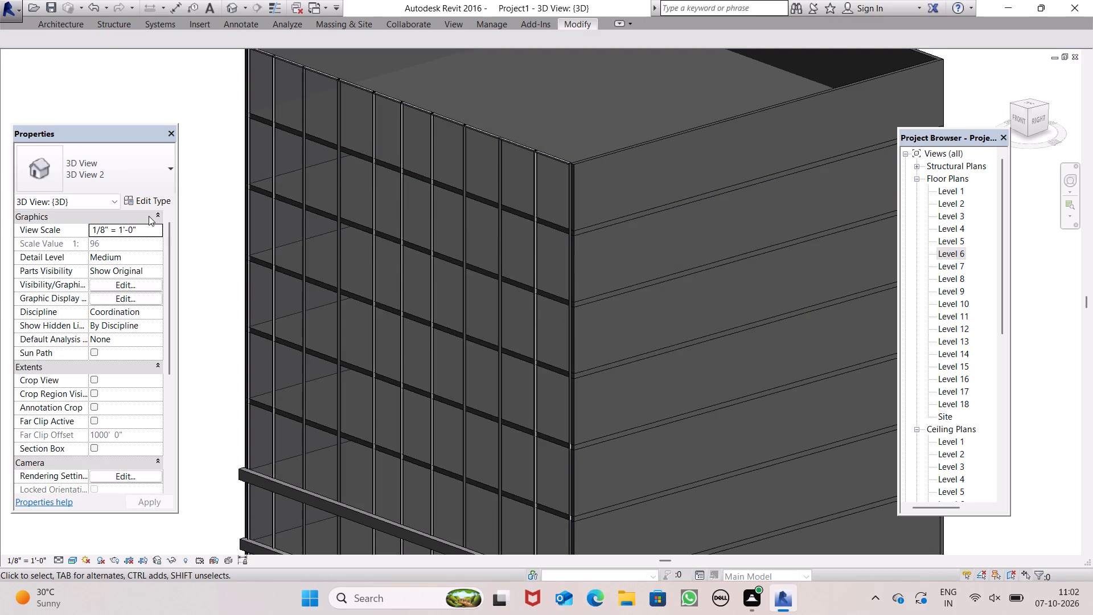
pyautogui.click(635, 268)
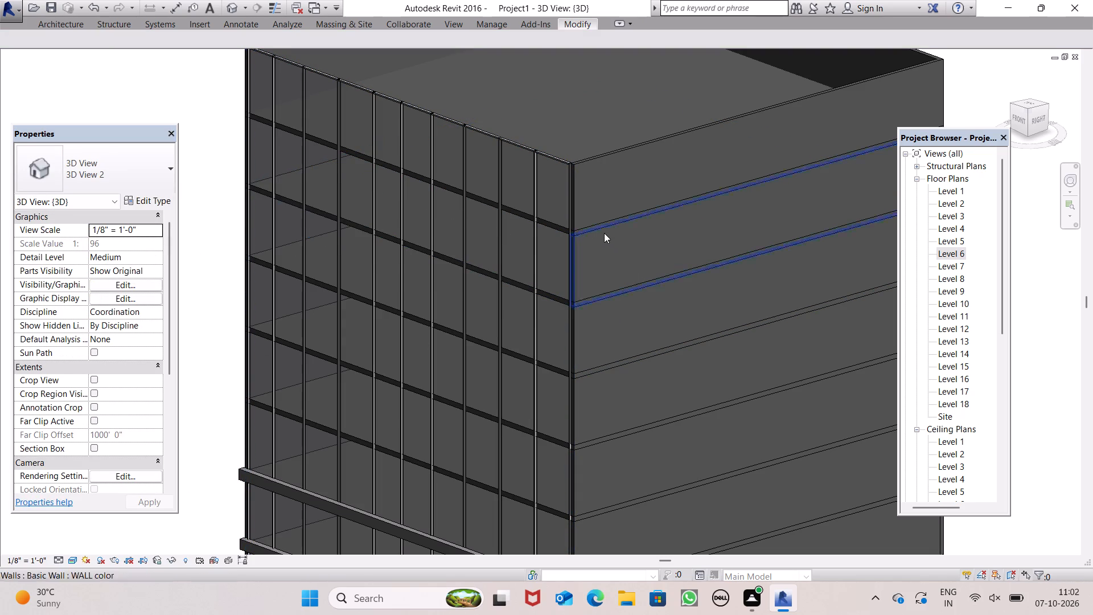
pyautogui.click(604, 232)
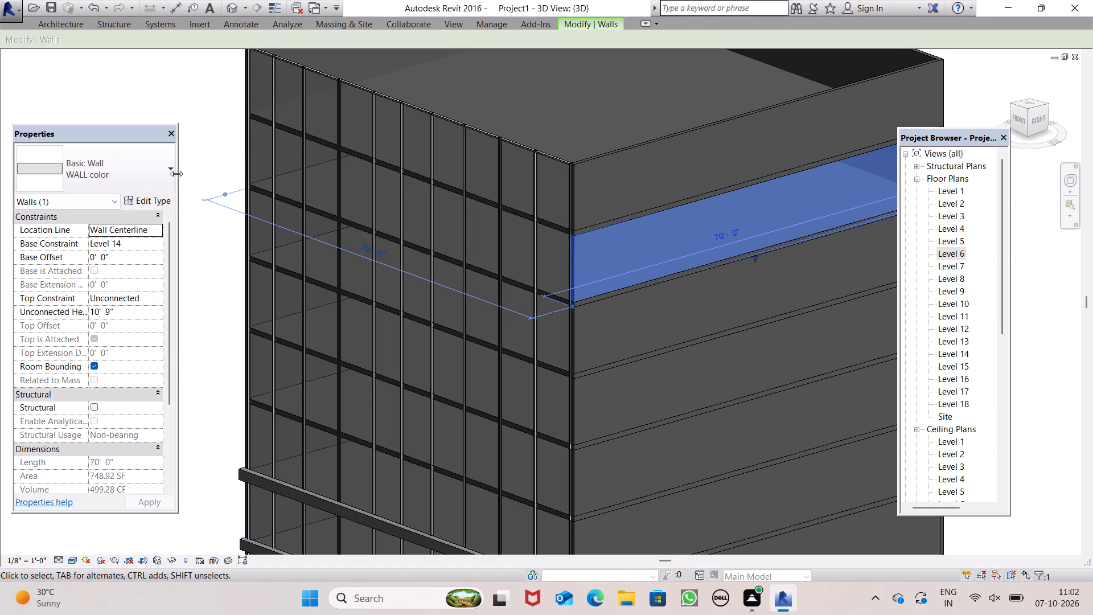
pyautogui.click(176, 173)
pyautogui.click(172, 169)
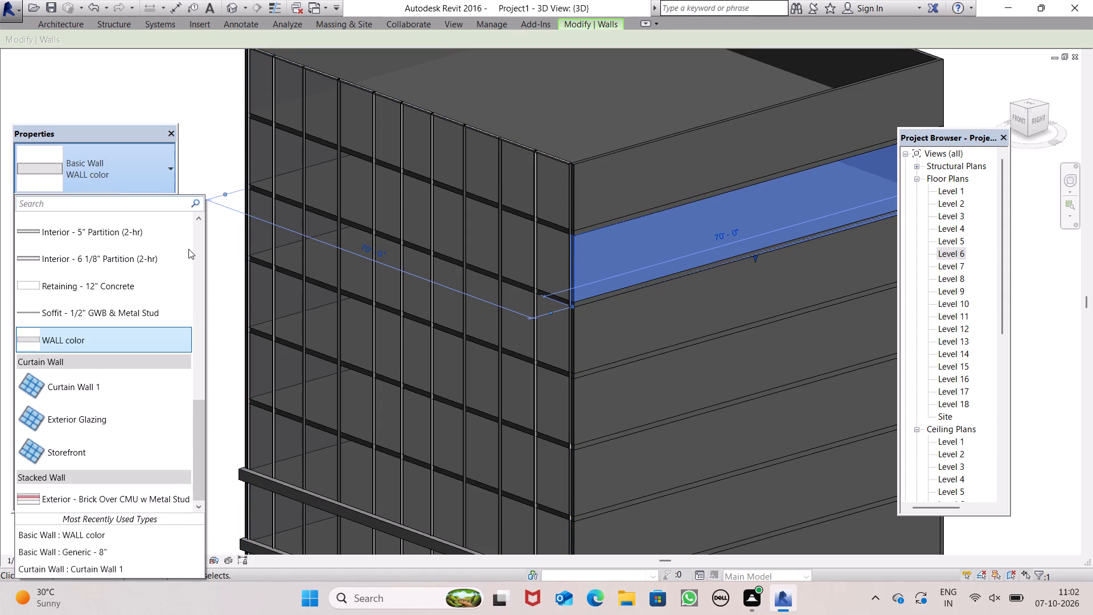
pyautogui.scroll(4, 145, 284)
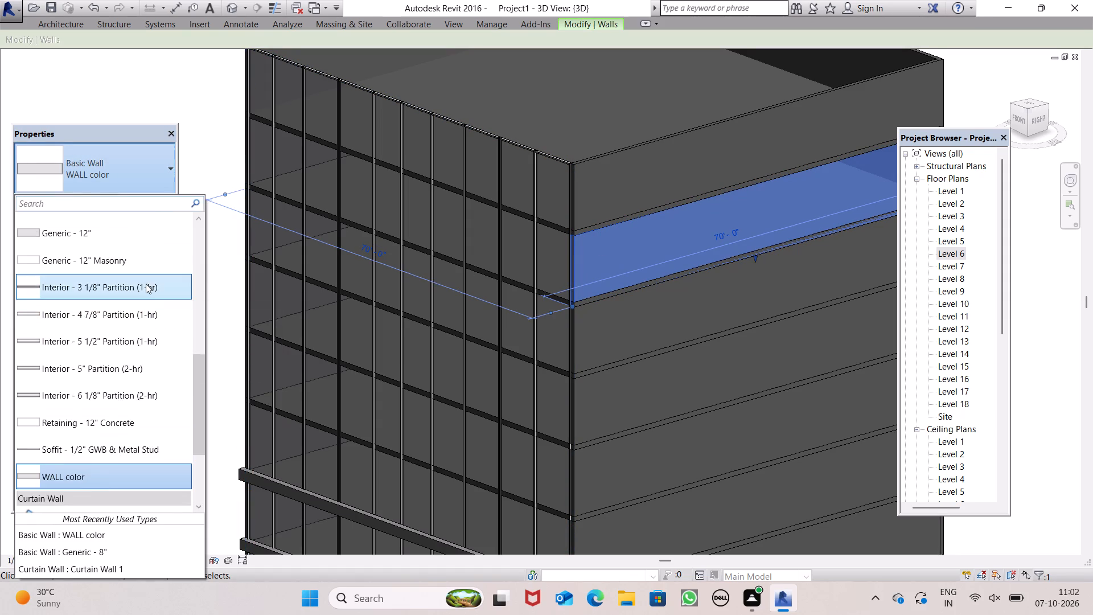
pyautogui.scroll(8, 146, 284)
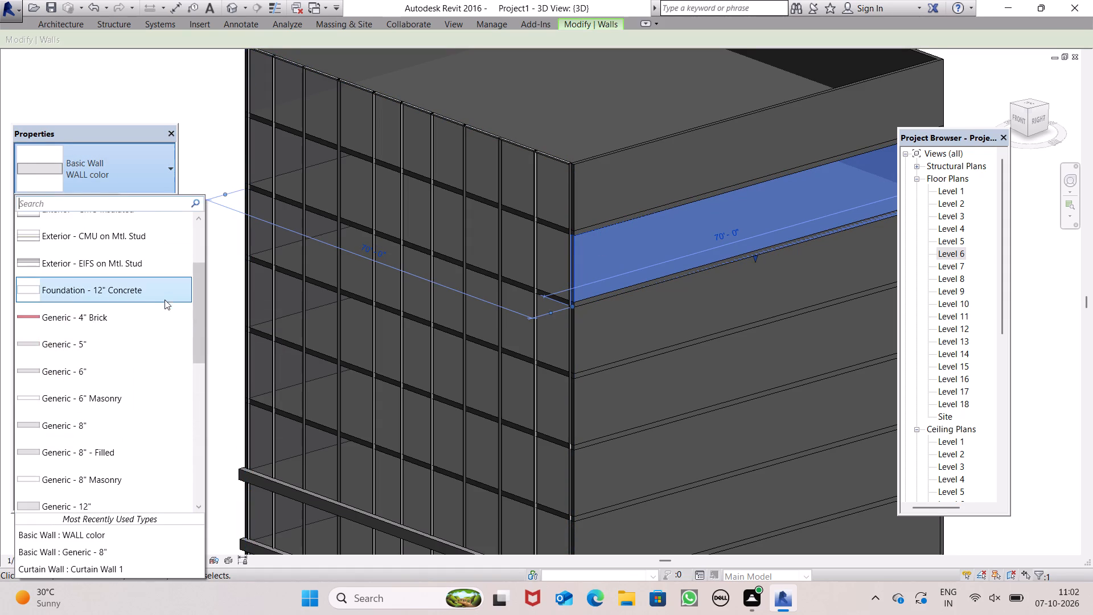
pyautogui.scroll(6, 169, 304)
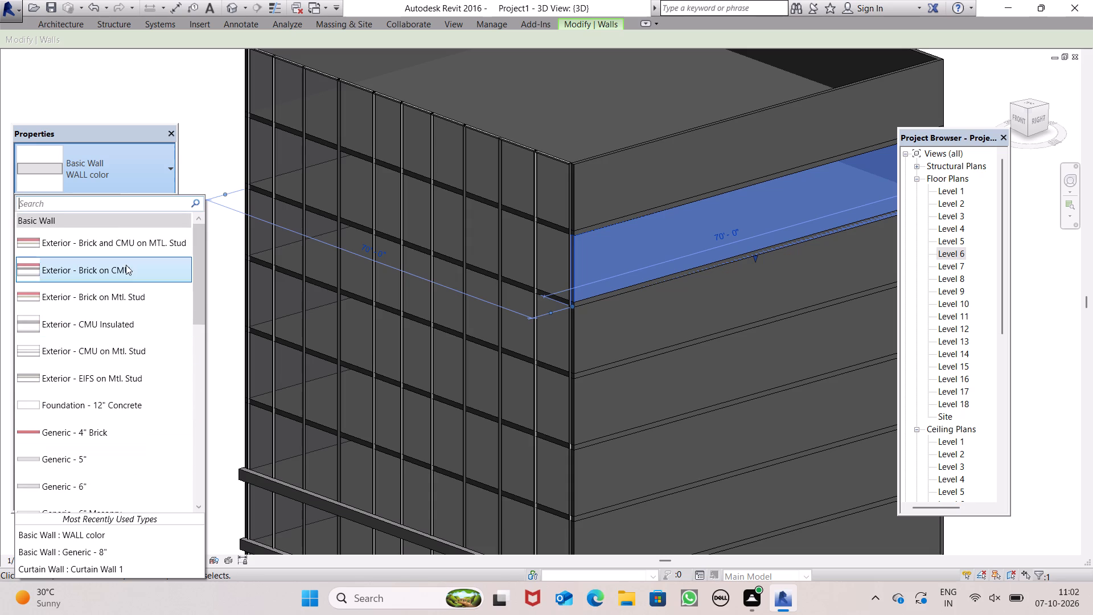
pyautogui.click(117, 179)
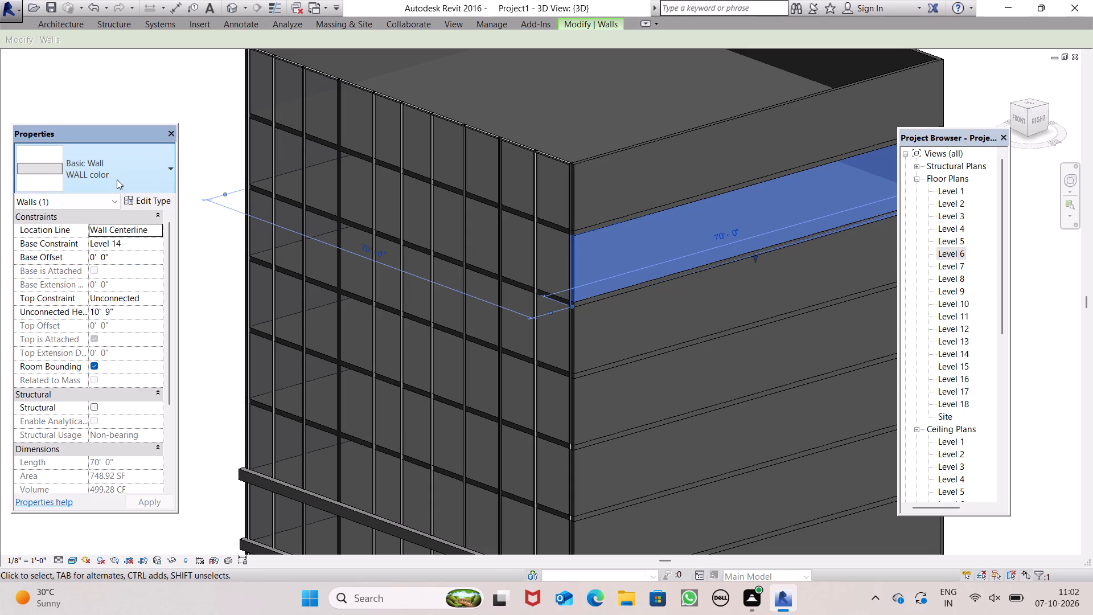
pyautogui.click(57, 182)
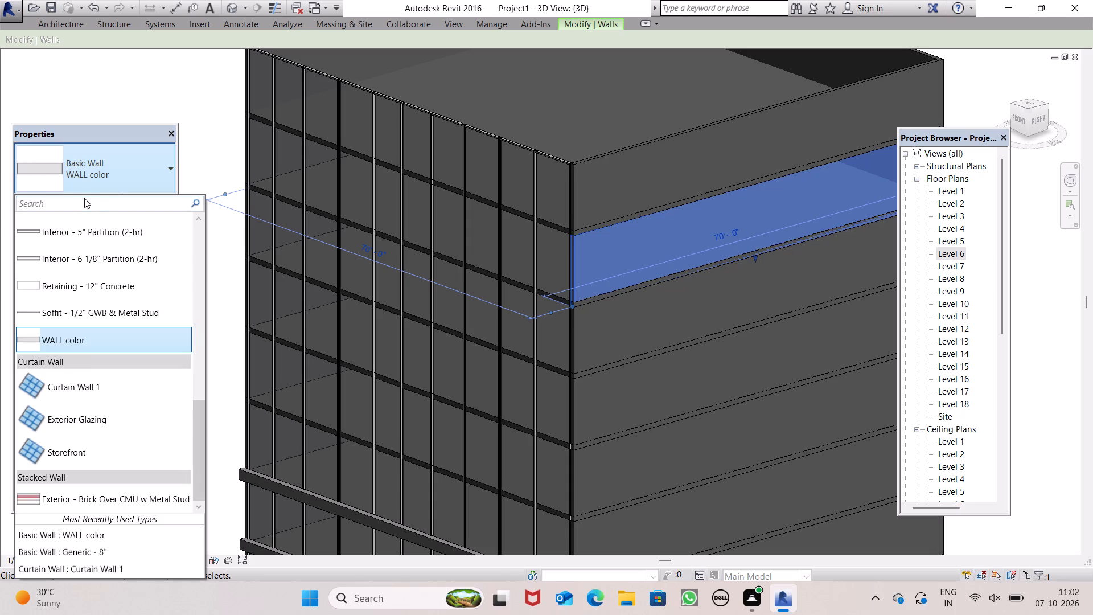
pyautogui.click(143, 182)
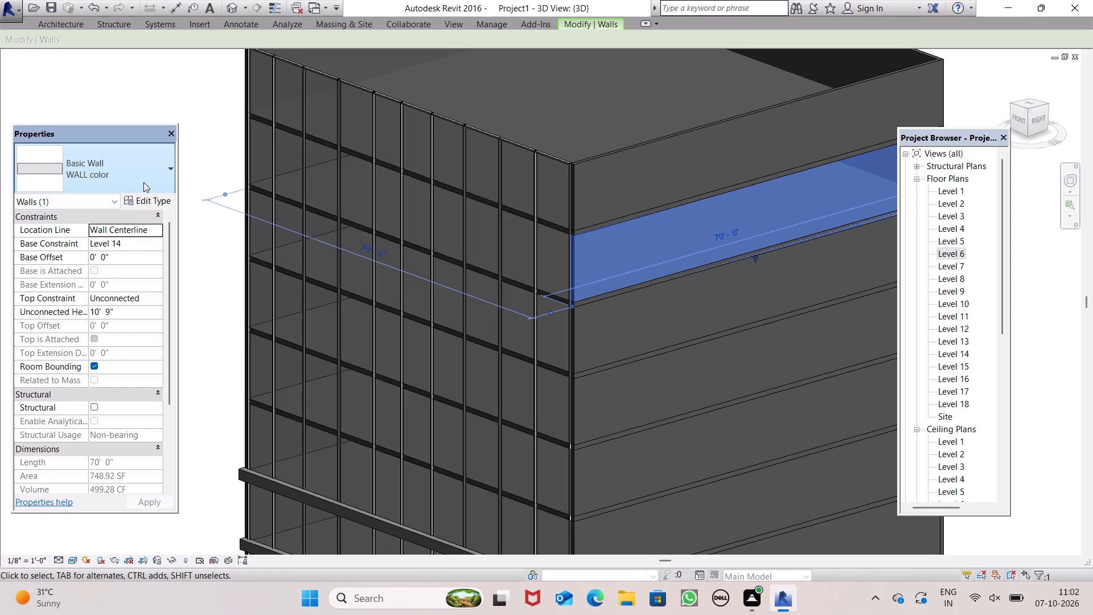
# Reapply White as the WALL color type's Coarse Scale Fill Color and add White to the custom colors.
pyautogui.click(138, 202)
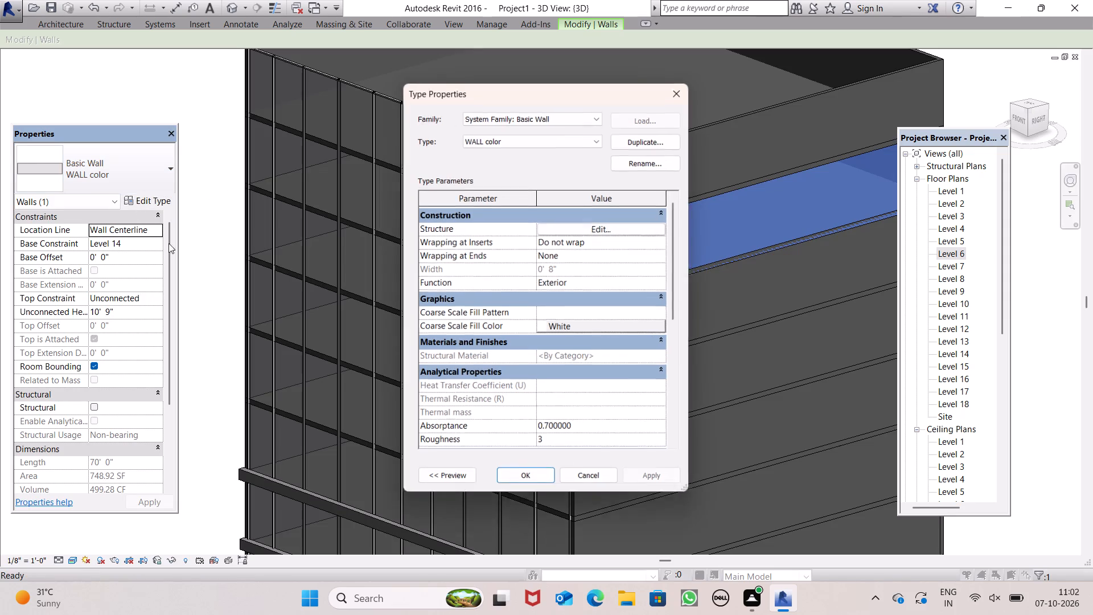
pyautogui.click(541, 333)
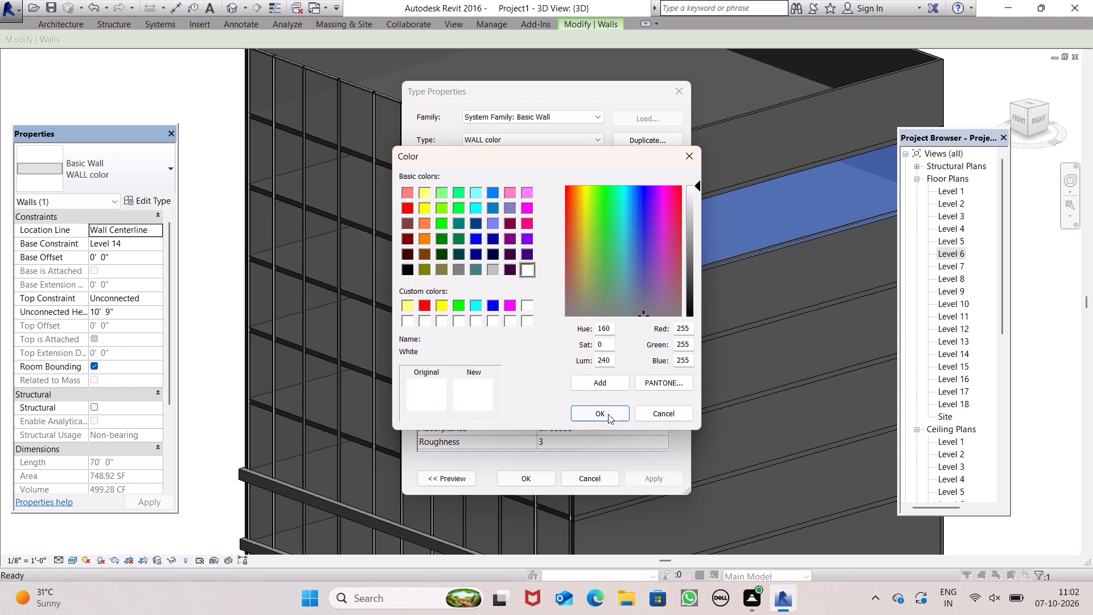
pyautogui.click(604, 389)
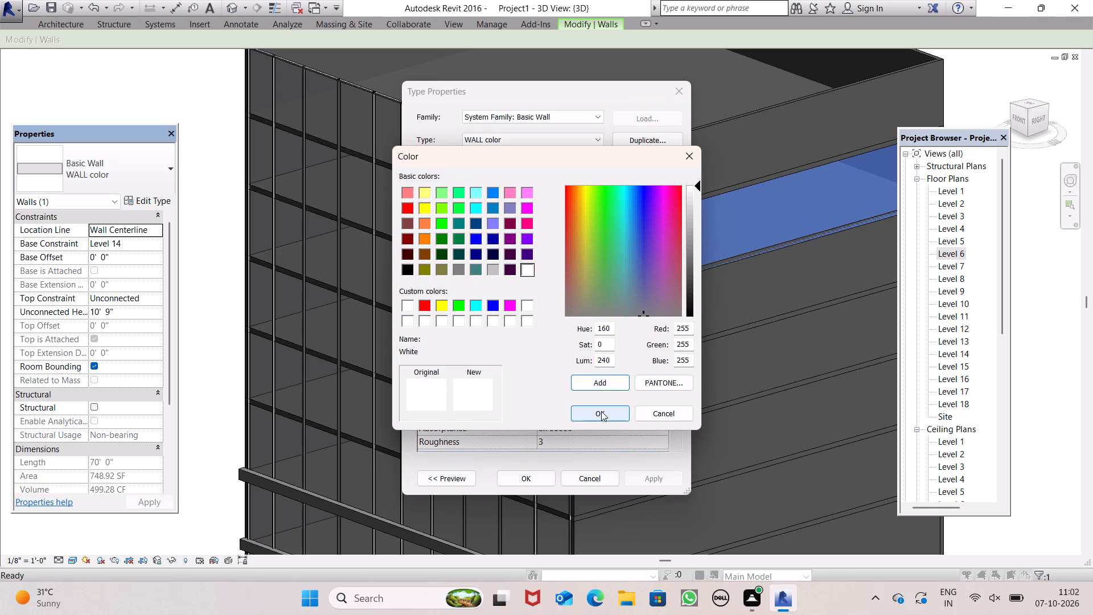
pyautogui.click(601, 411)
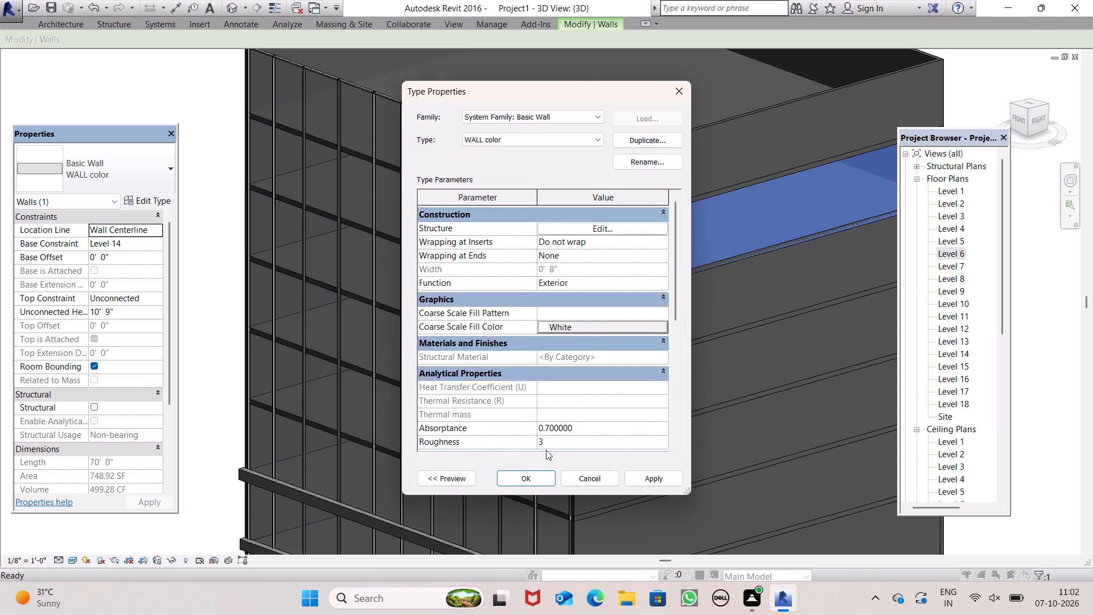
pyautogui.click(634, 479)
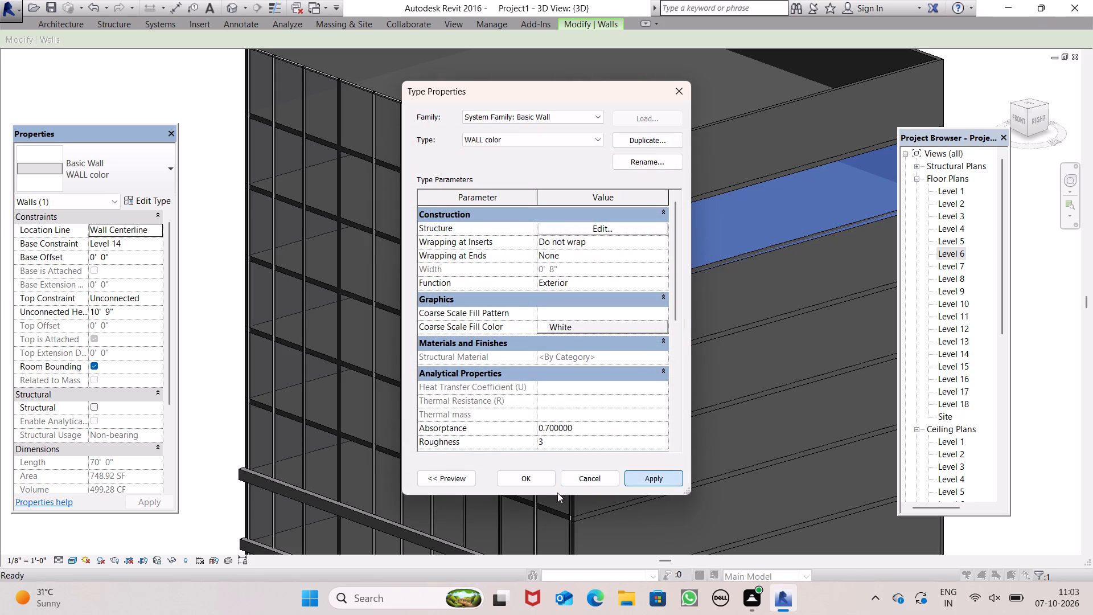
pyautogui.click(538, 480)
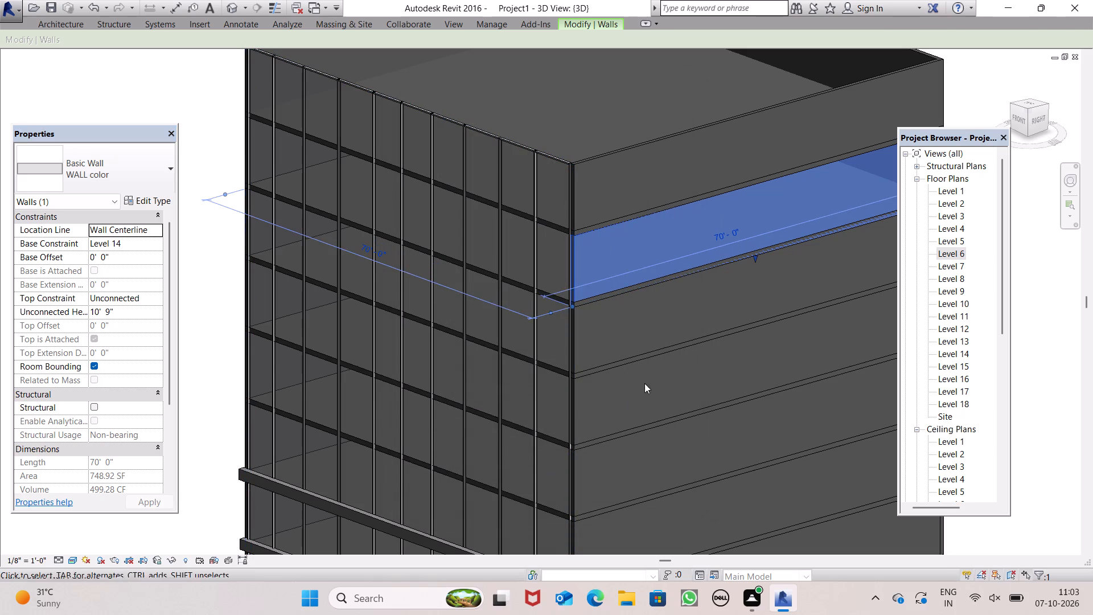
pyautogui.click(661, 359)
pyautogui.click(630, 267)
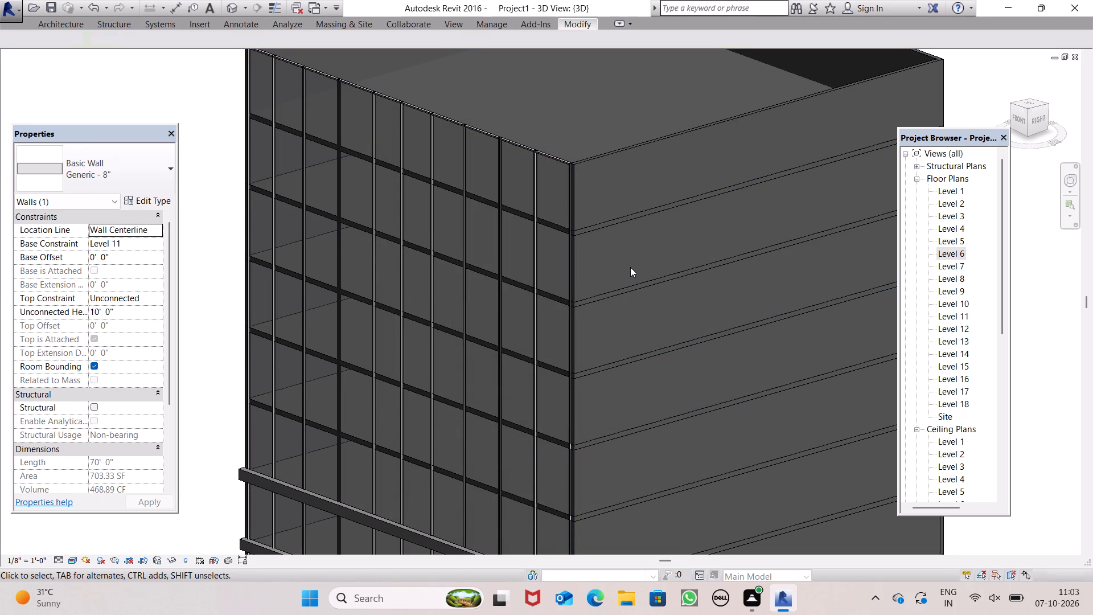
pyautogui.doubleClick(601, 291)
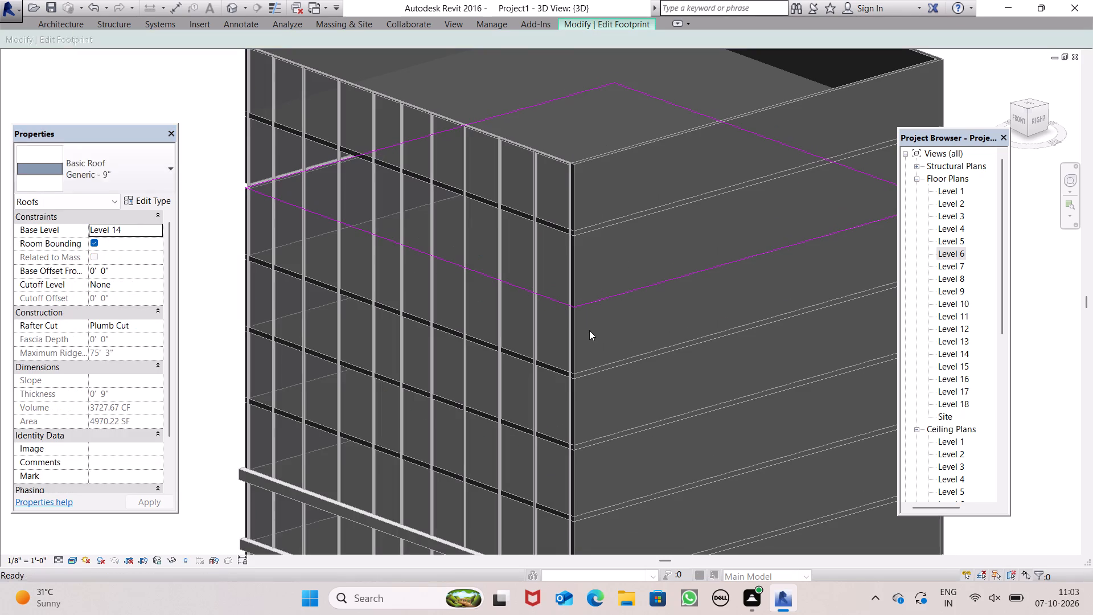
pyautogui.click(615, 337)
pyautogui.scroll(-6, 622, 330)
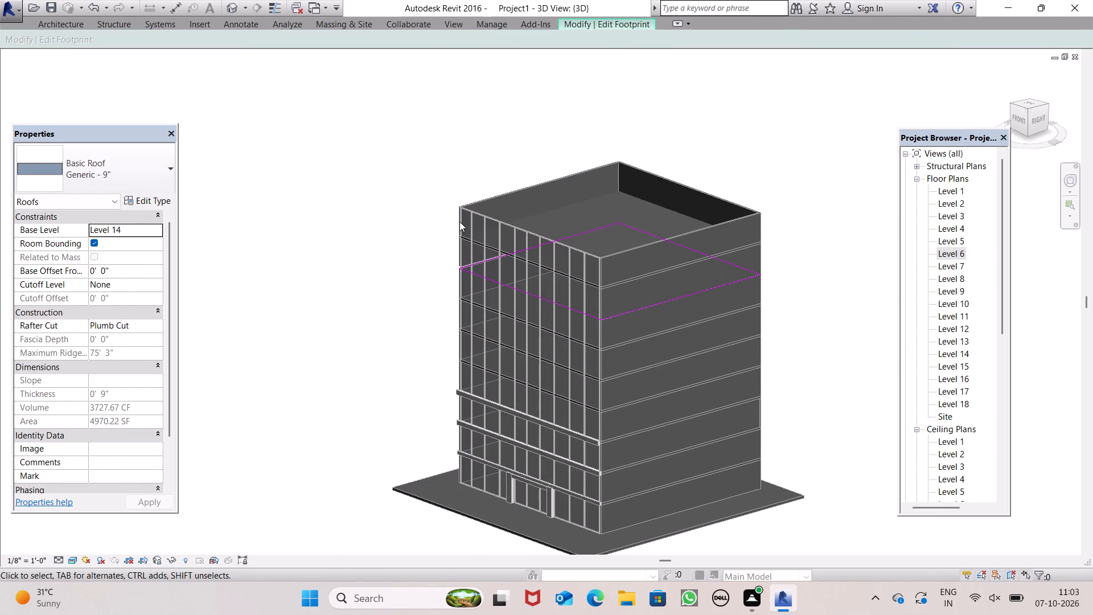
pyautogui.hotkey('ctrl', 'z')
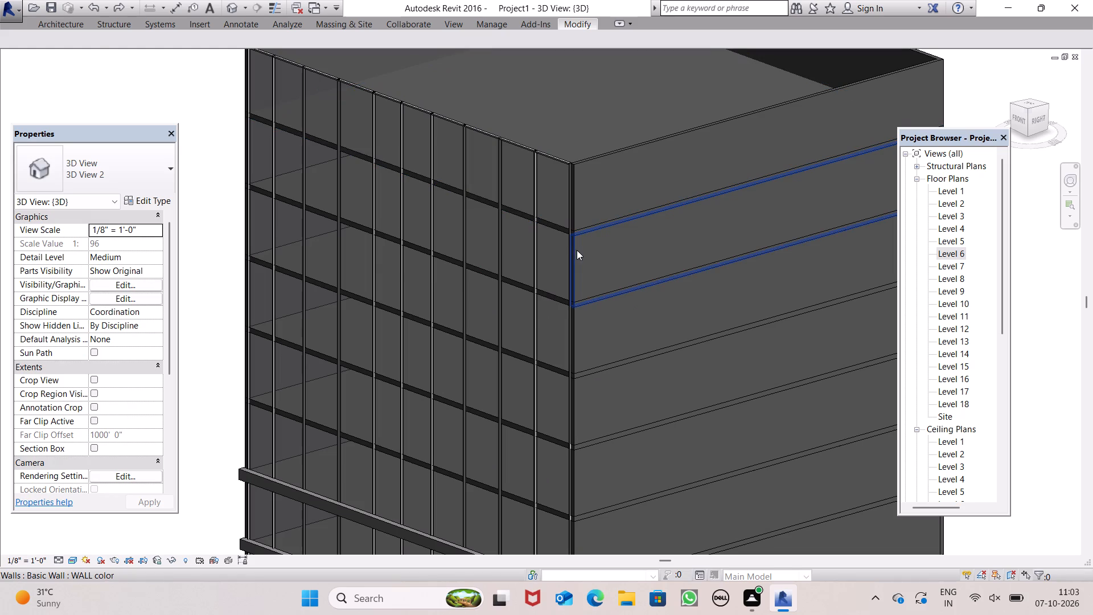
# Reselect the second side wall from the top and examine the available Basic Wall types, including those in its type properties.
pyautogui.click(580, 252)
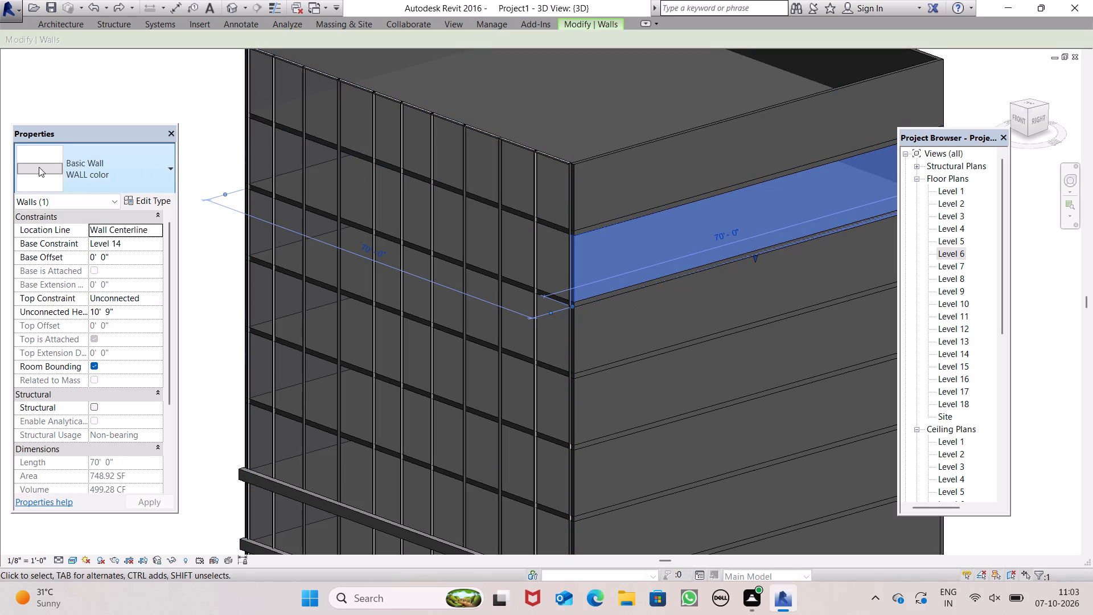
pyautogui.click(39, 167)
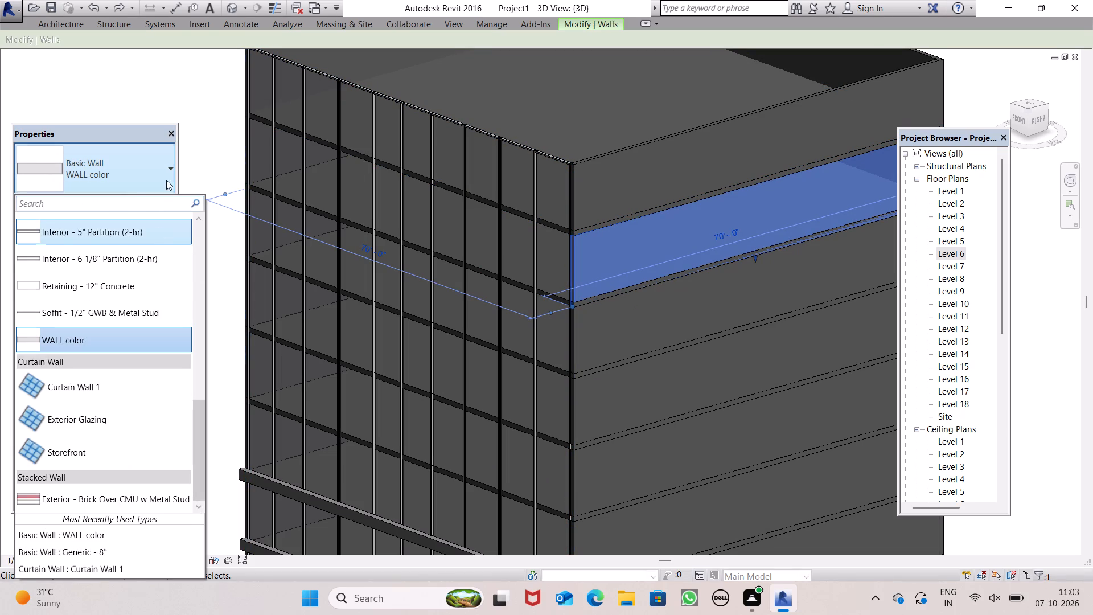
pyautogui.click(167, 171)
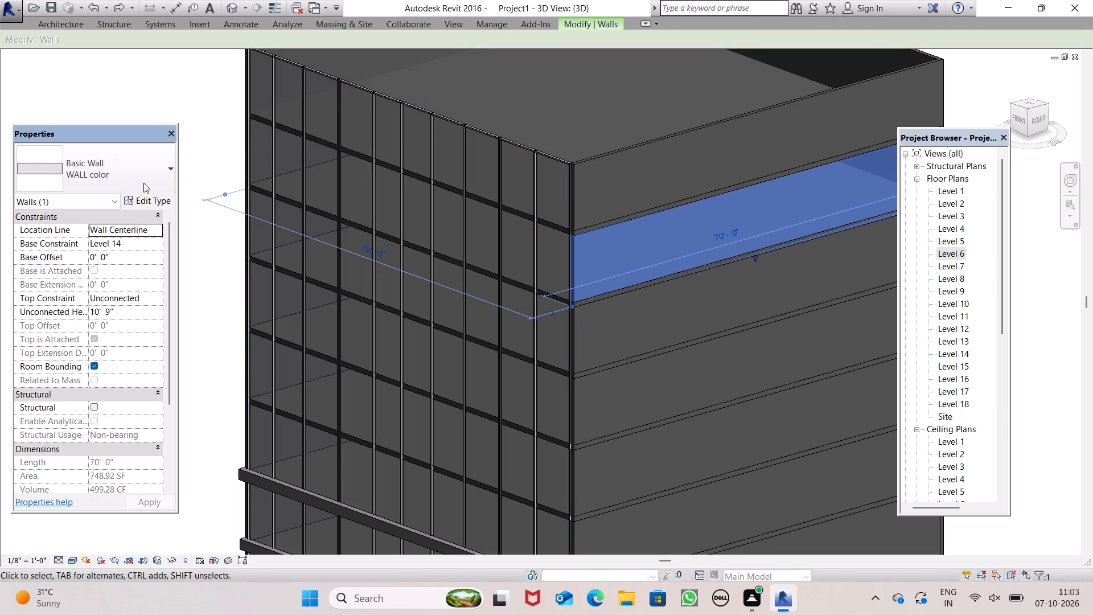
pyautogui.click(146, 199)
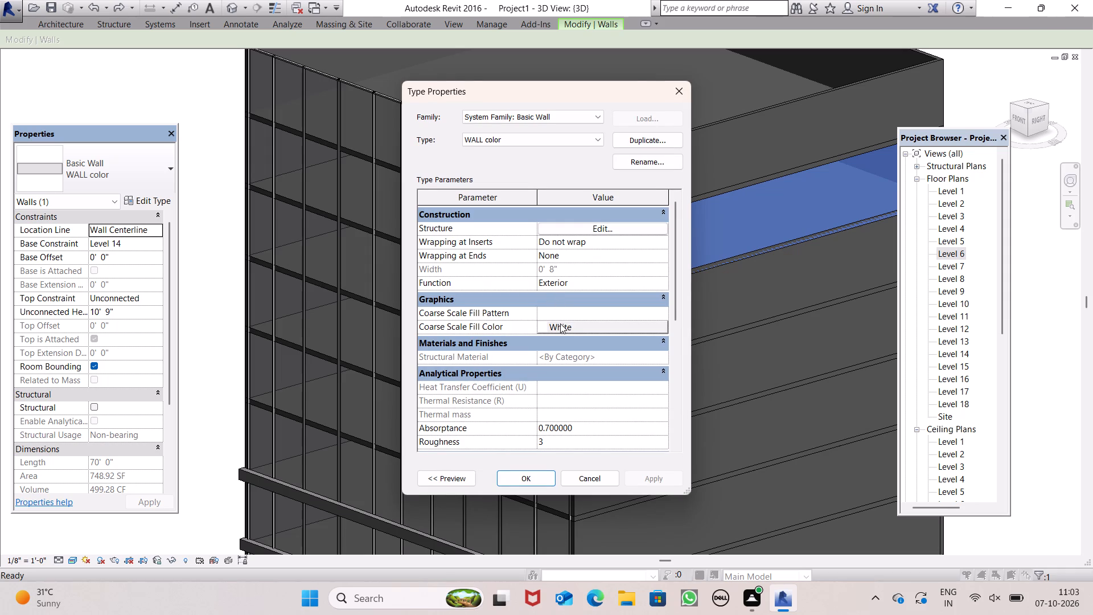
pyautogui.click(600, 133)
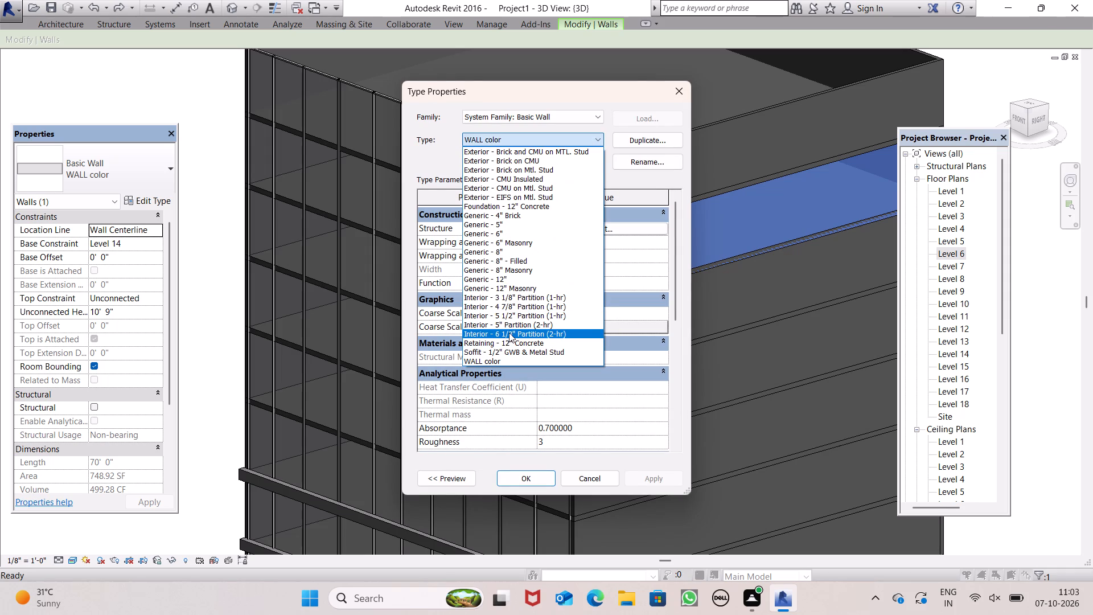
pyautogui.scroll(5, 509, 333)
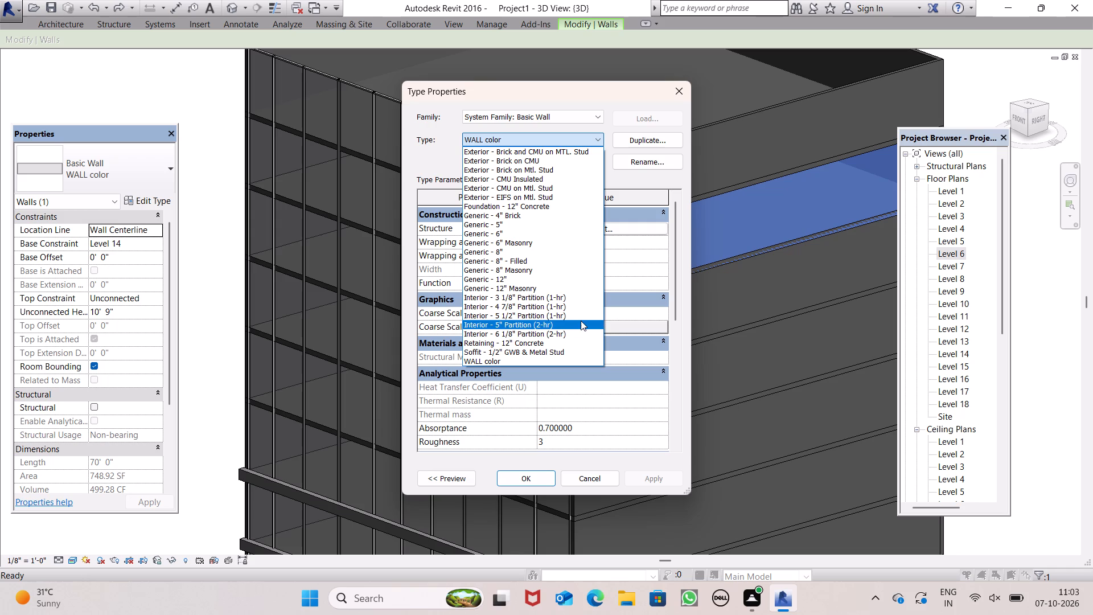
pyautogui.scroll(-1, 581, 321)
pyautogui.click(660, 404)
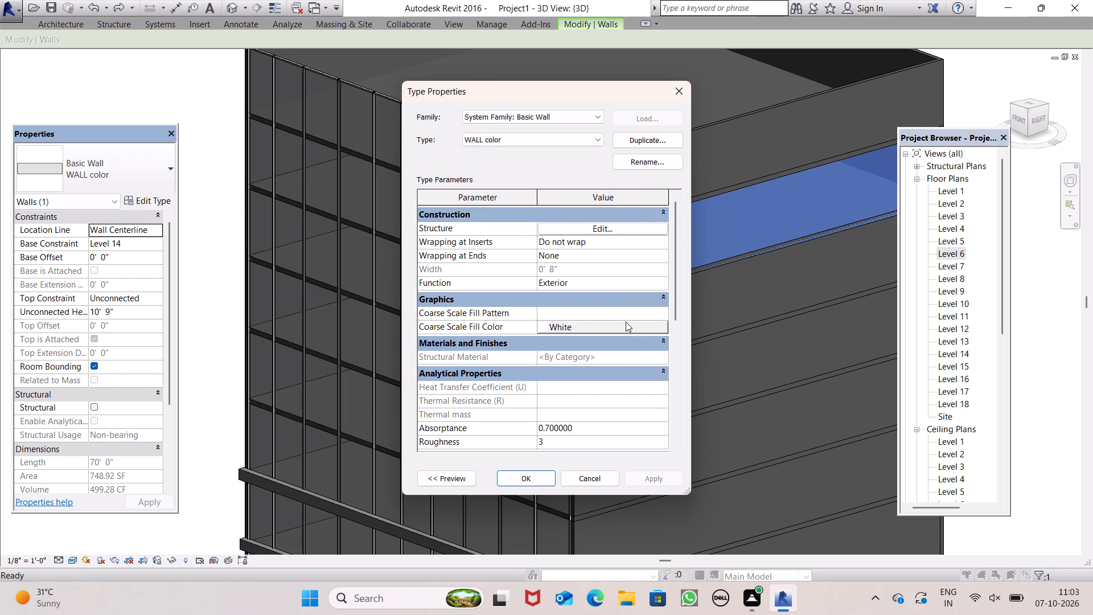
# Apply White again as the WALL color type's Coarse Scale Fill Color and deselect the wall.
pyautogui.click(635, 325)
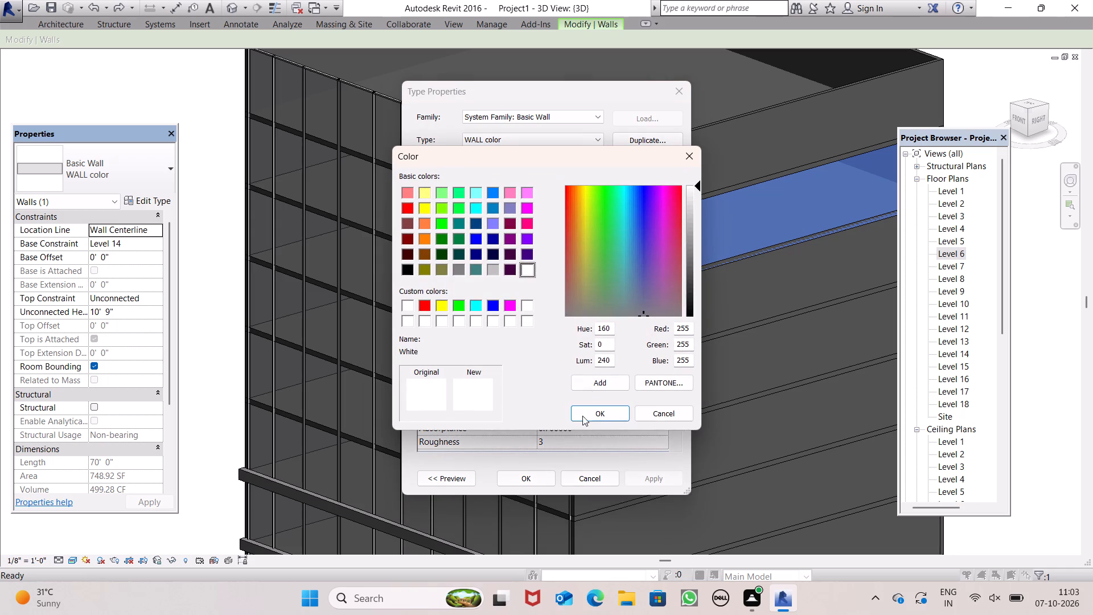
pyautogui.click(581, 412)
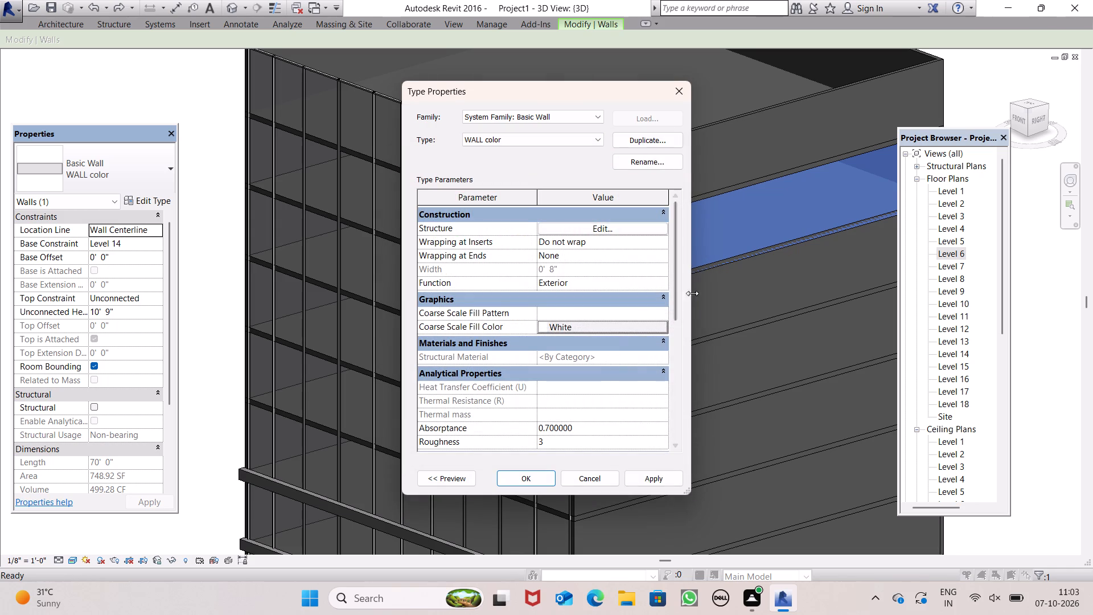
pyautogui.click(653, 475)
pyautogui.click(532, 483)
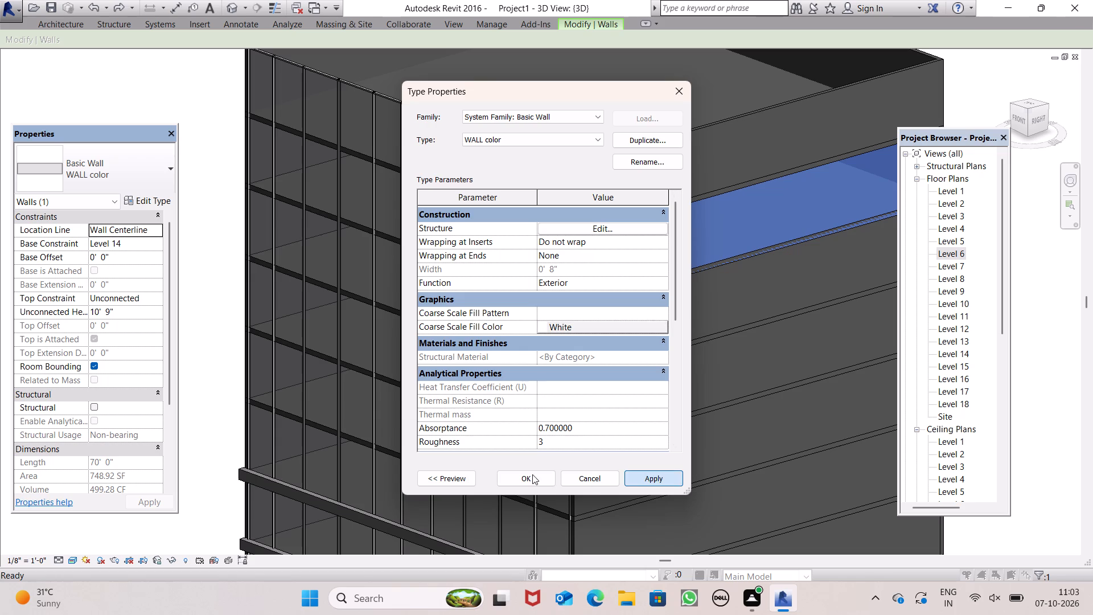
pyautogui.click(667, 363)
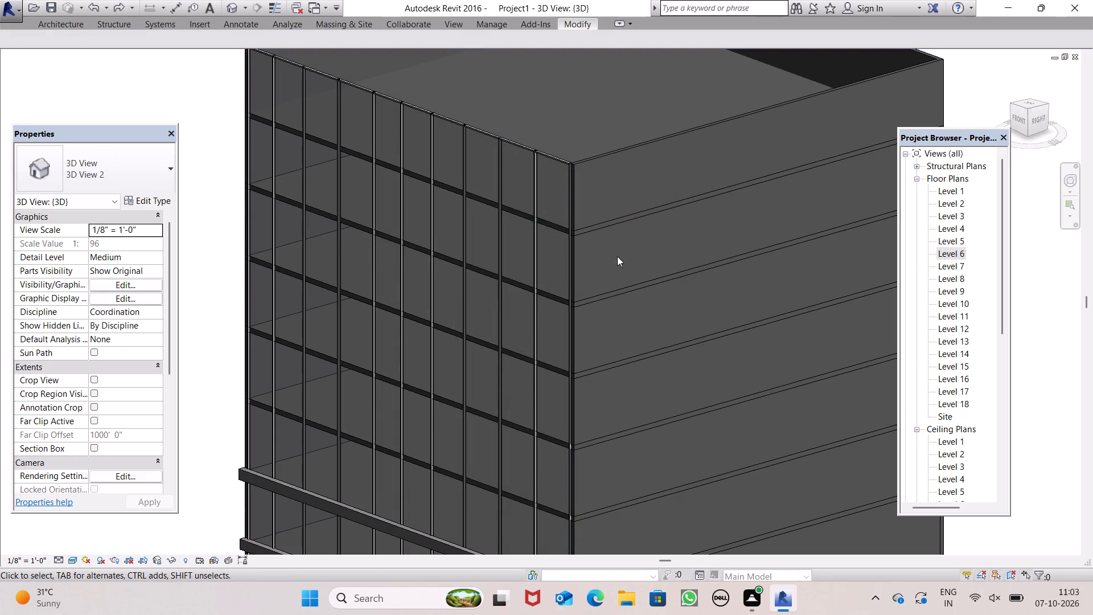
# Select the second side wall from the top and duplicate its WALL color type as a new type named color.
pyautogui.click(593, 233)
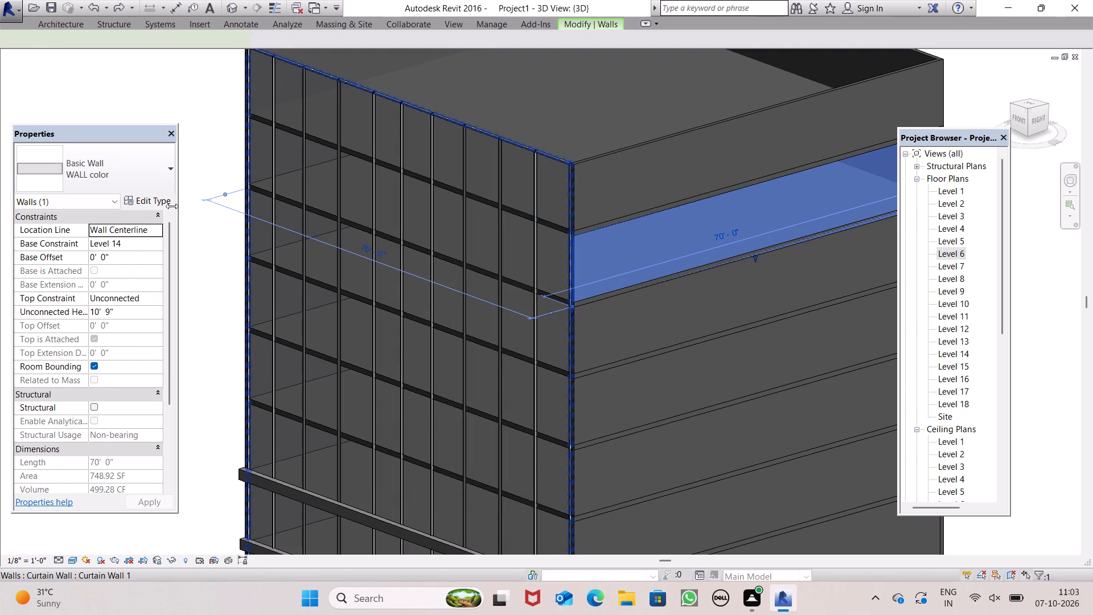
pyautogui.click(153, 200)
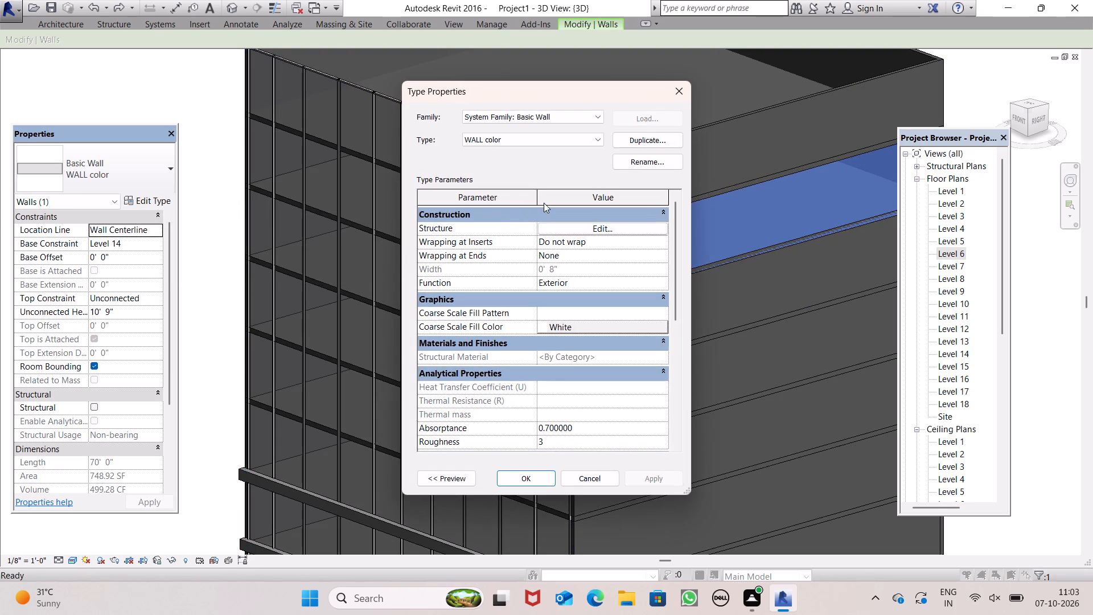
pyautogui.click(633, 139)
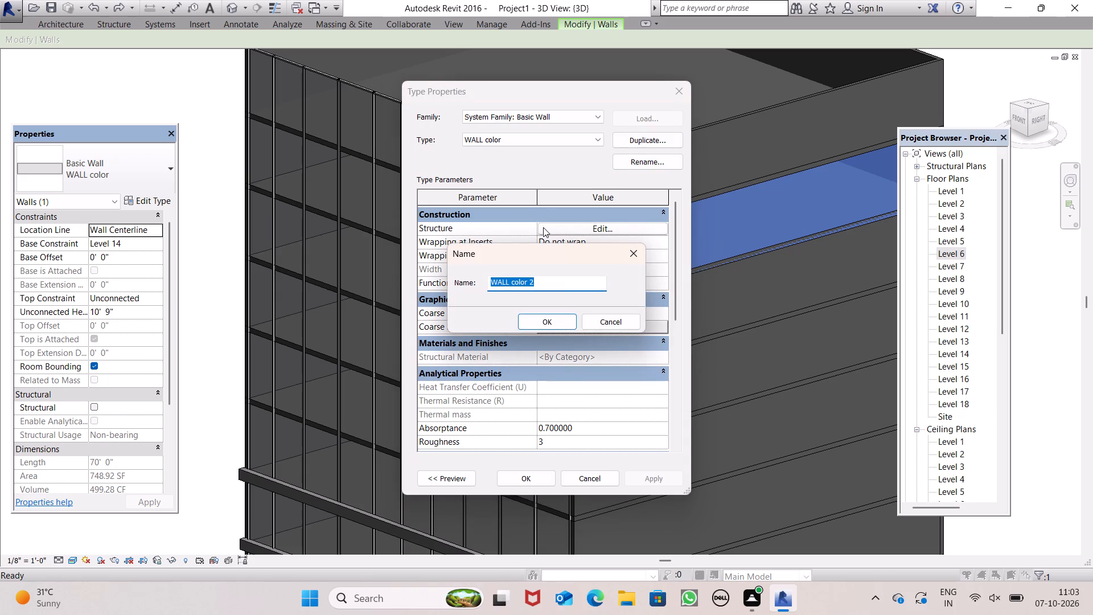
pyautogui.press('BackSpace')
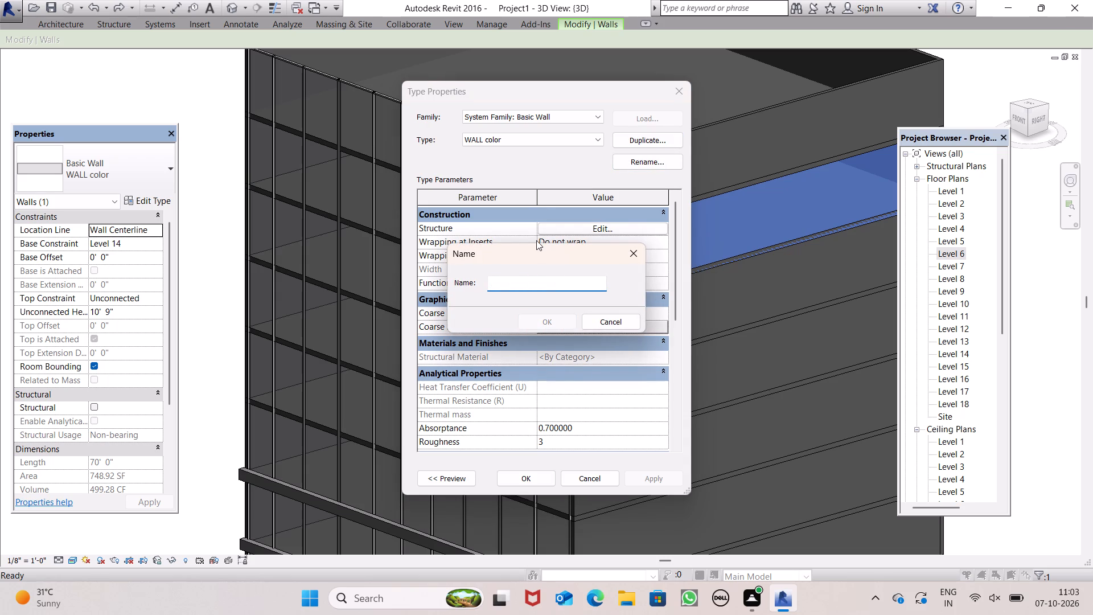
pyautogui.write('color')
pyautogui.press('Return')
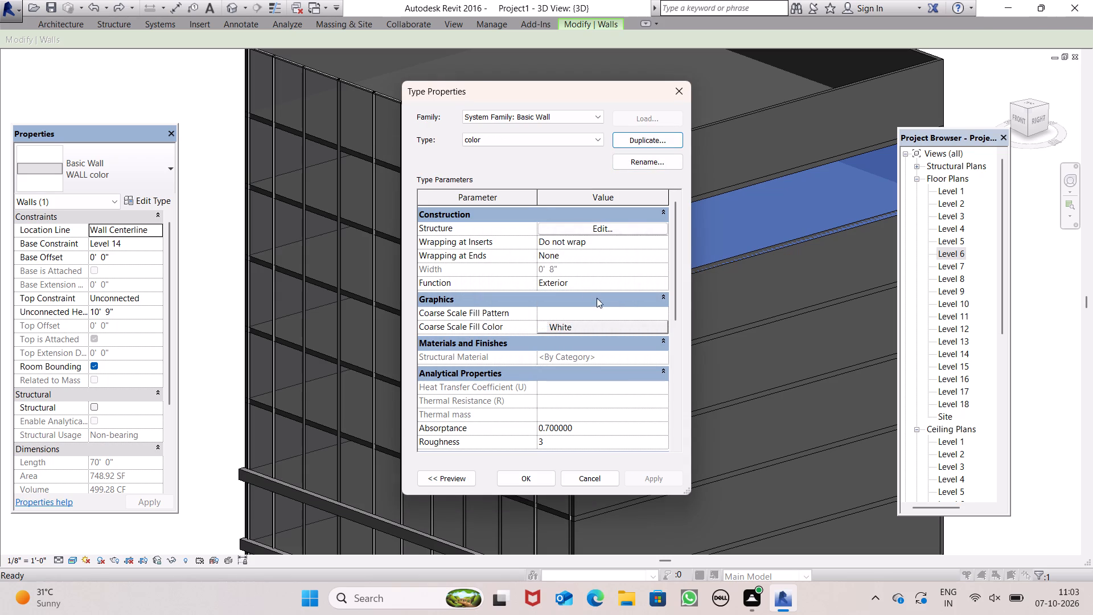
# Set the color type's Coarse Scale Fill Color to dark red RGB 128-000-000, add it to the custom colors and apply the type.
pyautogui.click(549, 329)
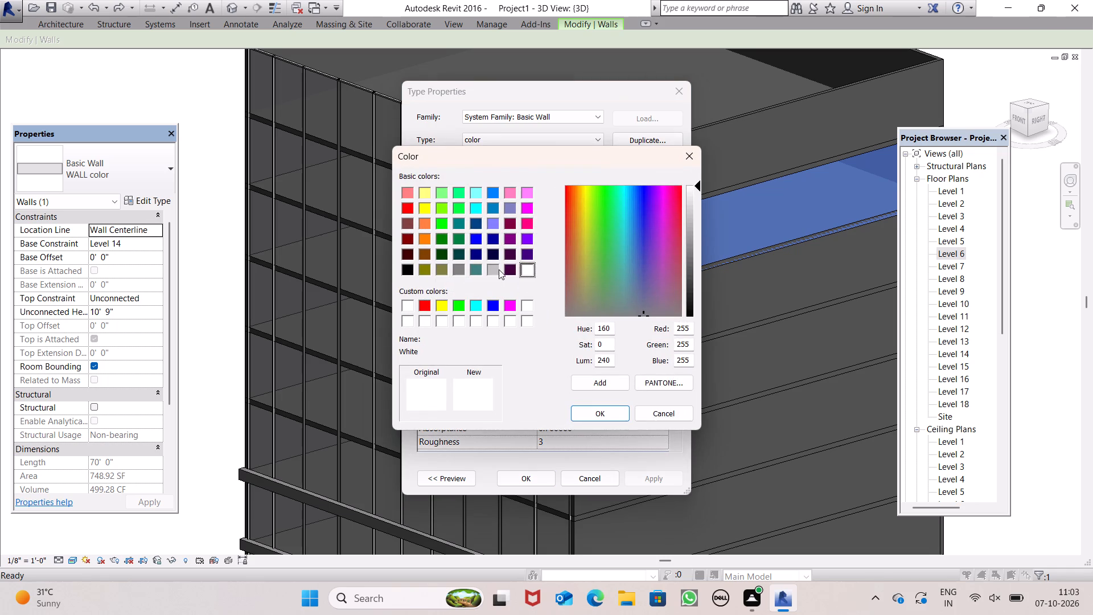
pyautogui.click(410, 241)
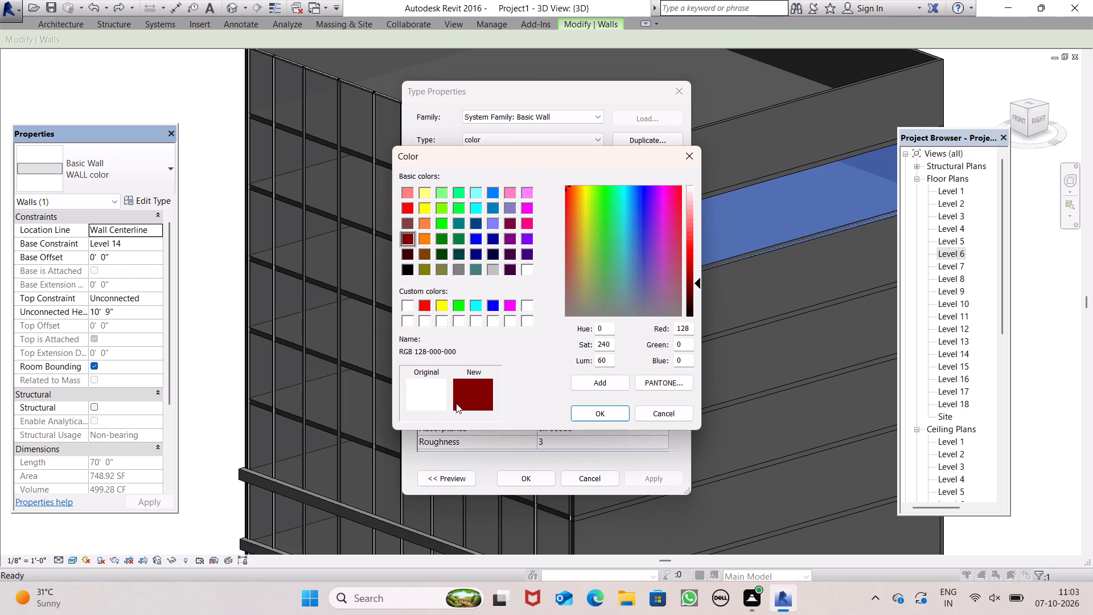
pyautogui.click(405, 388)
pyautogui.click(582, 384)
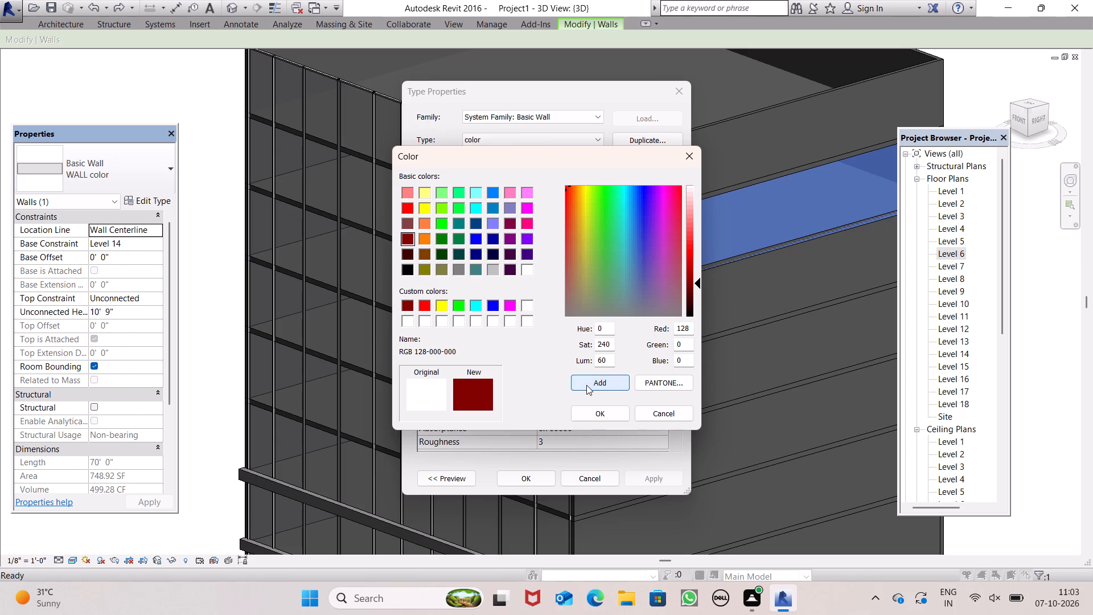
pyautogui.click(411, 388)
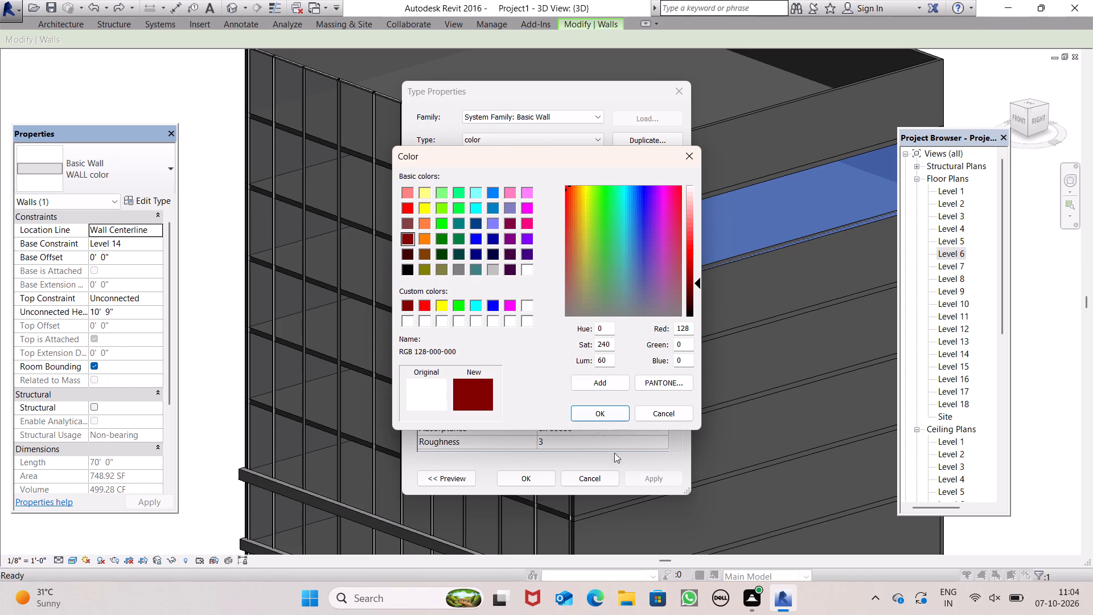
pyautogui.click(617, 413)
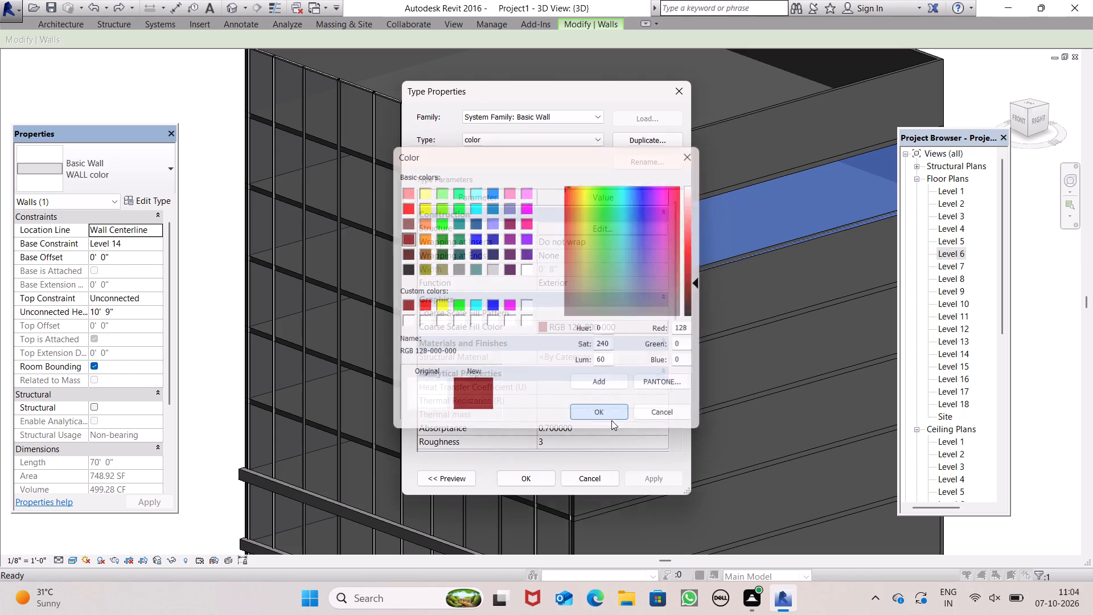
pyautogui.click(649, 481)
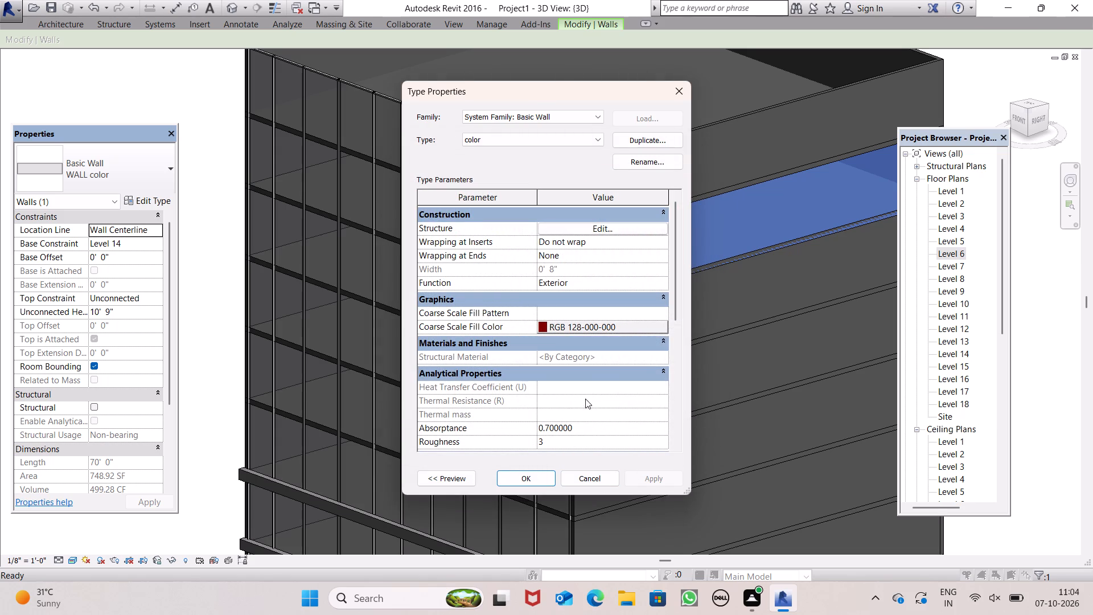
pyautogui.click(580, 323)
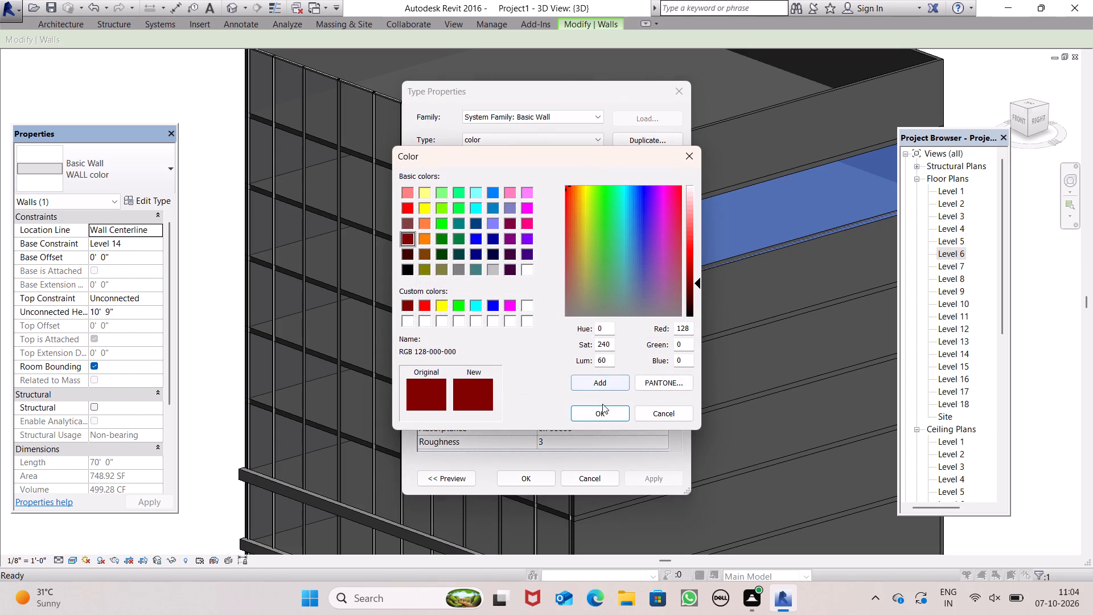
pyautogui.click(604, 409)
pyautogui.doubleClick(639, 478)
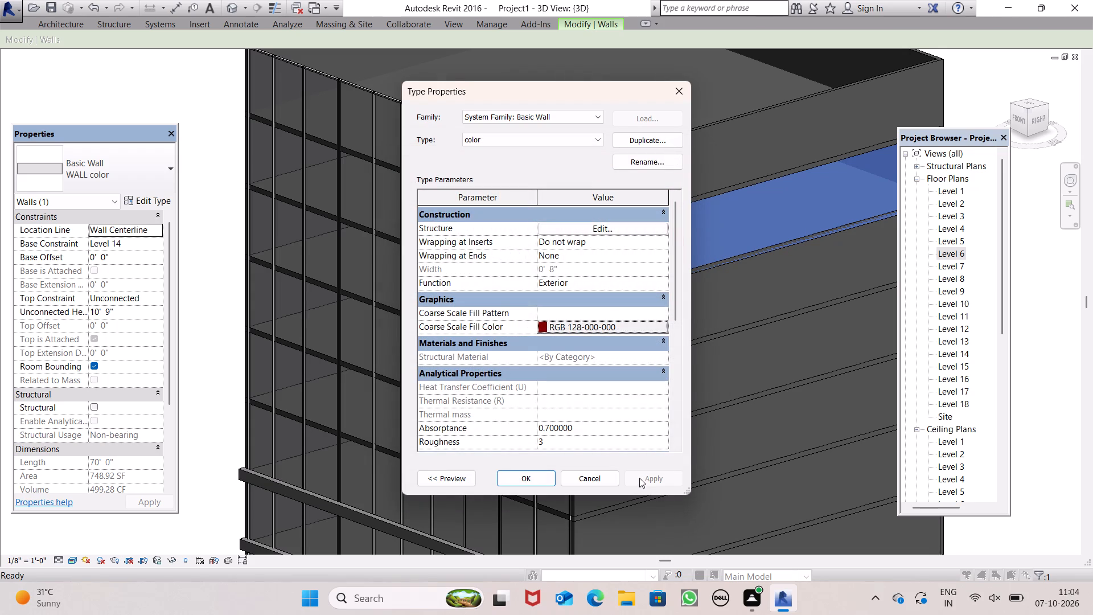
pyautogui.click(521, 481)
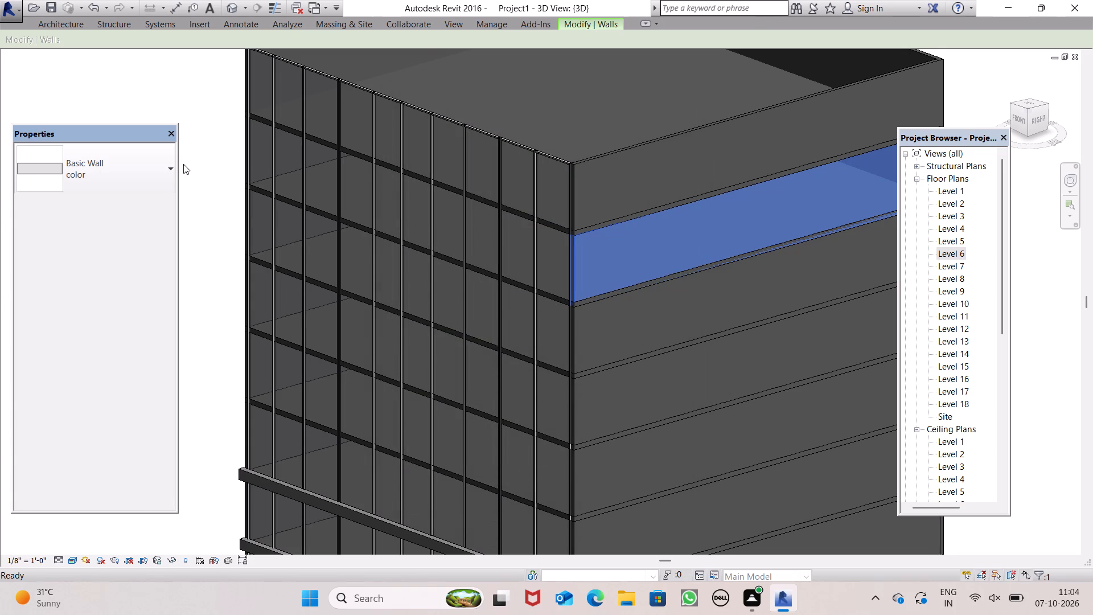
# Look through the available wall types for the selected side wall, keep Basic Wall color and deselect the wall.
pyautogui.click(166, 171)
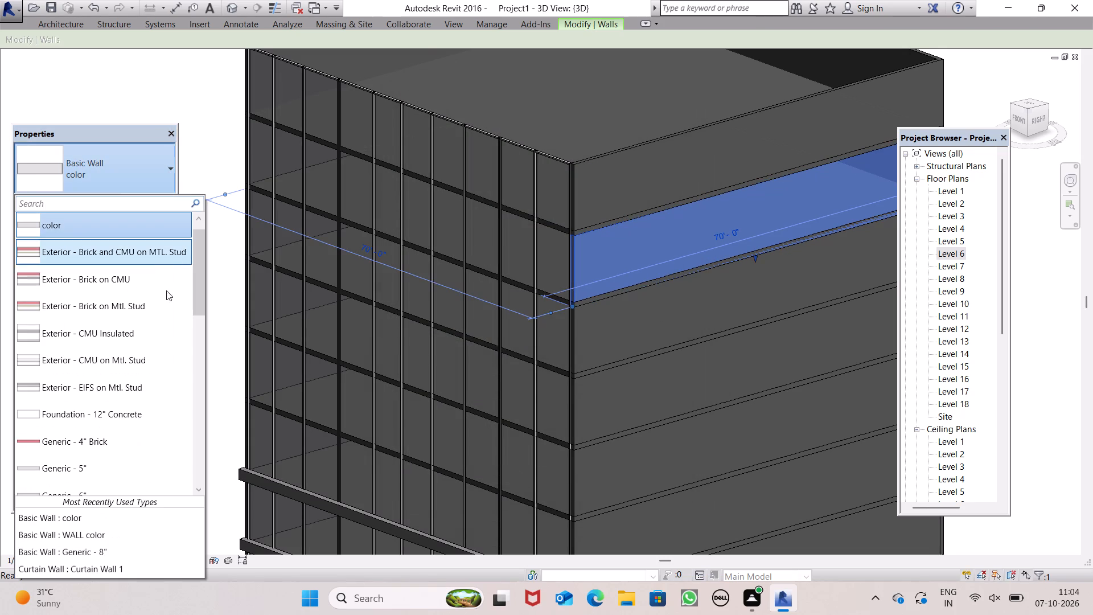
pyautogui.scroll(-15, 155, 347)
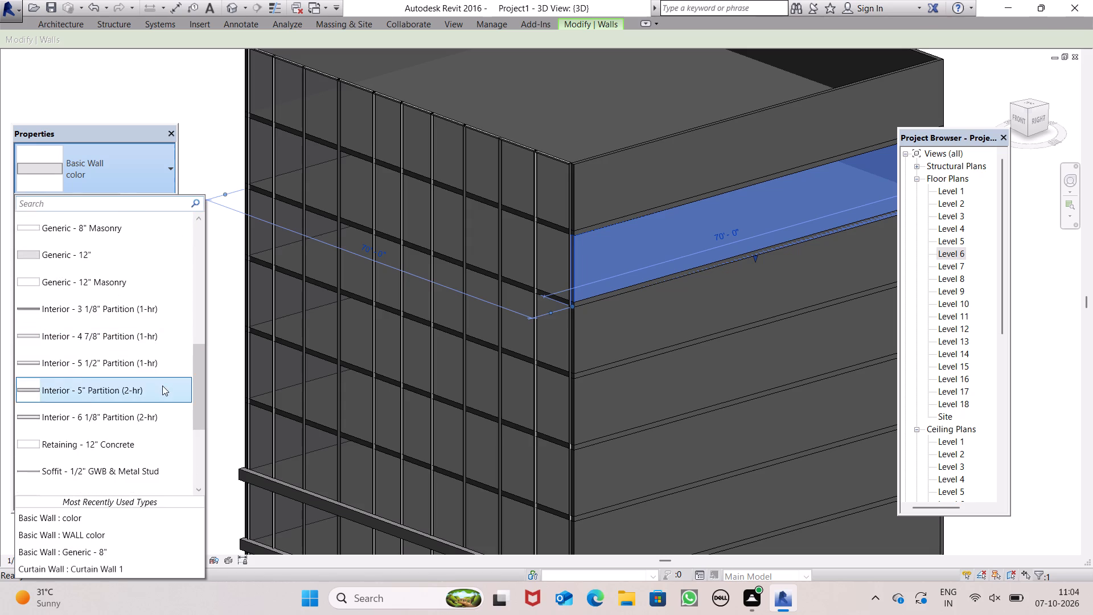
pyautogui.scroll(-10, 162, 386)
pyautogui.scroll(7, 163, 385)
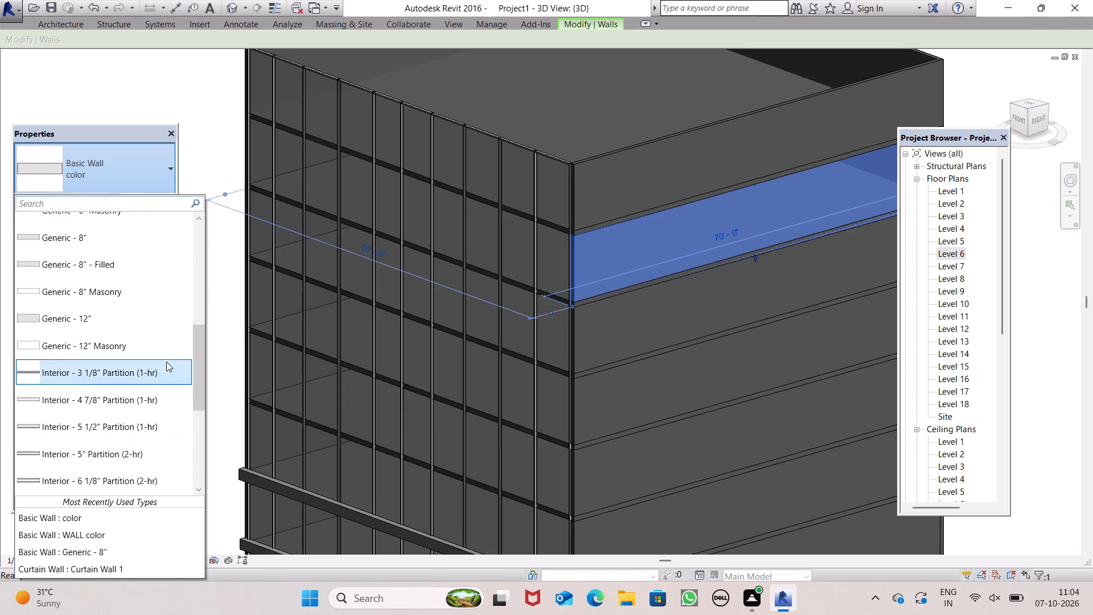
pyautogui.scroll(6, 166, 362)
pyautogui.scroll(-1, 166, 362)
pyautogui.scroll(16, 166, 362)
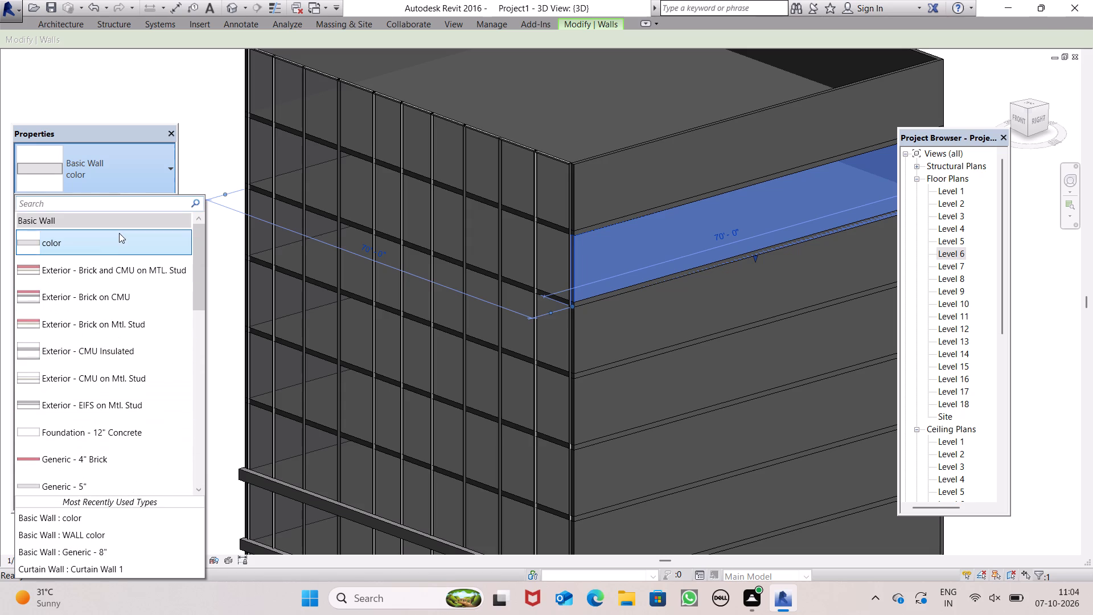
pyautogui.click(117, 253)
pyautogui.click(610, 252)
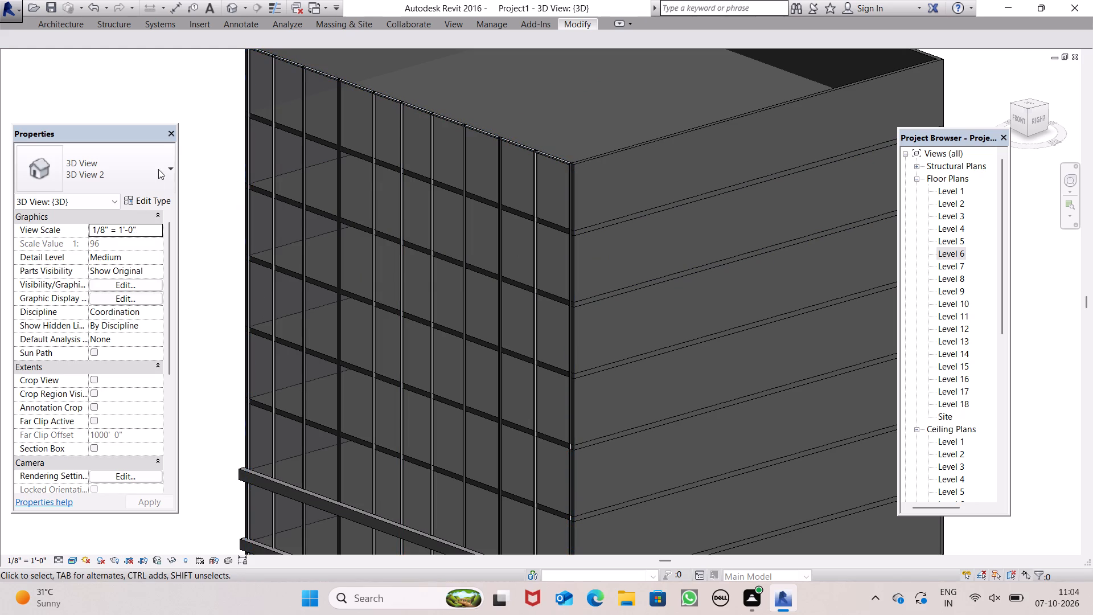
# Change the view's type from 3D View 2 to 3D View.
pyautogui.click(174, 164)
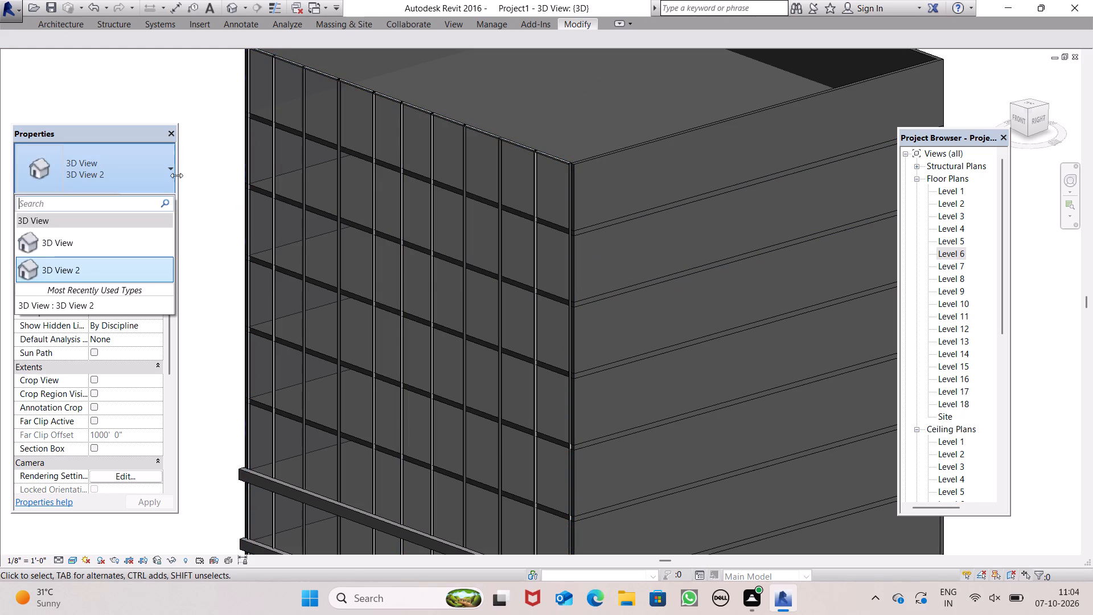
pyautogui.click(32, 270)
pyautogui.click(137, 176)
pyautogui.click(54, 246)
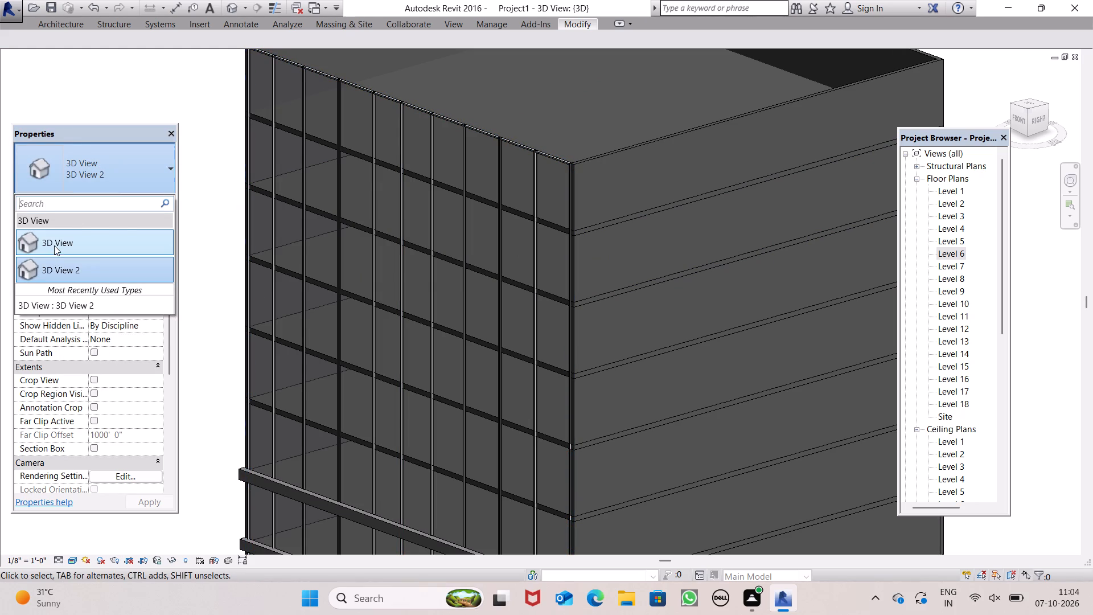
pyautogui.click(590, 239)
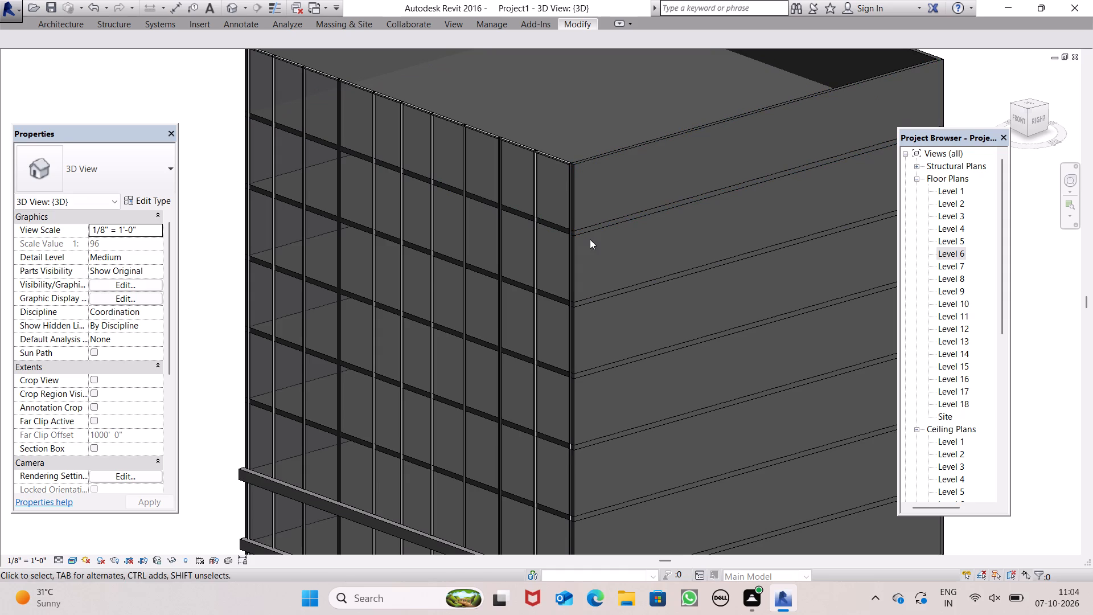
# Reselect the second side wall from the top, recheck its color type among the available Basic Wall types and examine the whole building.
pyautogui.click(592, 233)
pyautogui.click(184, 168)
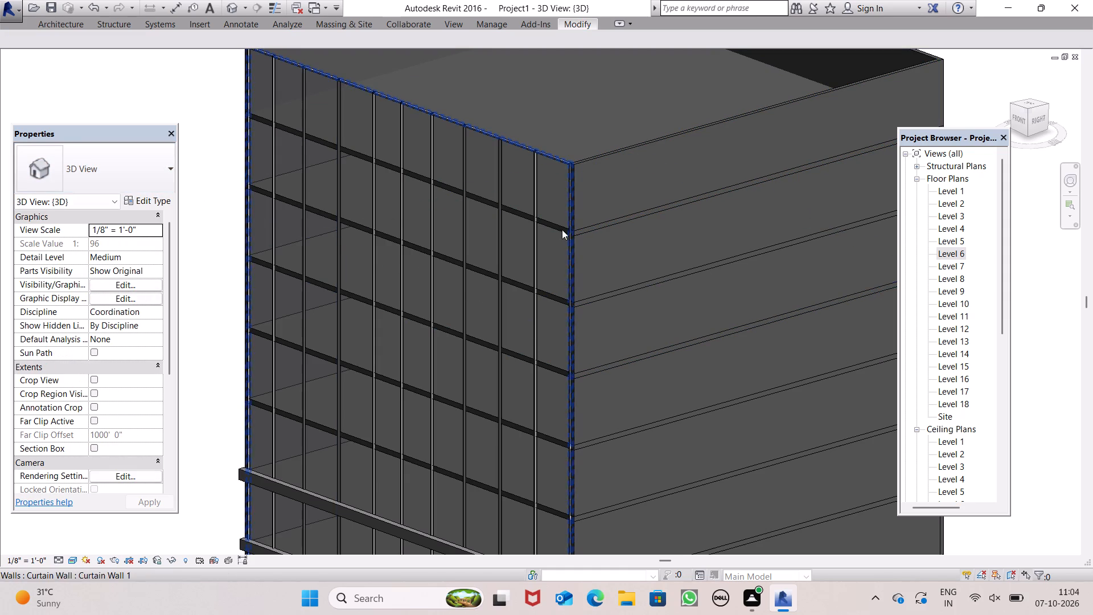
pyautogui.click(584, 236)
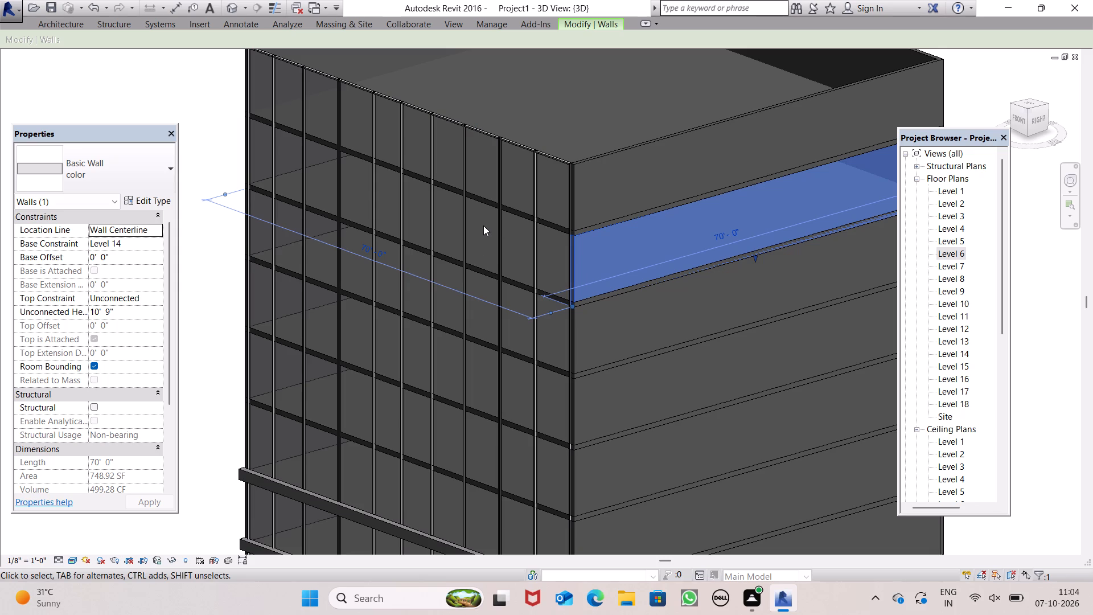
pyautogui.click(166, 170)
pyautogui.click(138, 241)
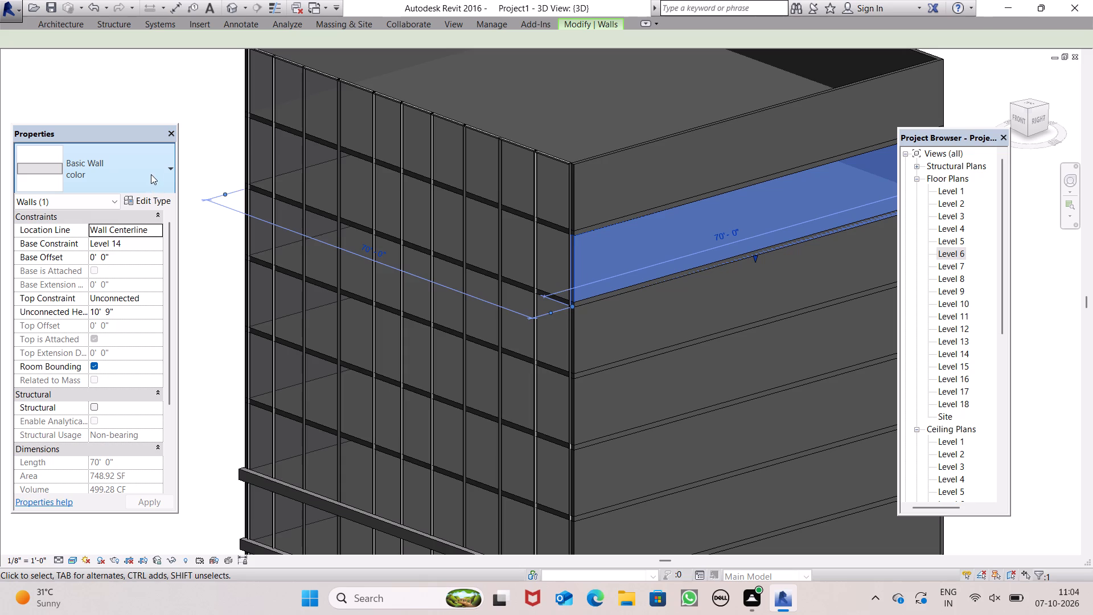
pyautogui.click(166, 166)
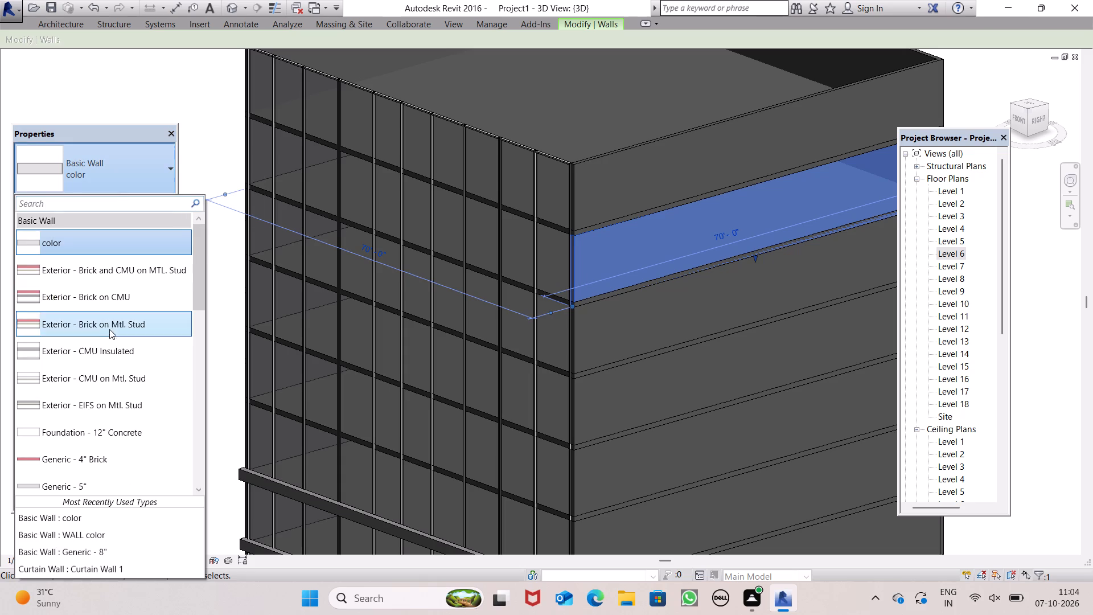
pyautogui.click(196, 122)
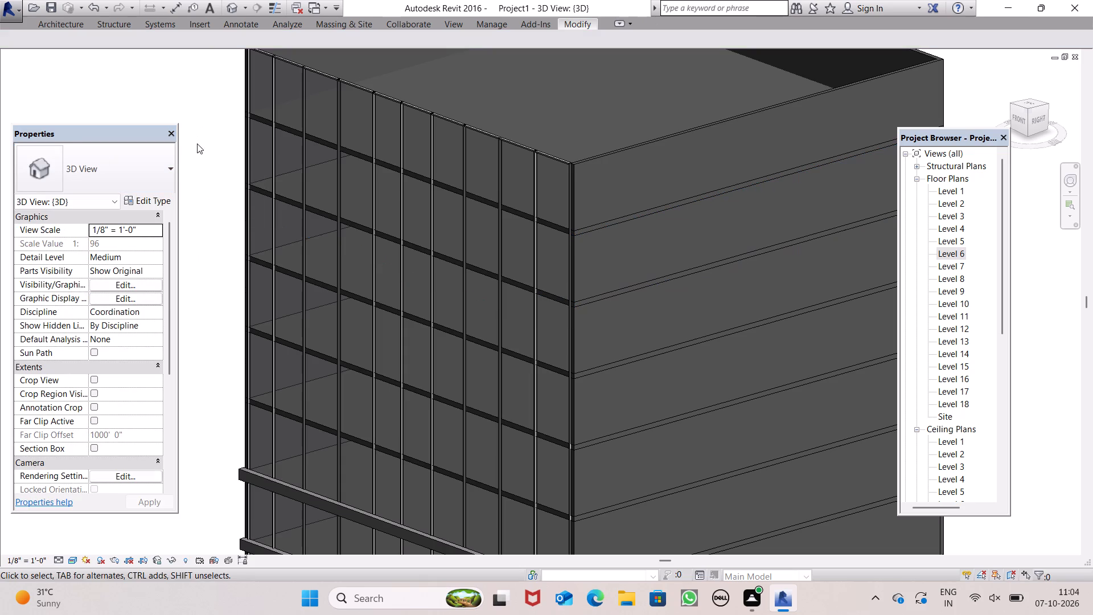
pyautogui.press('space')
pyautogui.click(209, 106)
pyautogui.scroll(-4, 491, 116)
pyautogui.scroll(1, 667, 456)
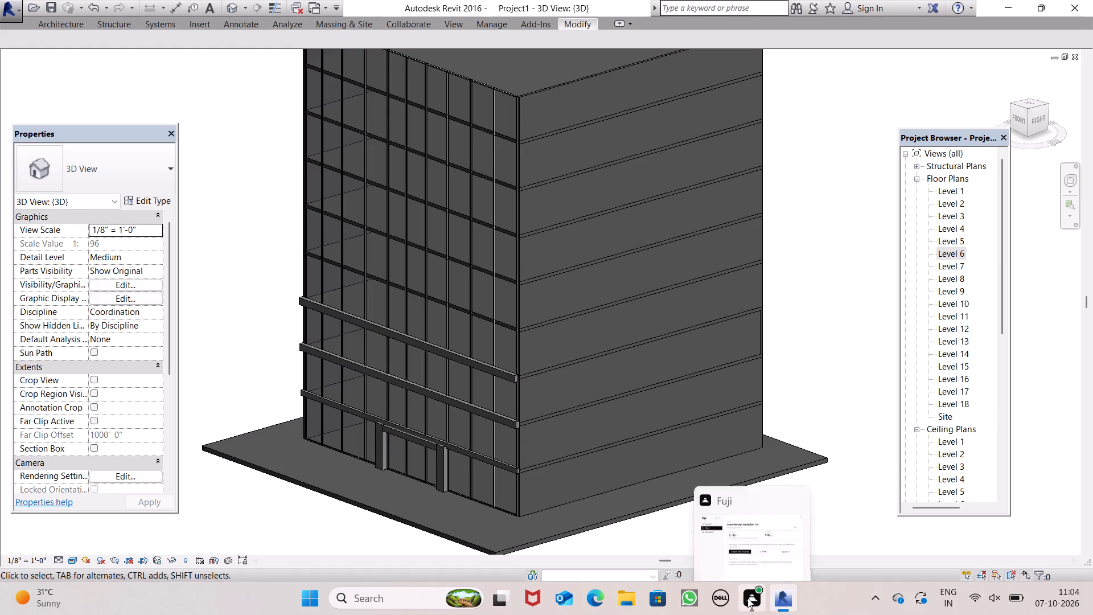
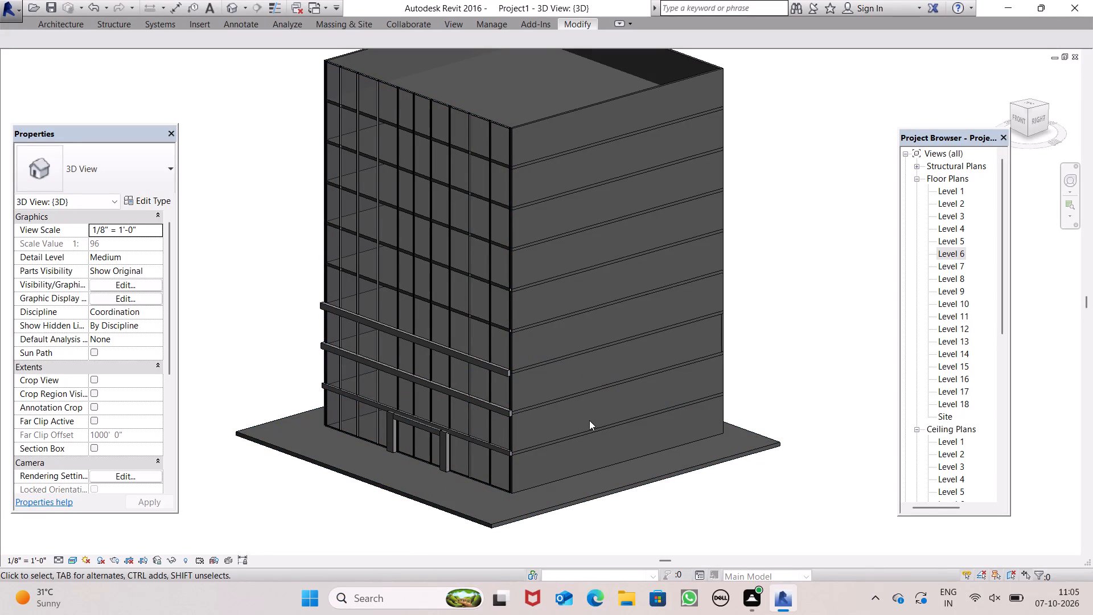
# Duplicate the basic wall type of the topmost wall on the building's left face under the name sm.
pyautogui.scroll(-4, 623, 341)
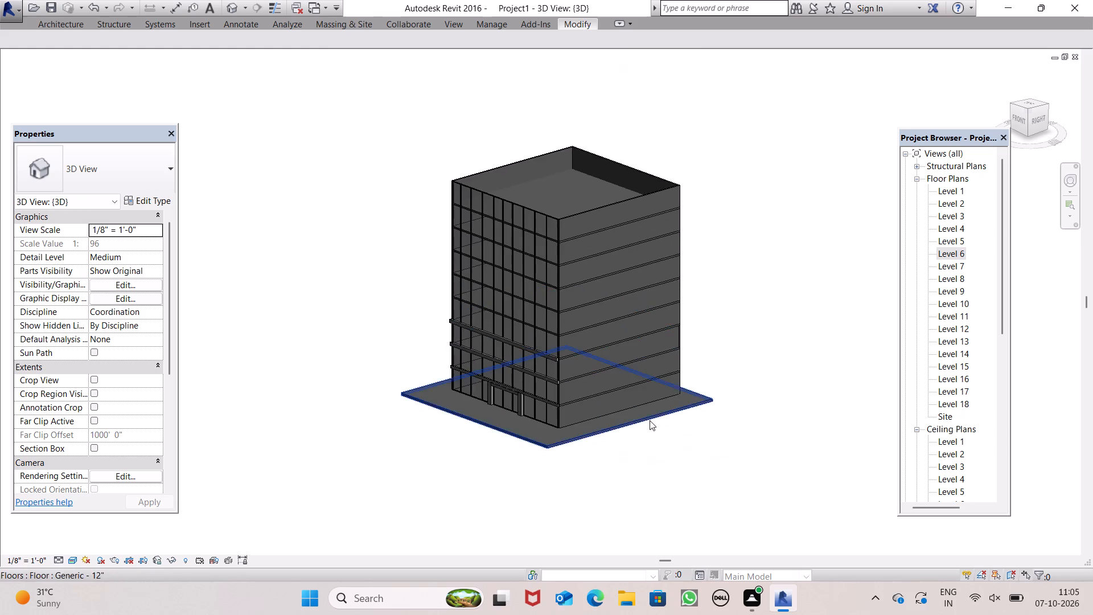
pyautogui.keyDown('shift'); pyautogui.moveTo(650, 420); pyautogui.dragTo(850, 370, button='middle'); pyautogui.keyUp('shift')
pyautogui.scroll(3, 561, 355)
pyautogui.keyDown('shift'); pyautogui.moveTo(585, 361); pyautogui.dragTo(691, 374, button='middle'); pyautogui.keyUp('shift')
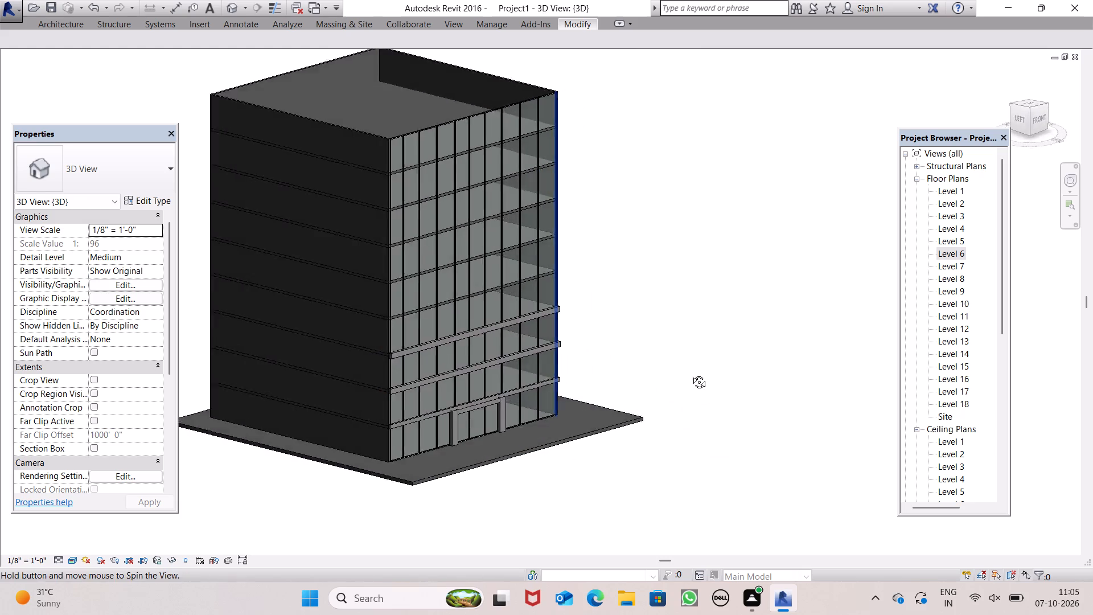
pyautogui.keyDown('shift'); pyautogui.moveTo(691, 374); pyautogui.dragTo(736, 358, button='middle'); pyautogui.keyUp('shift')
pyautogui.keyDown('shift'); pyautogui.scroll(1, 702, 366); pyautogui.keyUp('shift')
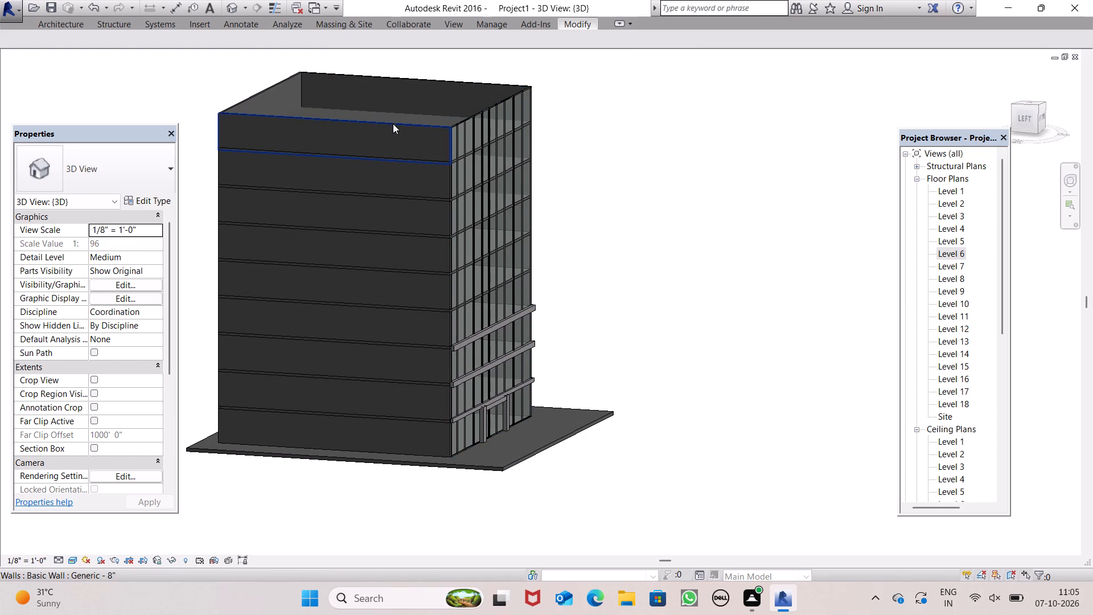
pyautogui.click(393, 125)
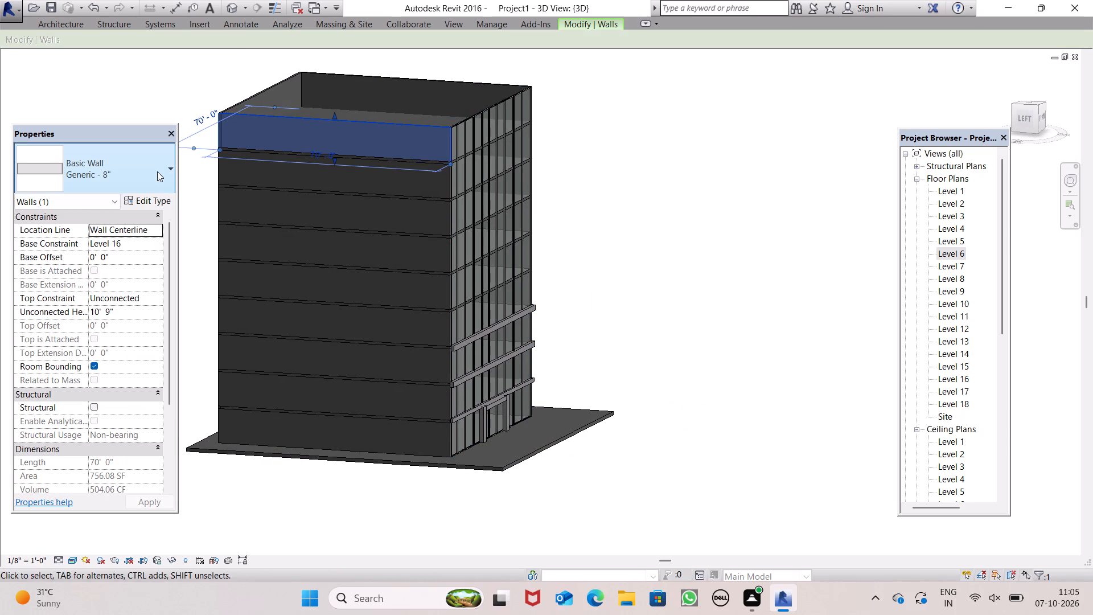
pyautogui.click(174, 166)
pyautogui.click(165, 168)
pyautogui.click(146, 202)
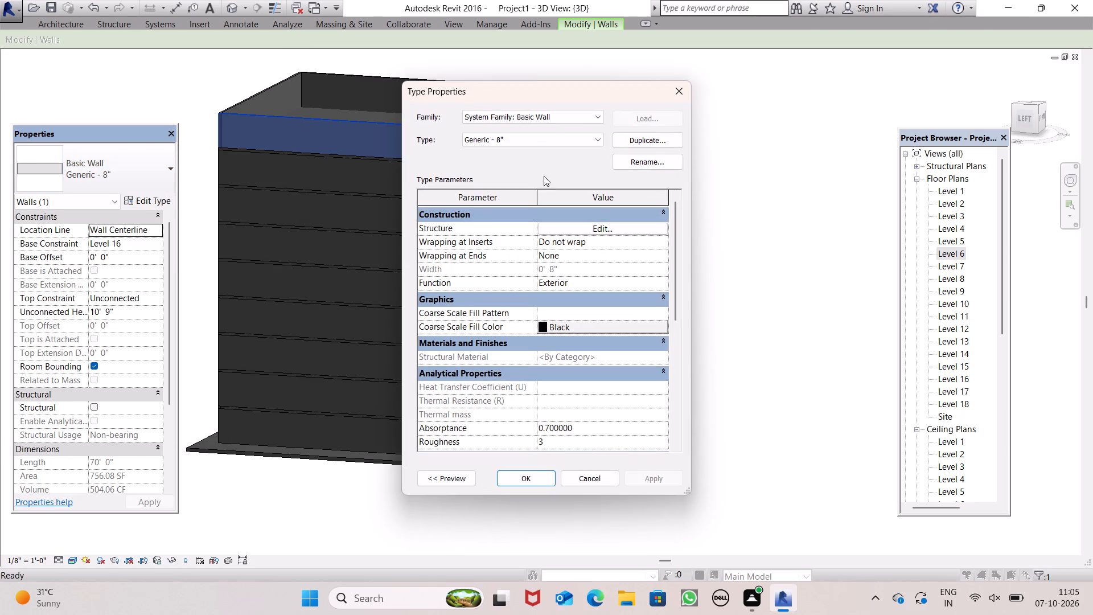
pyautogui.click(635, 138)
pyautogui.press('=')
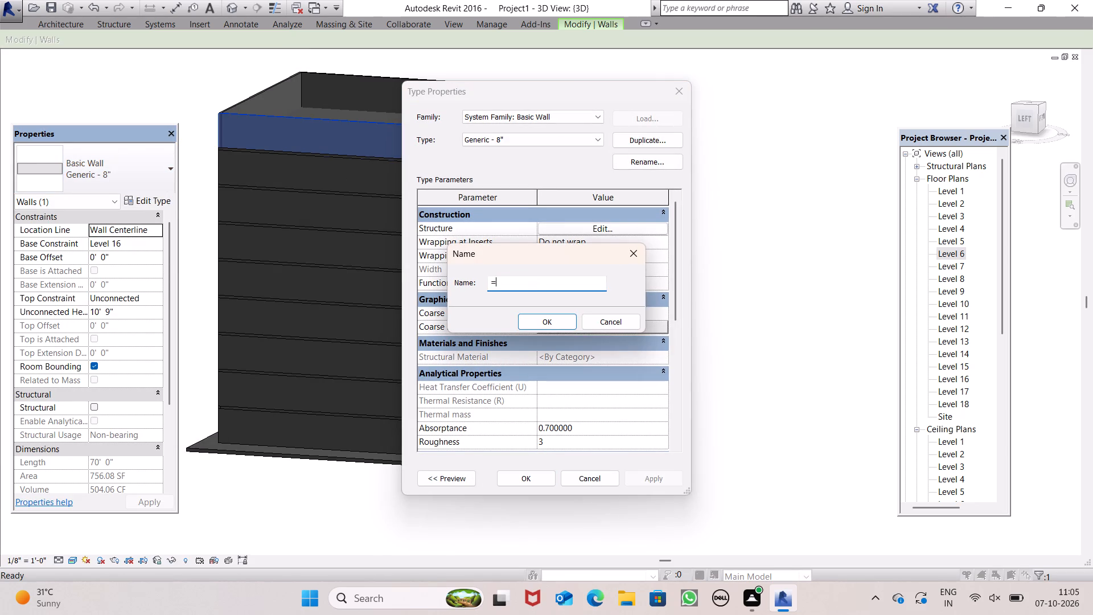
pyautogui.press('BackSpace')
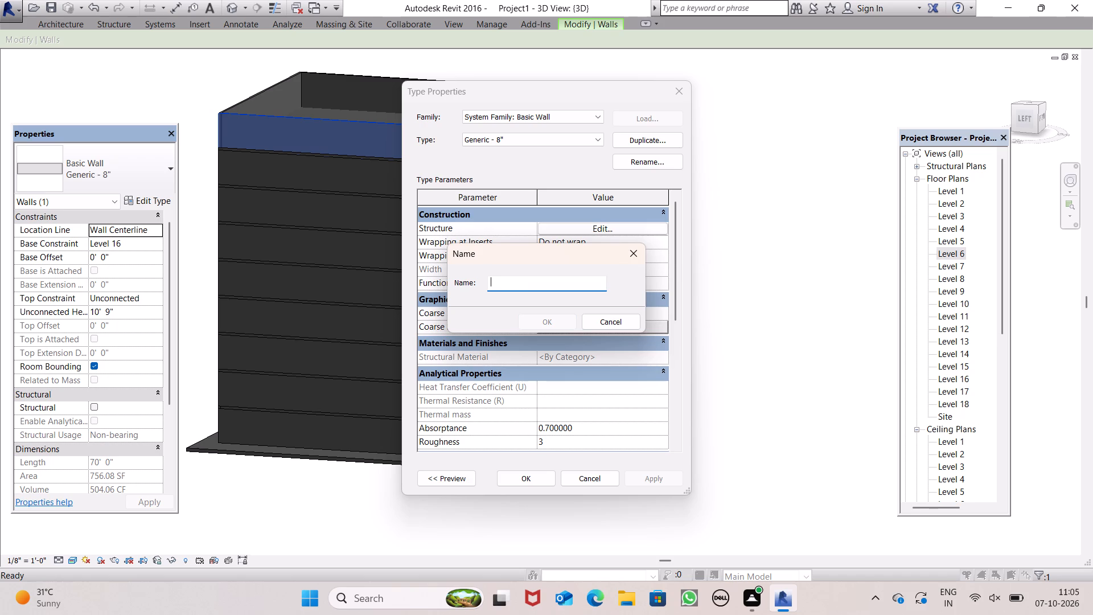
pyautogui.write('sm')
pyautogui.press('Return')
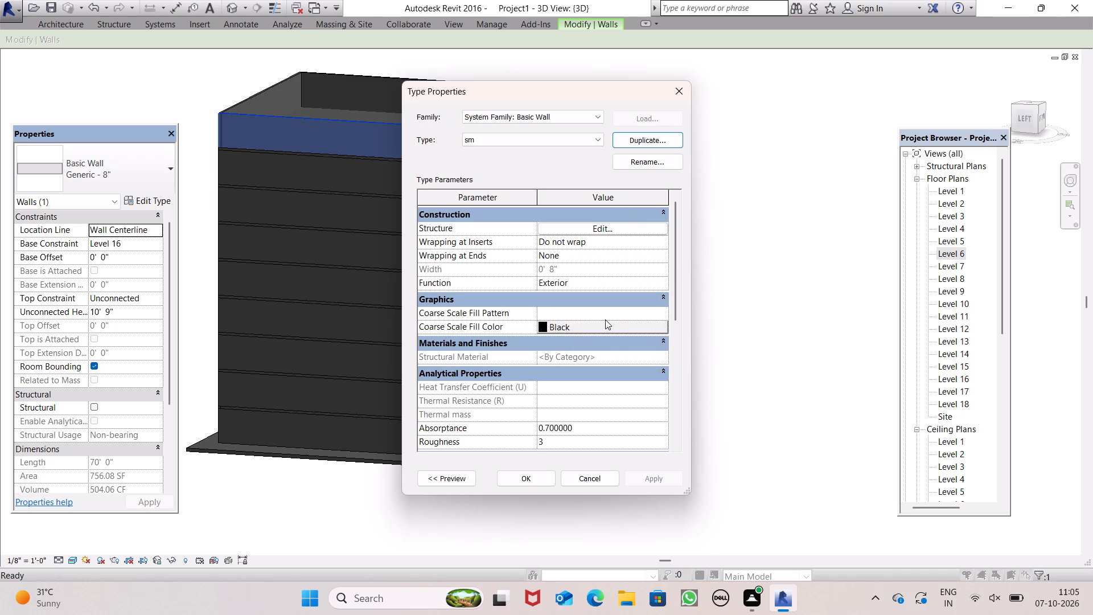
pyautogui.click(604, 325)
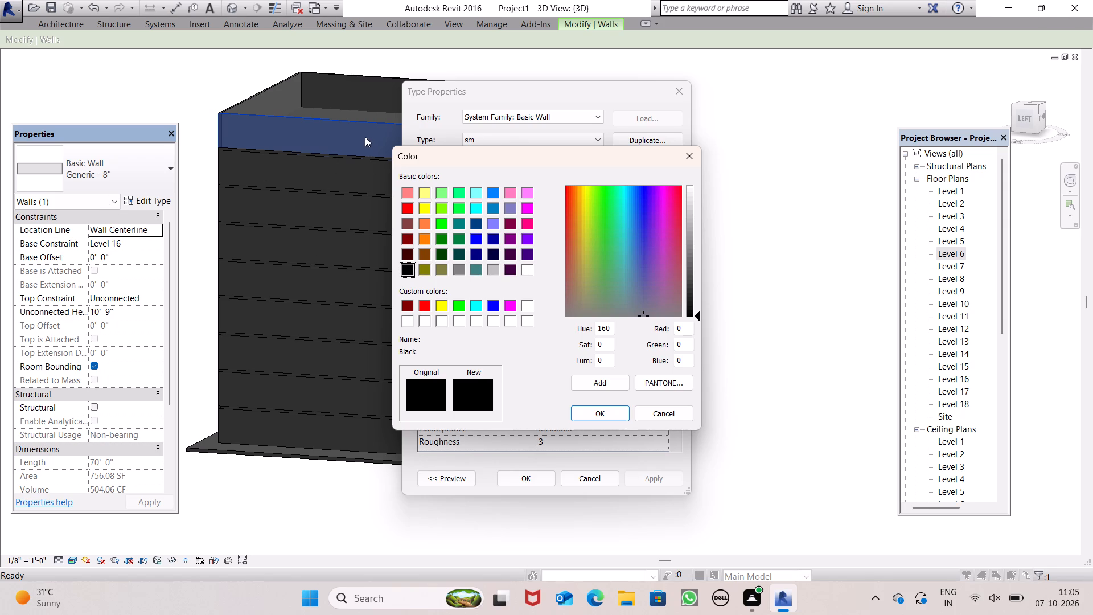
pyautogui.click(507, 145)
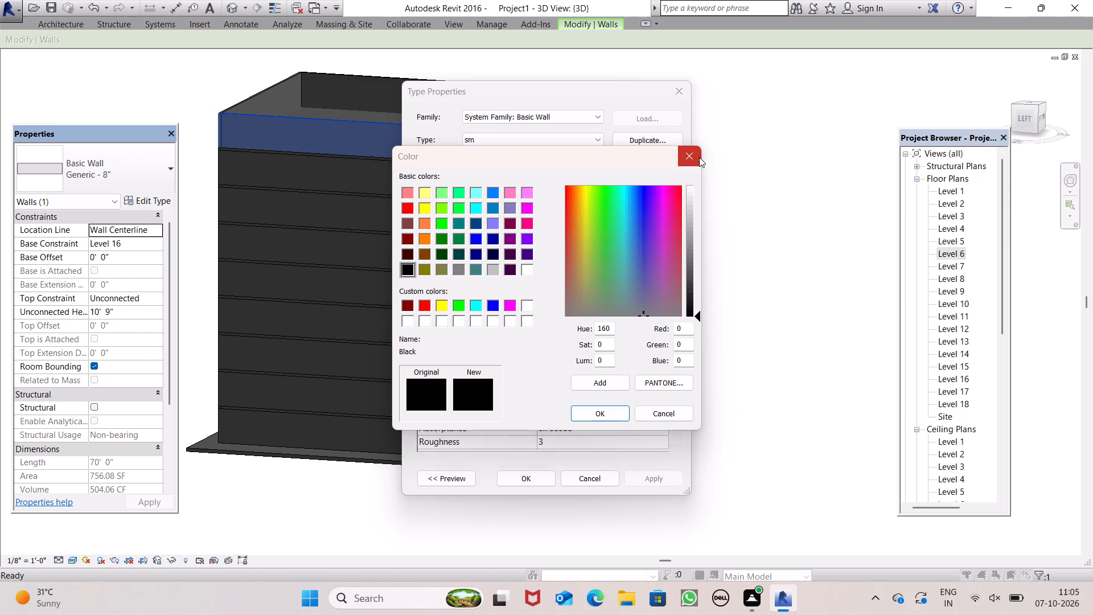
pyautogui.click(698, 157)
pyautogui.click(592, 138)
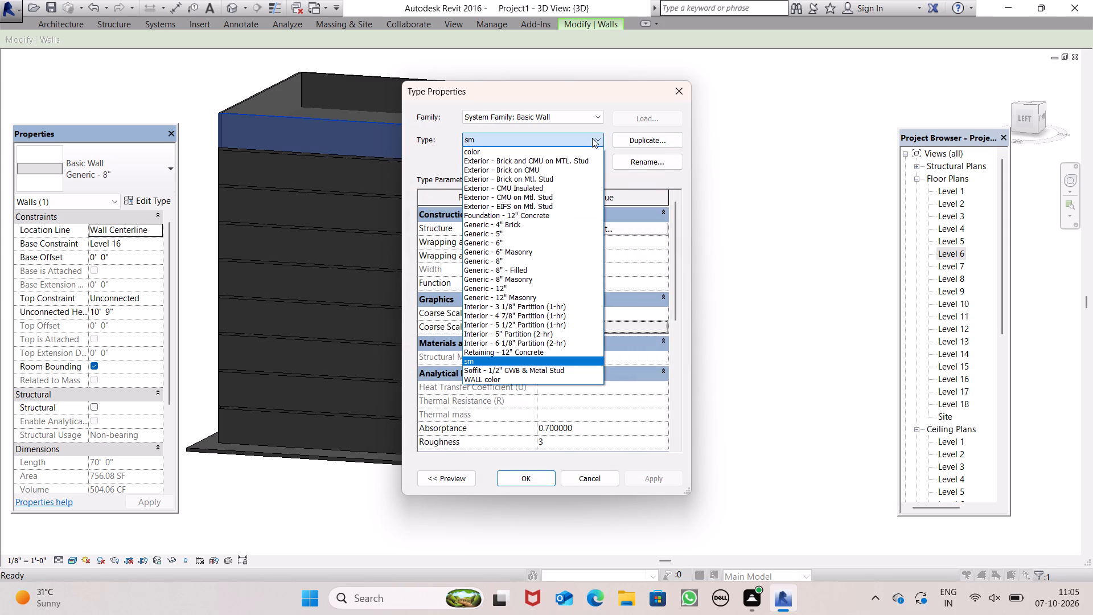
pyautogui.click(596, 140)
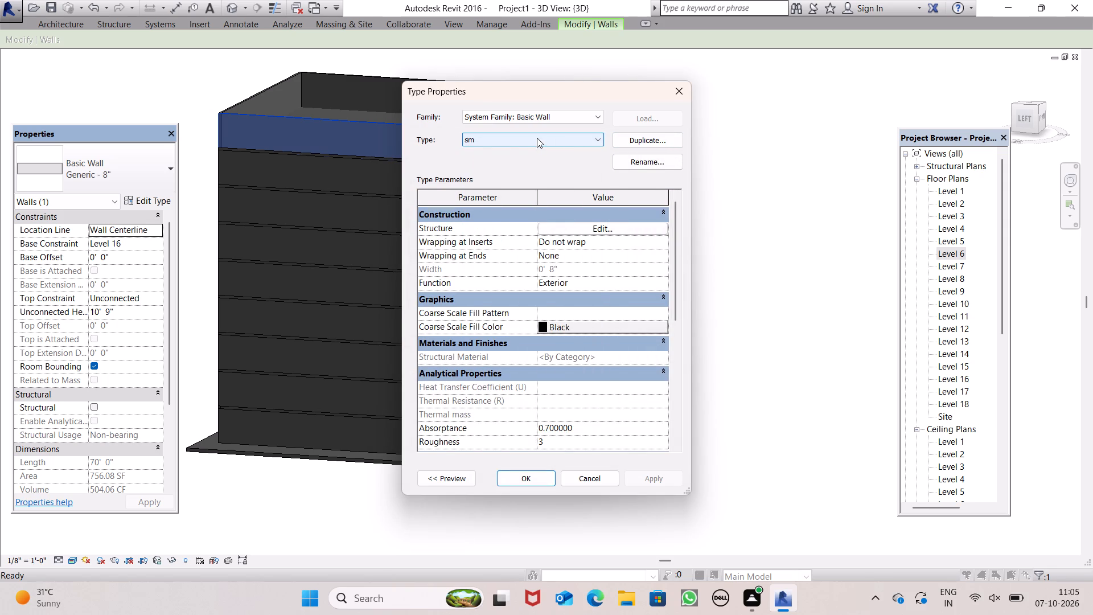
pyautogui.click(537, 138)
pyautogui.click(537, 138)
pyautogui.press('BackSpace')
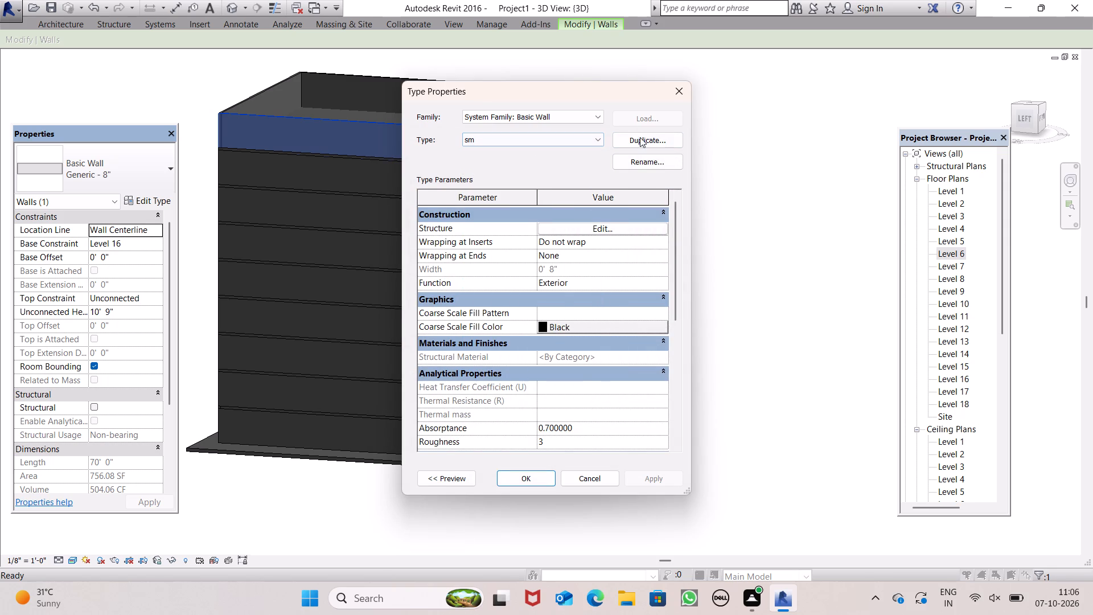
# Duplicate the sm wall type under the name outer wall.
pyautogui.click(640, 138)
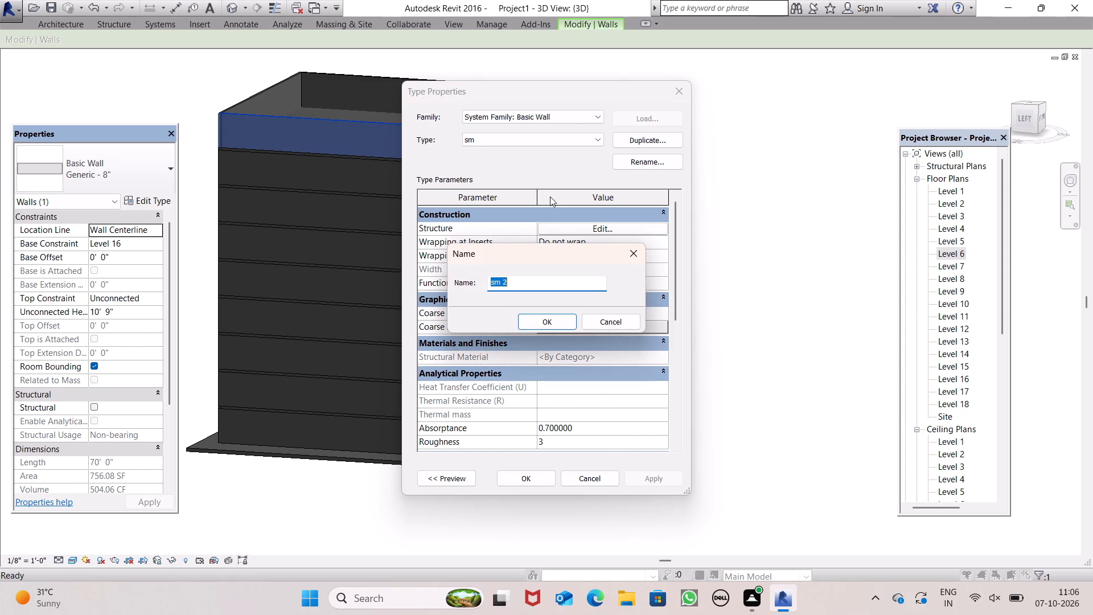
pyautogui.press('BackSpace')
pyautogui.press('u')
pyautogui.press('BackSpace')
pyautogui.write('outr')
pyautogui.press('BackSpace')
pyautogui.write('er wall')
pyautogui.click(557, 319)
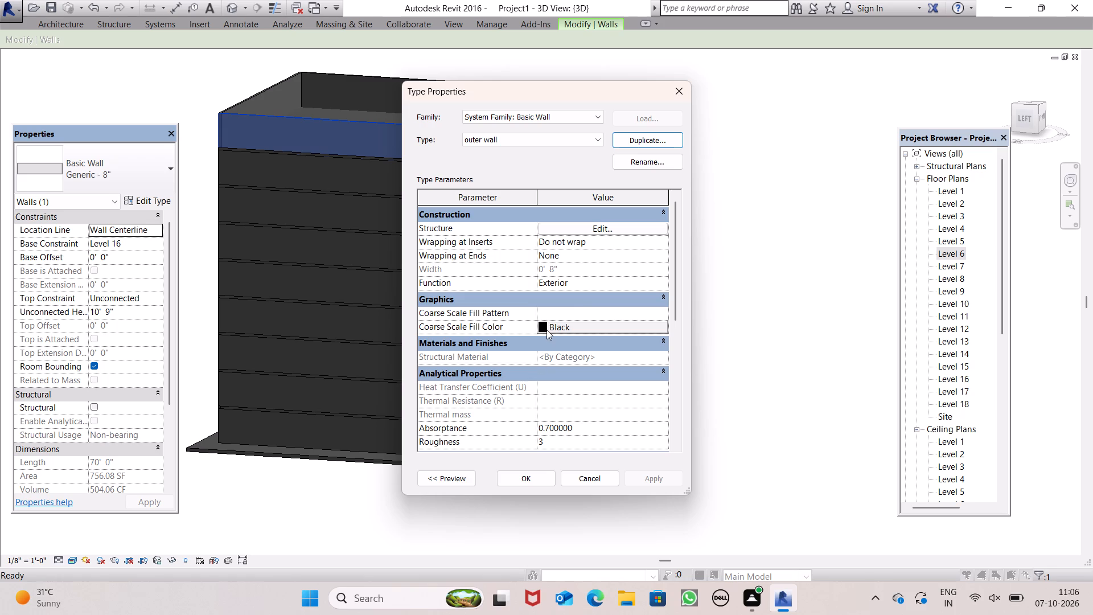
# Open the outer wall type's assembly and bring up the material choices for its Structure [1] layer.
pyautogui.click(602, 227)
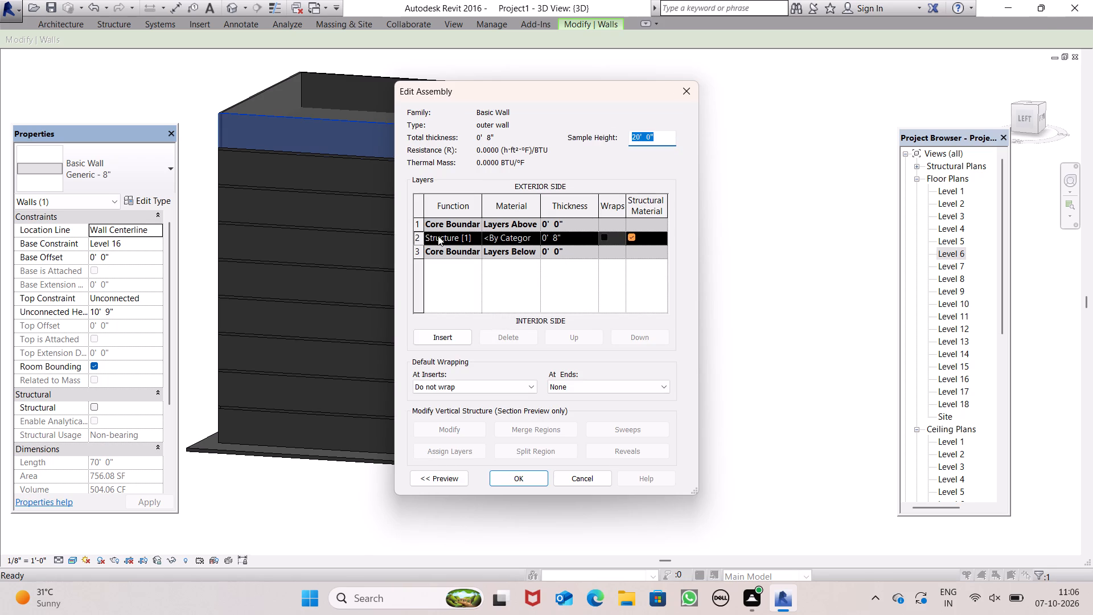
pyautogui.click(513, 237)
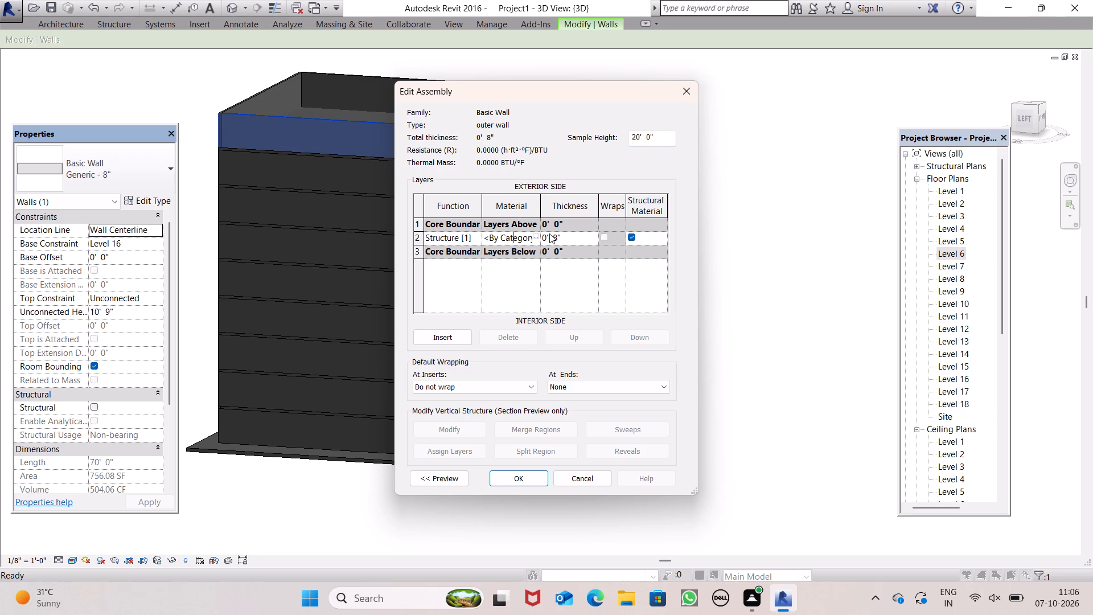
pyautogui.click(520, 237)
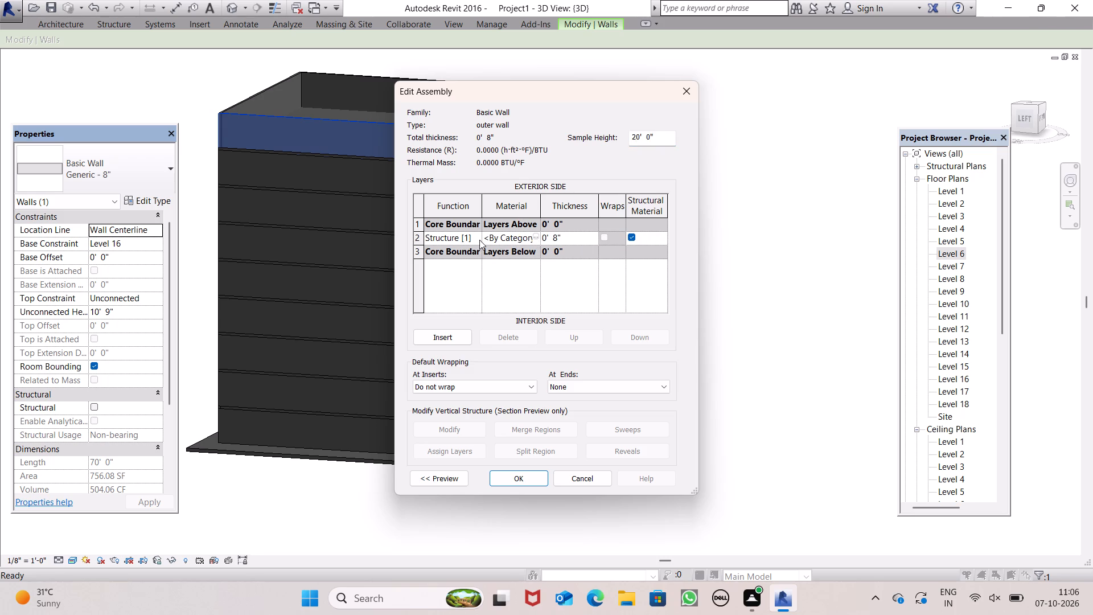
pyautogui.click(486, 239)
pyautogui.click(535, 235)
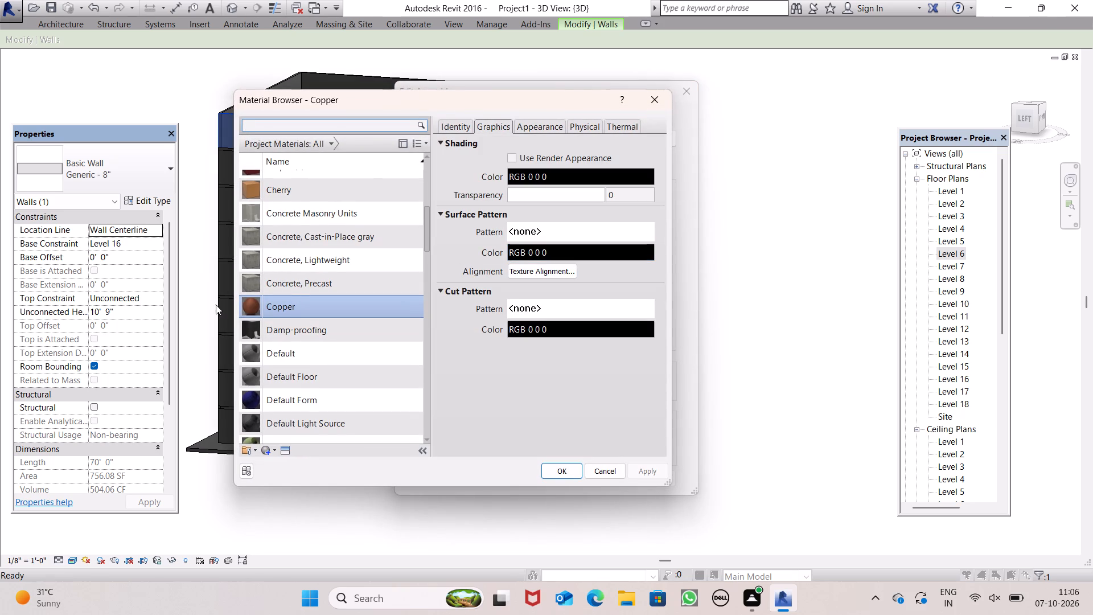
# Look through the project materials for a suitable material for the outer wall's Structure [1] layer.
pyautogui.scroll(-5, 324, 289)
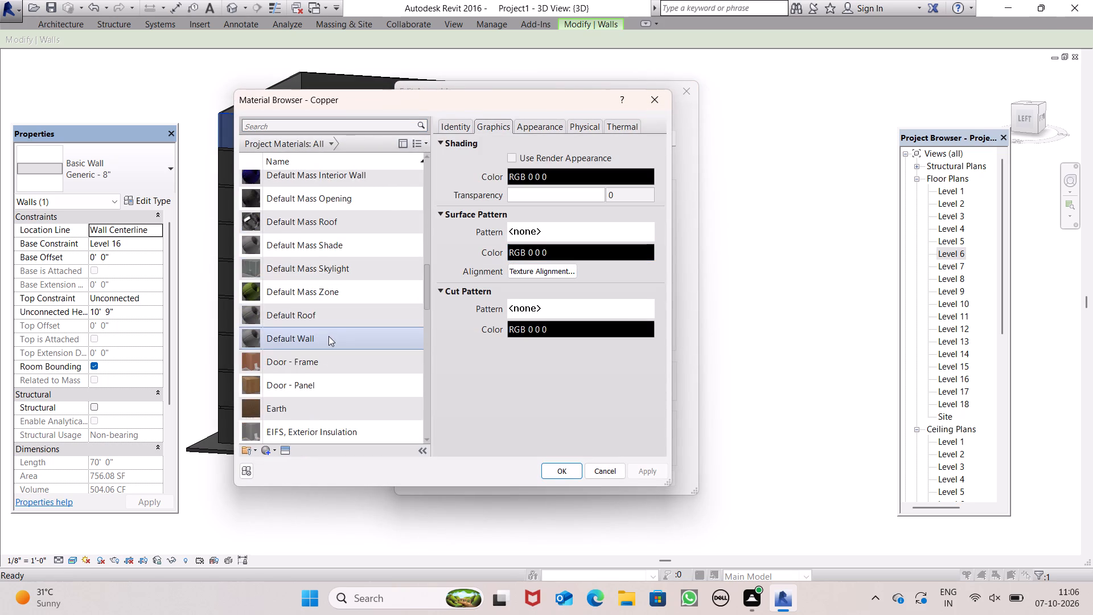
pyautogui.scroll(-7, 328, 336)
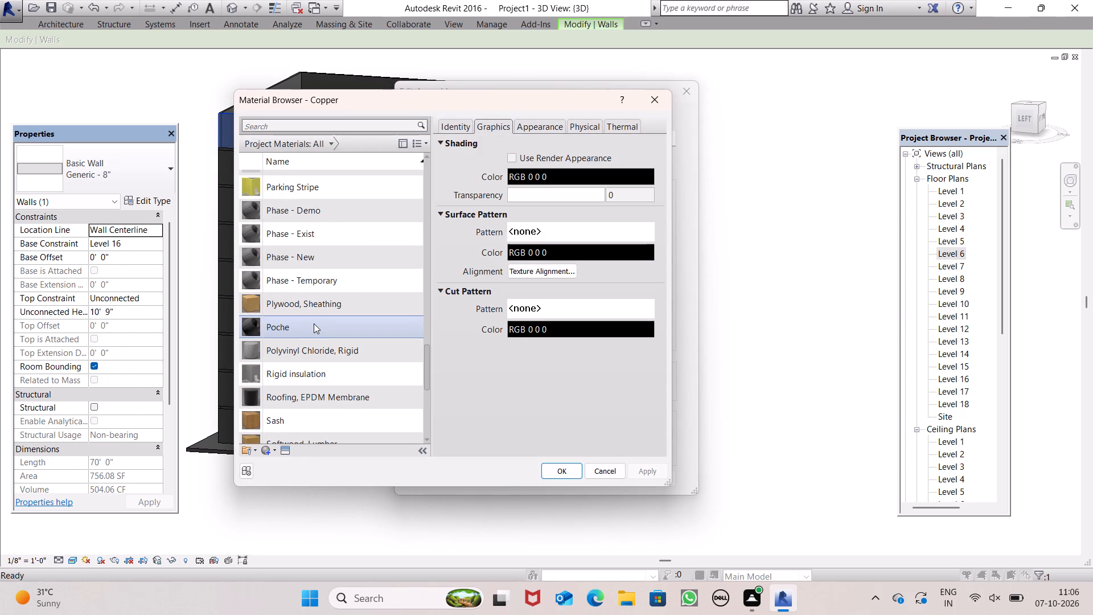
pyautogui.scroll(-14, 314, 323)
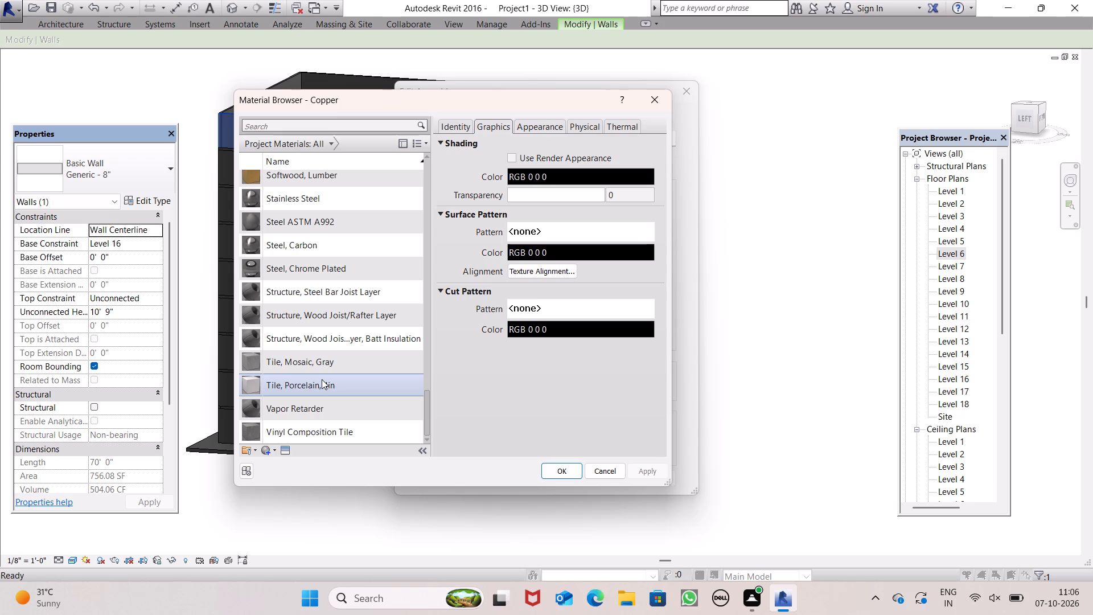
pyautogui.scroll(-3, 322, 379)
pyautogui.scroll(5, 321, 374)
pyautogui.scroll(-1, 319, 347)
pyautogui.scroll(19, 319, 345)
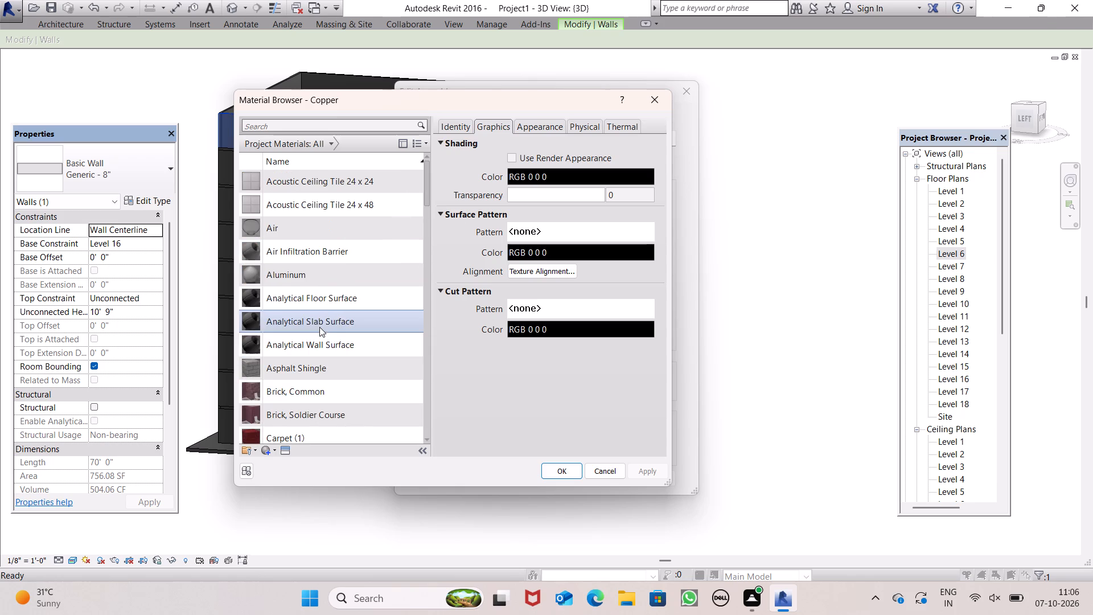
pyautogui.scroll(-2, 319, 326)
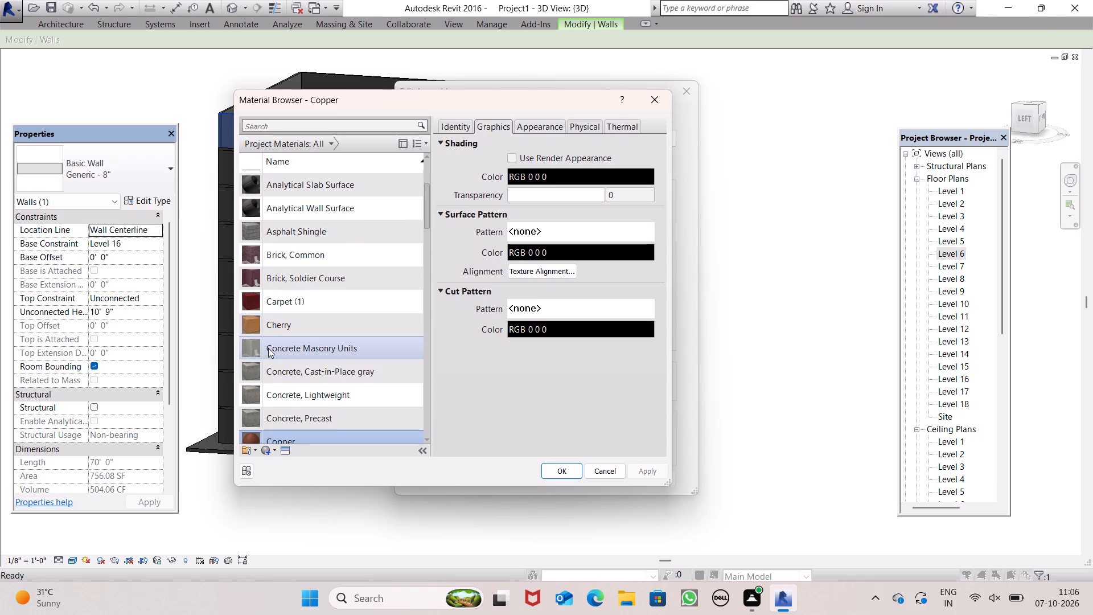
pyautogui.scroll(-1, 268, 345)
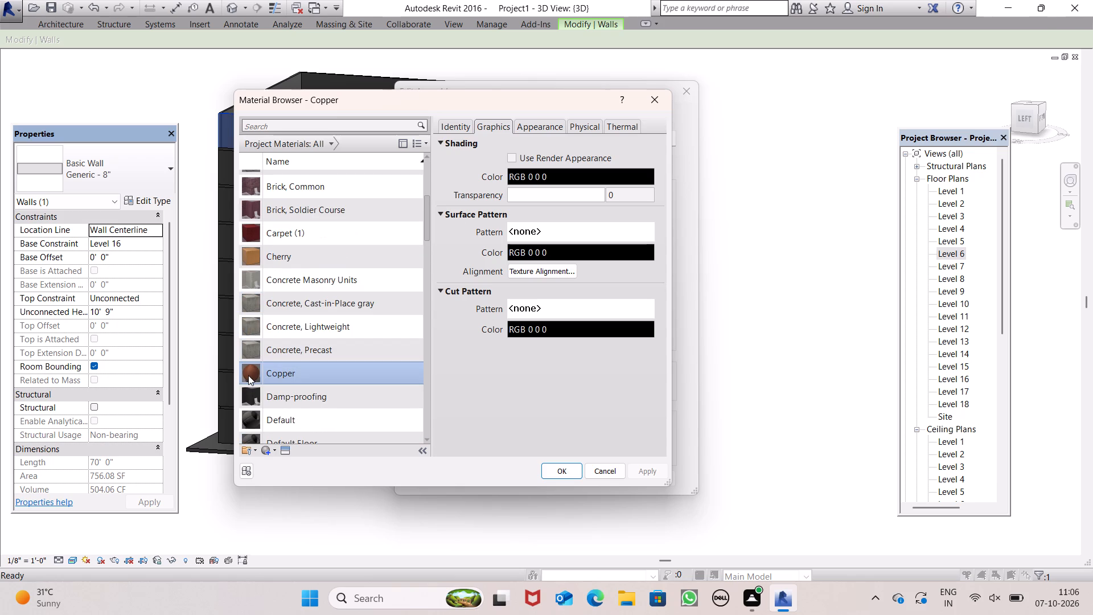
# Compare the appearances of Copper and Carpet (1), assign Copper to the Structure [1] layer, and apply the outer wall type to the topmost wall.
pyautogui.click(248, 375)
pyautogui.click(545, 128)
pyautogui.scroll(1, 553, 209)
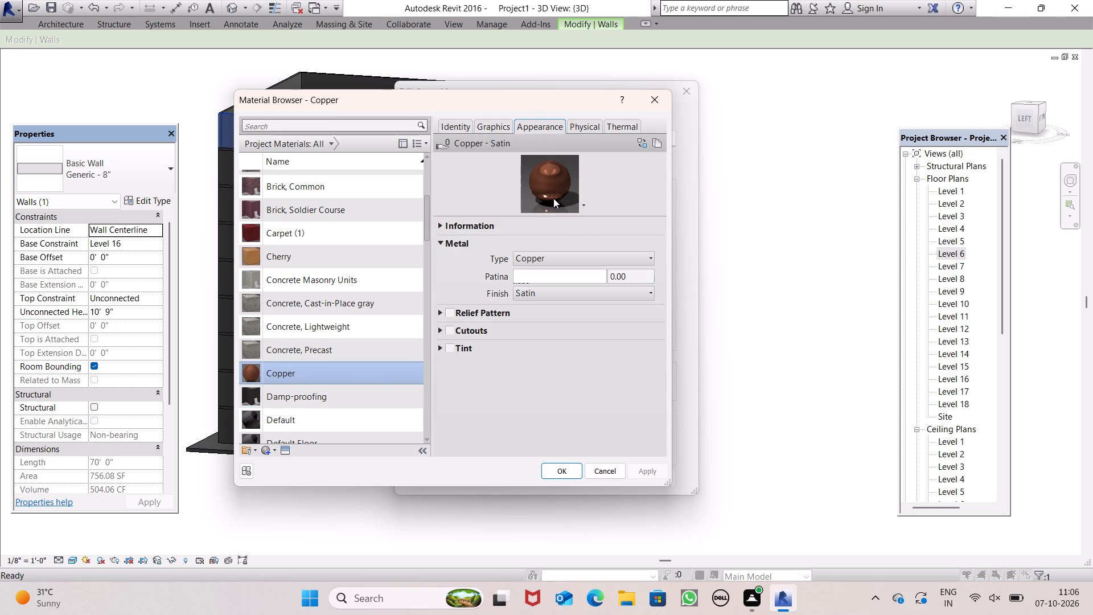
pyautogui.scroll(4, 260, 338)
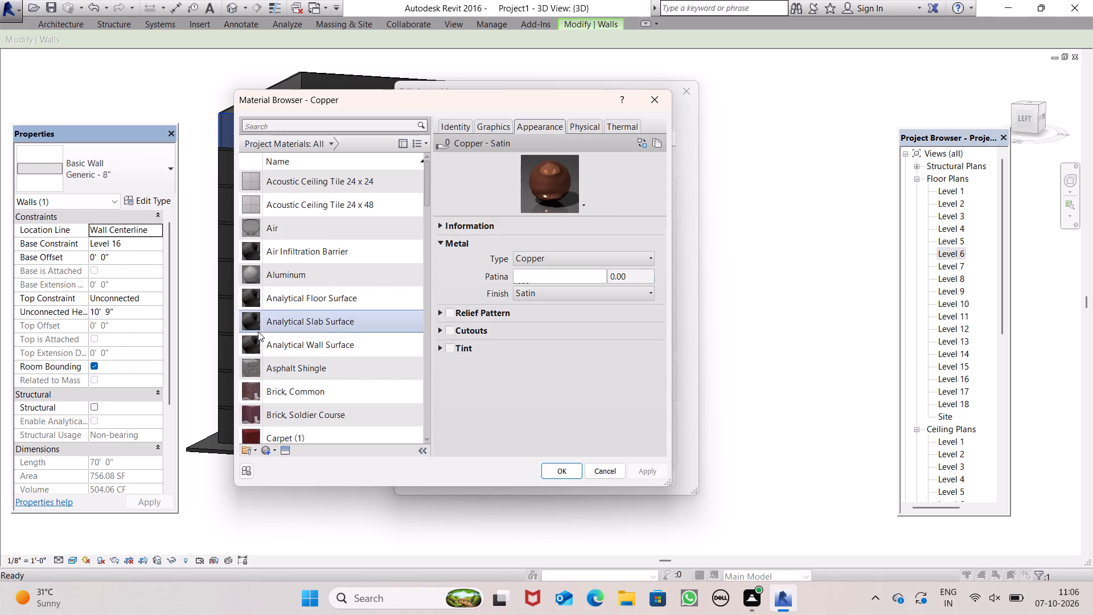
pyautogui.scroll(5, 254, 303)
pyautogui.scroll(-2, 264, 316)
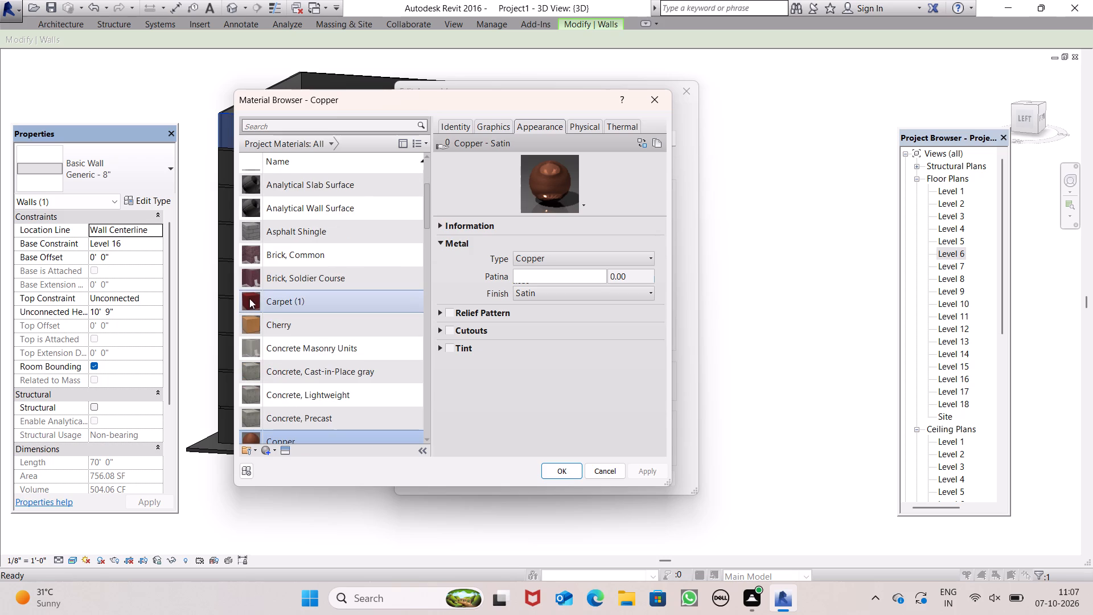
pyautogui.click(258, 306)
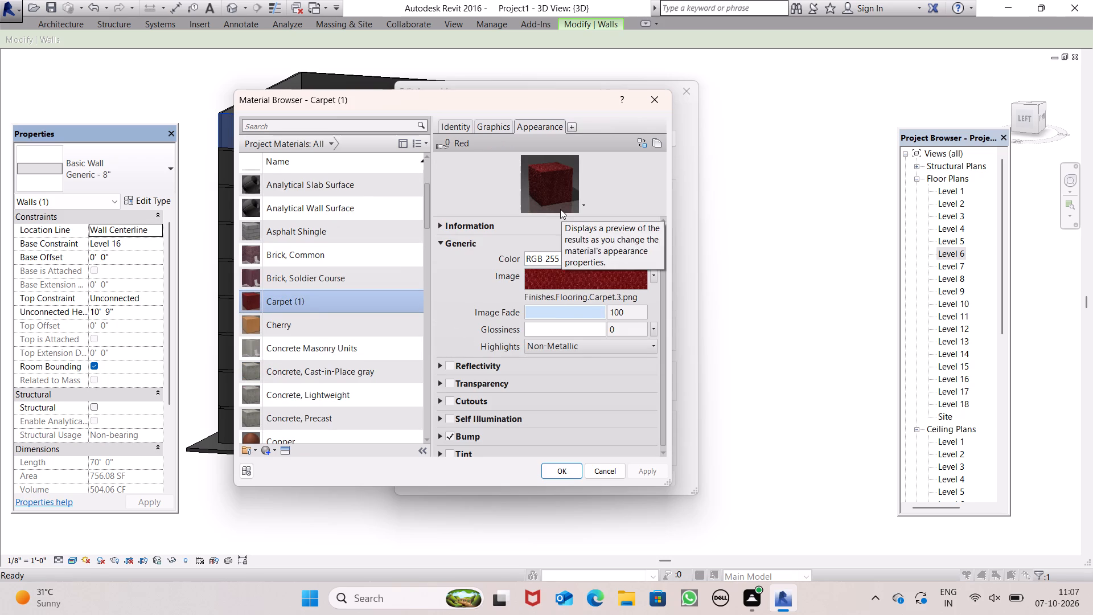
pyautogui.click(250, 433)
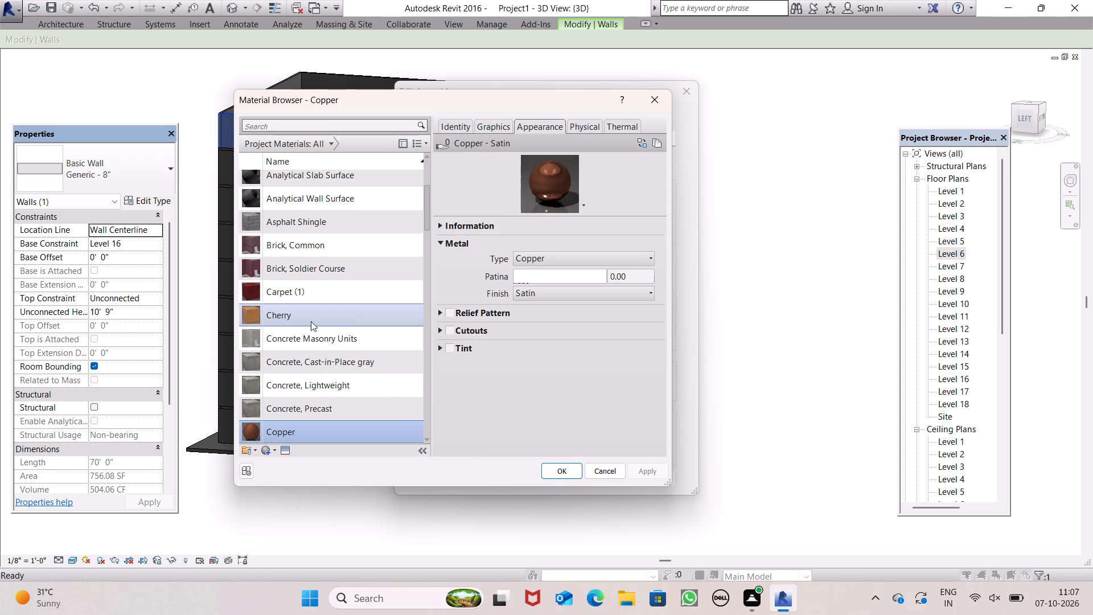
pyautogui.click(253, 298)
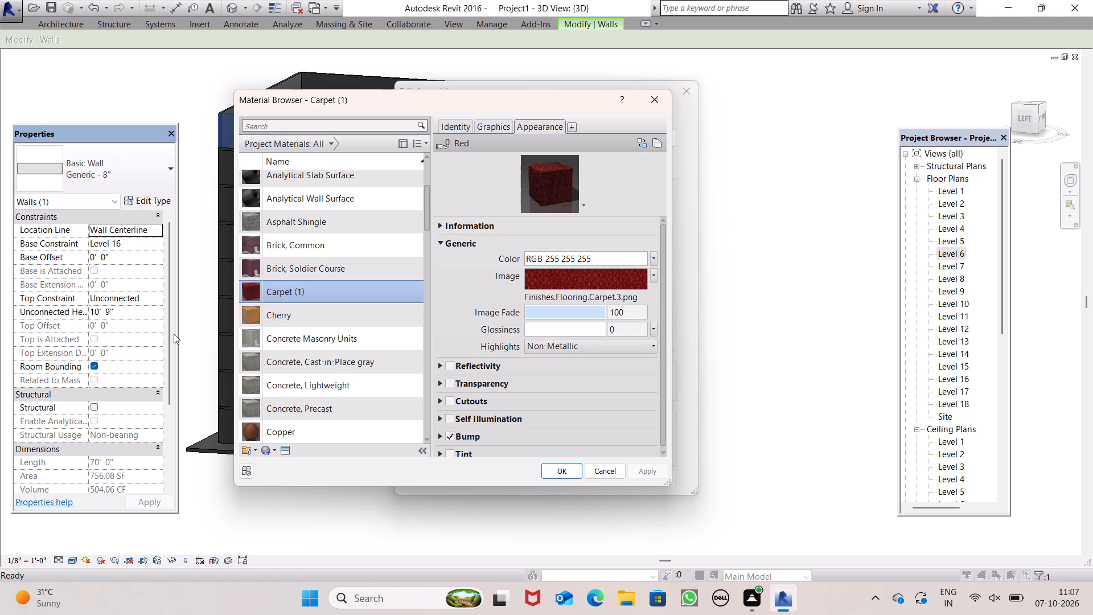
pyautogui.click(249, 431)
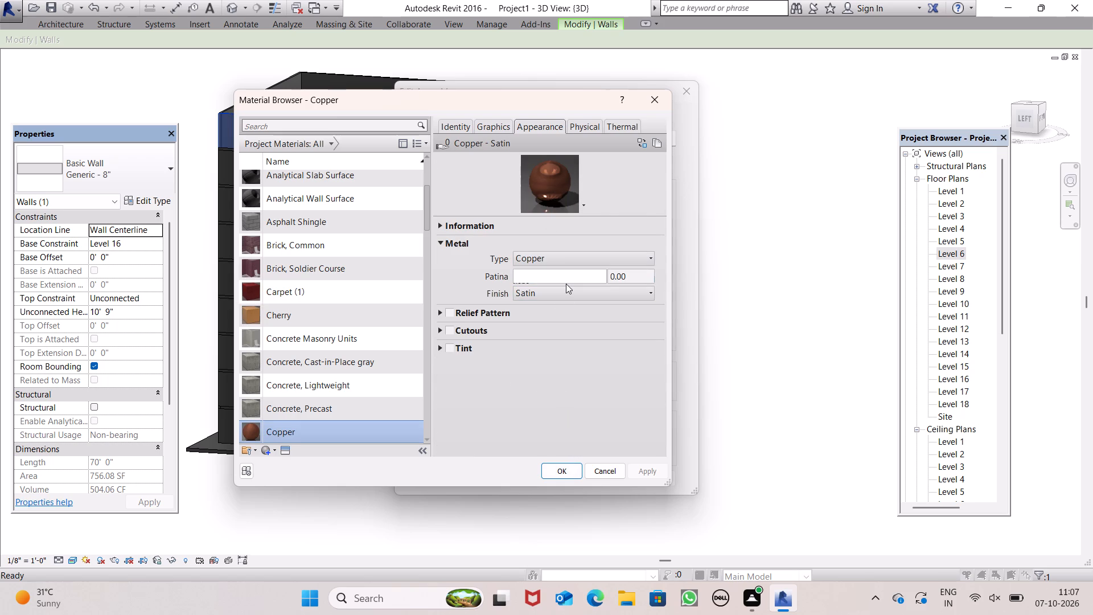
pyautogui.click(558, 474)
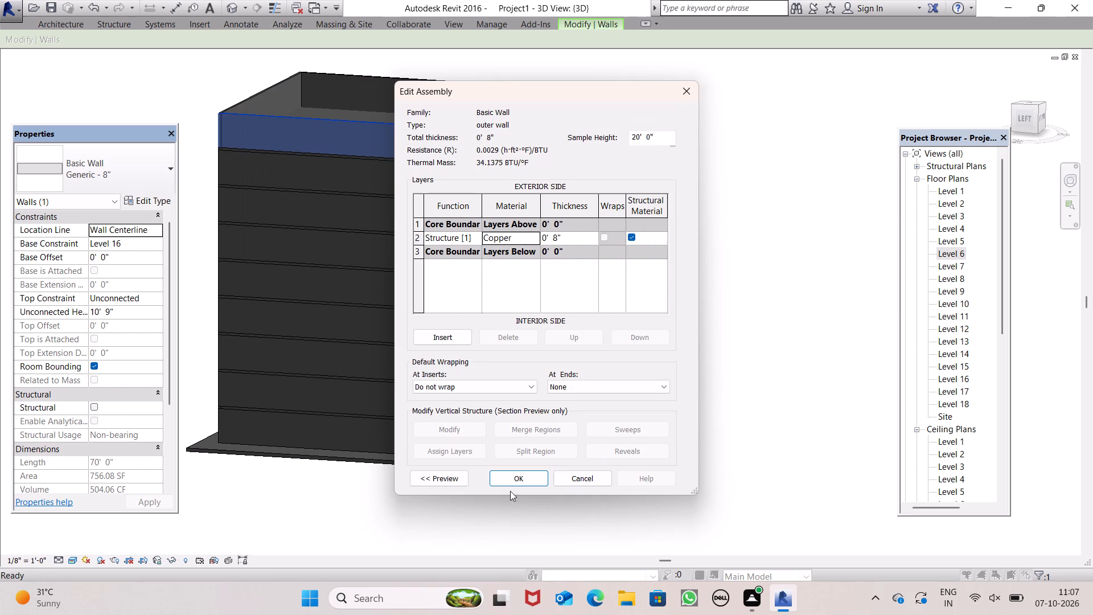
pyautogui.click(510, 481)
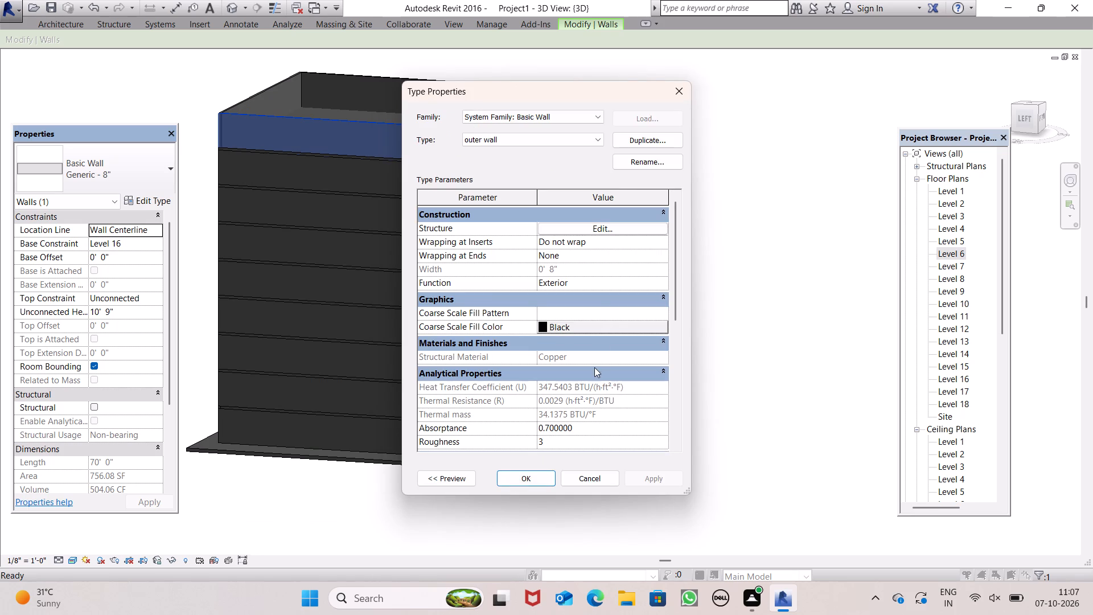
pyautogui.click(517, 477)
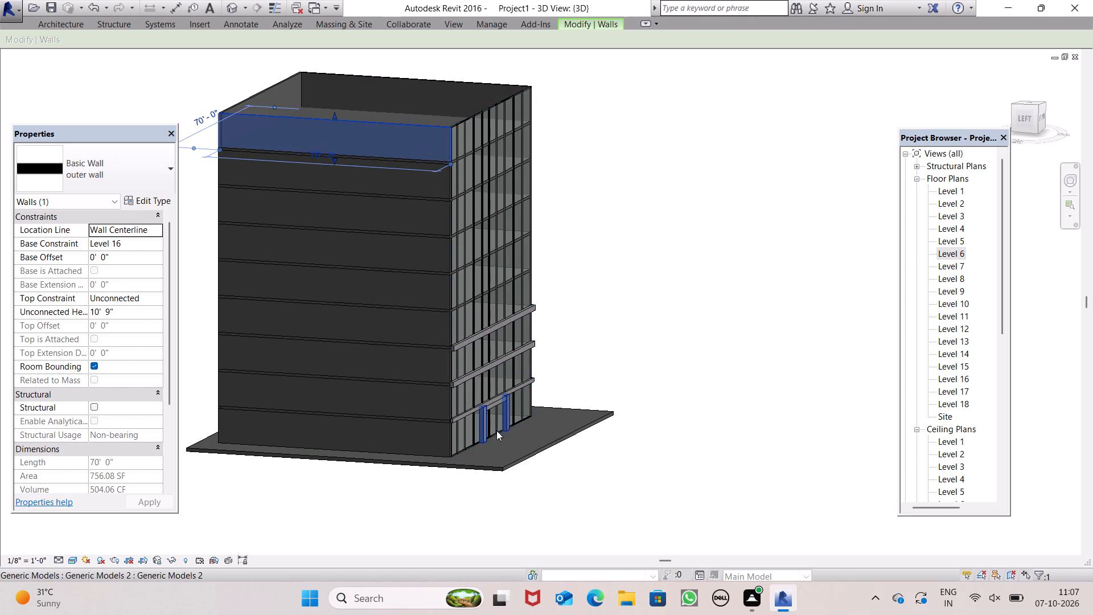
pyautogui.click(166, 179)
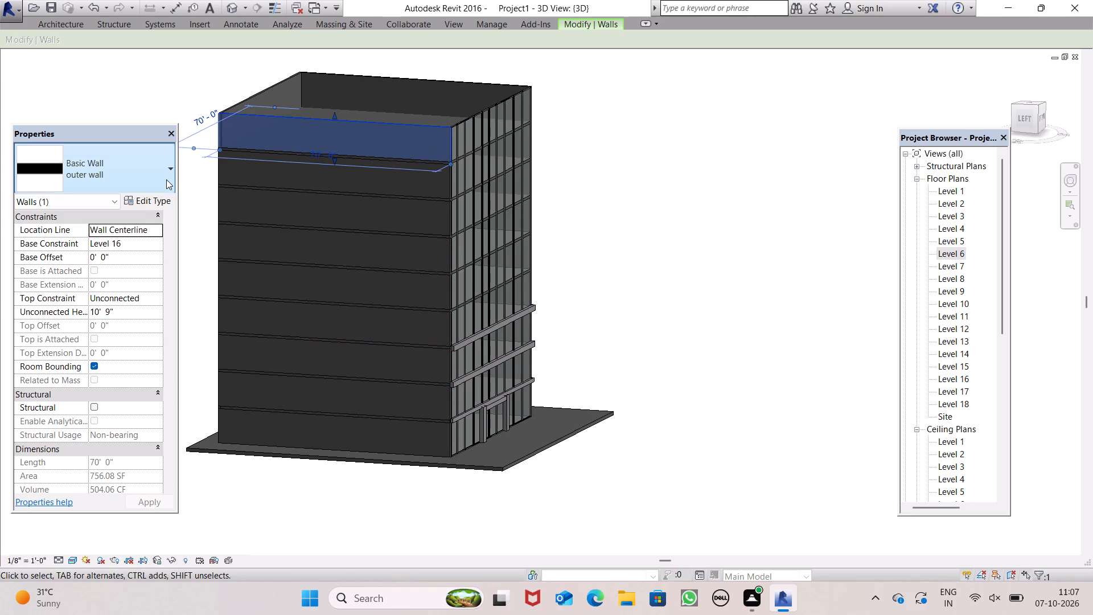
pyautogui.click(83, 79)
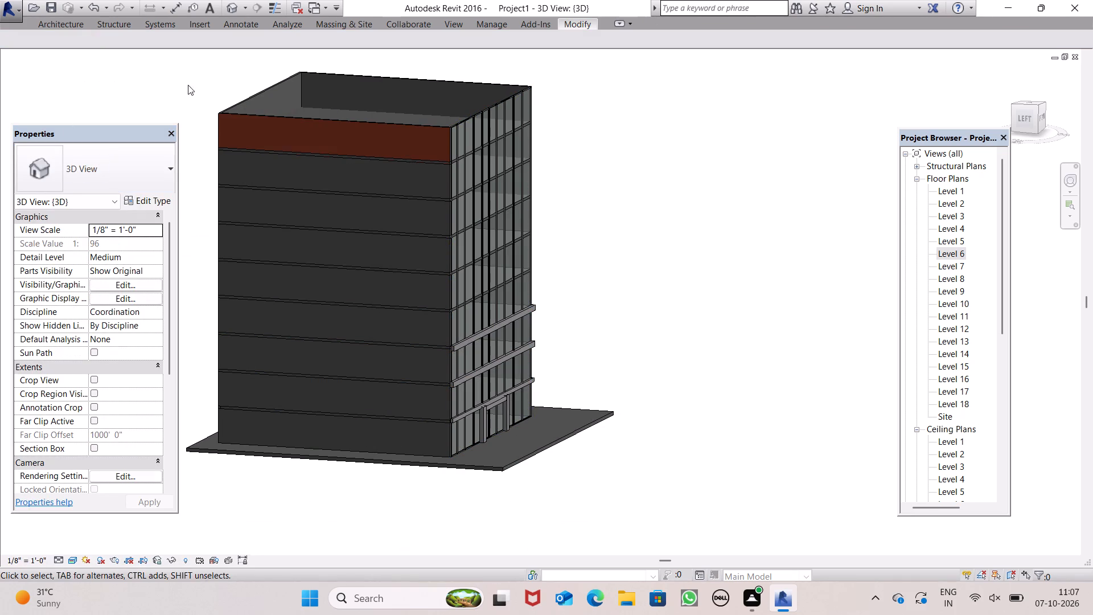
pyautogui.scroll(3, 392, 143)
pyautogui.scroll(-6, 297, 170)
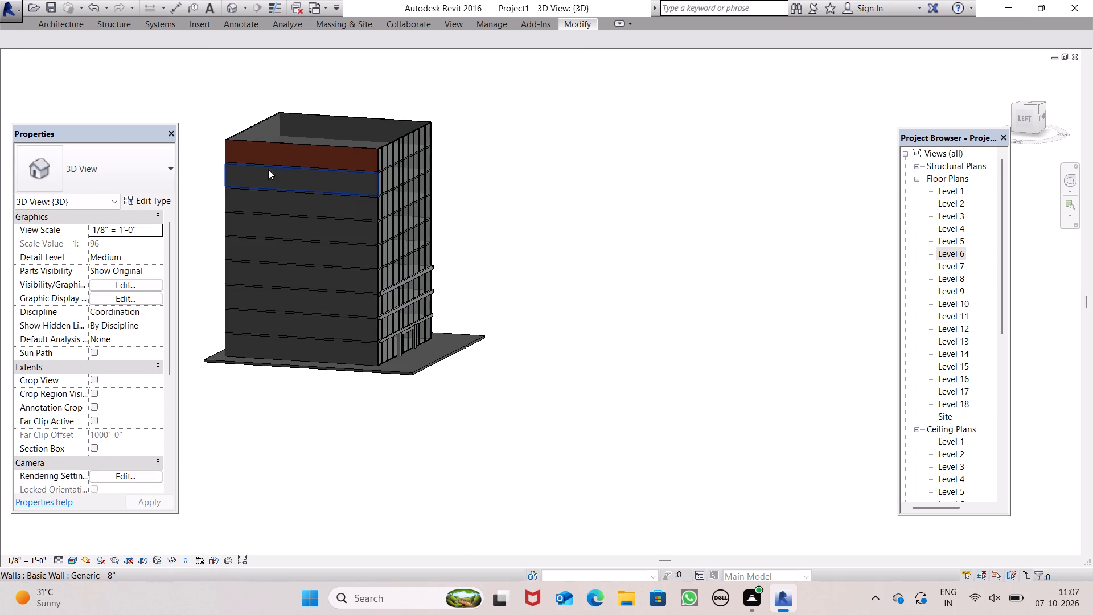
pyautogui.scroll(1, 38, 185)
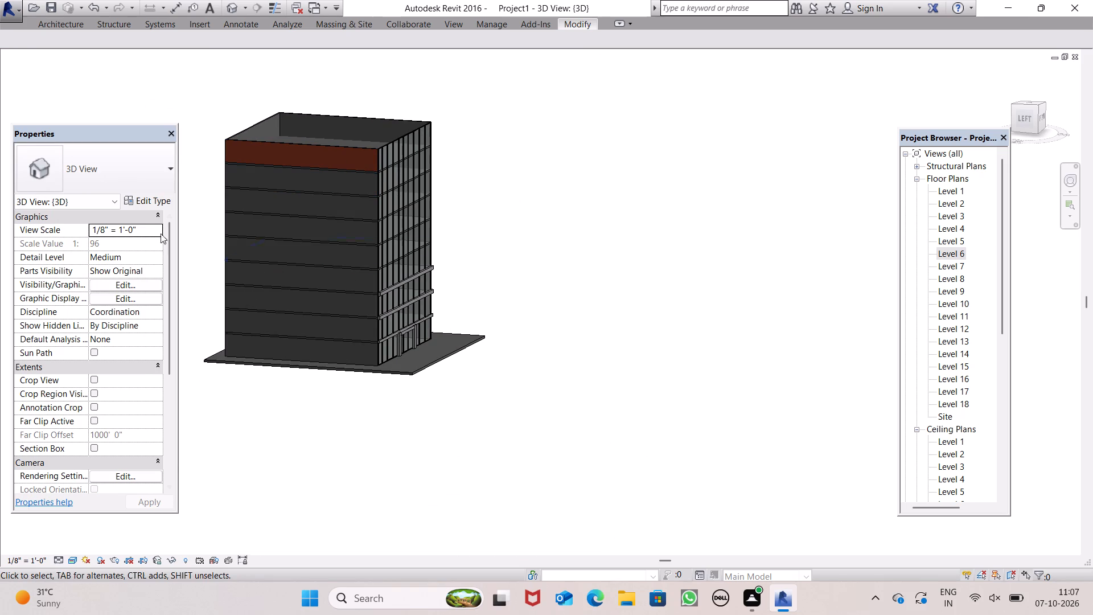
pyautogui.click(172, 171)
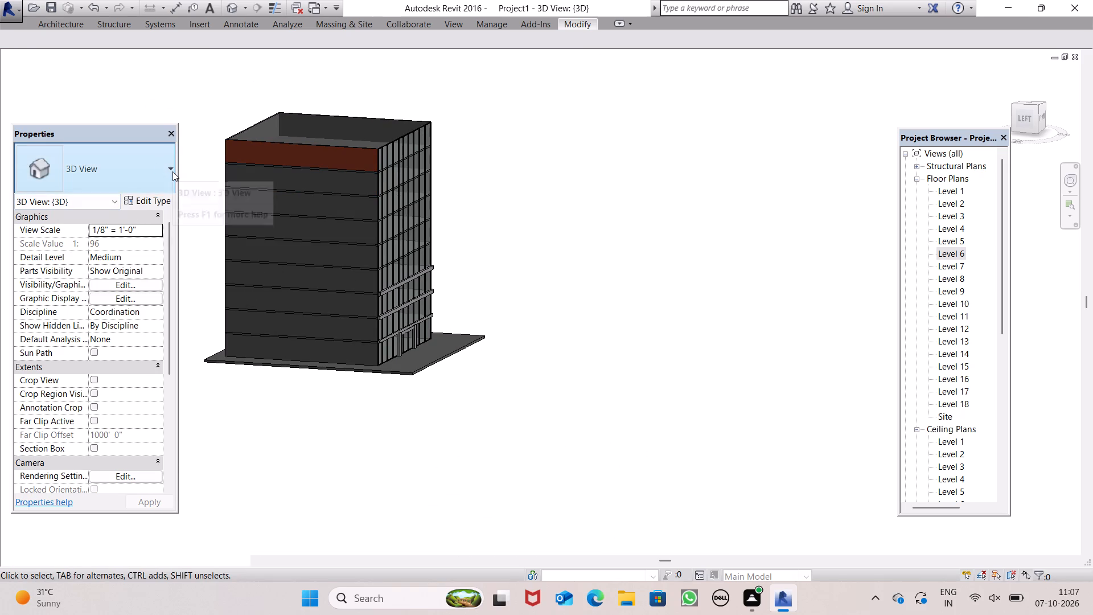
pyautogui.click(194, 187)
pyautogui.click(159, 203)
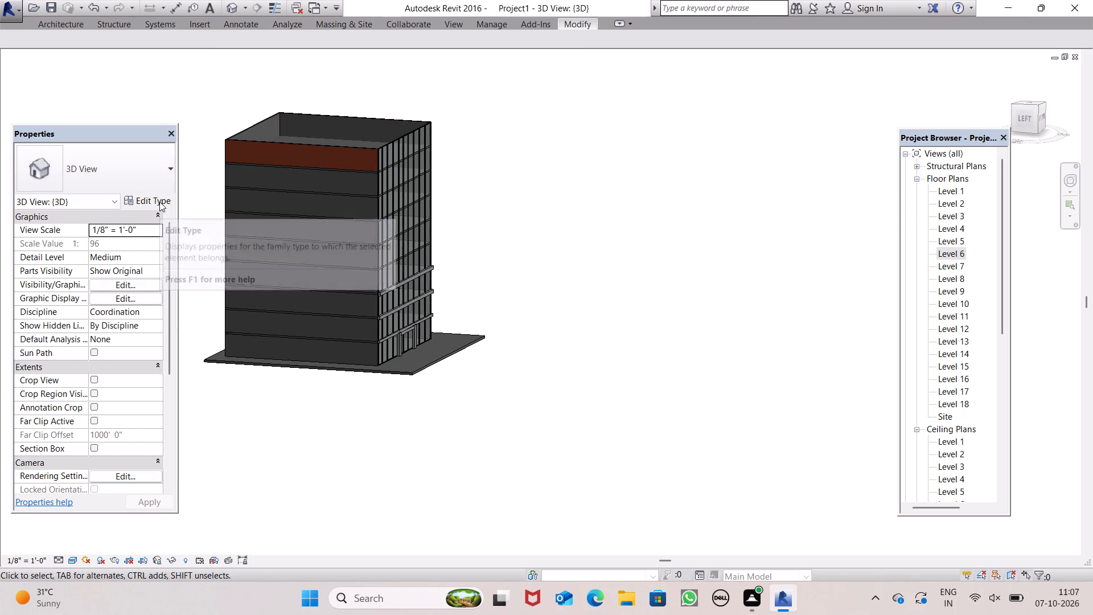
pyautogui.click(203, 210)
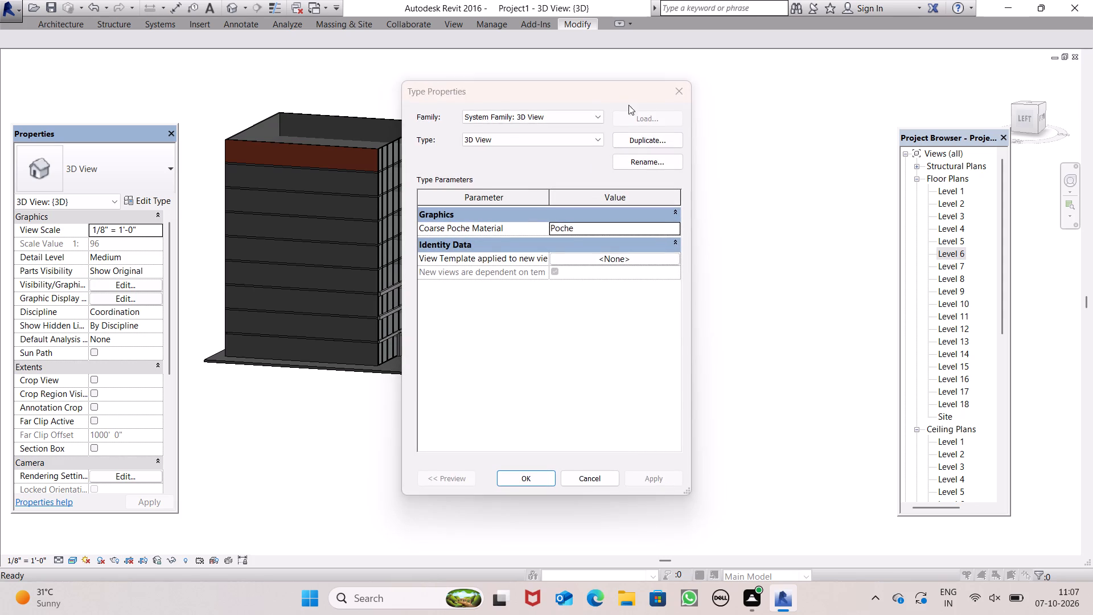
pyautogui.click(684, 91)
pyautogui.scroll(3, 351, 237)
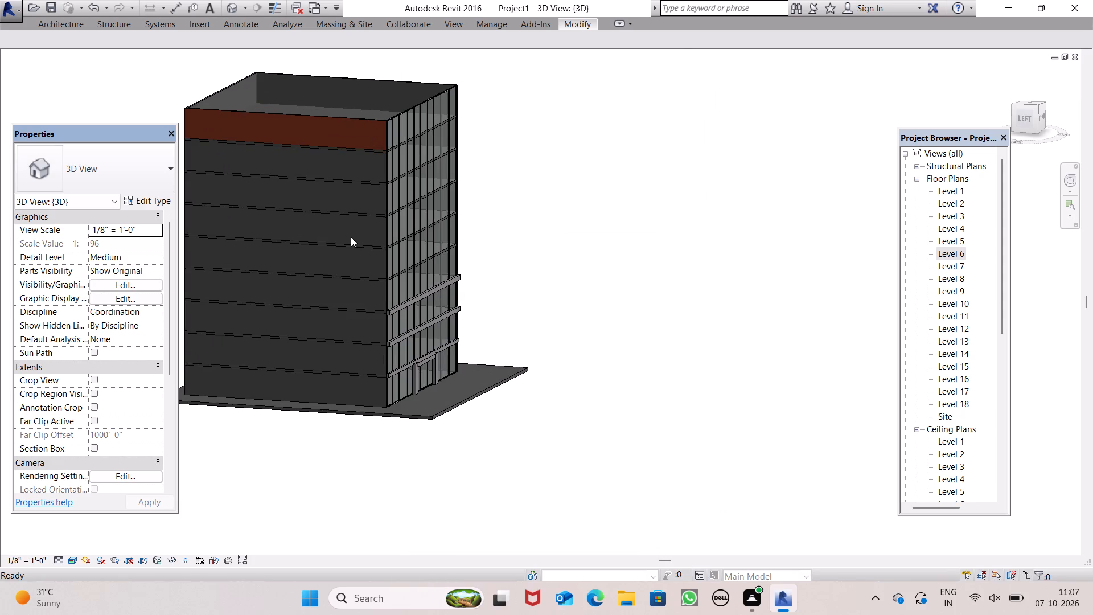
# Examine the building's left wall face and its glazed front with the horizontal bands and entrance frame.
pyautogui.keyDown('shift'); pyautogui.click(348, 145); pyautogui.keyUp('shift')
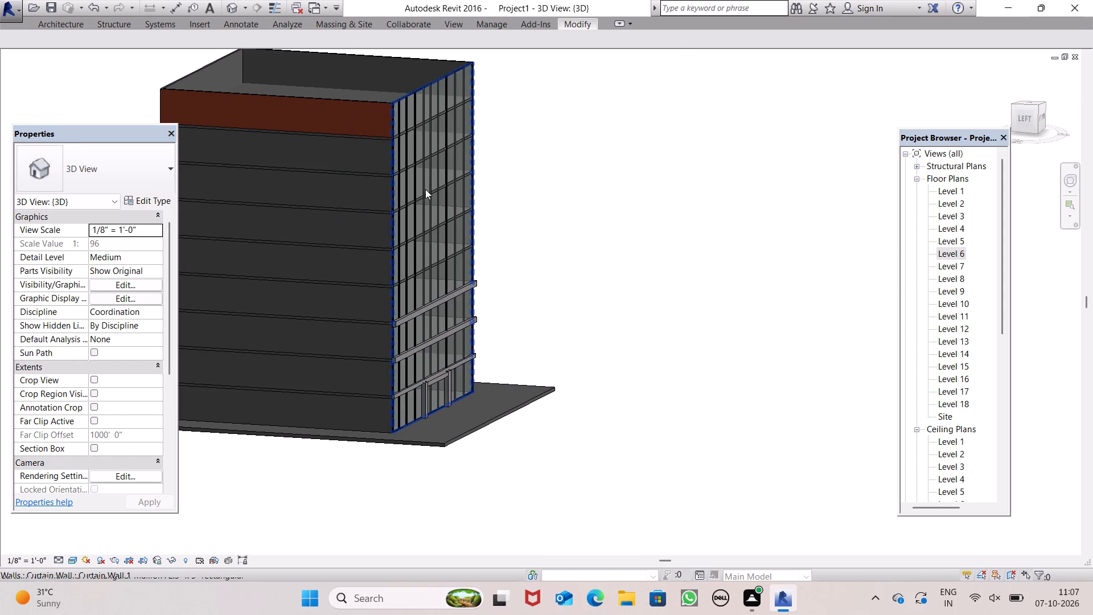
pyautogui.keyDown('shift'); pyautogui.click(388, 199); pyautogui.keyUp('shift')
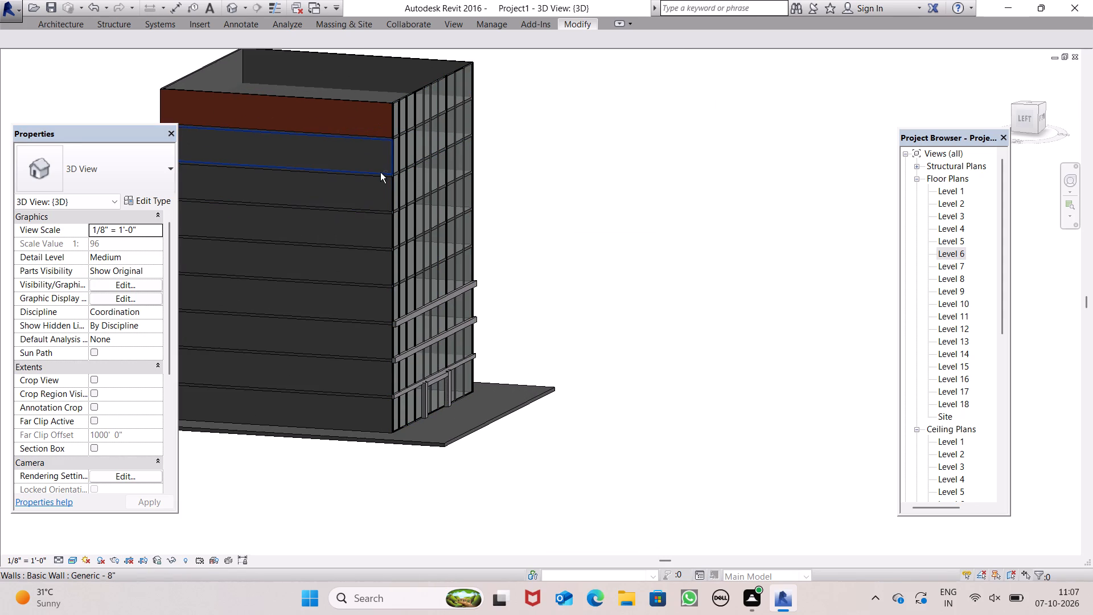
pyautogui.keyDown('shift'); pyautogui.scroll(8, 387, 166); pyautogui.keyUp('shift')
pyautogui.scroll(6, 391, 154)
pyautogui.scroll(-4, 408, 157)
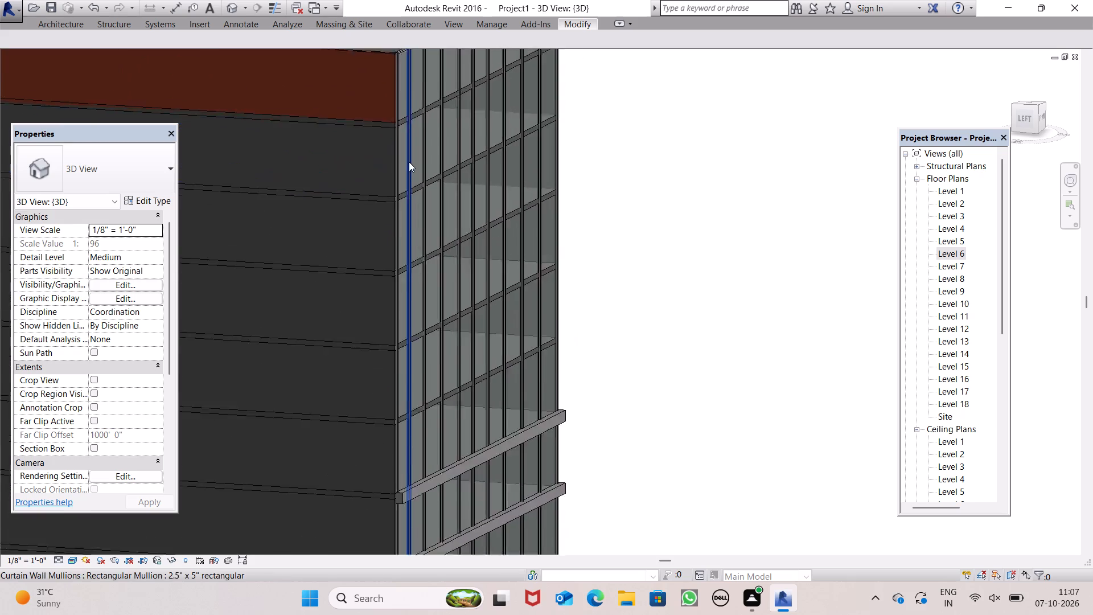
pyautogui.scroll(-6, 585, 226)
pyautogui.moveTo(655, 417); pyautogui.dragTo(634, 424, button='middle')
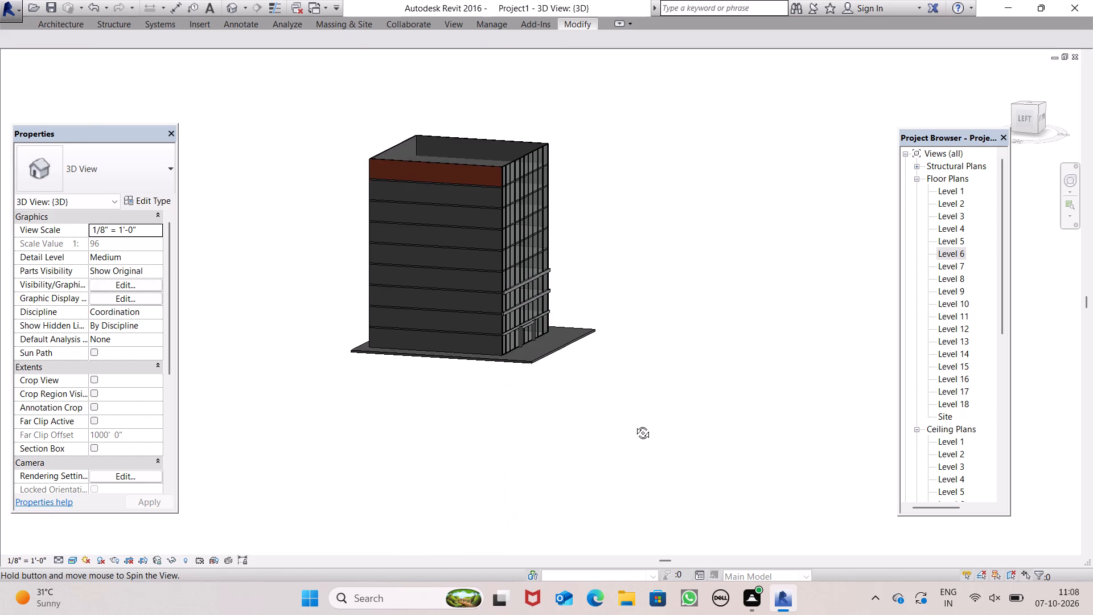
pyautogui.moveTo(634, 424); pyautogui.dragTo(587, 453, button='middle')
pyautogui.scroll(8, 543, 342)
pyautogui.keyDown('shift'); pyautogui.moveTo(451, 317); pyautogui.dragTo(540, 371, button='middle'); pyautogui.keyUp('shift')
pyautogui.scroll(6, 473, 336)
pyautogui.keyDown('shift'); pyautogui.moveTo(553, 284); pyautogui.dragTo(545, 293, button='middle'); pyautogui.keyUp('shift')
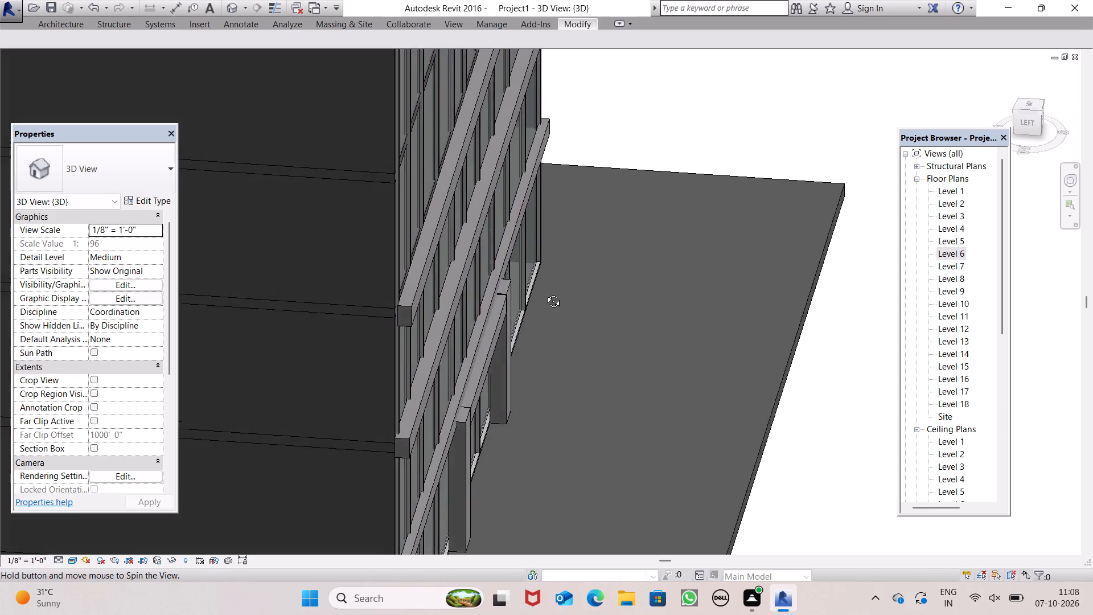
pyautogui.keyDown('shift'); pyautogui.moveTo(545, 293); pyautogui.dragTo(437, 266, button='middle'); pyautogui.keyUp('shift')
pyautogui.keyDown('shift'); pyautogui.scroll(1, 440, 265); pyautogui.keyUp('shift')
pyautogui.scroll(-2, 548, 237)
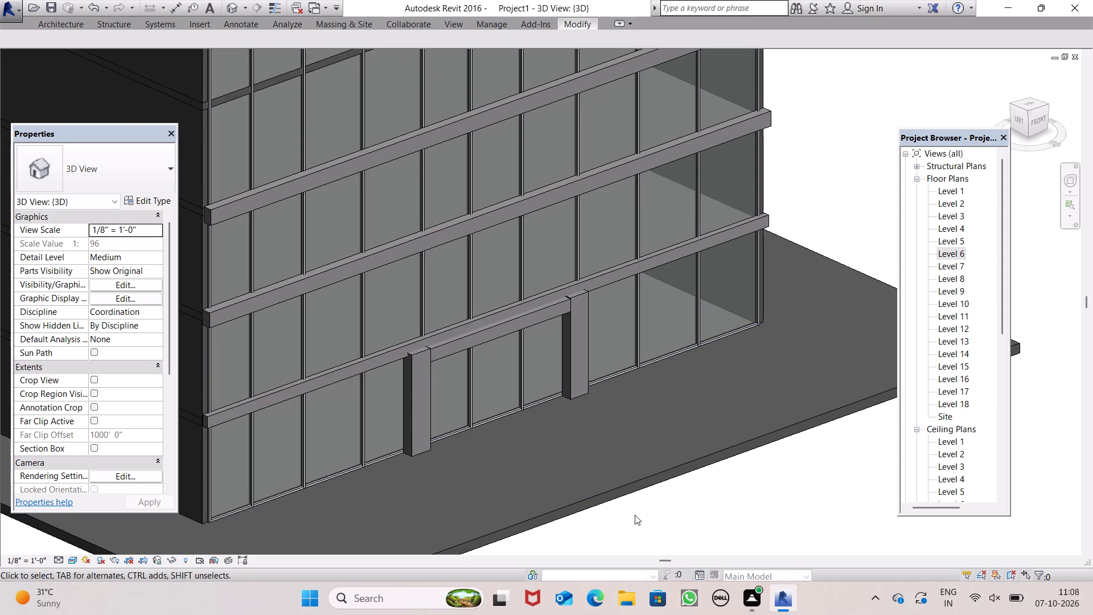
pyautogui.scroll(-1, 670, 614)
pyautogui.scroll(-4, 610, 433)
pyautogui.scroll(5, 368, 380)
# Change the six side-face walls directly below the copper-coloured top wall from Generic - 8" to the outer wall type.
pyautogui.click(375, 348)
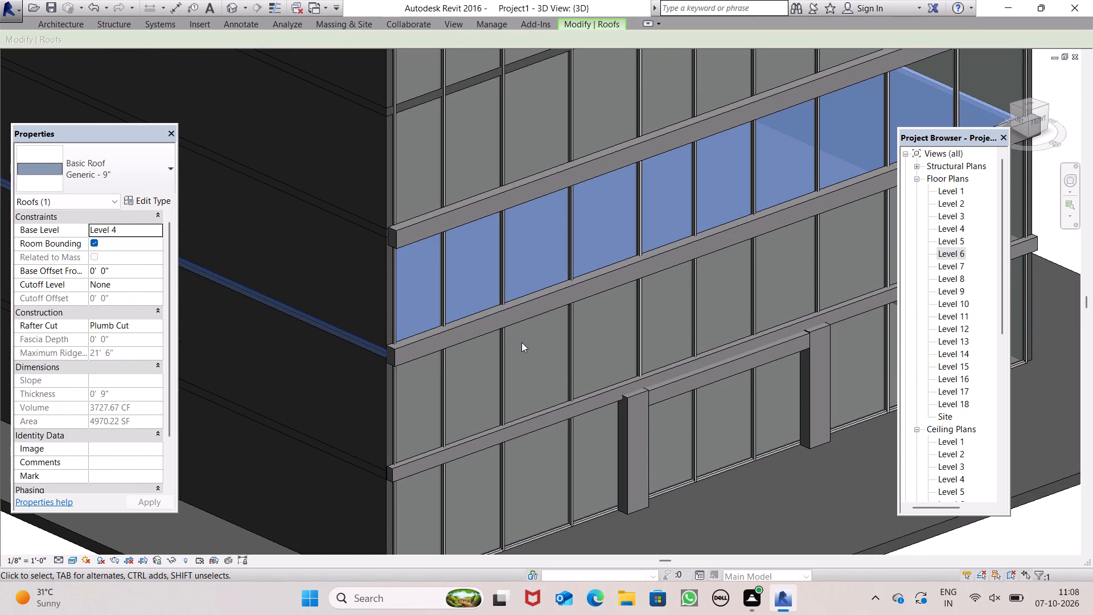
pyautogui.scroll(-2, 483, 323)
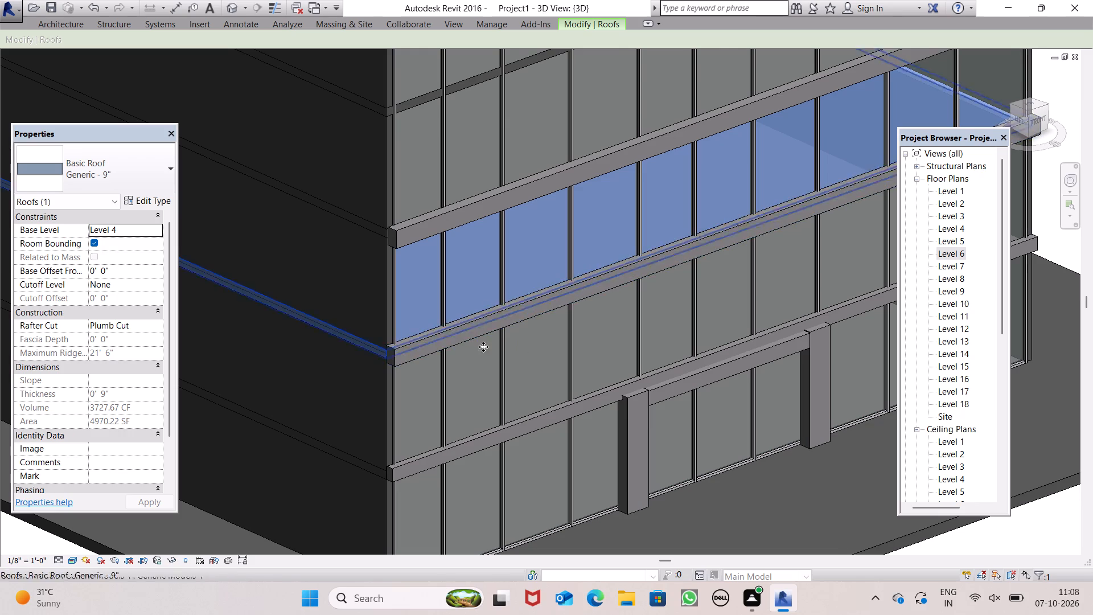
pyautogui.scroll(-4, 483, 347)
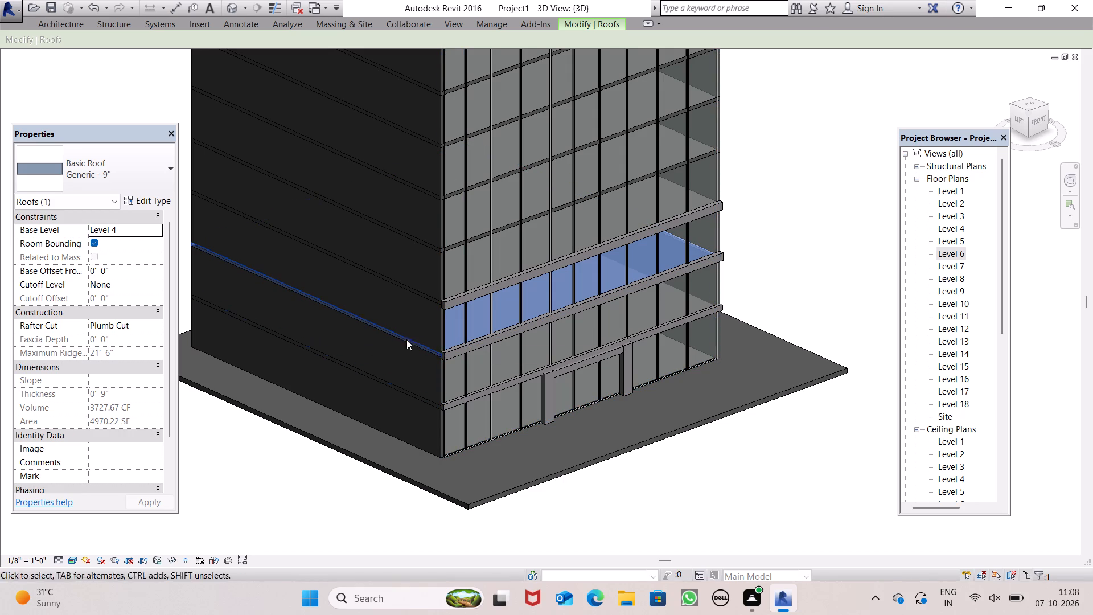
pyautogui.scroll(-5, 582, 311)
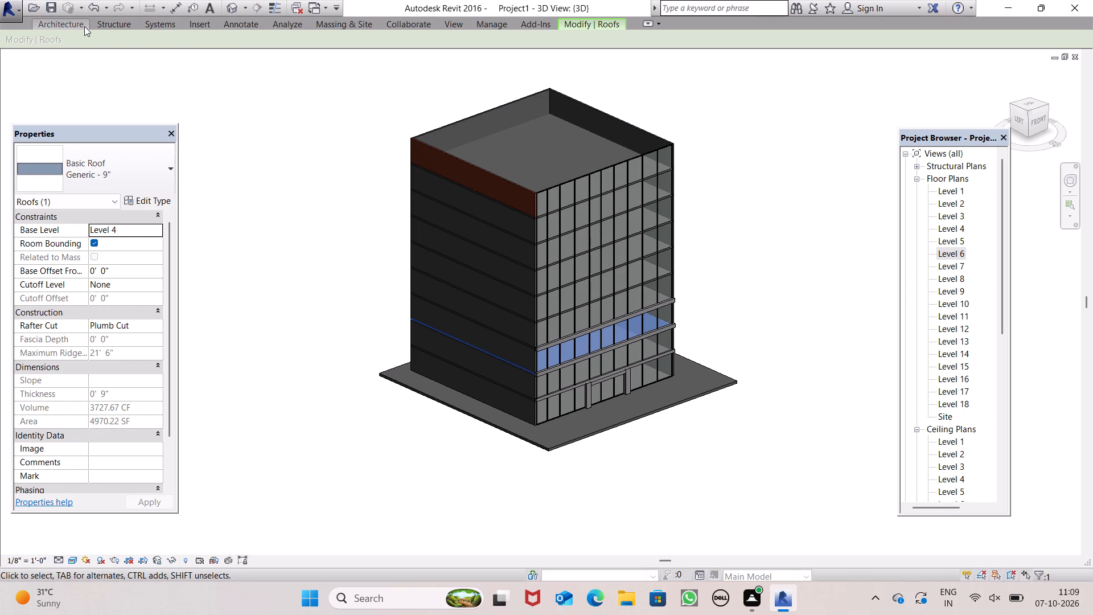
pyautogui.keyDown('shift'); pyautogui.moveTo(438, 386); pyautogui.dragTo(558, 278, button='middle'); pyautogui.keyUp('shift')
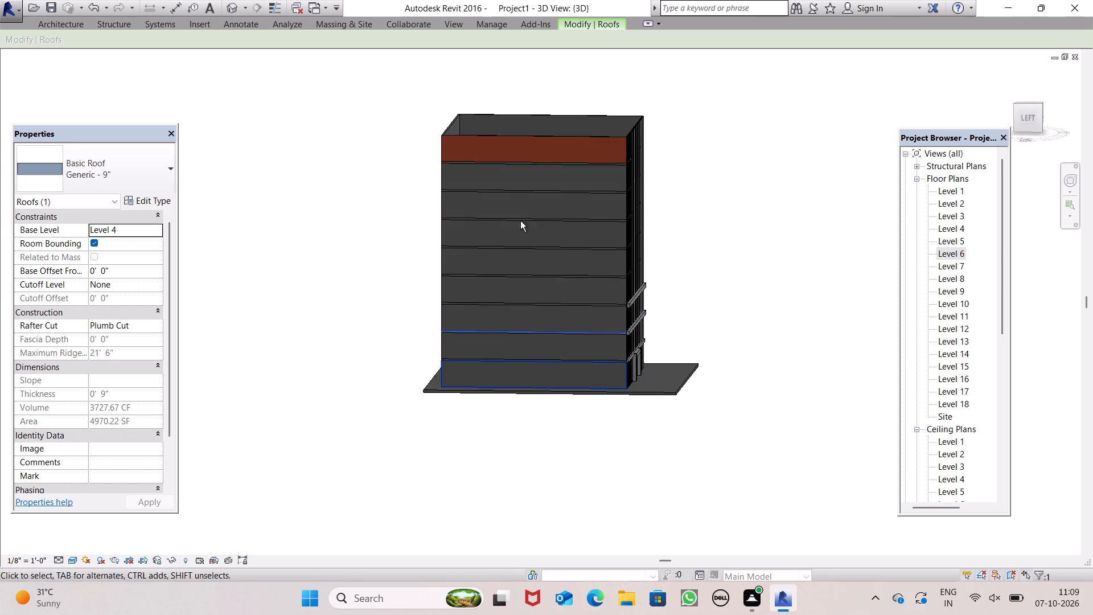
pyautogui.scroll(6, 535, 171)
pyautogui.click(323, 178)
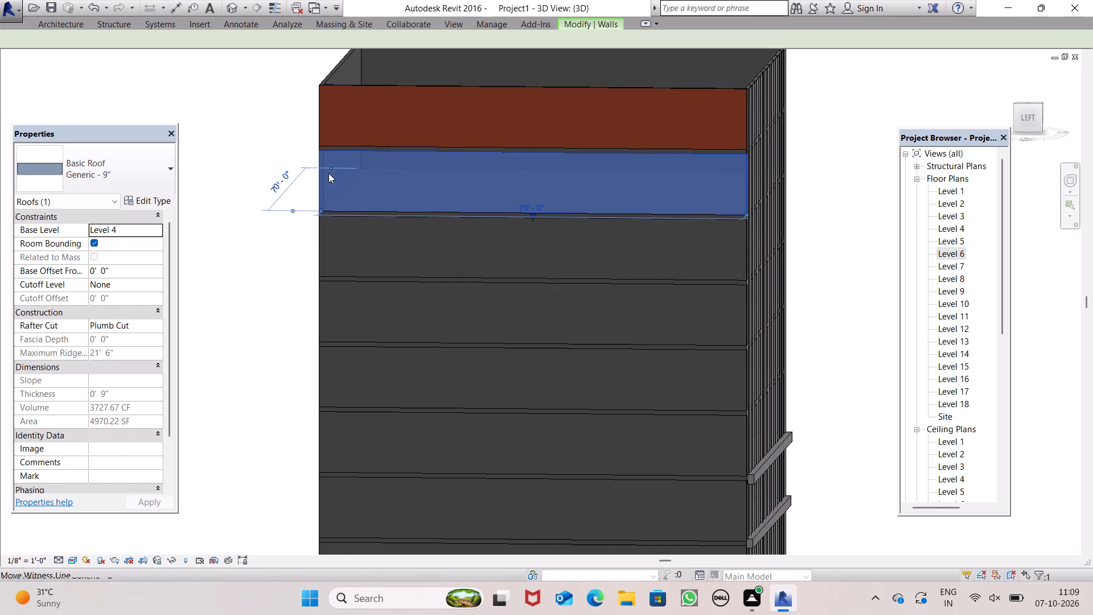
pyautogui.keyDown('ctrl'); pyautogui.click(319, 263); pyautogui.keyUp('ctrl')
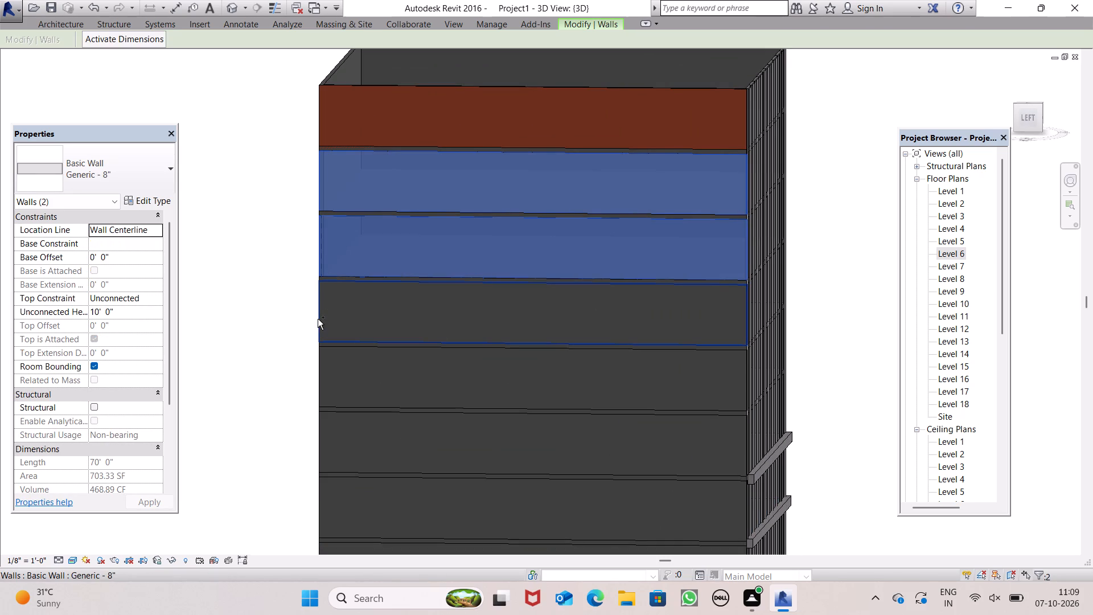
pyautogui.keyDown('ctrl'); pyautogui.click(318, 319); pyautogui.keyUp('ctrl')
pyautogui.keyDown('ctrl'); pyautogui.click(319, 378); pyautogui.keyUp('ctrl')
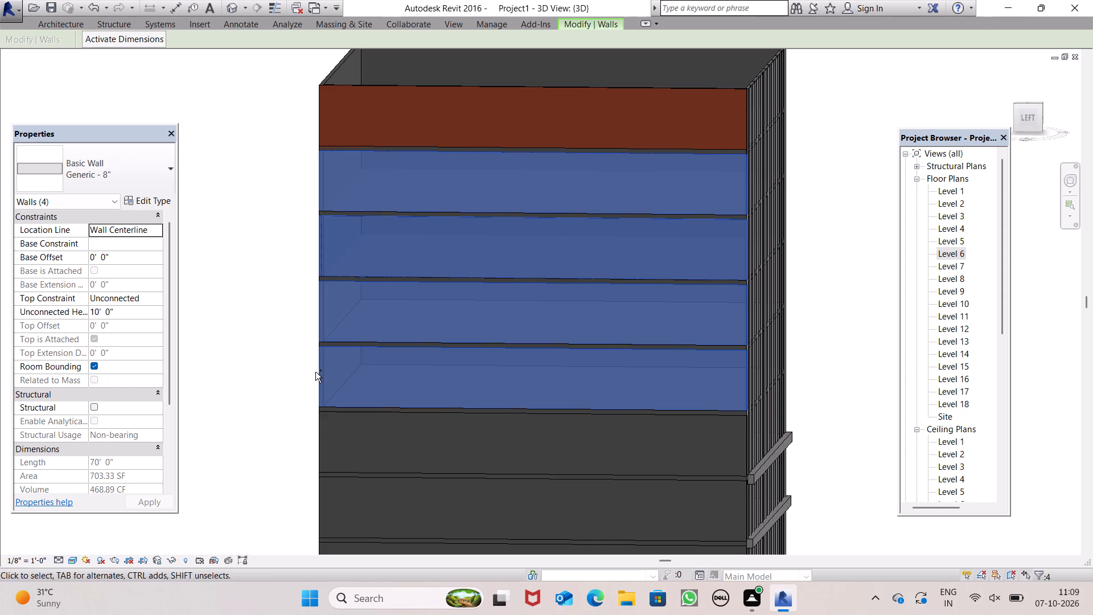
pyautogui.keyDown('ctrl'); pyautogui.click(316, 453); pyautogui.keyUp('ctrl')
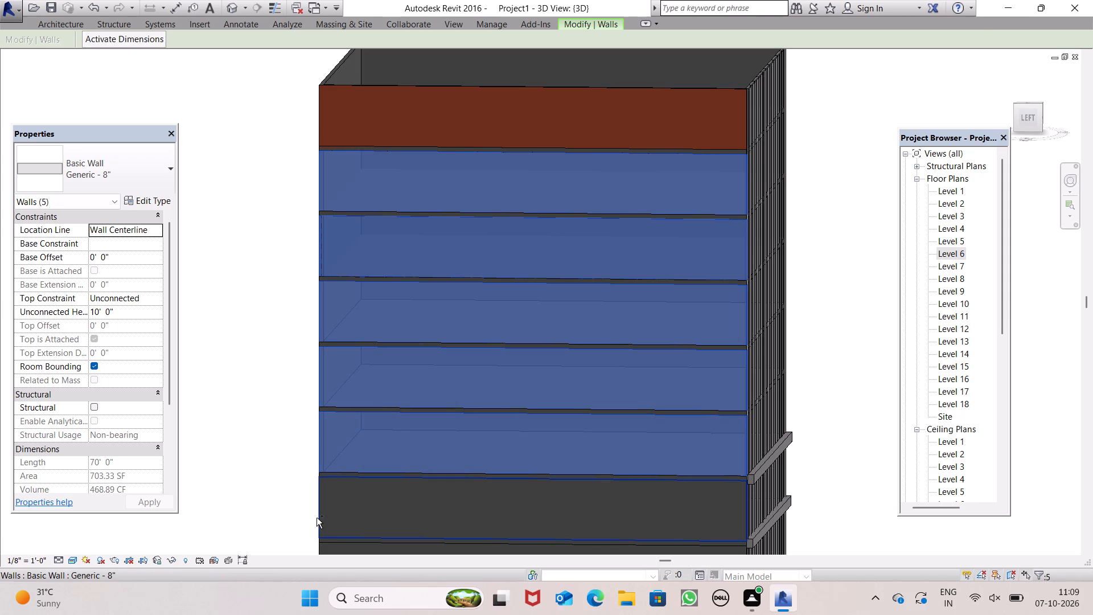
pyautogui.keyDown('ctrl'); pyautogui.click(317, 518); pyautogui.keyUp('ctrl')
pyautogui.keyDown('ctrl'); pyautogui.scroll(-7, 412, 353); pyautogui.keyUp('ctrl')
pyautogui.keyDown('ctrl'); pyautogui.scroll(-3, 466, 266); pyautogui.keyUp('ctrl')
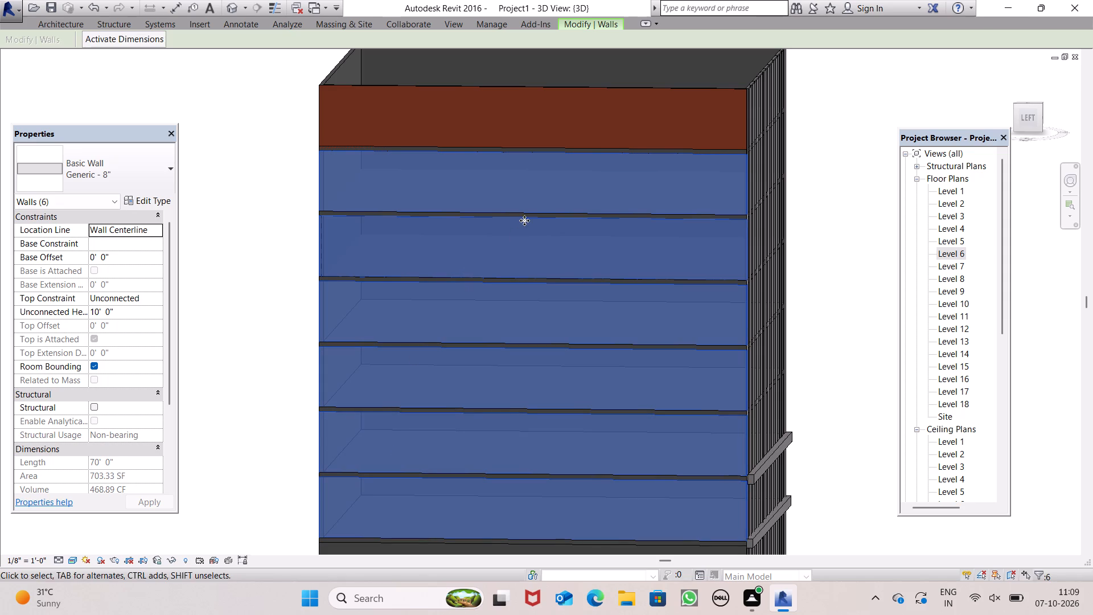
pyautogui.keyDown('ctrl'); pyautogui.scroll(-2, 524, 220); pyautogui.keyUp('ctrl')
pyautogui.keyDown('ctrl'); pyautogui.click(168, 171); pyautogui.keyUp('ctrl')
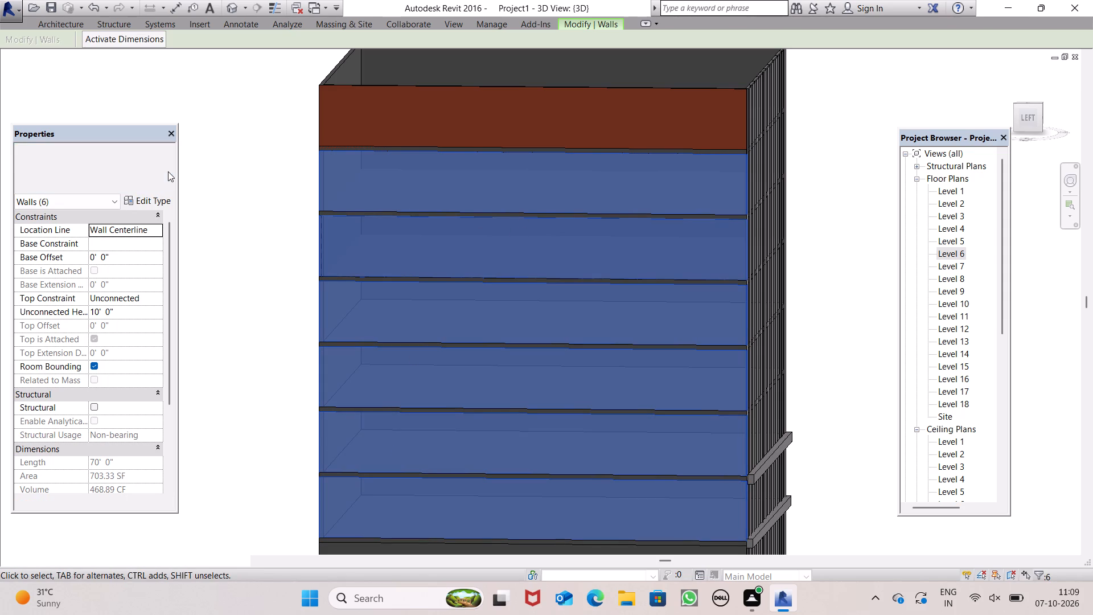
pyautogui.keyDown('ctrl'); pyautogui.scroll(-1, 113, 358); pyautogui.keyUp('ctrl')
pyautogui.keyDown('ctrl'); pyautogui.scroll(2, 113, 358); pyautogui.keyUp('ctrl')
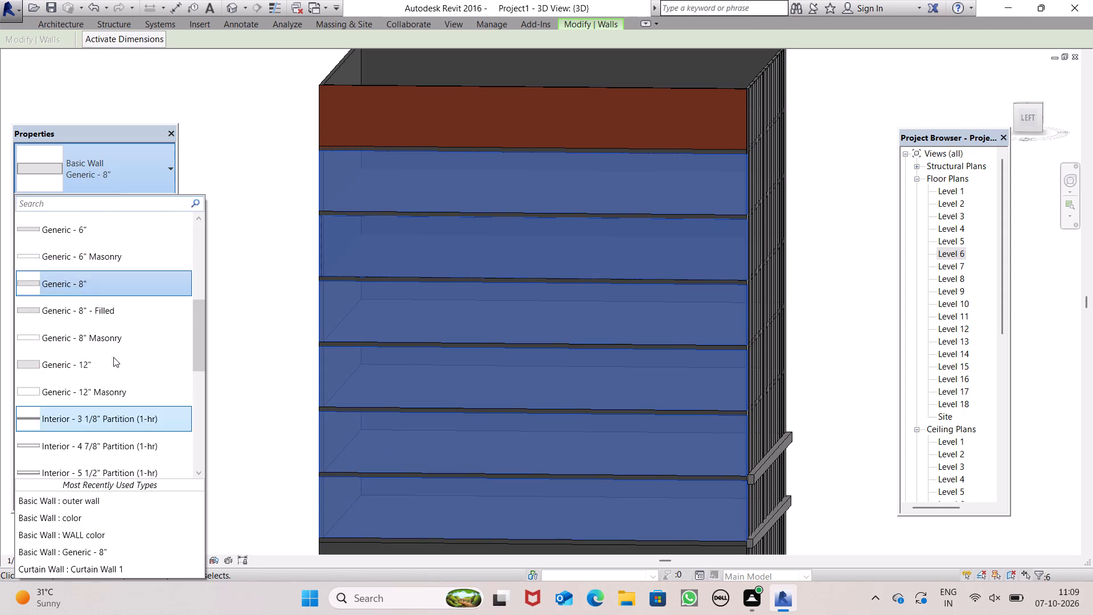
pyautogui.keyDown('ctrl'); pyautogui.scroll(12, 113, 357); pyautogui.keyUp('ctrl')
pyautogui.keyDown('ctrl'); pyautogui.scroll(-1, 117, 326); pyautogui.keyUp('ctrl')
pyautogui.keyDown('ctrl'); pyautogui.scroll(7, 117, 326); pyautogui.keyUp('ctrl')
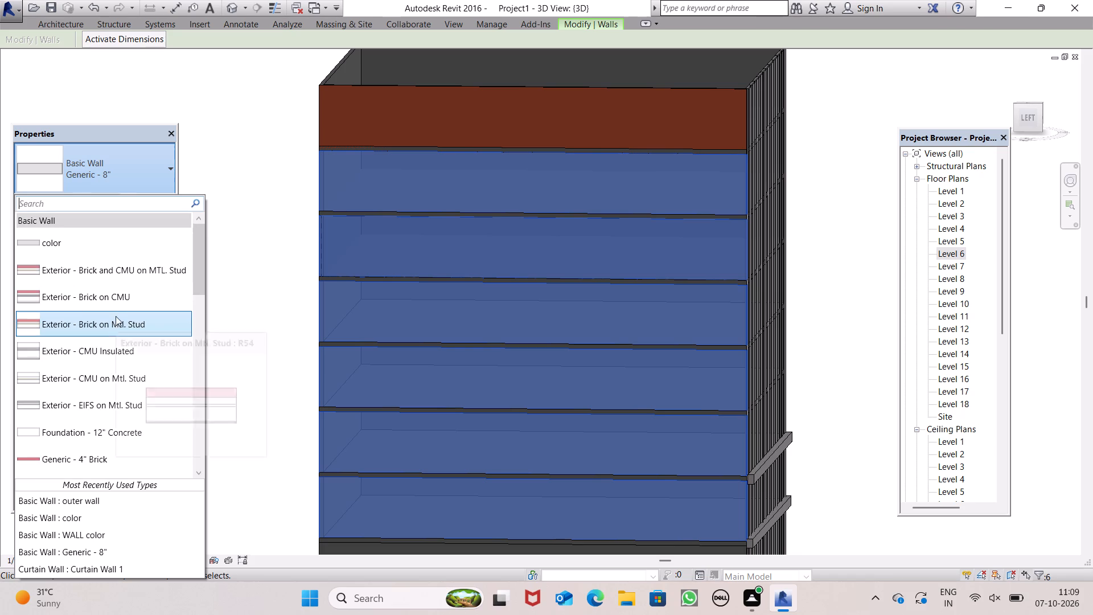
pyautogui.keyDown('ctrl'); pyautogui.scroll(1, 116, 316); pyautogui.keyUp('ctrl')
pyautogui.keyDown('ctrl'); pyautogui.scroll(-17, 116, 314); pyautogui.keyUp('ctrl')
pyautogui.keyDown('ctrl'); pyautogui.click(108, 355); pyautogui.keyUp('ctrl')
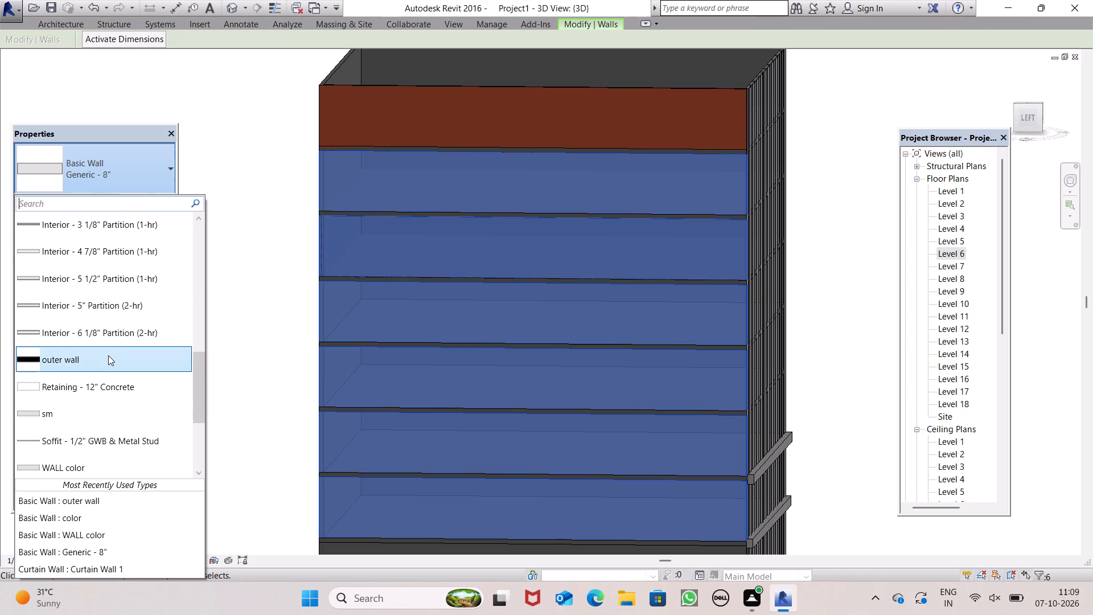
pyautogui.keyDown('ctrl'); pyautogui.click(235, 326); pyautogui.keyUp('ctrl')
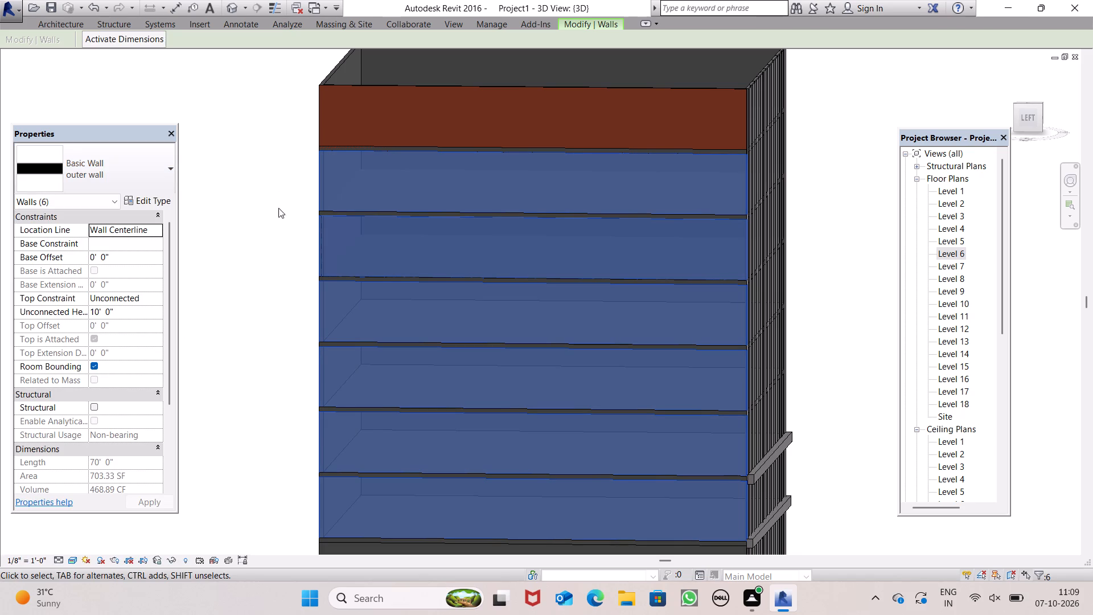
pyautogui.click(233, 237)
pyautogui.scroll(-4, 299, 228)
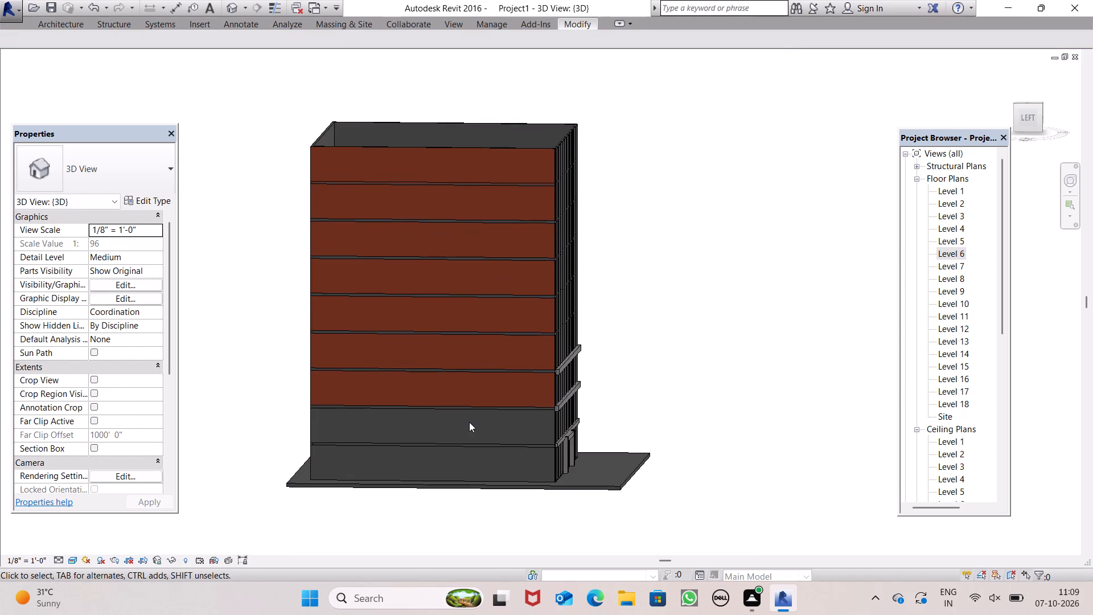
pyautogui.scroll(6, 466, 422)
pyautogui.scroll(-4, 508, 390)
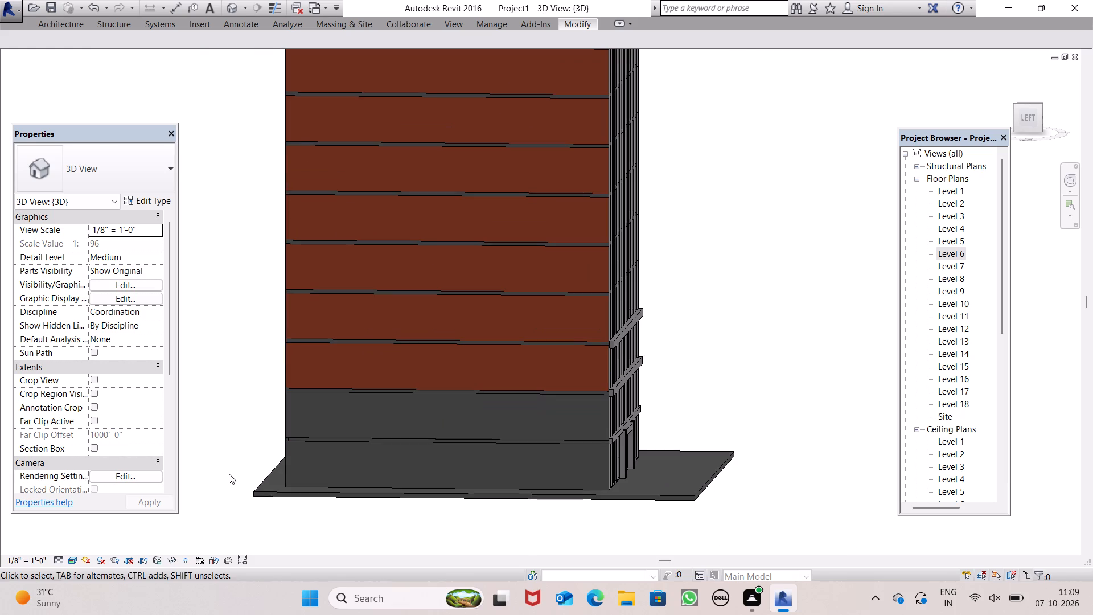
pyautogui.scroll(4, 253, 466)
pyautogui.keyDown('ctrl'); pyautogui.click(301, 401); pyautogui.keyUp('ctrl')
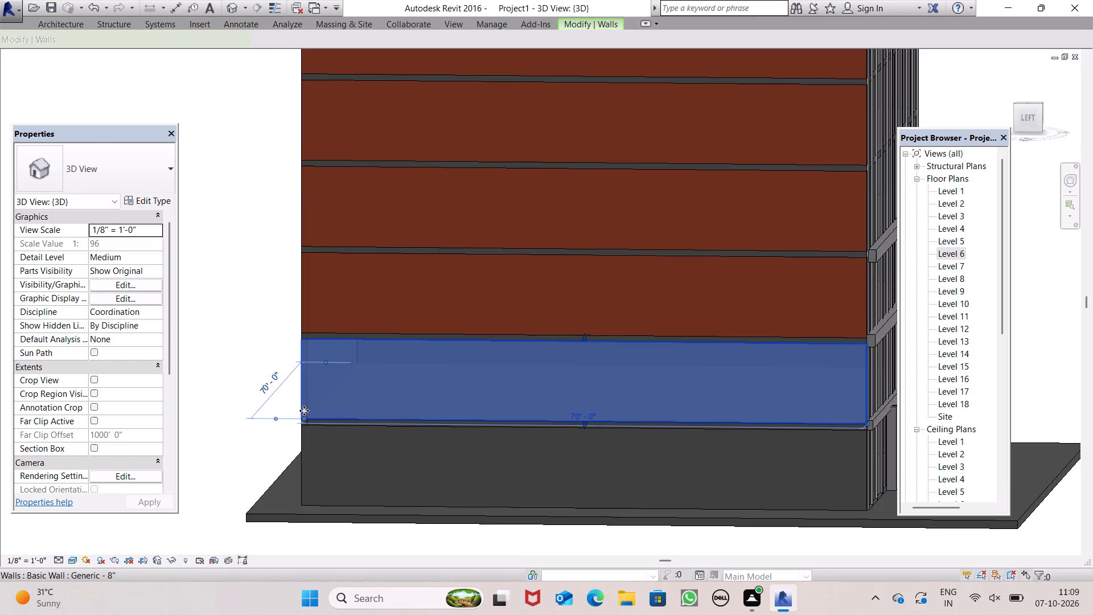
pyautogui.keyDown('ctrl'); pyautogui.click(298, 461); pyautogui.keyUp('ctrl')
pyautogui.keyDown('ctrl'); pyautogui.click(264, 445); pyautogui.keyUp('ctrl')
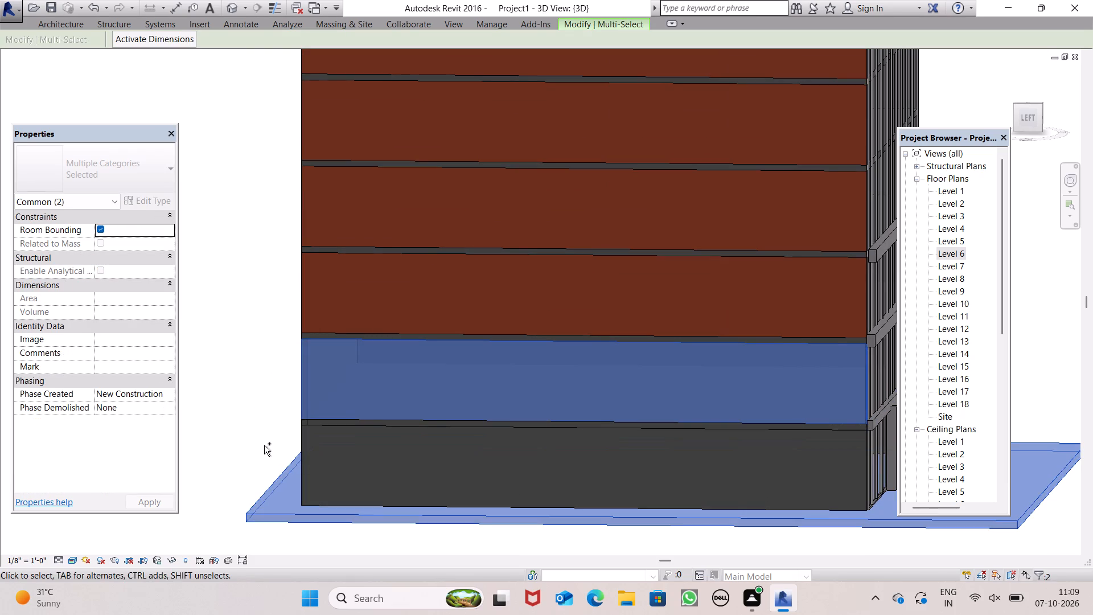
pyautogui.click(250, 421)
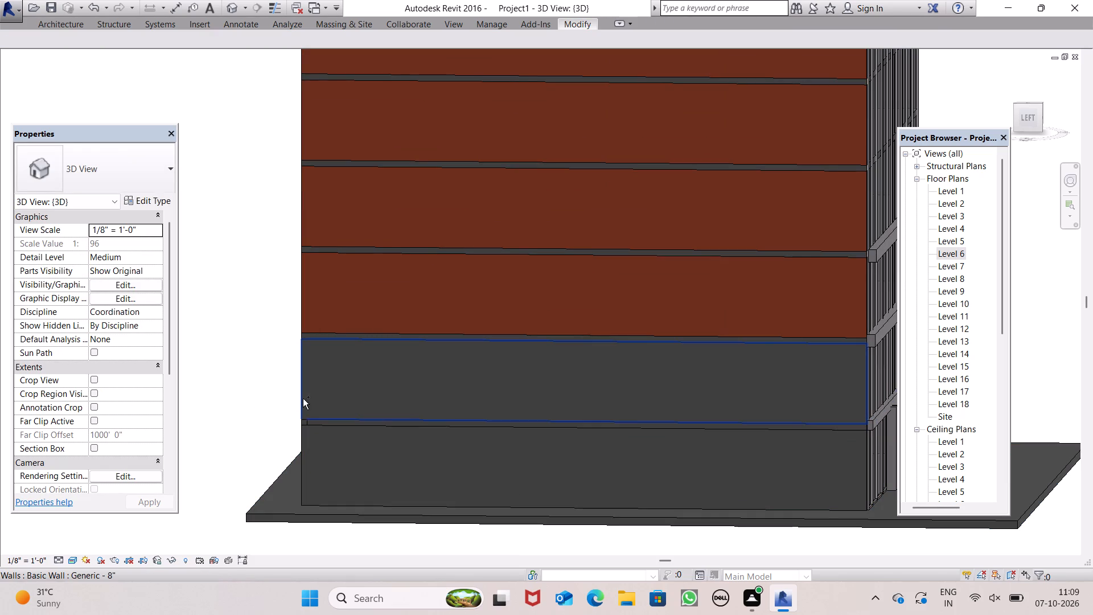
# Apply the outer wall type to the two lowest walls of the same side face.
pyautogui.keyDown('ctrl'); pyautogui.click(303, 399); pyautogui.keyUp('ctrl')
pyautogui.keyDown('ctrl'); pyautogui.click(300, 465); pyautogui.keyUp('ctrl')
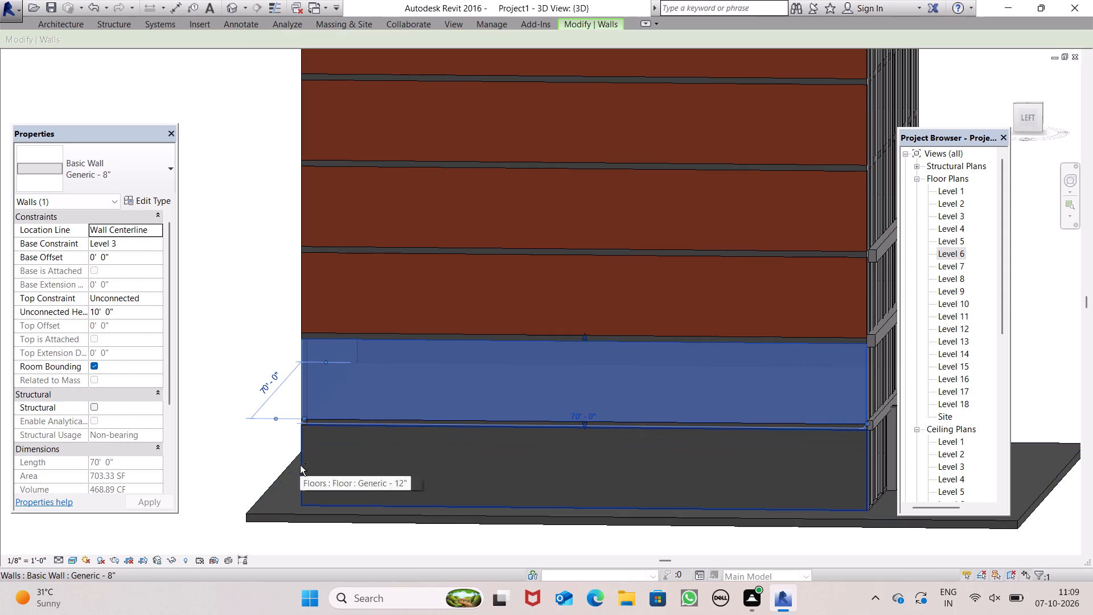
pyautogui.keyDown('ctrl'); pyautogui.click(104, 165); pyautogui.keyUp('ctrl')
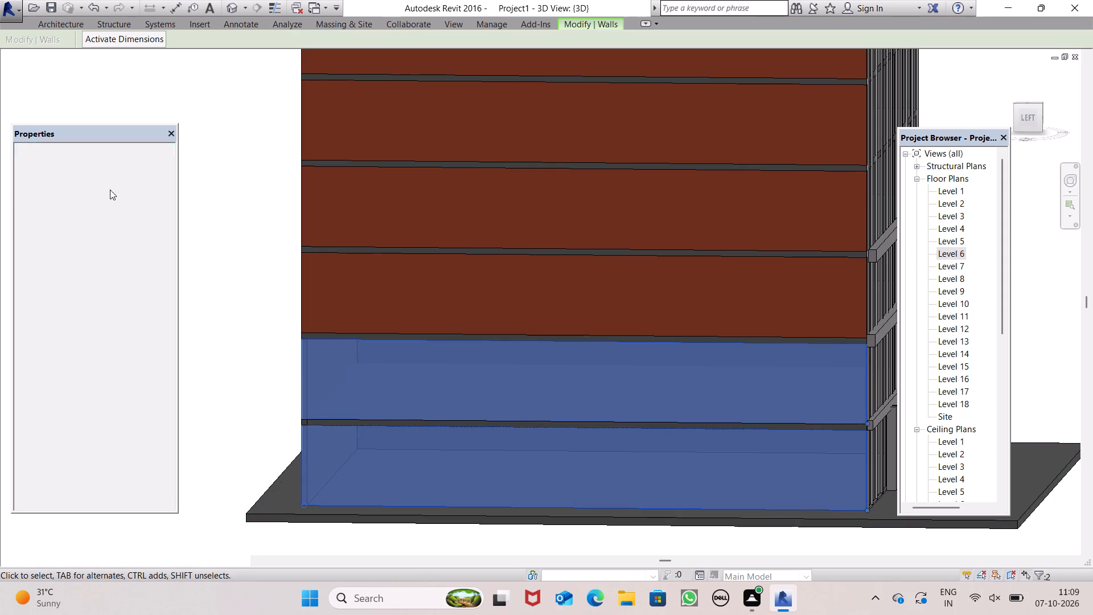
pyautogui.keyDown('ctrl'); pyautogui.scroll(-3, 80, 422); pyautogui.keyUp('ctrl')
pyautogui.keyDown('ctrl'); pyautogui.click(85, 397); pyautogui.keyUp('ctrl')
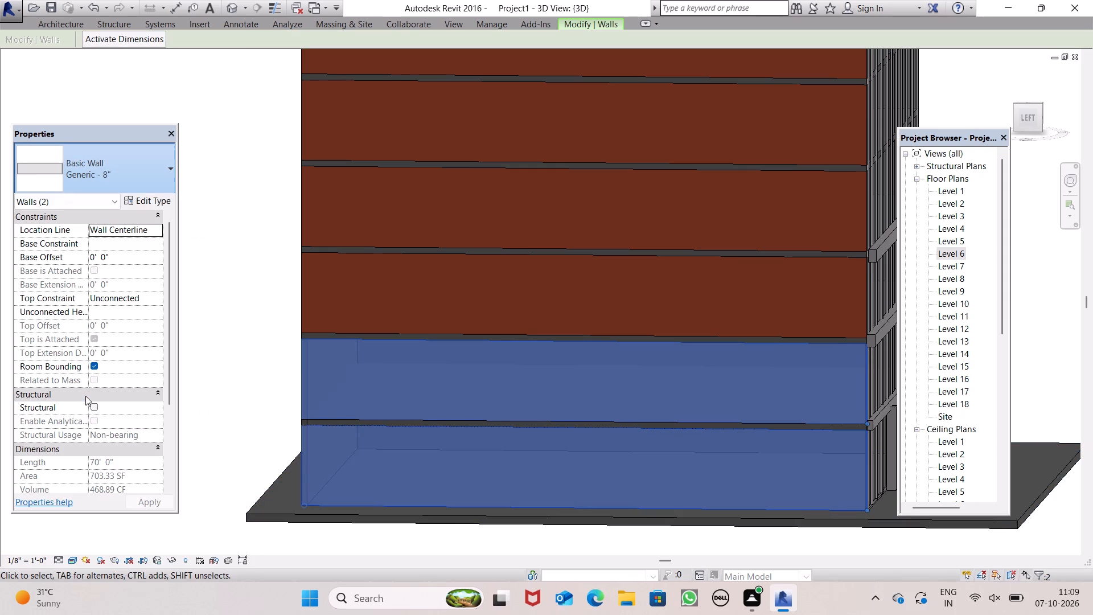
pyautogui.click(229, 400)
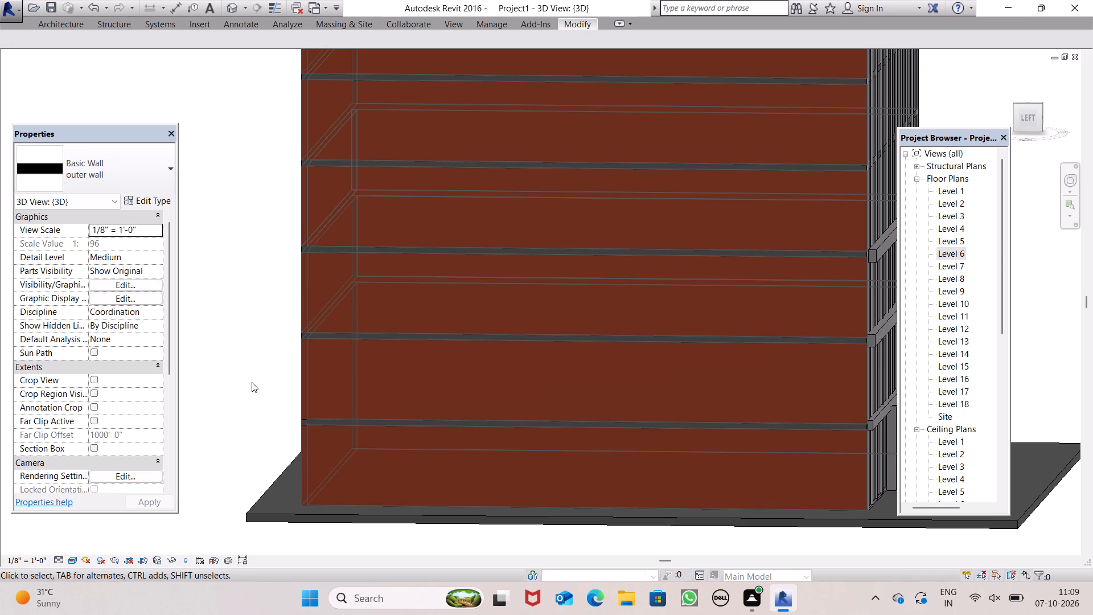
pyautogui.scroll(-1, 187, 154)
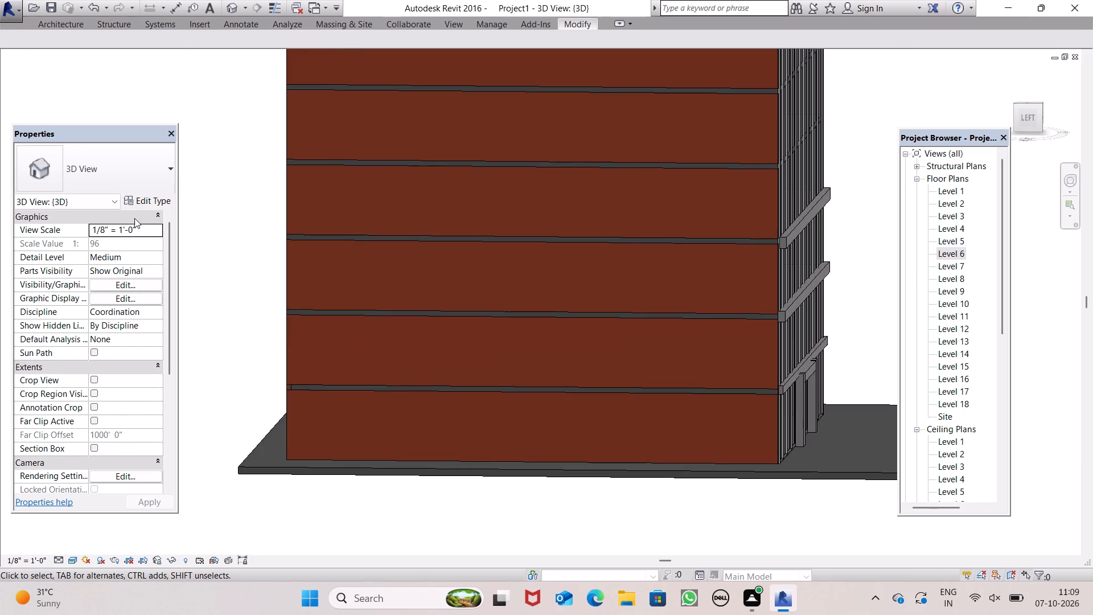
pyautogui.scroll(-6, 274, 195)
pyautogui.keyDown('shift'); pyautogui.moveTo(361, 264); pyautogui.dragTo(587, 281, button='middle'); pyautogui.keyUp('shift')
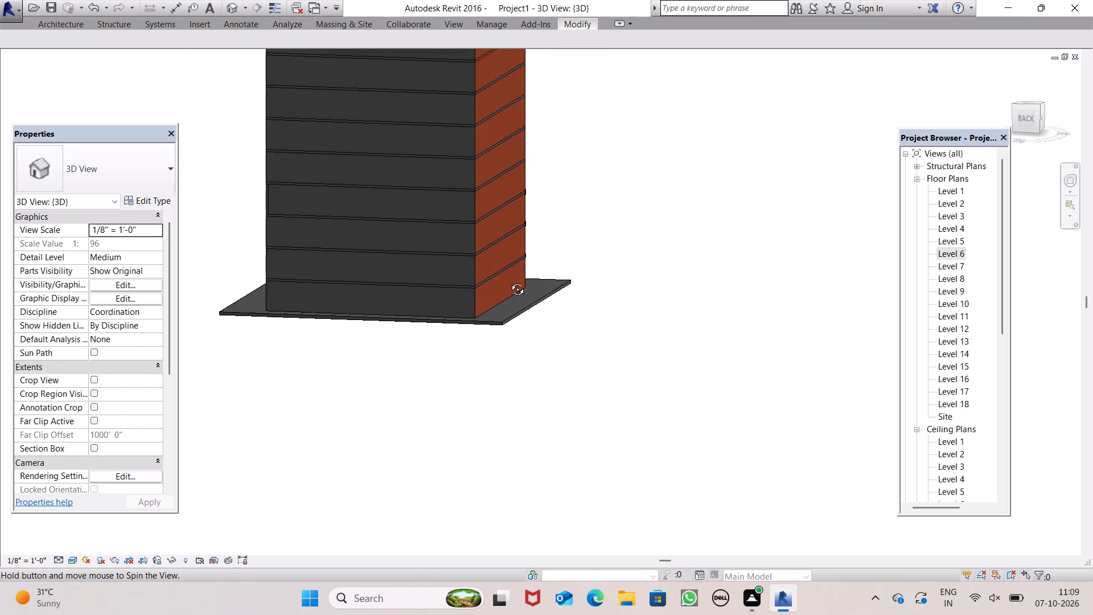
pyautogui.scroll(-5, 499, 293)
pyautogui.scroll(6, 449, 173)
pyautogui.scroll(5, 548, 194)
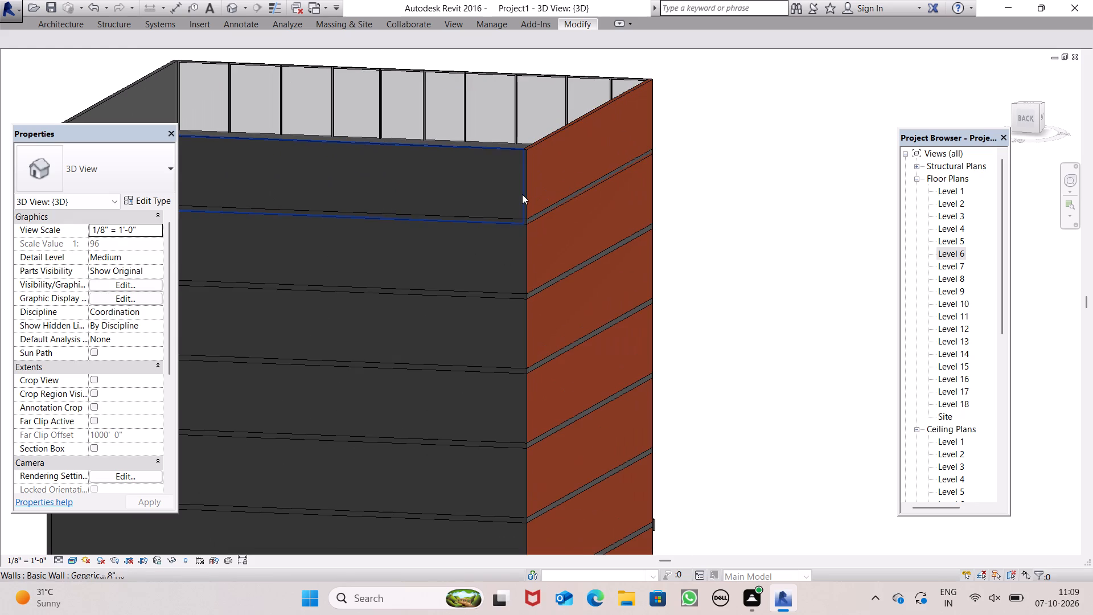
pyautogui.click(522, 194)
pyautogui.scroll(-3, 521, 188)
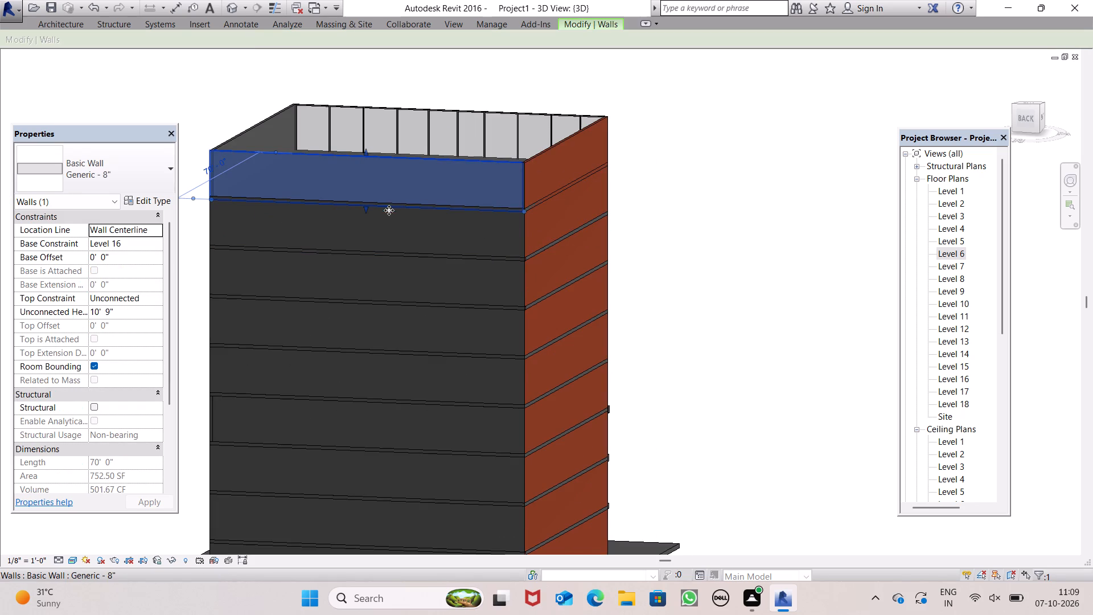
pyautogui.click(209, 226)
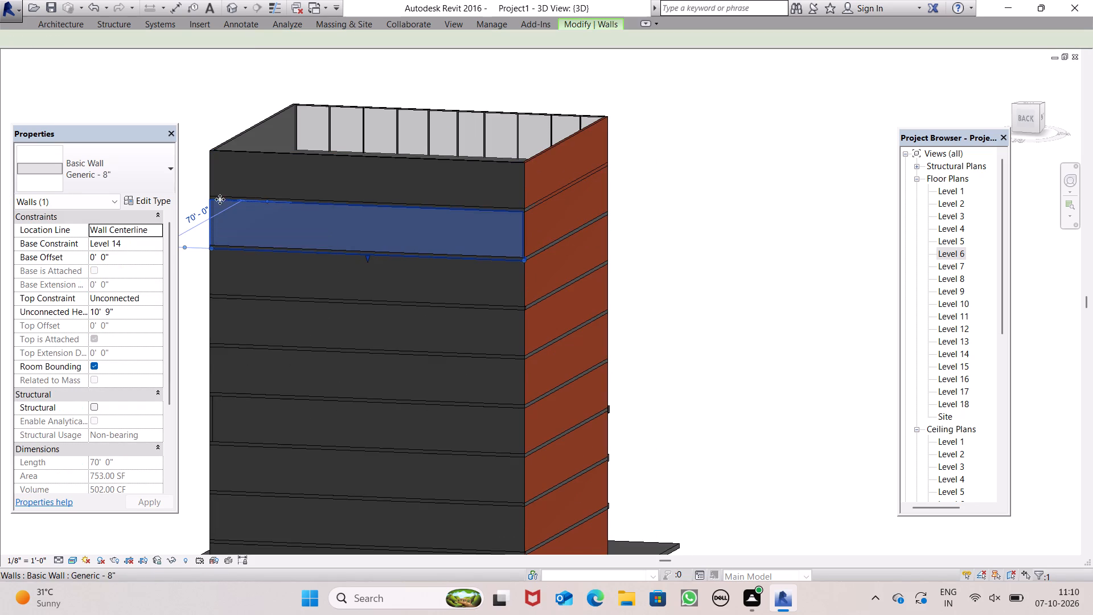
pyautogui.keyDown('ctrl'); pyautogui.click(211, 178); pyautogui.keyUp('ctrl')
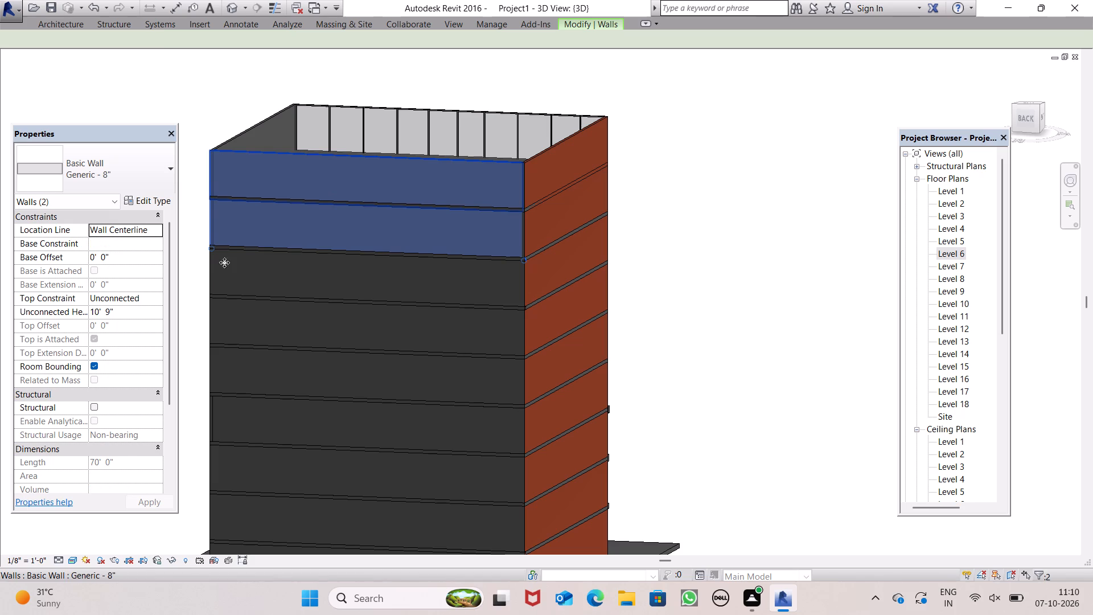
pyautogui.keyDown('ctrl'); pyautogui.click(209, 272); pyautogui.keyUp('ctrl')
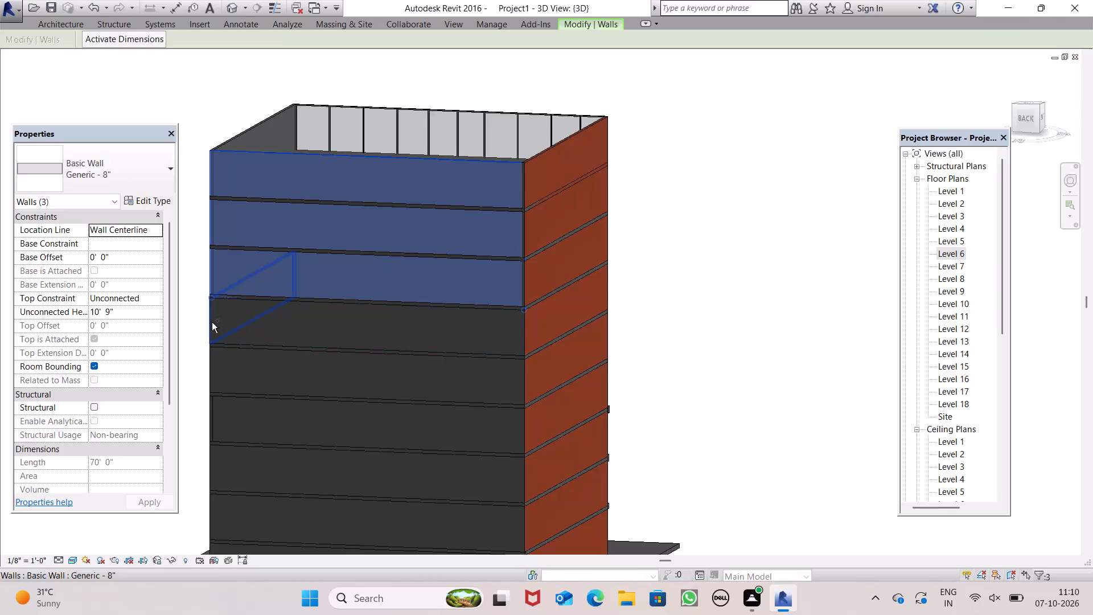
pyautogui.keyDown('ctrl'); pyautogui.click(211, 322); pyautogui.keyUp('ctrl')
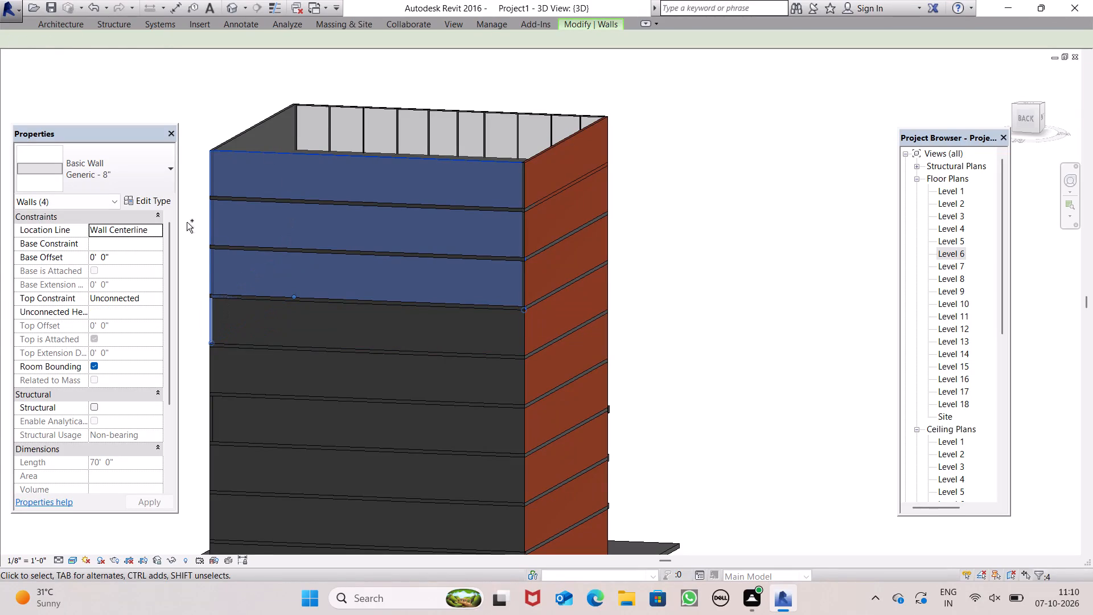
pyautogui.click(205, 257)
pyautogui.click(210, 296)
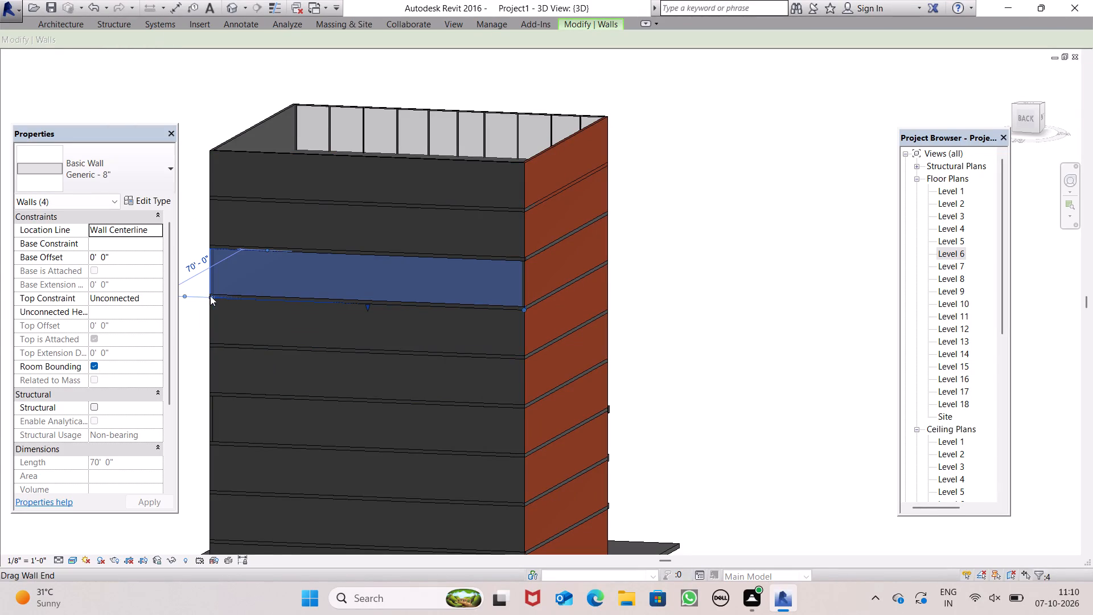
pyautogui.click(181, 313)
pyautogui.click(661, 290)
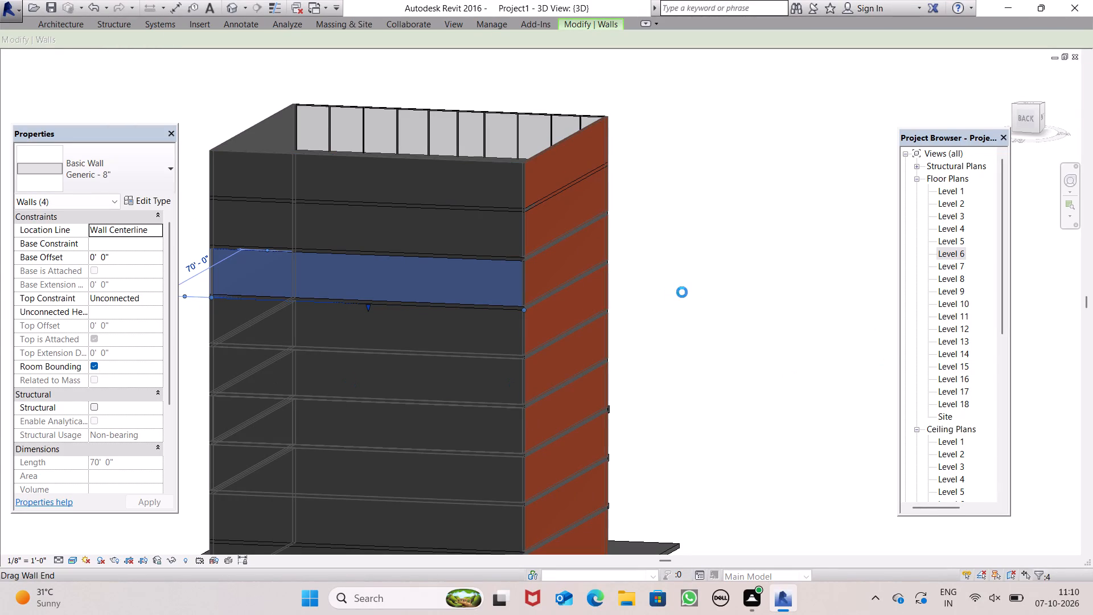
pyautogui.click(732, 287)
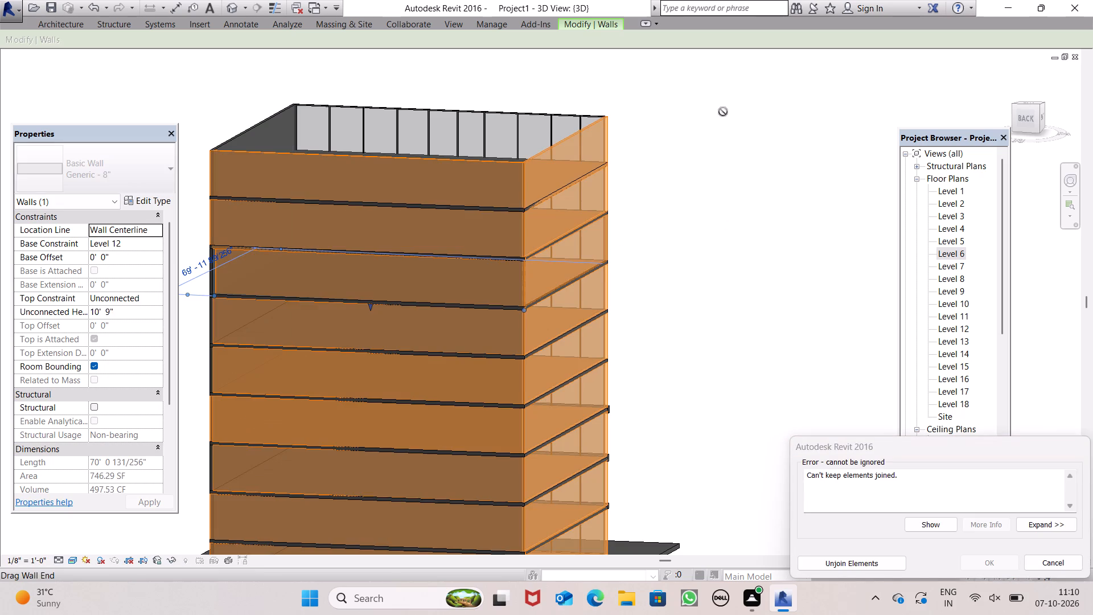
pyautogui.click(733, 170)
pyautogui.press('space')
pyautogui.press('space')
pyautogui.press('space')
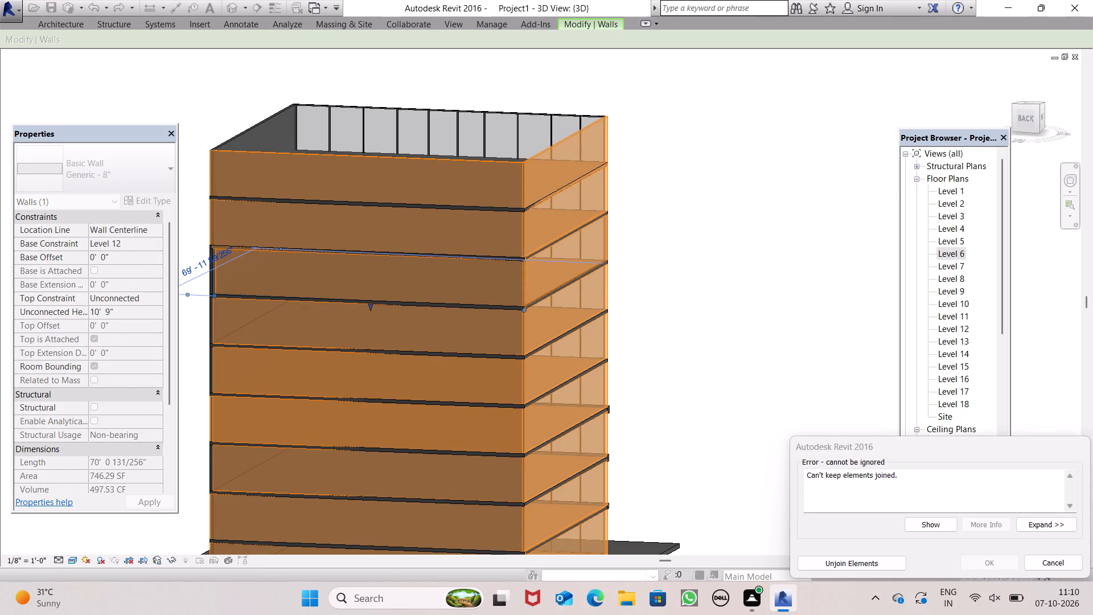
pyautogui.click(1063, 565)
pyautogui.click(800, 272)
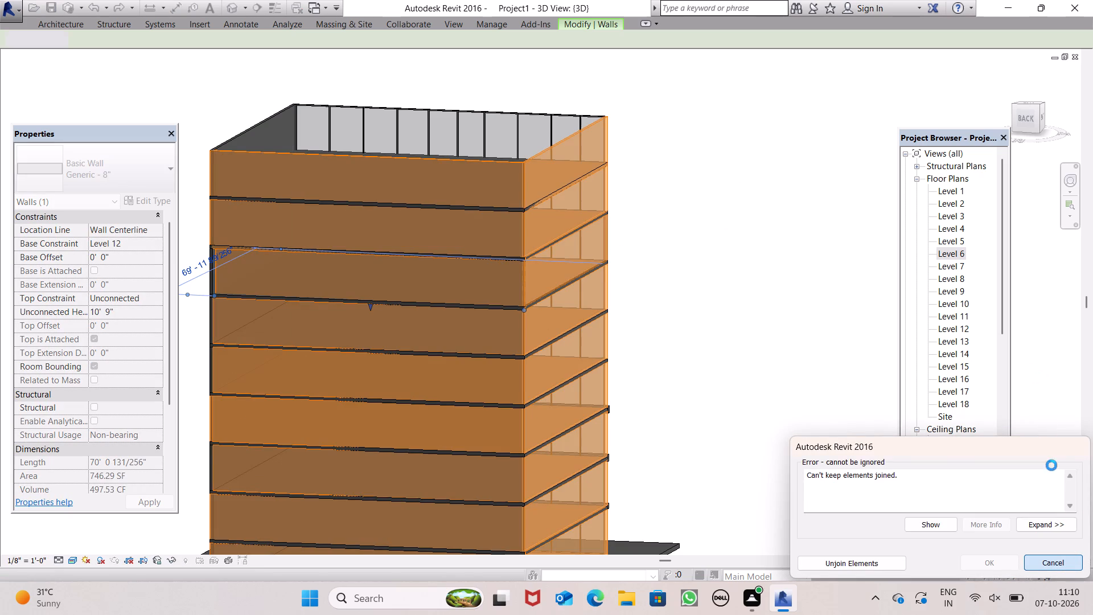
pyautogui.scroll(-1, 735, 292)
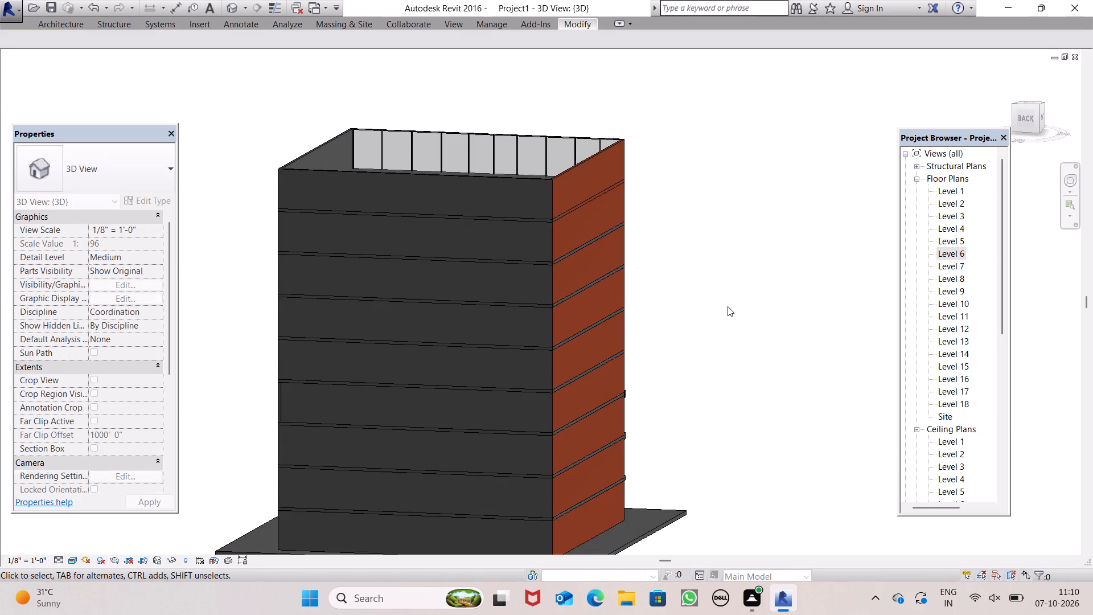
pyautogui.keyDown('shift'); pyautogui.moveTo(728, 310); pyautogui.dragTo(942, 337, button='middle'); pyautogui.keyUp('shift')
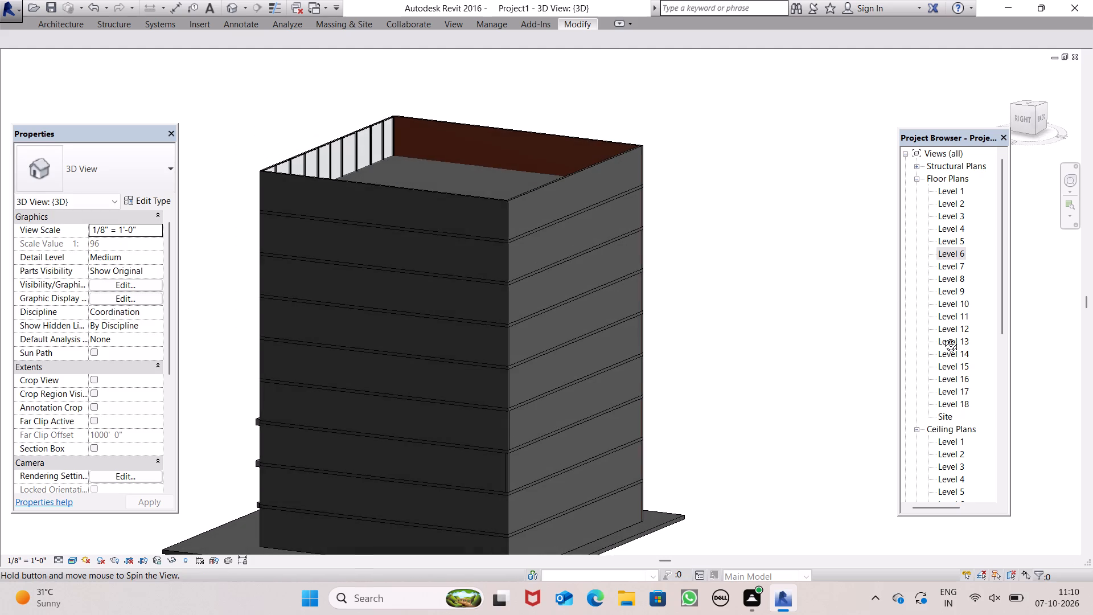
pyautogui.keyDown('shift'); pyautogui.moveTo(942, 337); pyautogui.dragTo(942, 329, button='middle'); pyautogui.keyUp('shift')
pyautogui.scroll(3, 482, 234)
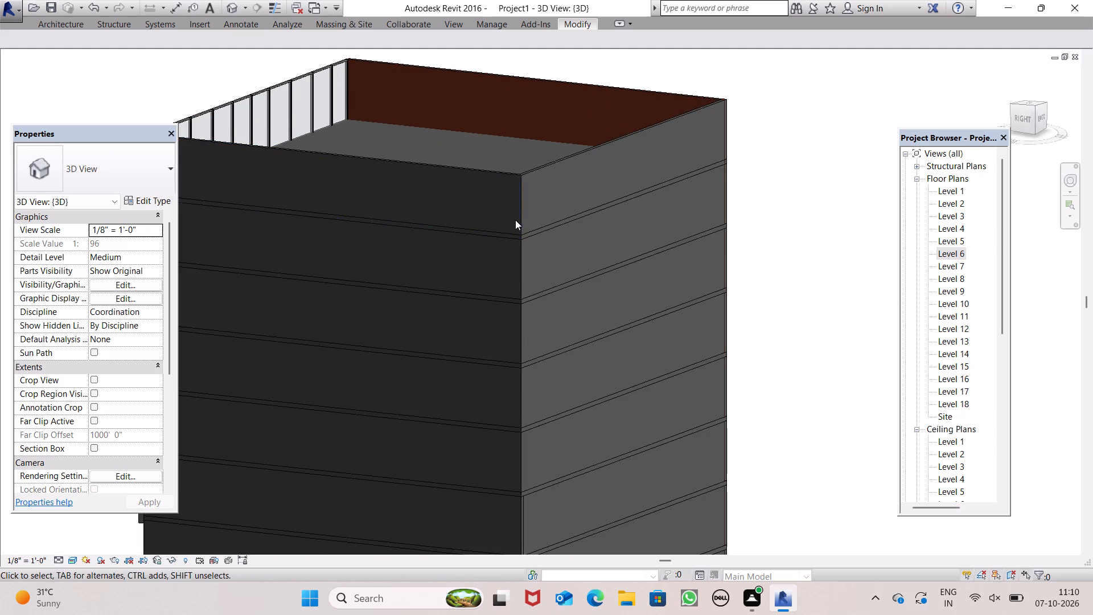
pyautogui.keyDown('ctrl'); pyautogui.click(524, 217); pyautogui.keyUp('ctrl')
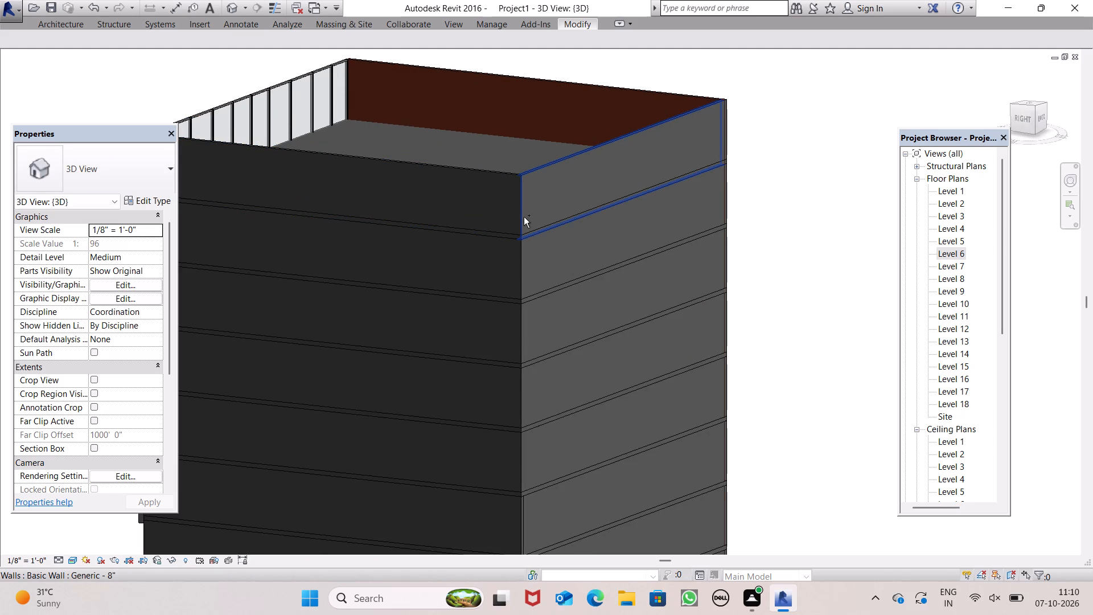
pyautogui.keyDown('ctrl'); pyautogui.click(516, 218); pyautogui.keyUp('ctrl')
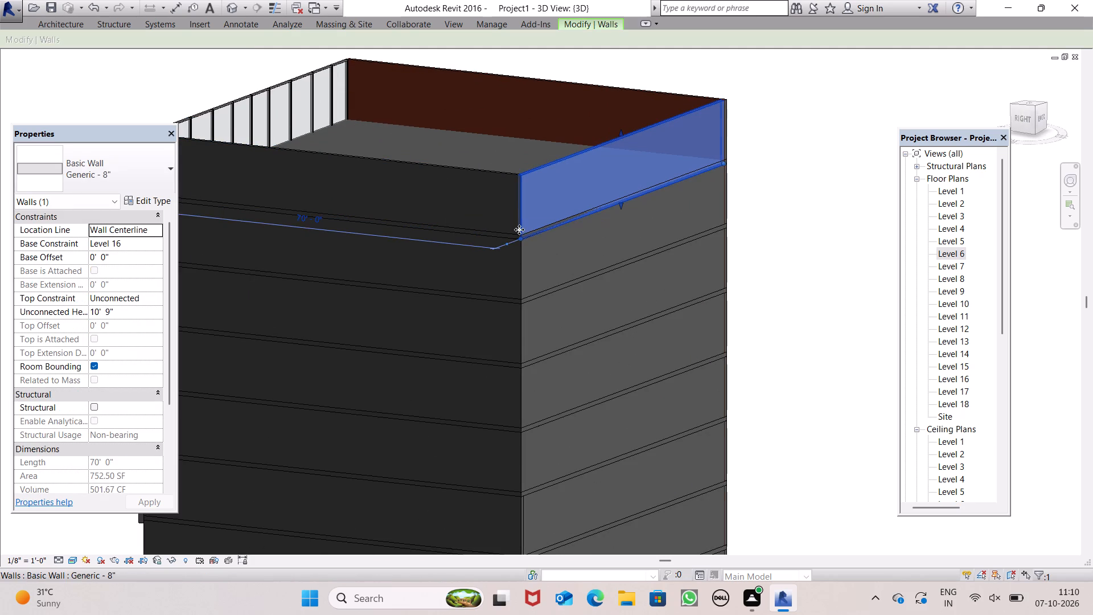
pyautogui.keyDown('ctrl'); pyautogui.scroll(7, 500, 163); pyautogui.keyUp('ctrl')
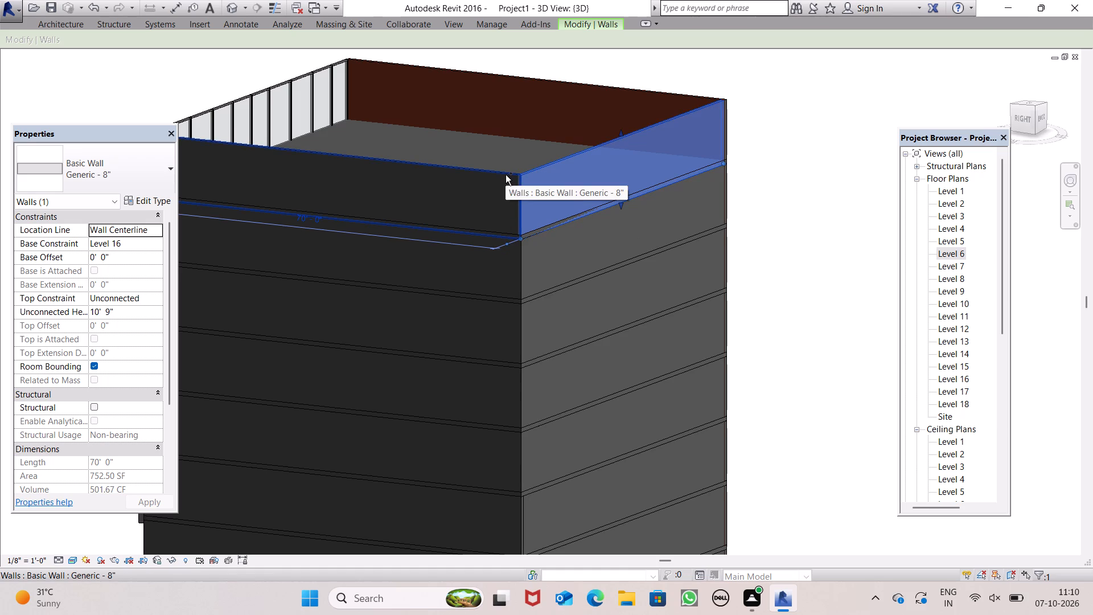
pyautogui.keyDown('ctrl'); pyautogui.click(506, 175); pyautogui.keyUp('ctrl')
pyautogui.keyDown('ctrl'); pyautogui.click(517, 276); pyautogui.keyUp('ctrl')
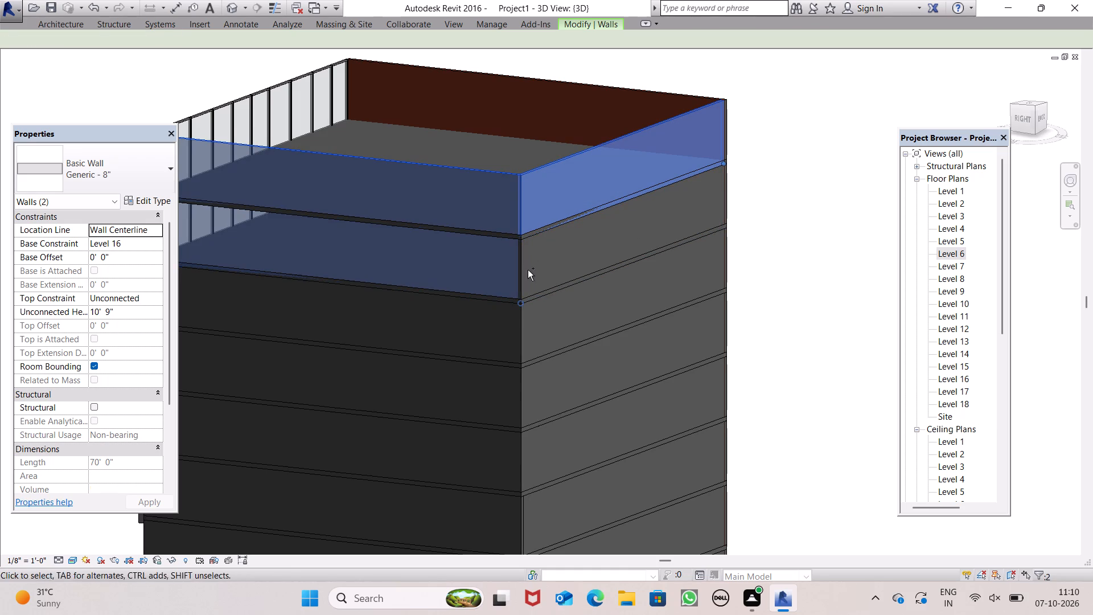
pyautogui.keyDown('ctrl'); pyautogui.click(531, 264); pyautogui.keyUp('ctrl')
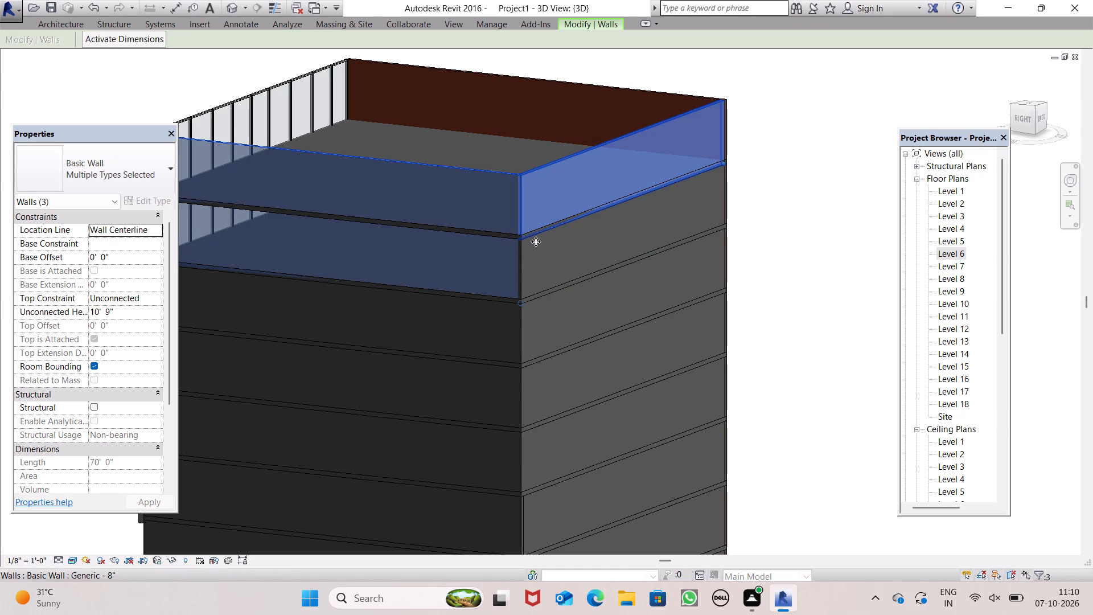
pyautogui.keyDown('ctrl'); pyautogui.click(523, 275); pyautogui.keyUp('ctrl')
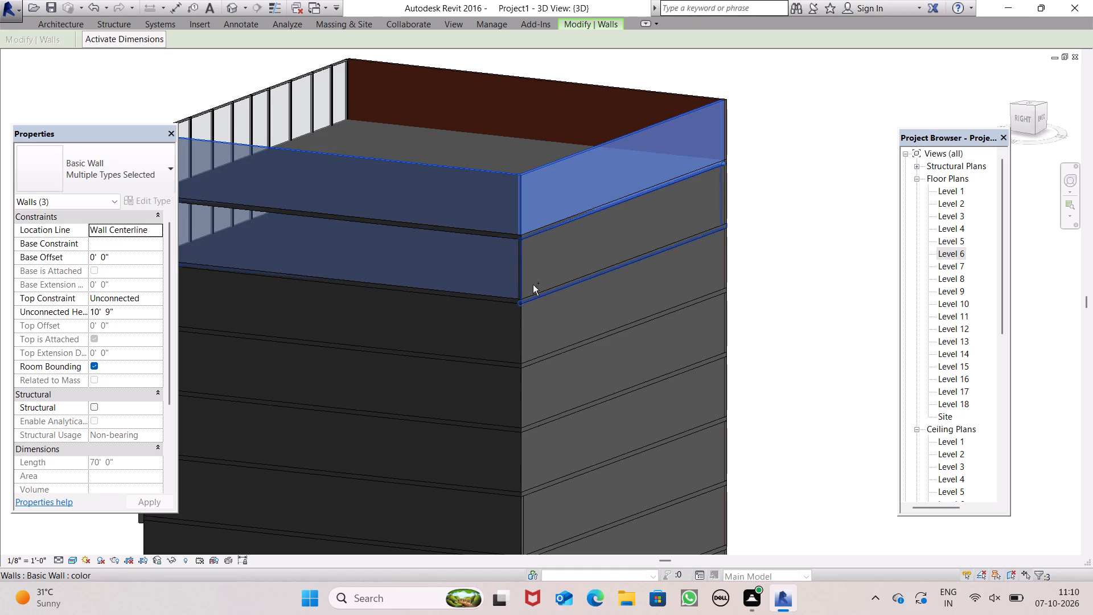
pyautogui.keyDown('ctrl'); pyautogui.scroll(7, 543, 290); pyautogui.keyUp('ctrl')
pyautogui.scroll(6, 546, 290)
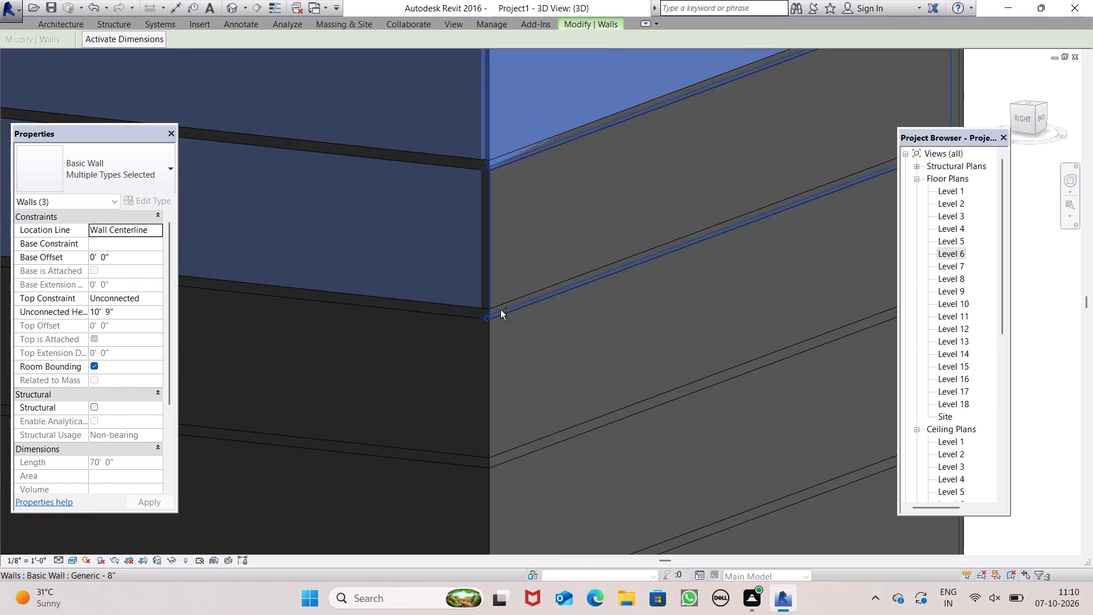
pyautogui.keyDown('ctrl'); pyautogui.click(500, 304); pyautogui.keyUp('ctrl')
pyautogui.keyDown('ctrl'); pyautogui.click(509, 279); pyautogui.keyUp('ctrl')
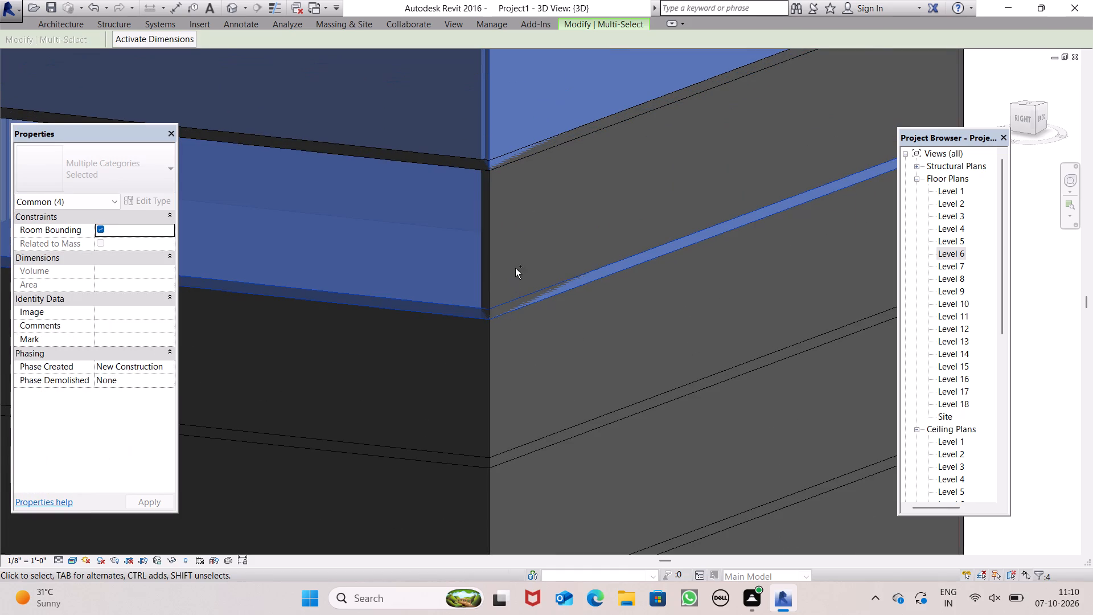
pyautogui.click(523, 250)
# Apply the outer wall type to the right face's topmost and fourth walls from the top and the back face's second and third walls.
pyautogui.scroll(-7, 523, 250)
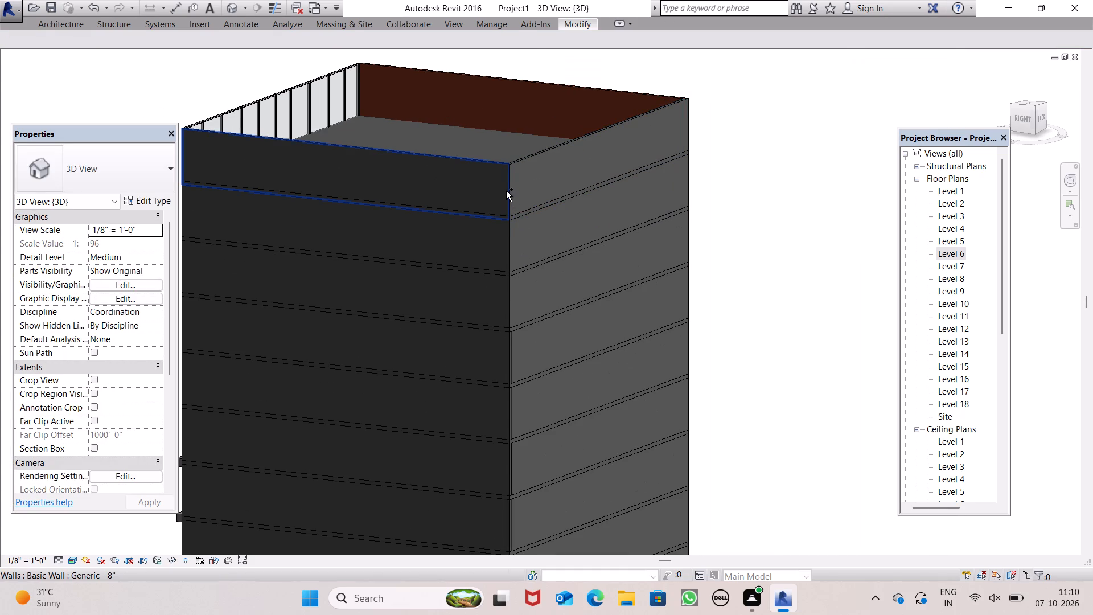
pyautogui.keyDown('ctrl'); pyautogui.click(506, 191); pyautogui.keyUp('ctrl')
pyautogui.keyDown('ctrl'); pyautogui.scroll(5, 517, 186); pyautogui.keyUp('ctrl')
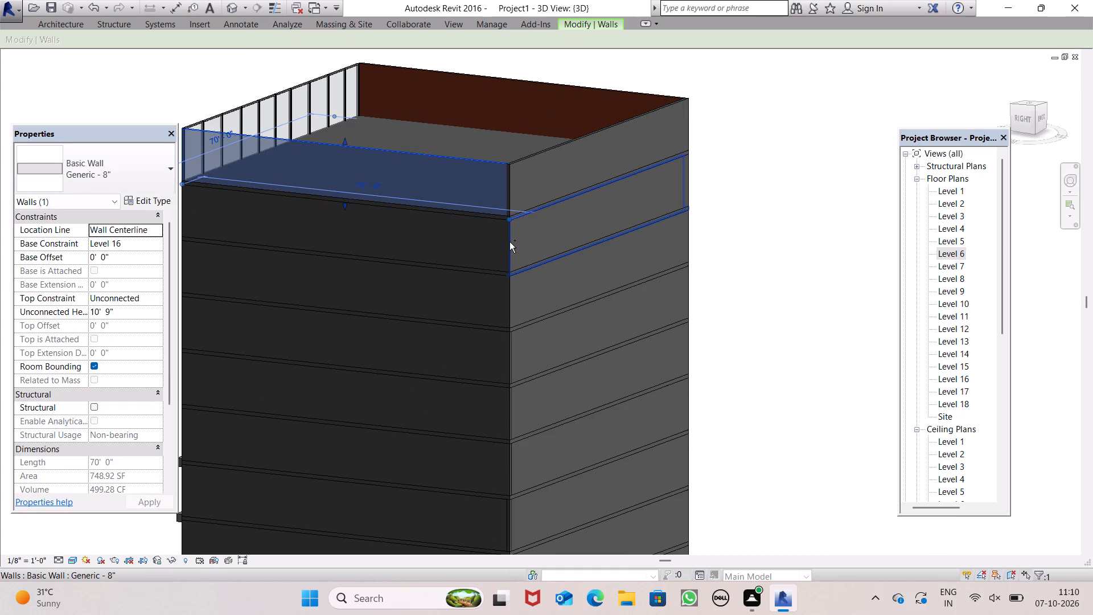
pyautogui.keyDown('ctrl'); pyautogui.click(509, 243); pyautogui.keyUp('ctrl')
pyautogui.keyDown('ctrl'); pyautogui.click(508, 259); pyautogui.keyUp('ctrl')
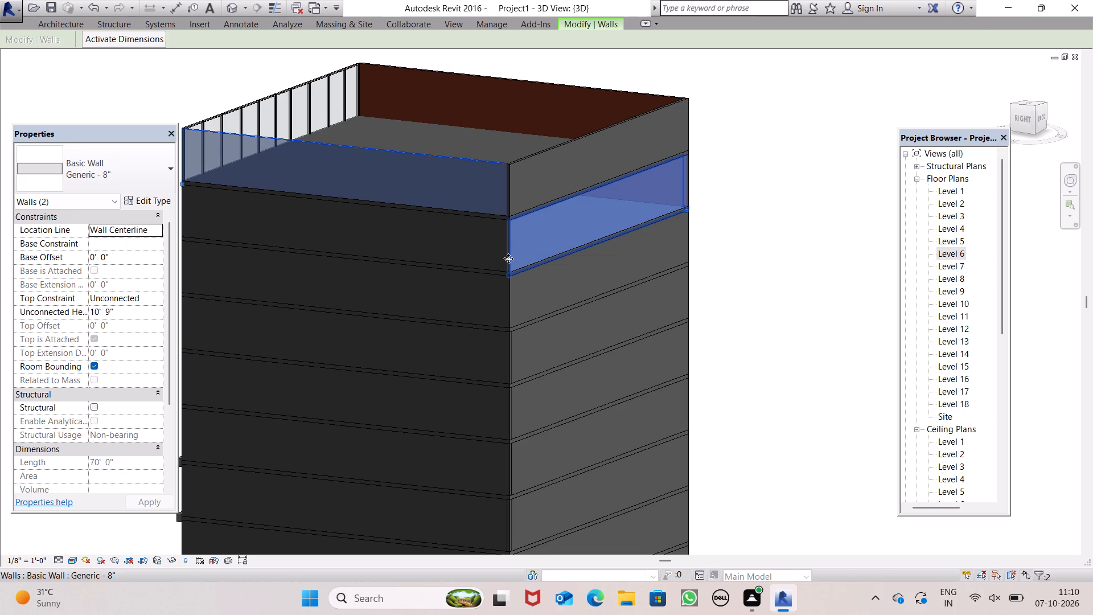
pyautogui.keyDown('ctrl'); pyautogui.click(509, 303); pyautogui.keyUp('ctrl')
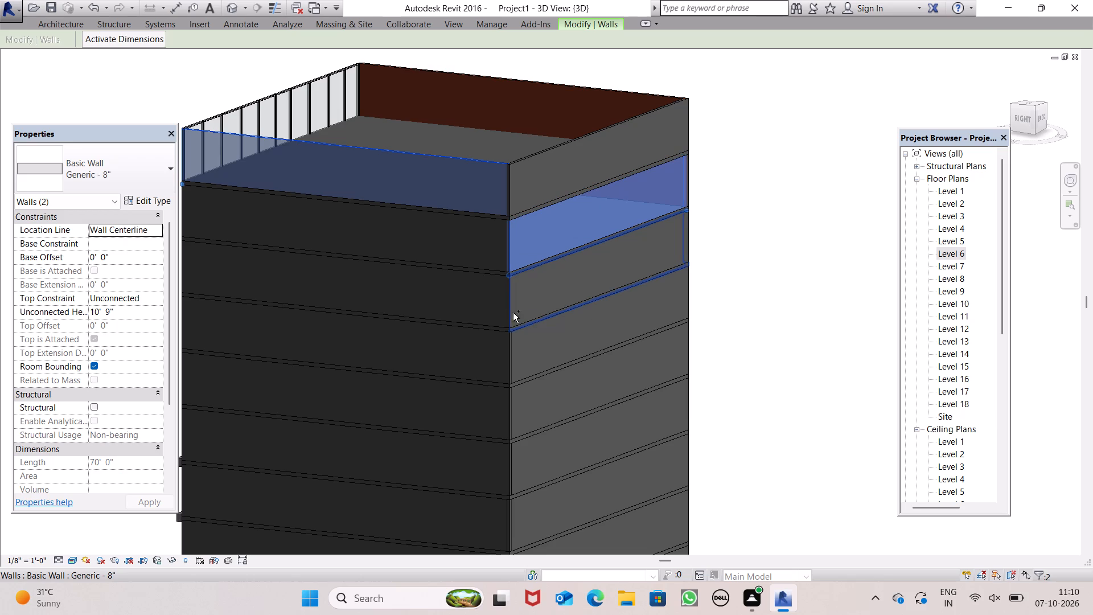
pyautogui.keyDown('ctrl'); pyautogui.click(510, 363); pyautogui.keyUp('ctrl')
pyautogui.keyDown('ctrl'); pyautogui.scroll(10, 500, 324); pyautogui.keyUp('ctrl')
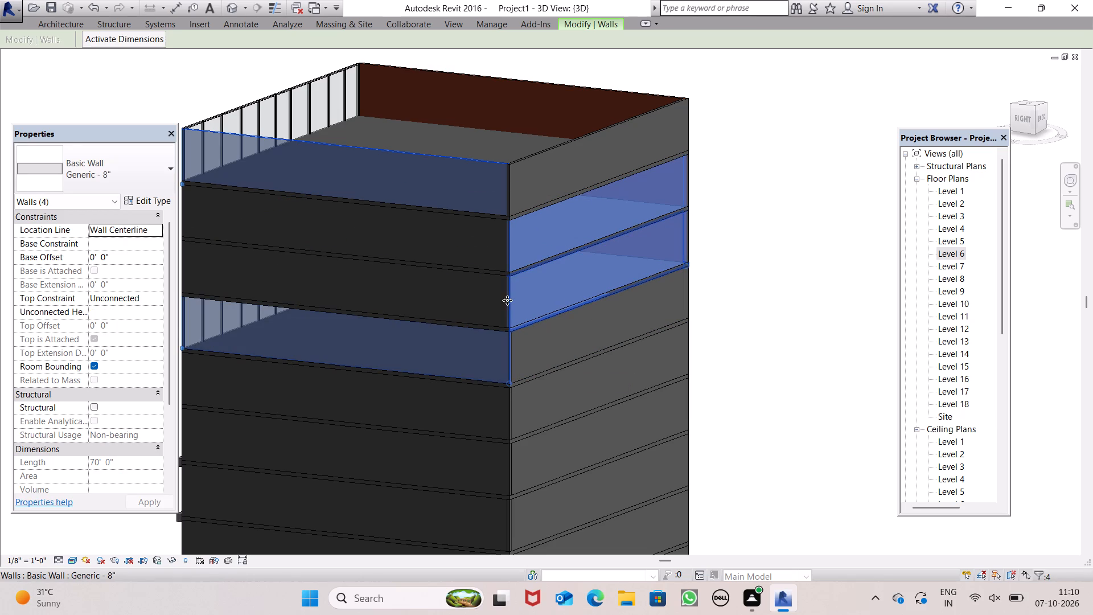
pyautogui.keyDown('ctrl'); pyautogui.scroll(6, 507, 300); pyautogui.keyUp('ctrl')
pyautogui.keyDown('ctrl'); pyautogui.scroll(10, 502, 219); pyautogui.keyUp('ctrl')
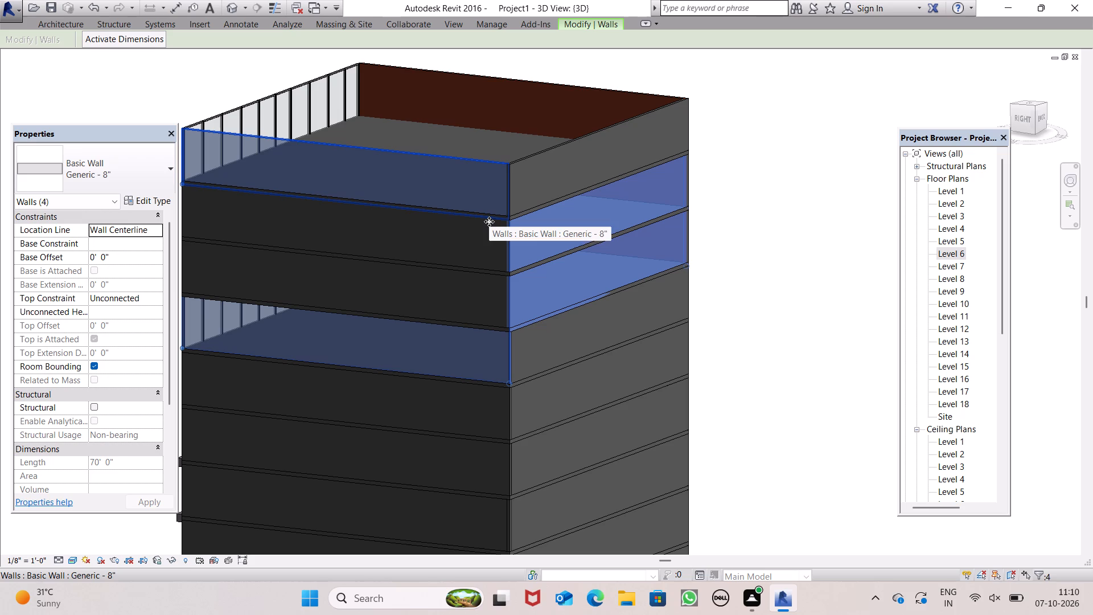
pyautogui.keyDown('ctrl'); pyautogui.click(71, 170); pyautogui.keyUp('ctrl')
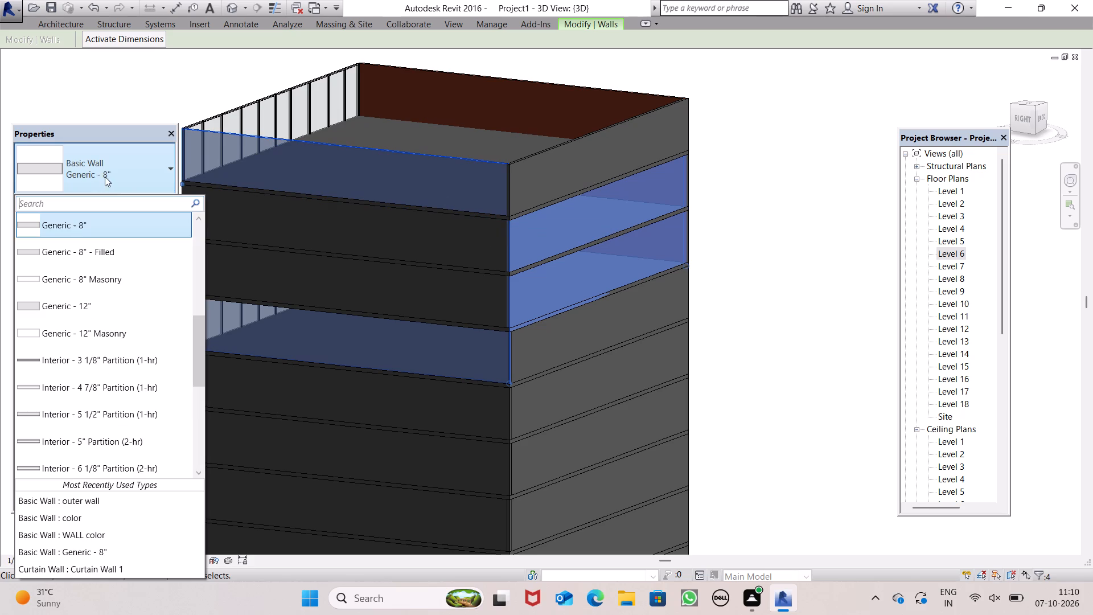
pyautogui.keyDown('ctrl'); pyautogui.scroll(-7, 92, 395); pyautogui.keyUp('ctrl')
pyautogui.keyDown('ctrl'); pyautogui.click(87, 360); pyautogui.keyUp('ctrl')
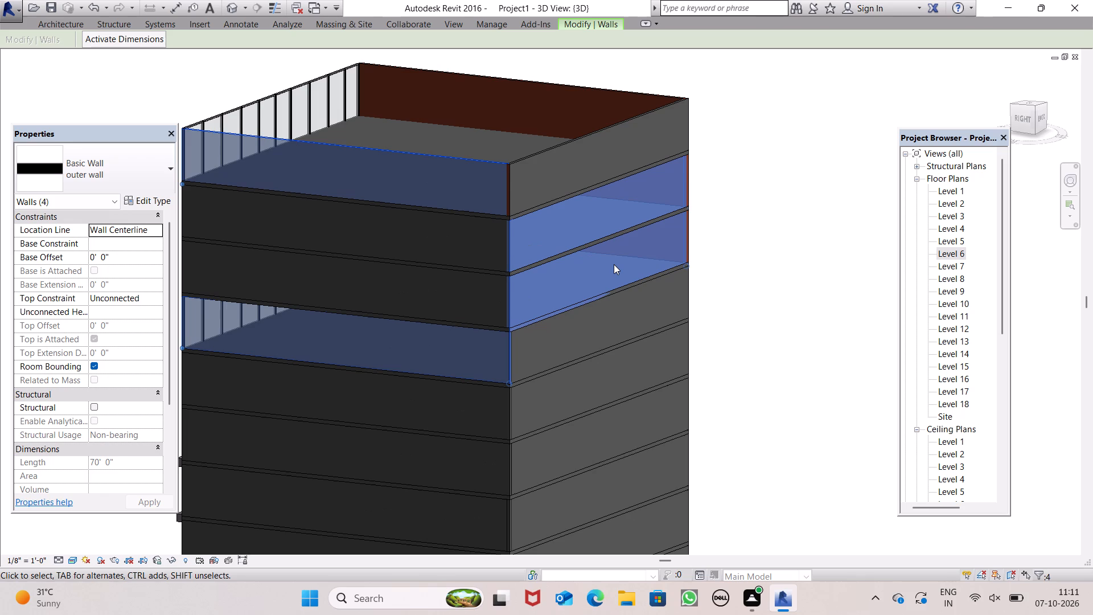
pyautogui.click(753, 95)
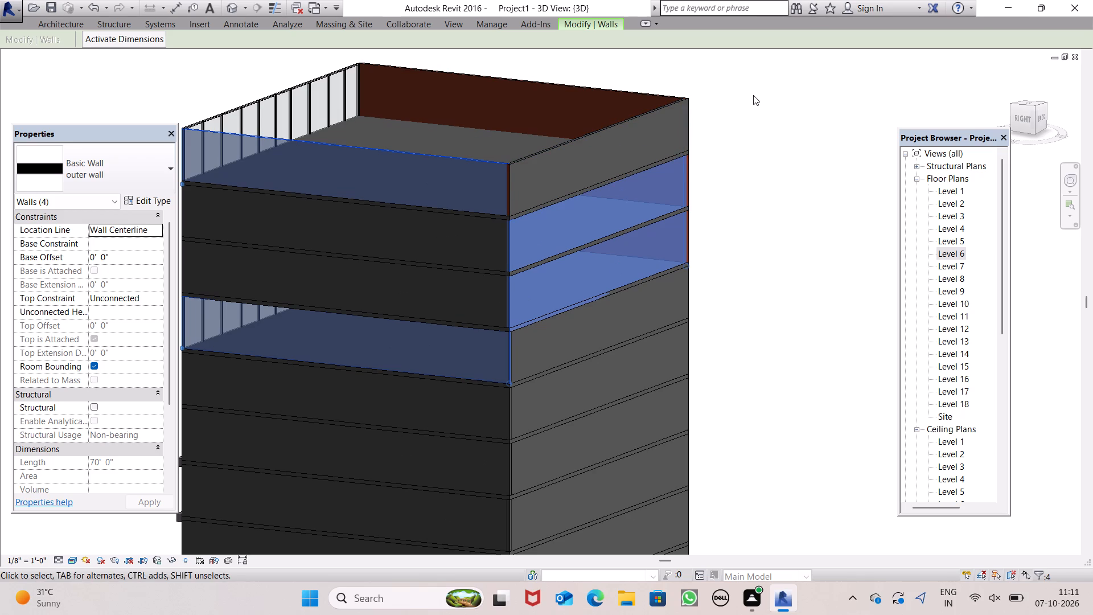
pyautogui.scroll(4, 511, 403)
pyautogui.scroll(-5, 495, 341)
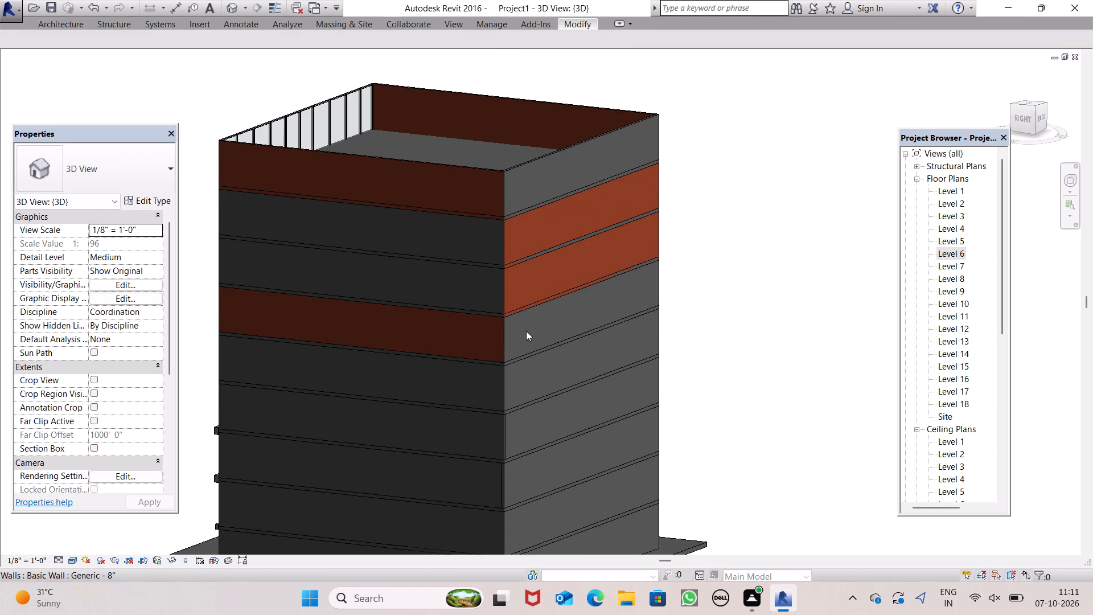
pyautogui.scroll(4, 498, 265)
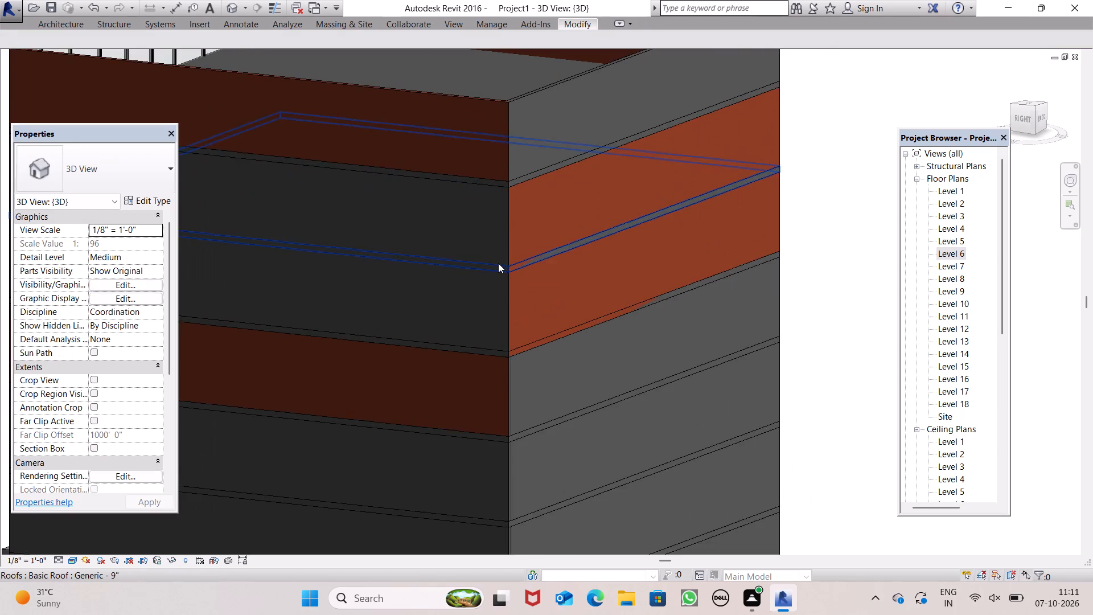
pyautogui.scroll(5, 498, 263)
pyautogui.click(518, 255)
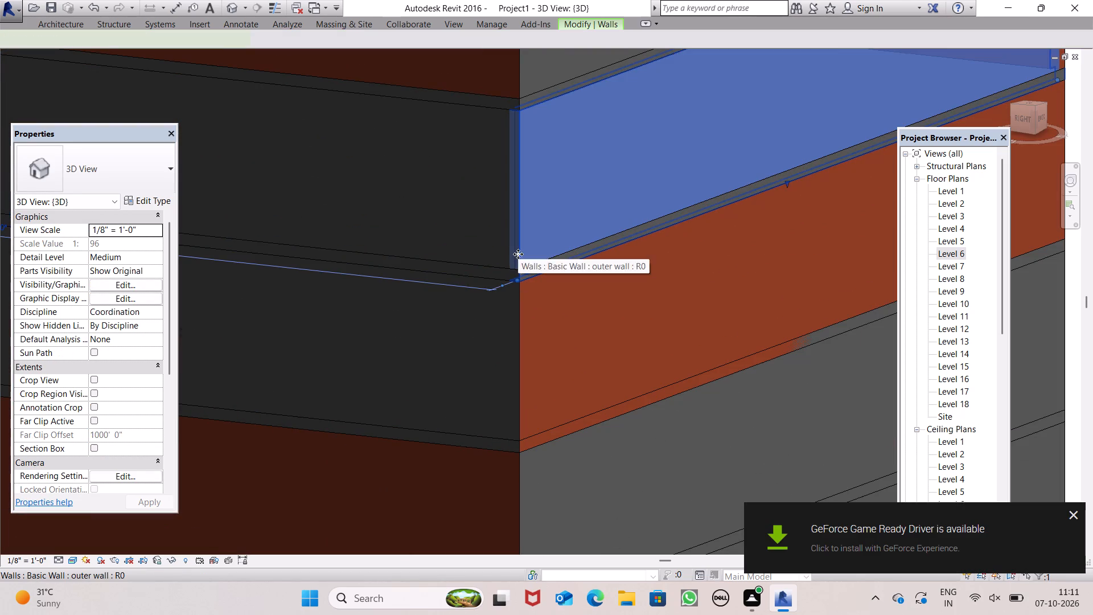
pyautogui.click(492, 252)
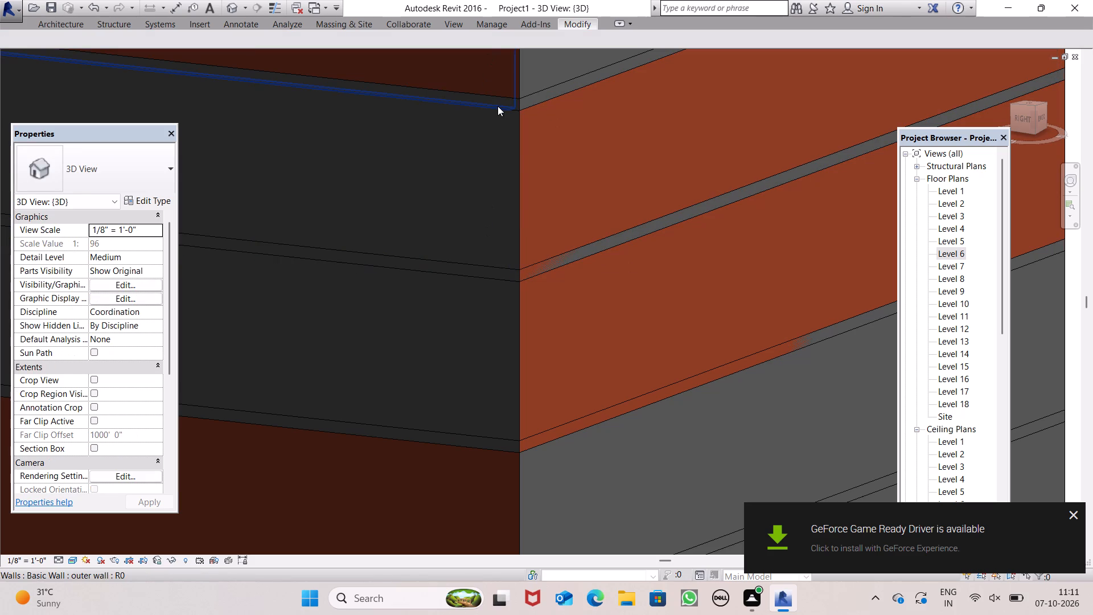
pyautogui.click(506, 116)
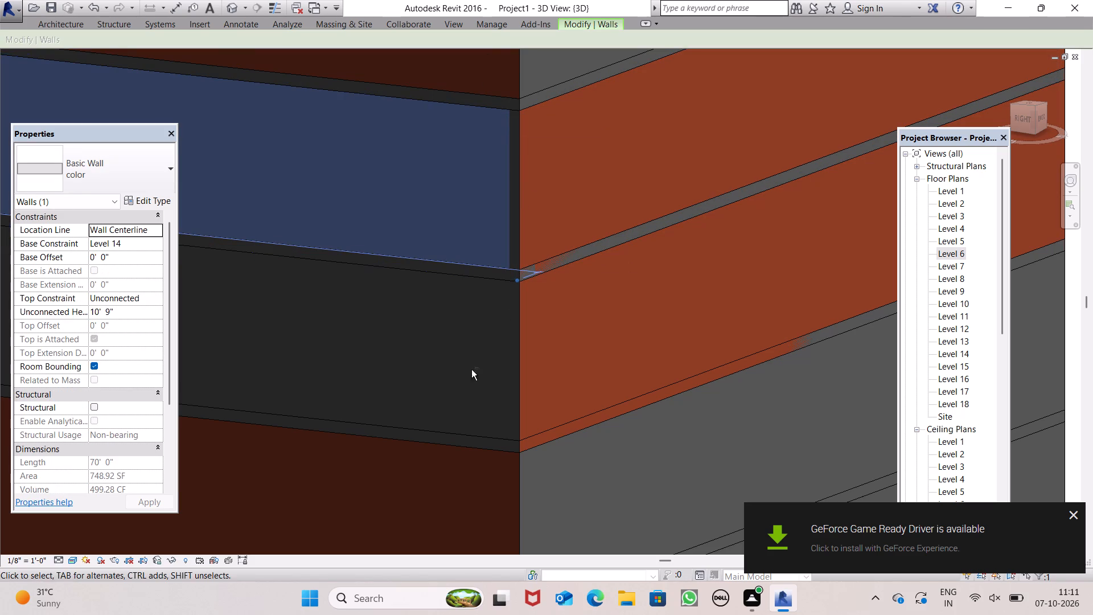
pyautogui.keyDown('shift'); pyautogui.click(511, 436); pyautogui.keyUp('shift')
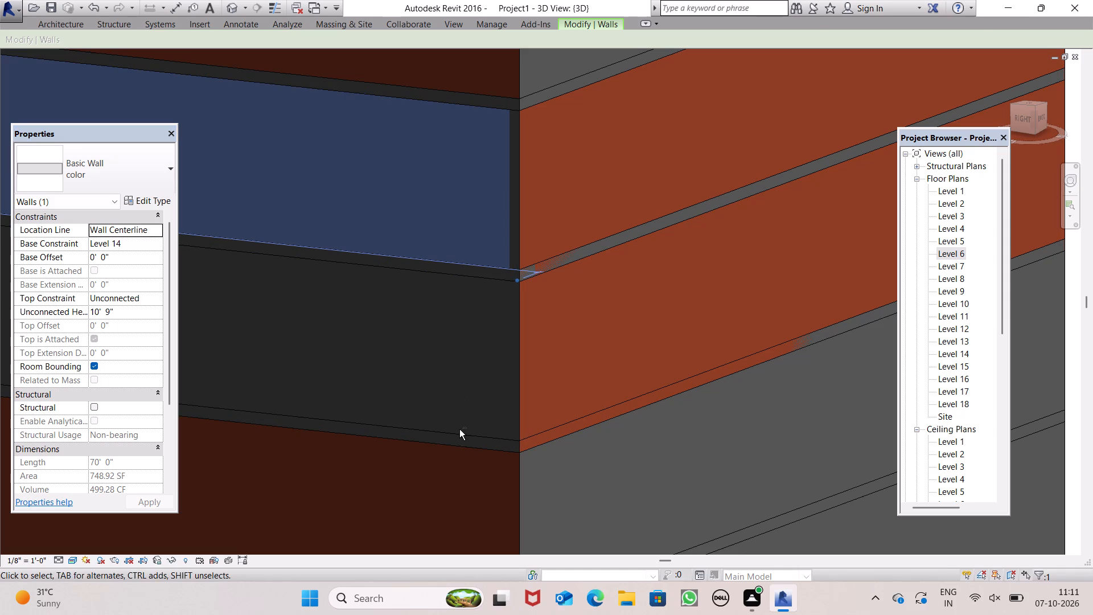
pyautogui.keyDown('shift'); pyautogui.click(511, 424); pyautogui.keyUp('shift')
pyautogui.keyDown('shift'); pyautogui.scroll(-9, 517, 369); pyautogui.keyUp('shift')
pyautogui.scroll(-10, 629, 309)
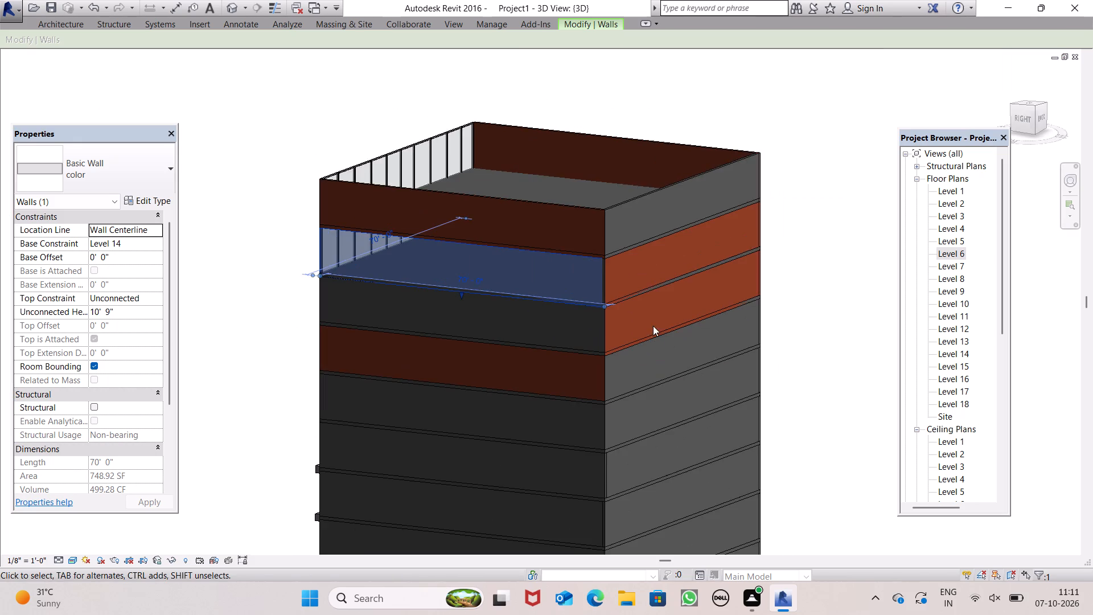
# Apply the outer wall type to the right face's third wall from the top, based on Level 12.
pyautogui.scroll(7, 375, 325)
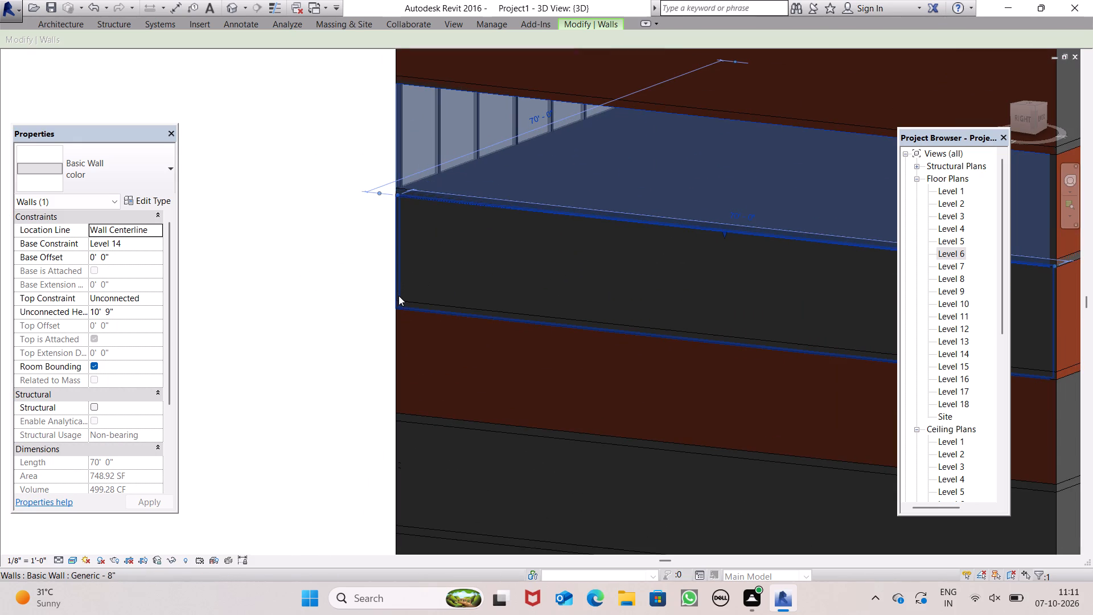
pyautogui.click(398, 296)
pyautogui.scroll(-5, 369, 264)
pyautogui.scroll(-2, 288, 257)
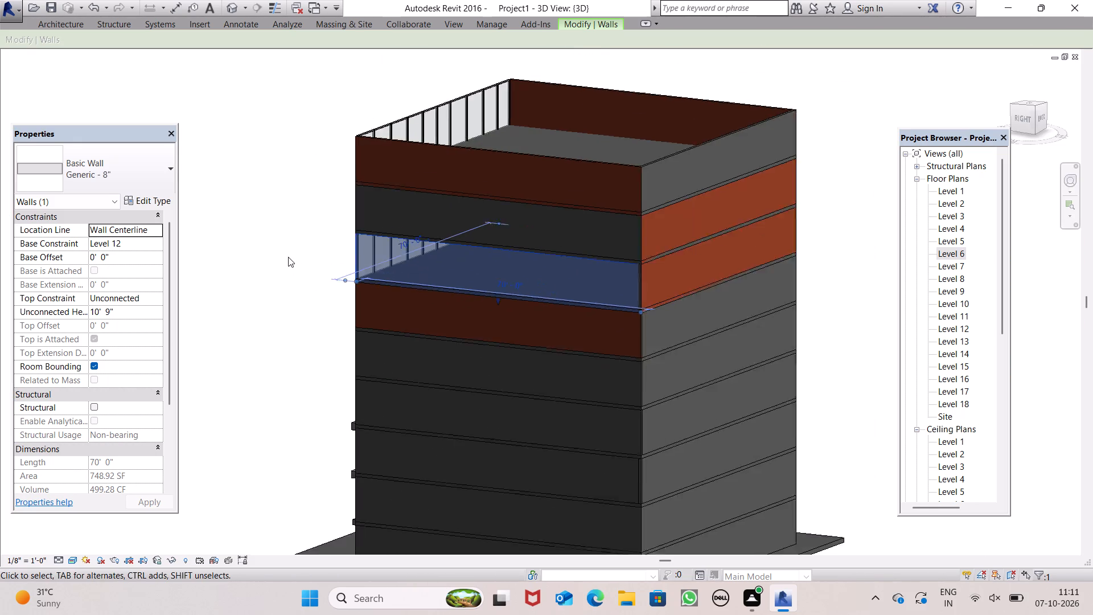
pyautogui.scroll(-1, 288, 257)
pyautogui.scroll(1, 672, 250)
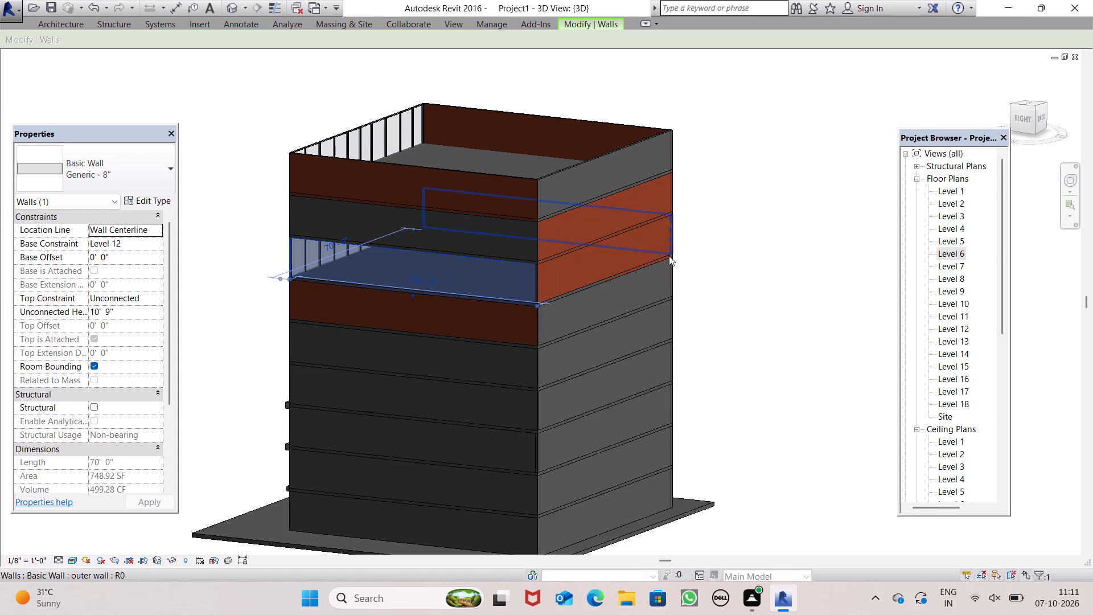
pyautogui.keyDown('shift'); pyautogui.scroll(7, 523, 223); pyautogui.keyUp('shift')
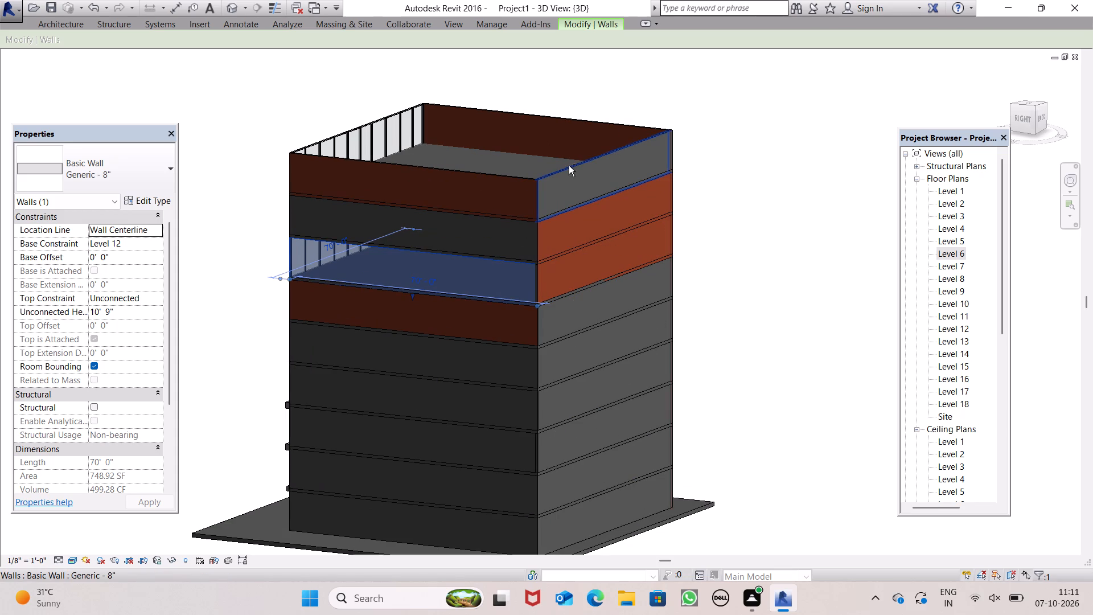
pyautogui.keyDown('shift'); pyautogui.scroll(4, 569, 166); pyautogui.keyUp('shift')
pyautogui.keyDown('shift'); pyautogui.click(569, 166); pyautogui.keyUp('shift')
pyautogui.keyDown('shift'); pyautogui.click(565, 177); pyautogui.keyUp('shift')
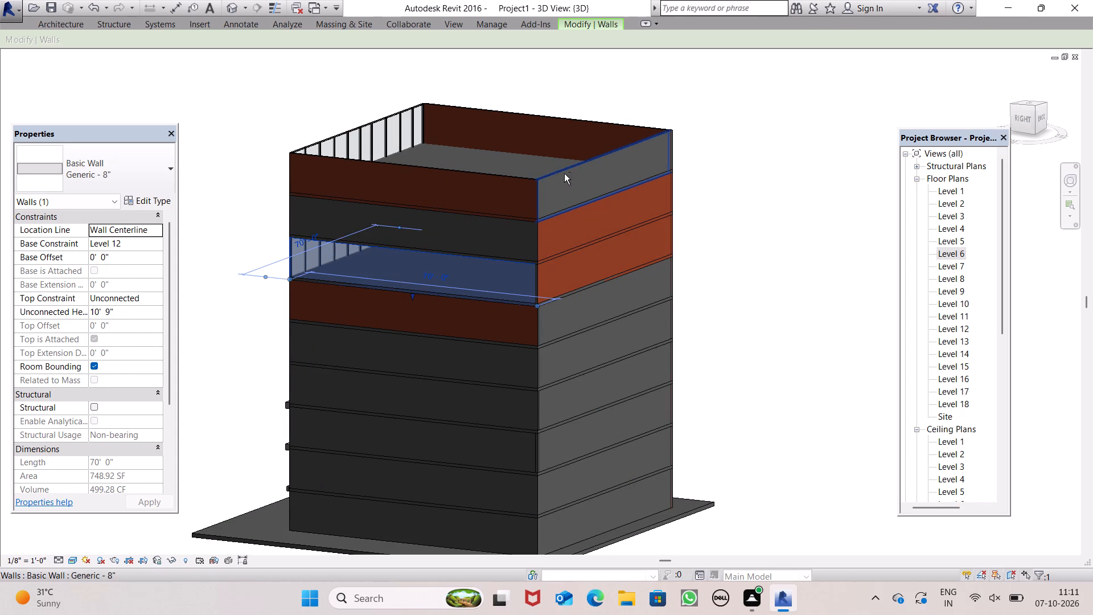
pyautogui.keyDown('shift'); pyautogui.click(564, 174); pyautogui.keyUp('shift')
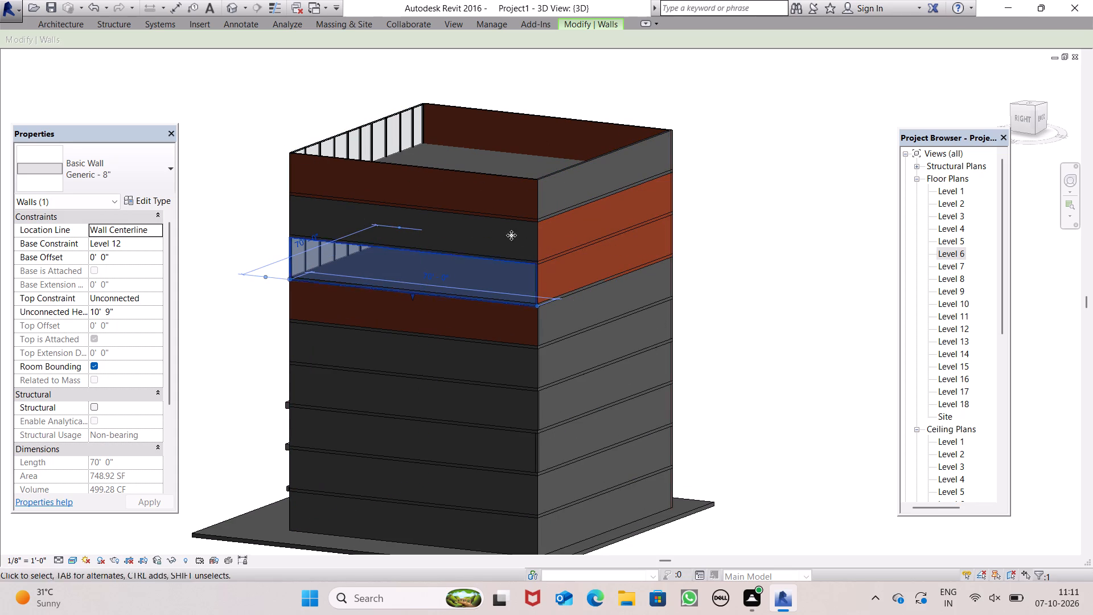
pyautogui.keyDown('shift'); pyautogui.click(532, 227); pyautogui.keyUp('shift')
pyautogui.keyDown('shift'); pyautogui.scroll(2, 561, 178); pyautogui.keyUp('shift')
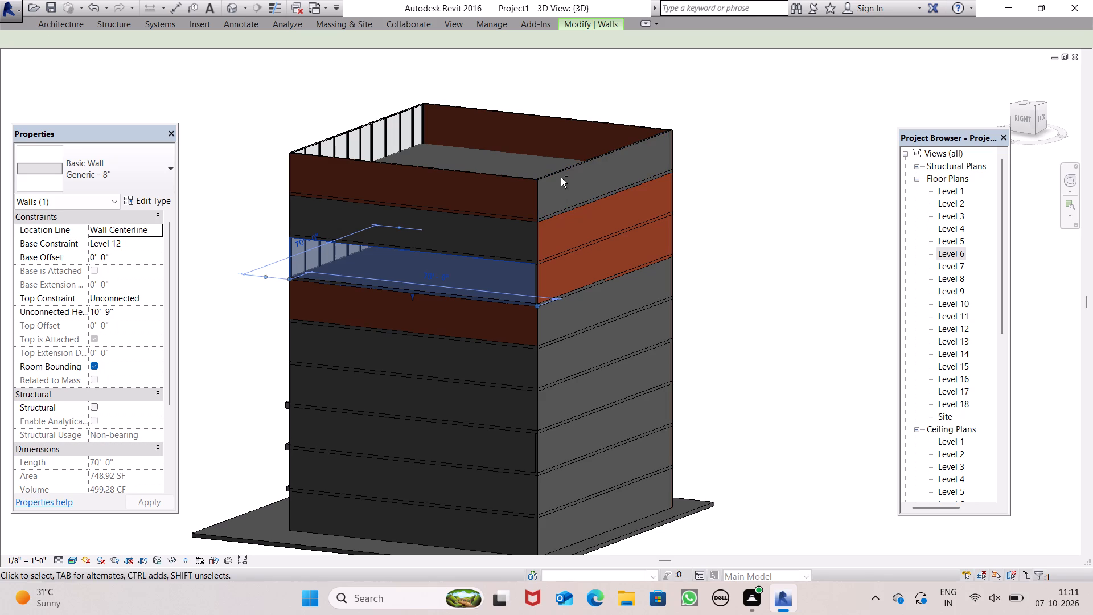
pyautogui.keyDown('shift'); pyautogui.scroll(11, 561, 178); pyautogui.keyUp('shift')
pyautogui.keyDown('shift'); pyautogui.click(538, 162); pyautogui.keyUp('shift')
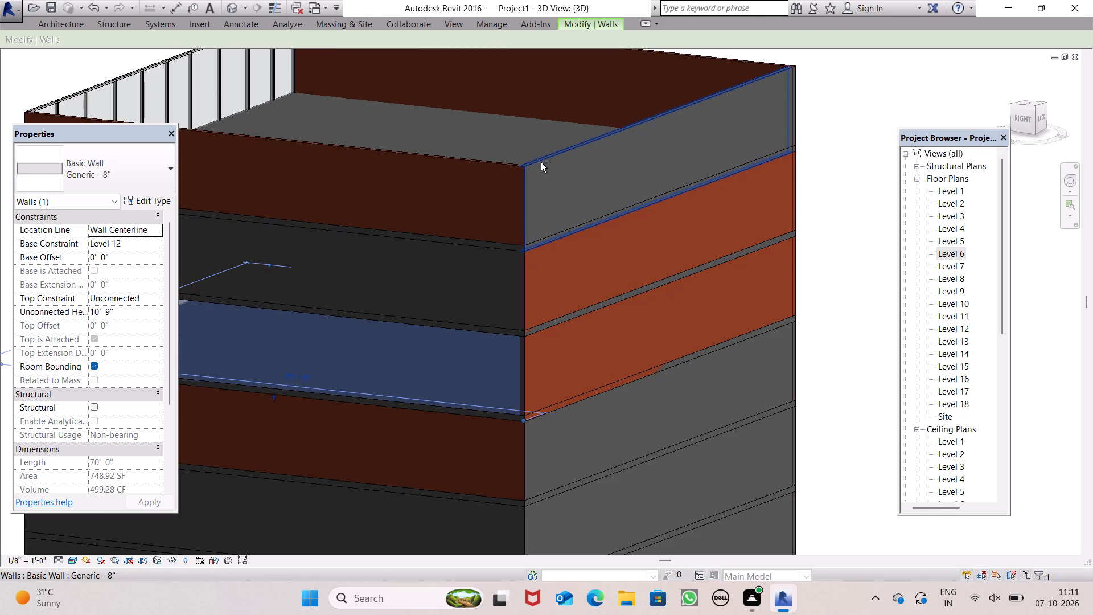
pyautogui.keyDown('shift'); pyautogui.click(541, 162); pyautogui.keyUp('shift')
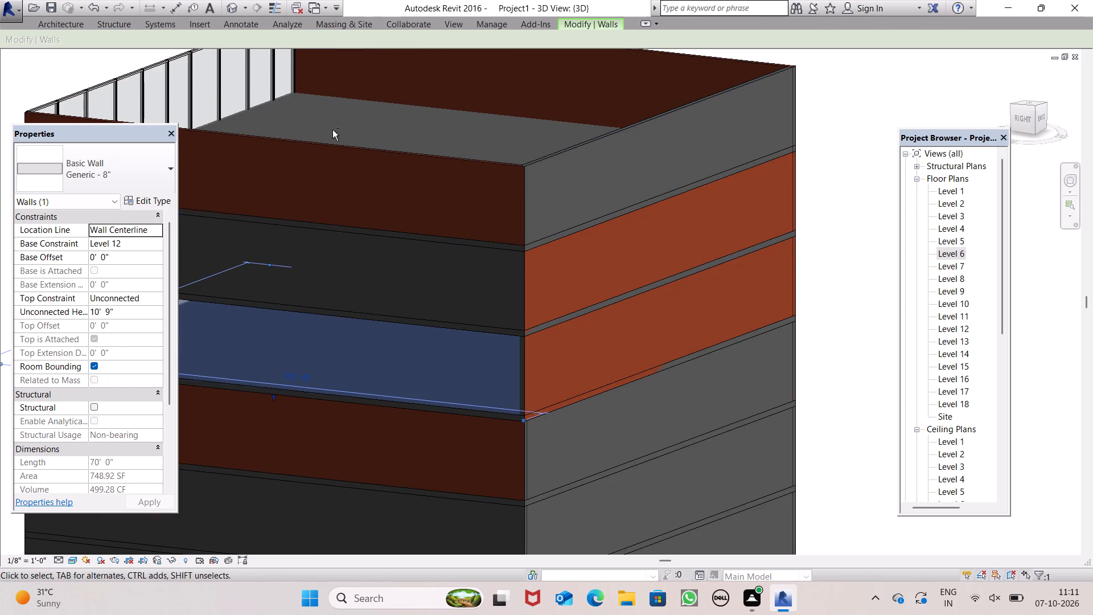
pyautogui.keyDown('shift'); pyautogui.click(114, 172); pyautogui.keyUp('shift')
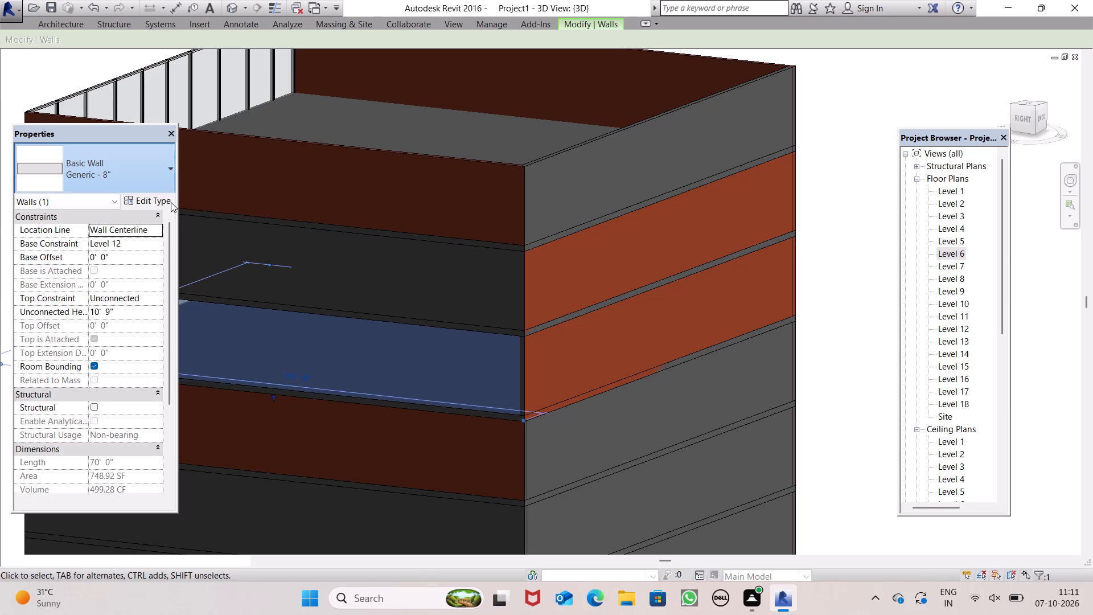
pyautogui.keyDown('shift'); pyautogui.scroll(-2, 137, 362); pyautogui.keyUp('shift')
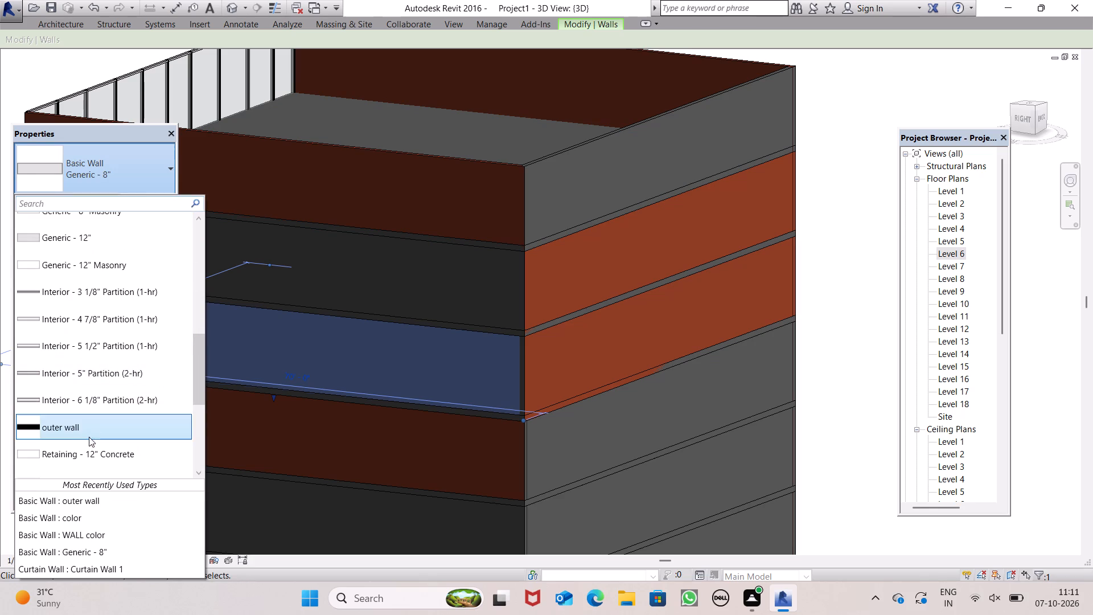
pyautogui.keyDown('shift'); pyautogui.click(94, 428); pyautogui.keyUp('shift')
pyautogui.scroll(-5, 474, 276)
pyautogui.scroll(-13, 583, 265)
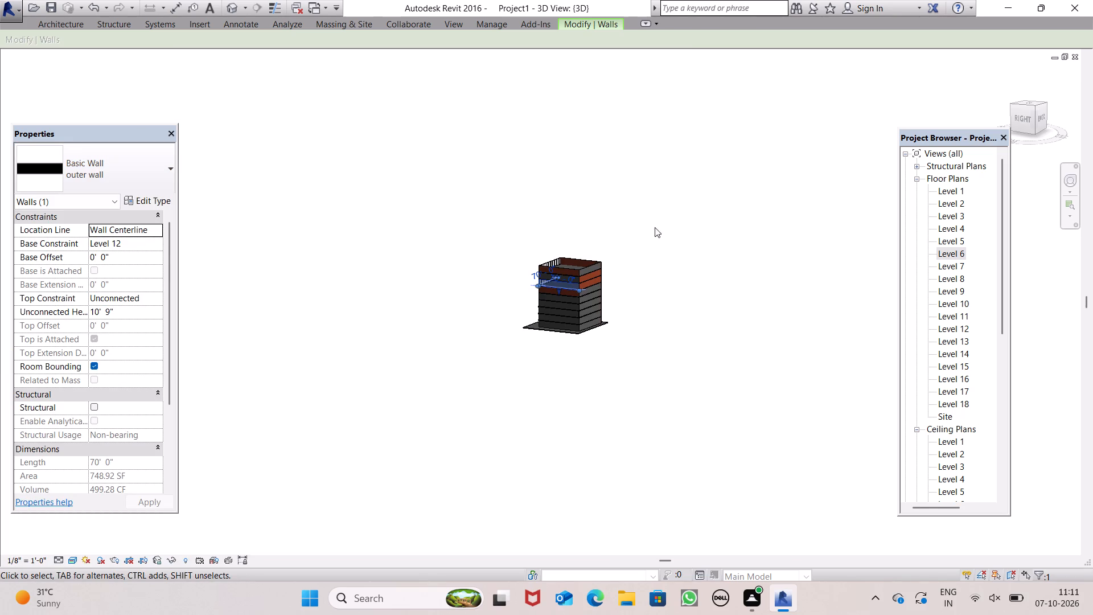
pyautogui.click(663, 222)
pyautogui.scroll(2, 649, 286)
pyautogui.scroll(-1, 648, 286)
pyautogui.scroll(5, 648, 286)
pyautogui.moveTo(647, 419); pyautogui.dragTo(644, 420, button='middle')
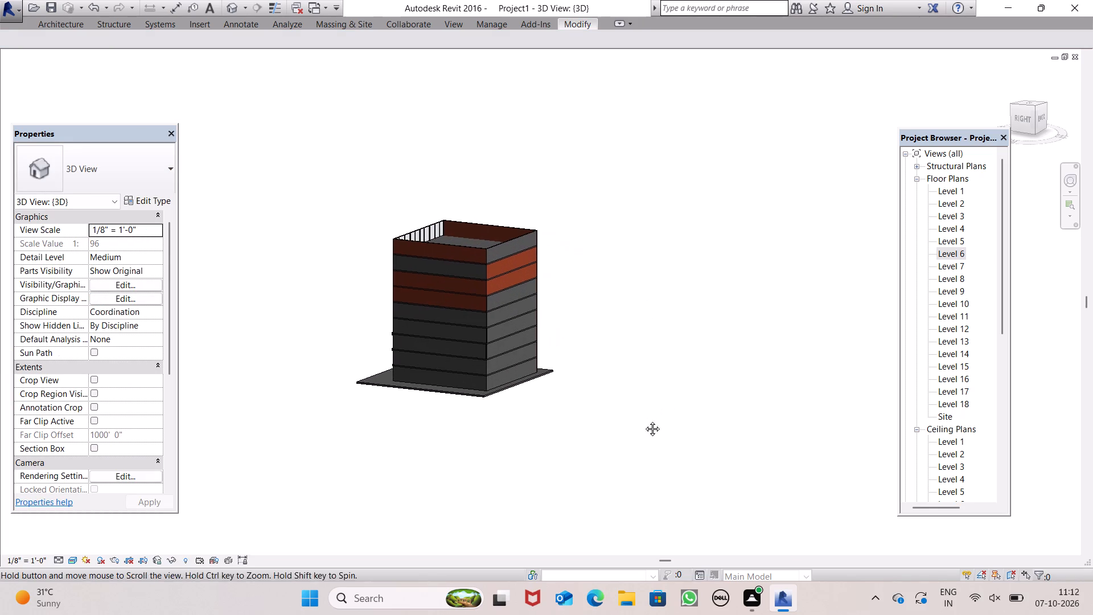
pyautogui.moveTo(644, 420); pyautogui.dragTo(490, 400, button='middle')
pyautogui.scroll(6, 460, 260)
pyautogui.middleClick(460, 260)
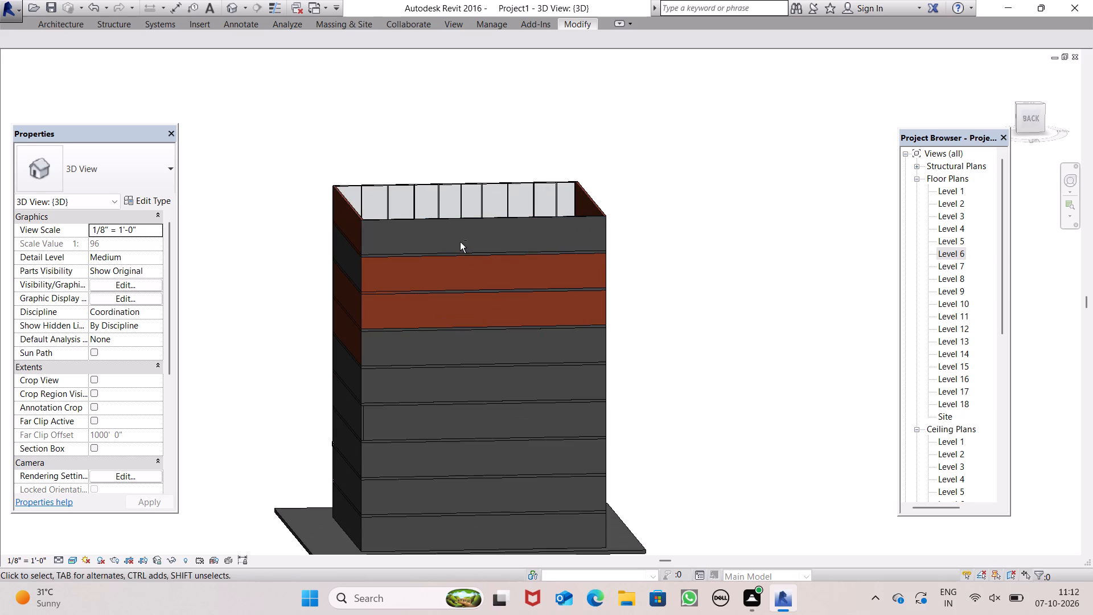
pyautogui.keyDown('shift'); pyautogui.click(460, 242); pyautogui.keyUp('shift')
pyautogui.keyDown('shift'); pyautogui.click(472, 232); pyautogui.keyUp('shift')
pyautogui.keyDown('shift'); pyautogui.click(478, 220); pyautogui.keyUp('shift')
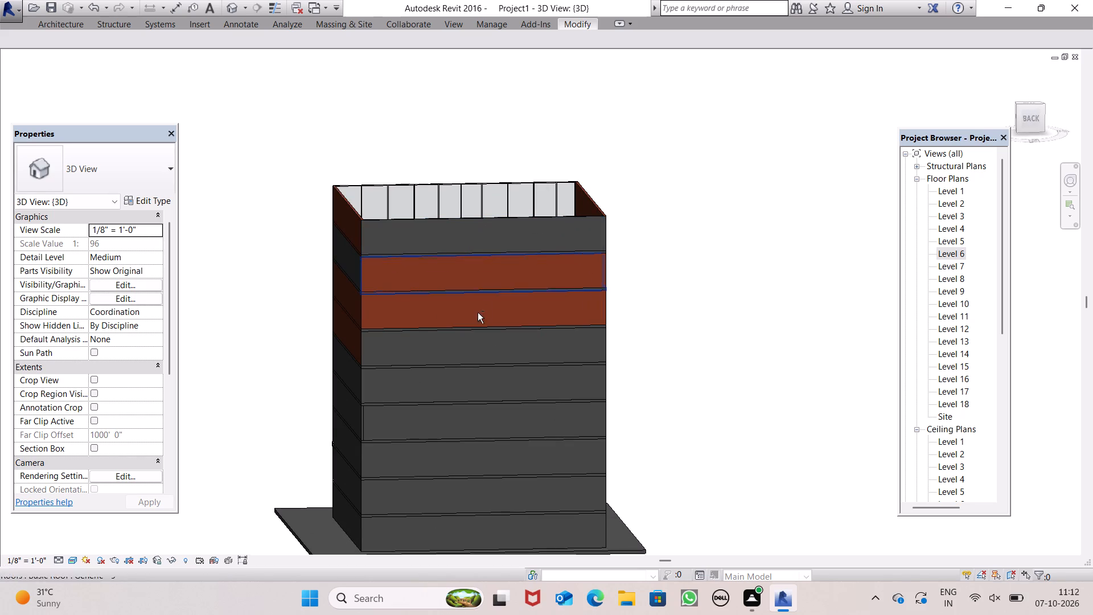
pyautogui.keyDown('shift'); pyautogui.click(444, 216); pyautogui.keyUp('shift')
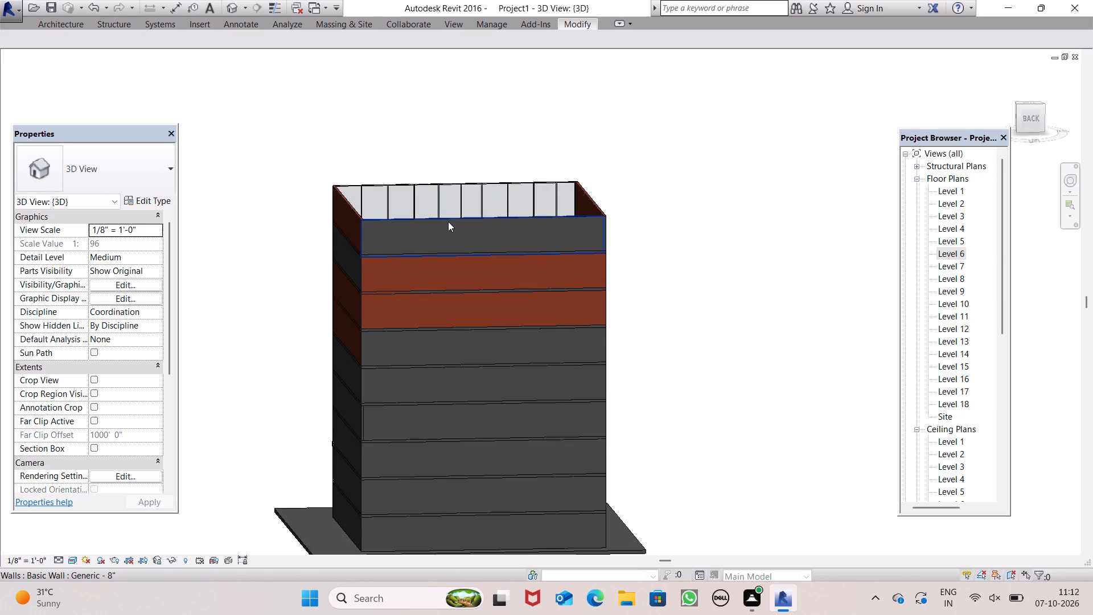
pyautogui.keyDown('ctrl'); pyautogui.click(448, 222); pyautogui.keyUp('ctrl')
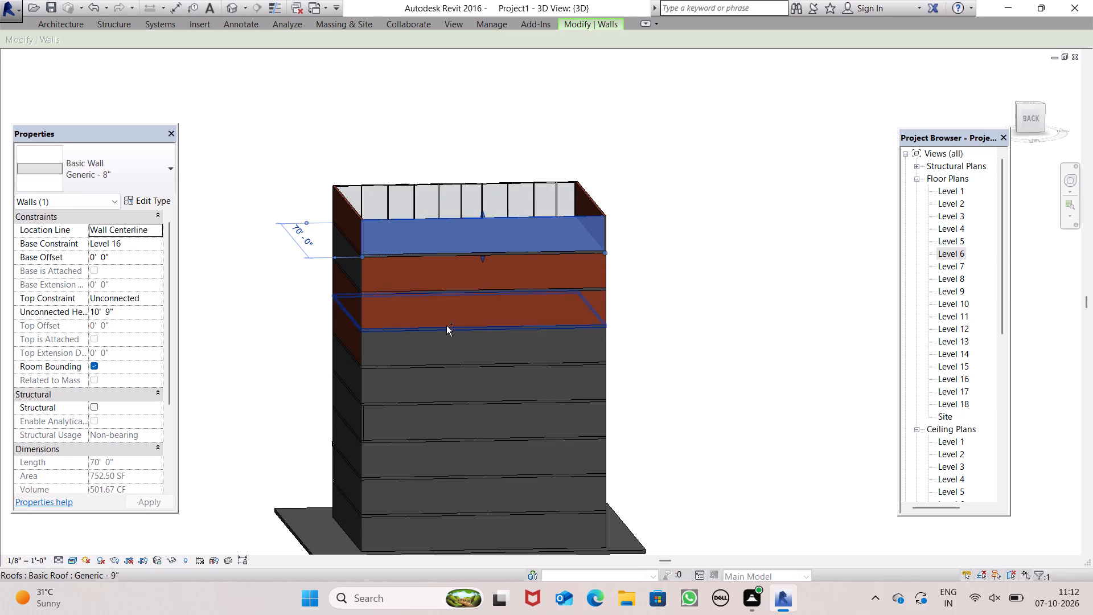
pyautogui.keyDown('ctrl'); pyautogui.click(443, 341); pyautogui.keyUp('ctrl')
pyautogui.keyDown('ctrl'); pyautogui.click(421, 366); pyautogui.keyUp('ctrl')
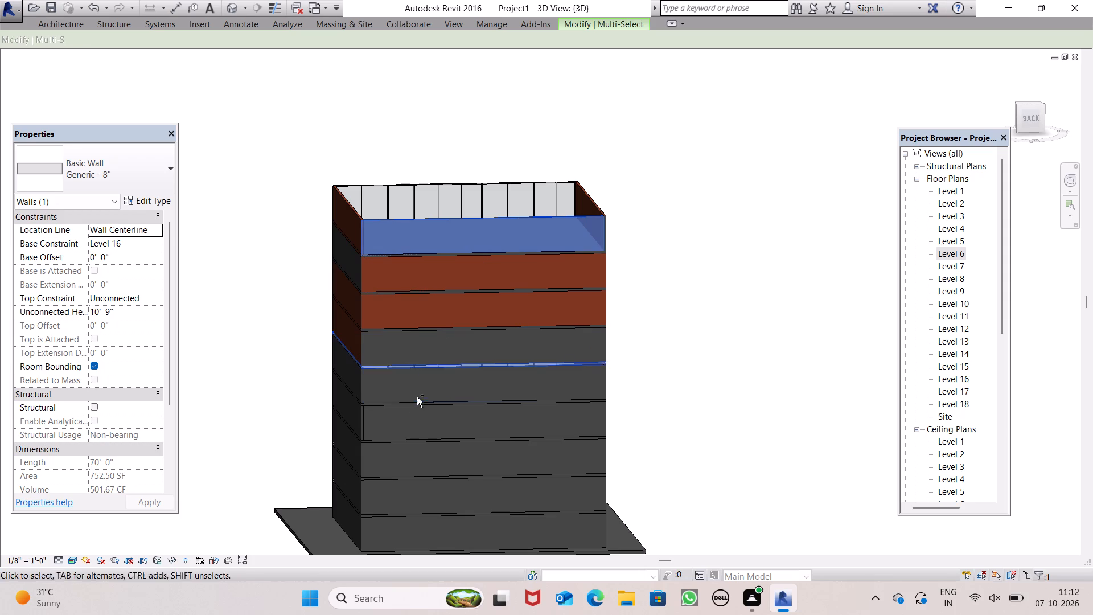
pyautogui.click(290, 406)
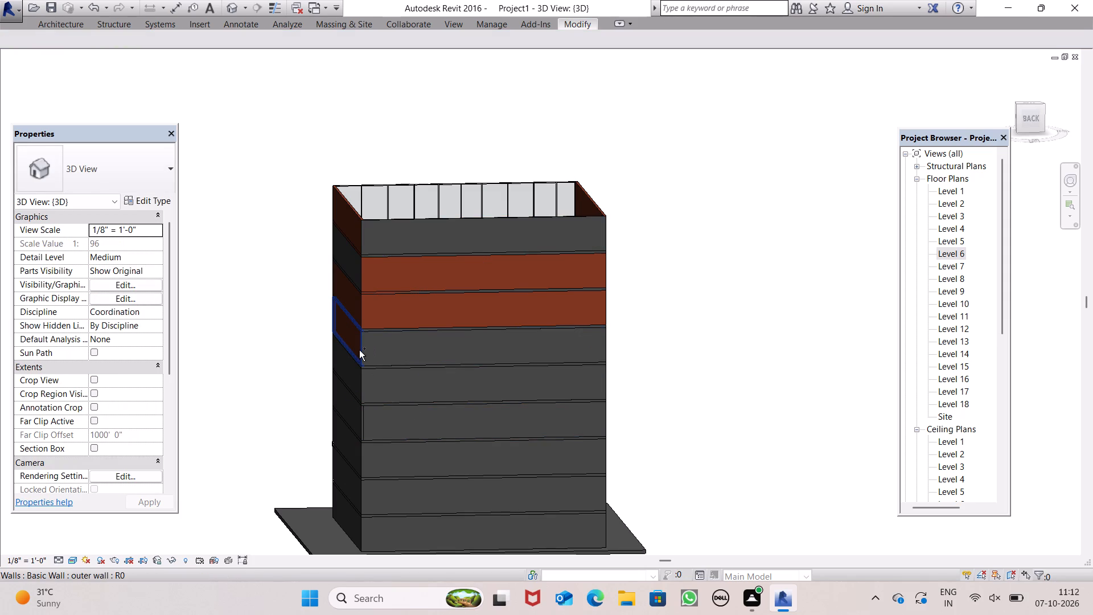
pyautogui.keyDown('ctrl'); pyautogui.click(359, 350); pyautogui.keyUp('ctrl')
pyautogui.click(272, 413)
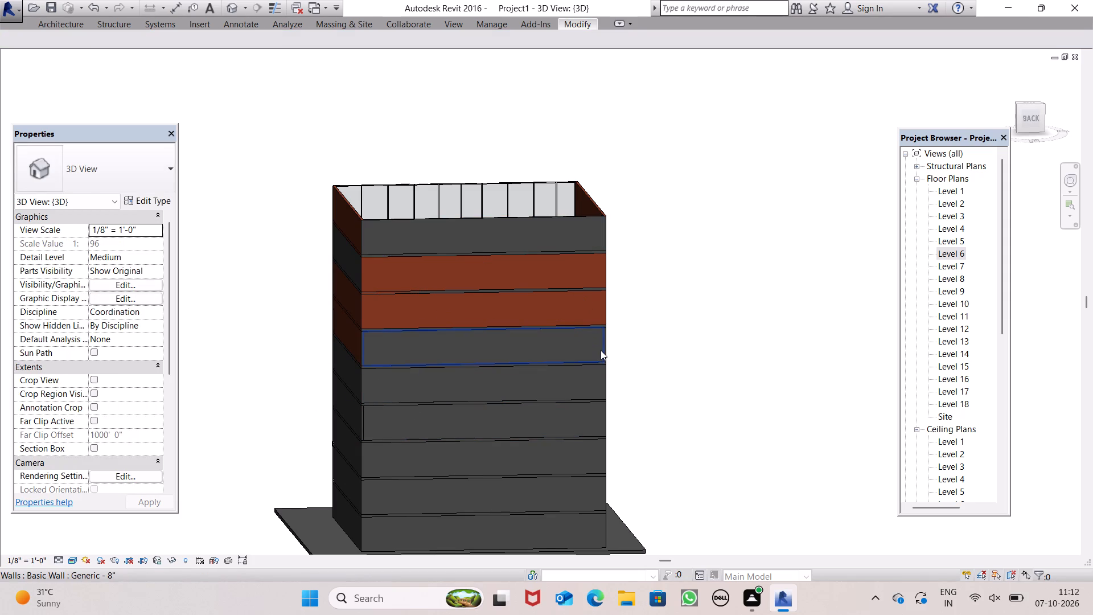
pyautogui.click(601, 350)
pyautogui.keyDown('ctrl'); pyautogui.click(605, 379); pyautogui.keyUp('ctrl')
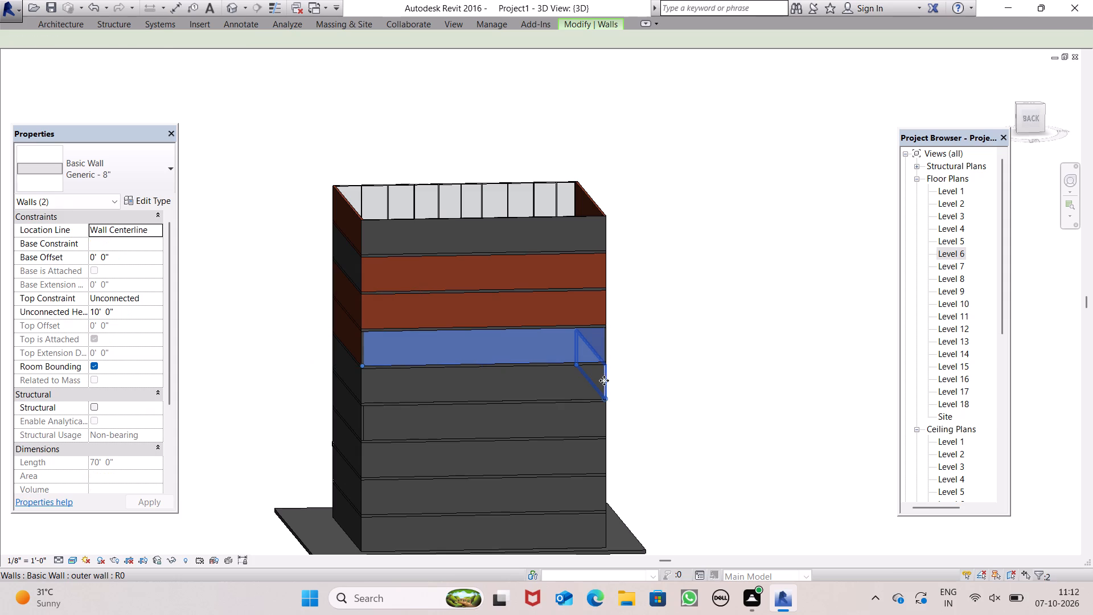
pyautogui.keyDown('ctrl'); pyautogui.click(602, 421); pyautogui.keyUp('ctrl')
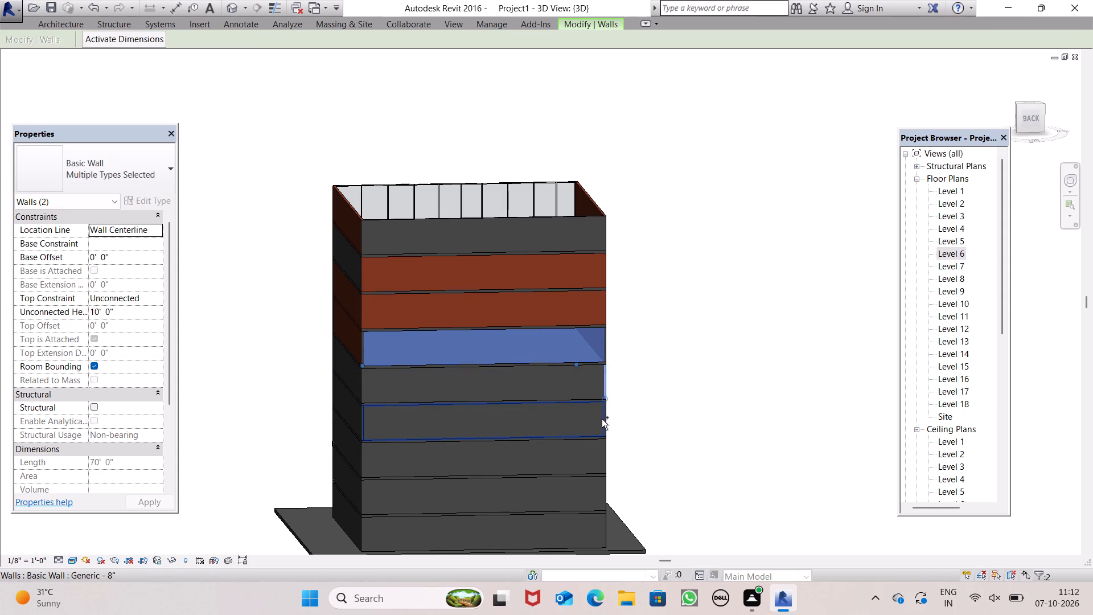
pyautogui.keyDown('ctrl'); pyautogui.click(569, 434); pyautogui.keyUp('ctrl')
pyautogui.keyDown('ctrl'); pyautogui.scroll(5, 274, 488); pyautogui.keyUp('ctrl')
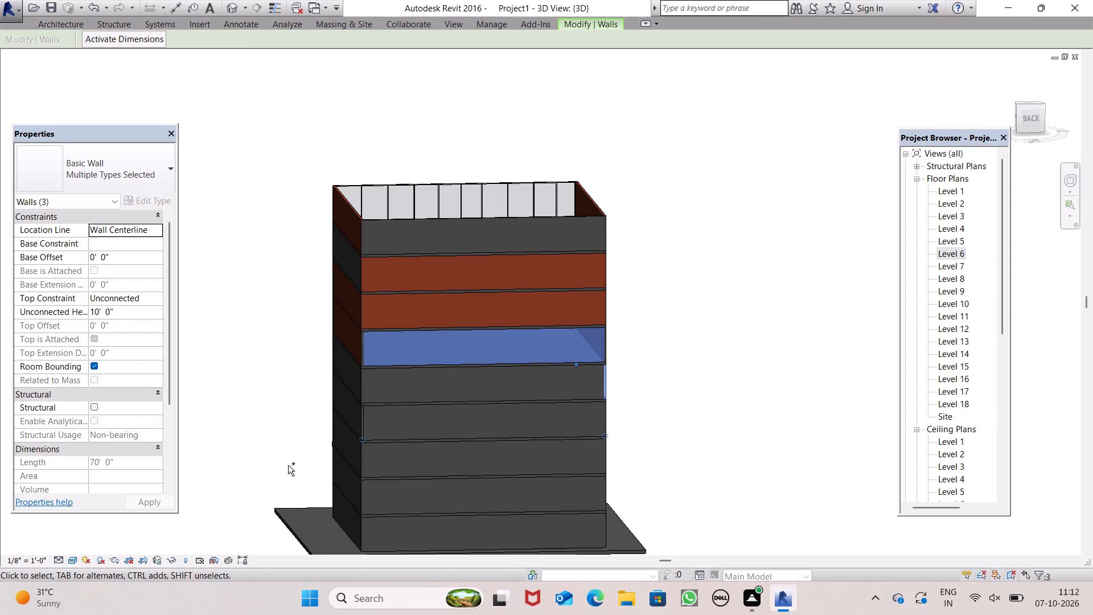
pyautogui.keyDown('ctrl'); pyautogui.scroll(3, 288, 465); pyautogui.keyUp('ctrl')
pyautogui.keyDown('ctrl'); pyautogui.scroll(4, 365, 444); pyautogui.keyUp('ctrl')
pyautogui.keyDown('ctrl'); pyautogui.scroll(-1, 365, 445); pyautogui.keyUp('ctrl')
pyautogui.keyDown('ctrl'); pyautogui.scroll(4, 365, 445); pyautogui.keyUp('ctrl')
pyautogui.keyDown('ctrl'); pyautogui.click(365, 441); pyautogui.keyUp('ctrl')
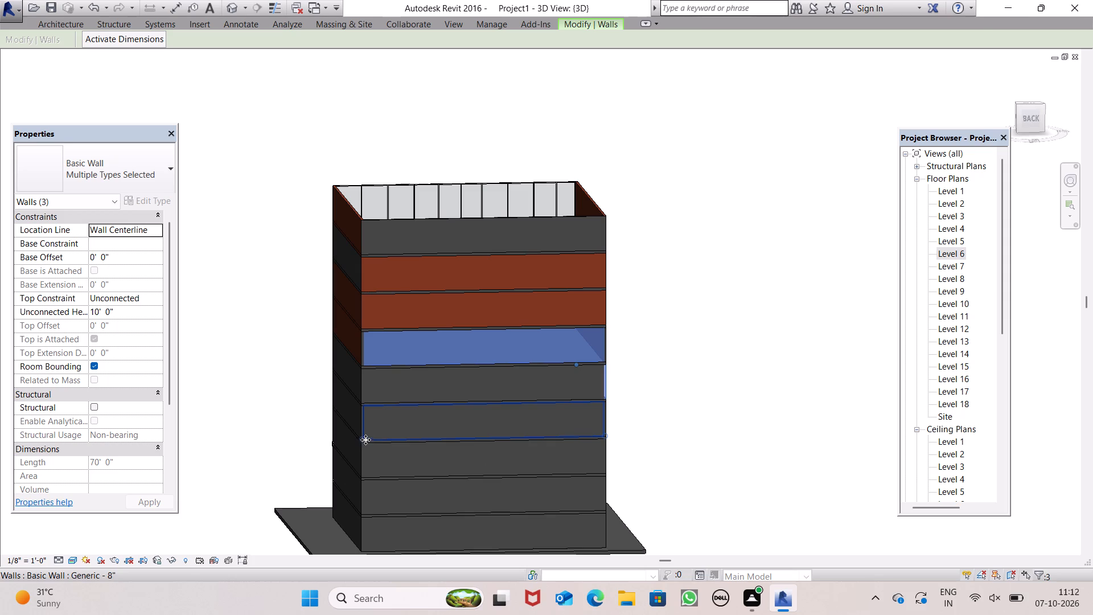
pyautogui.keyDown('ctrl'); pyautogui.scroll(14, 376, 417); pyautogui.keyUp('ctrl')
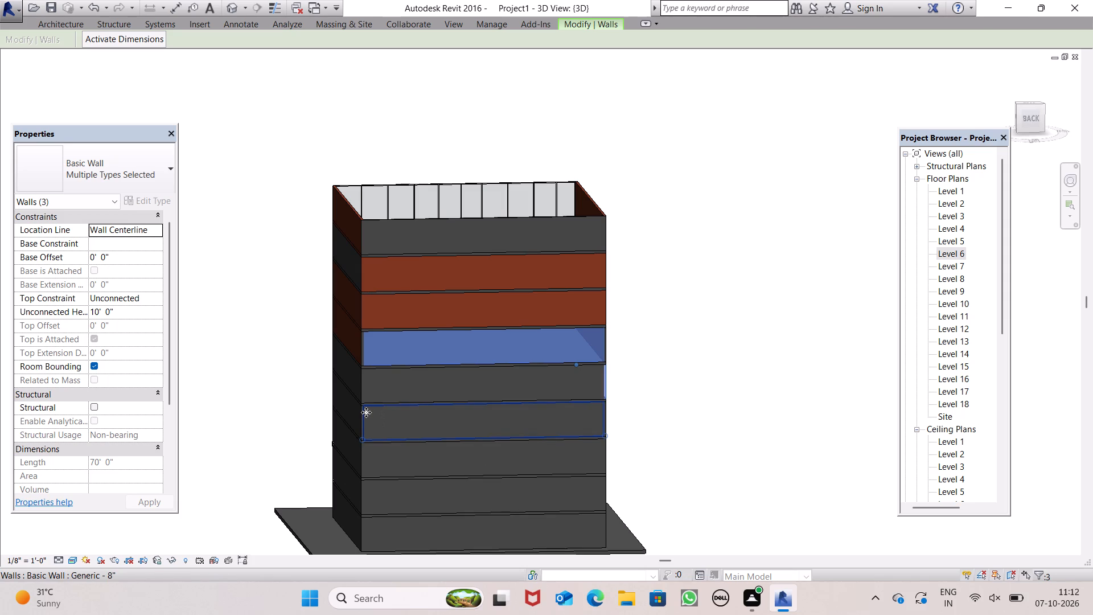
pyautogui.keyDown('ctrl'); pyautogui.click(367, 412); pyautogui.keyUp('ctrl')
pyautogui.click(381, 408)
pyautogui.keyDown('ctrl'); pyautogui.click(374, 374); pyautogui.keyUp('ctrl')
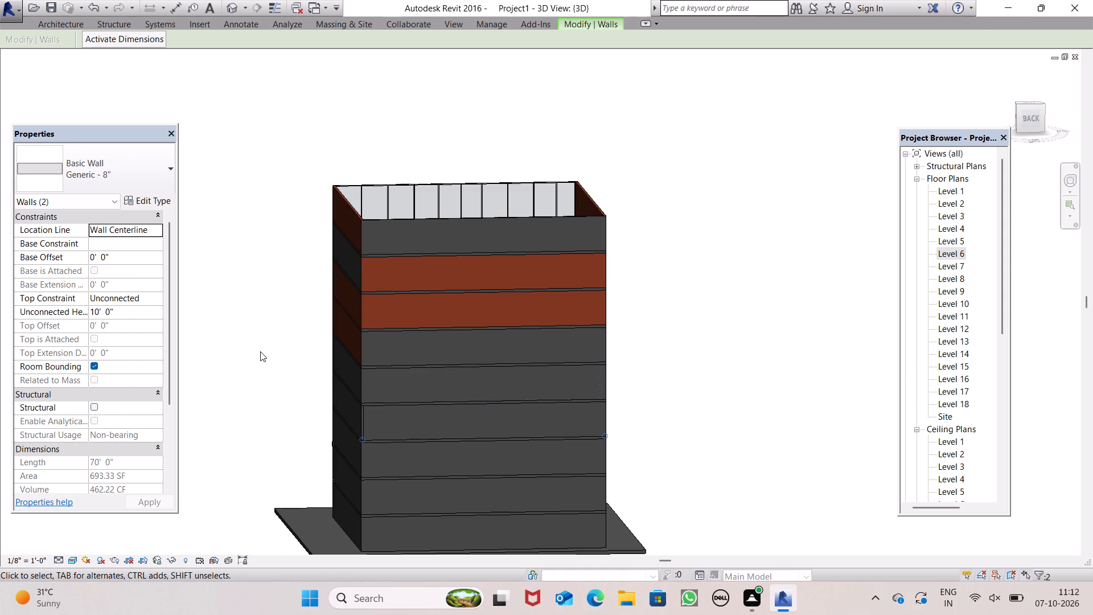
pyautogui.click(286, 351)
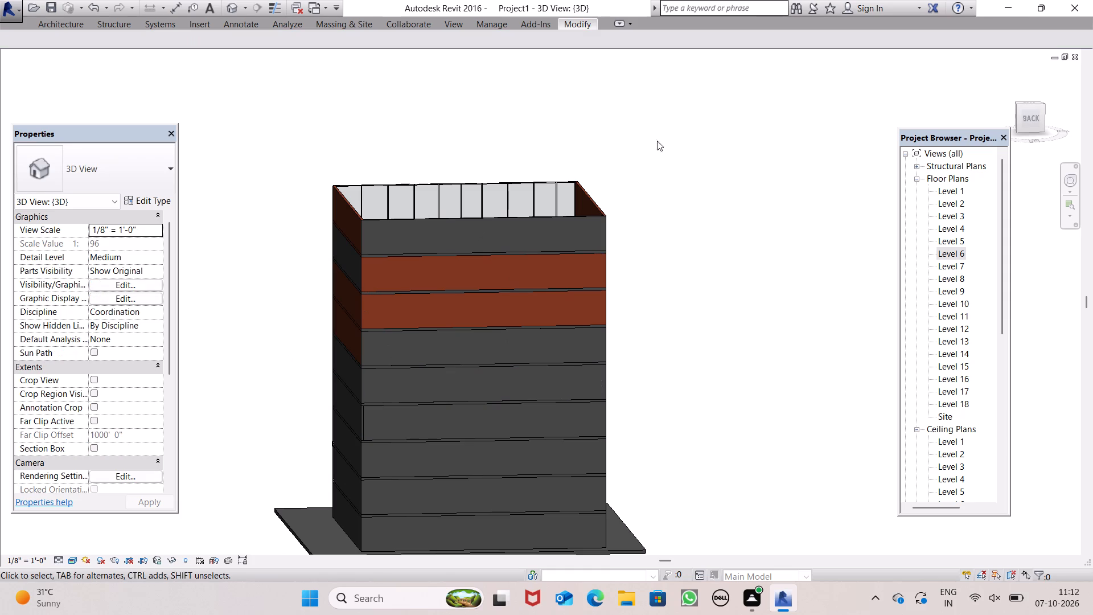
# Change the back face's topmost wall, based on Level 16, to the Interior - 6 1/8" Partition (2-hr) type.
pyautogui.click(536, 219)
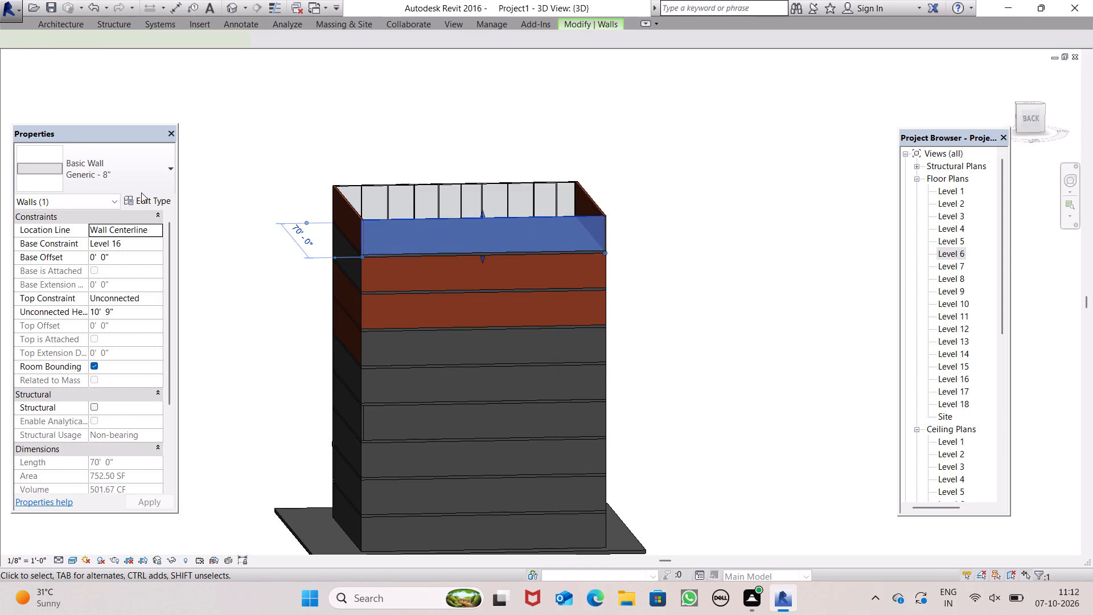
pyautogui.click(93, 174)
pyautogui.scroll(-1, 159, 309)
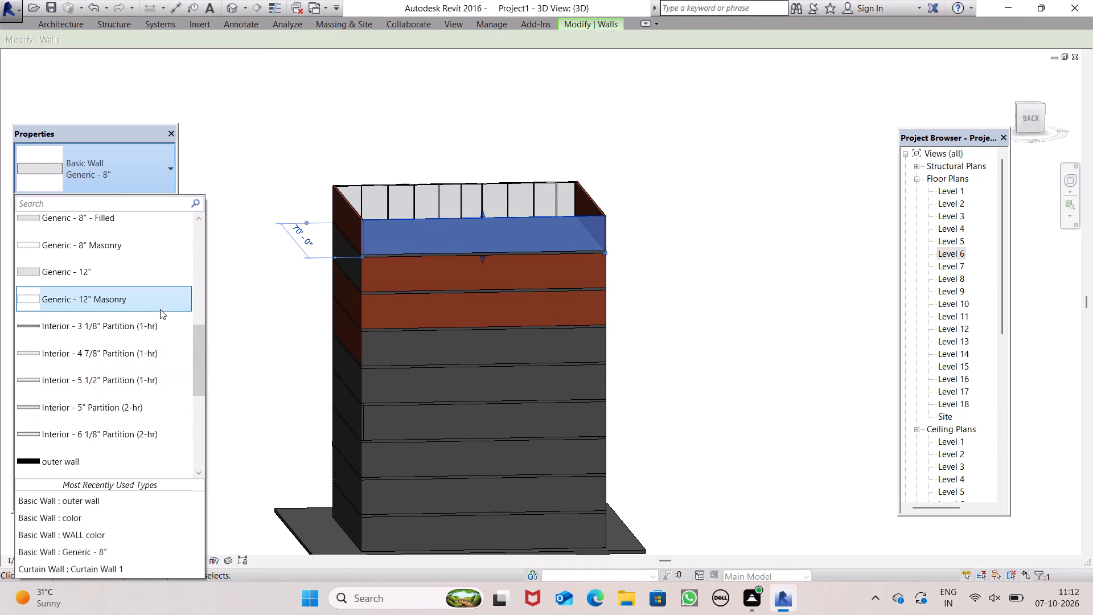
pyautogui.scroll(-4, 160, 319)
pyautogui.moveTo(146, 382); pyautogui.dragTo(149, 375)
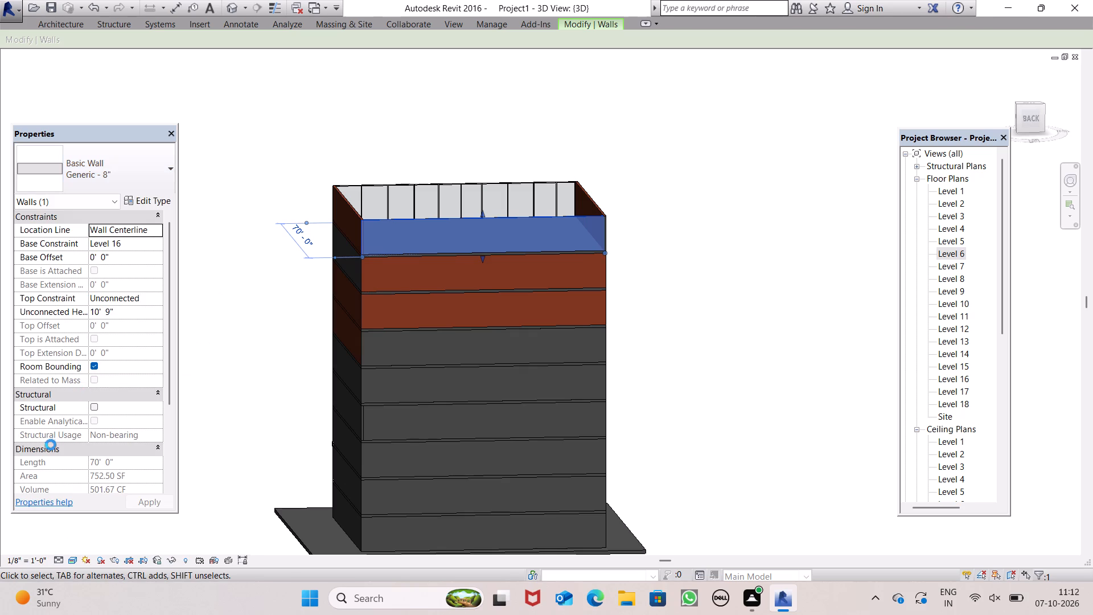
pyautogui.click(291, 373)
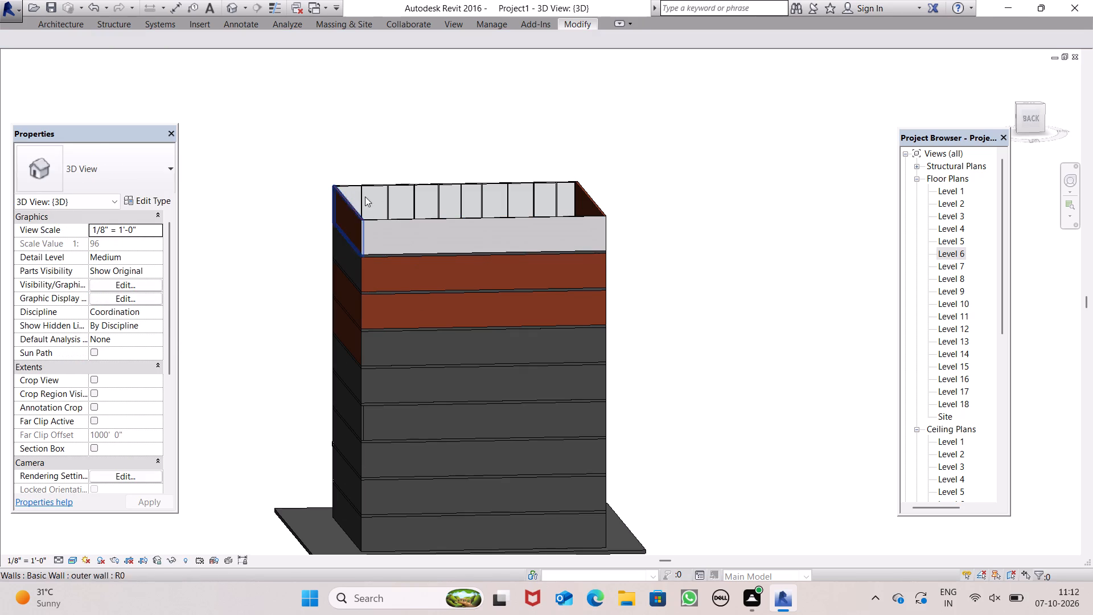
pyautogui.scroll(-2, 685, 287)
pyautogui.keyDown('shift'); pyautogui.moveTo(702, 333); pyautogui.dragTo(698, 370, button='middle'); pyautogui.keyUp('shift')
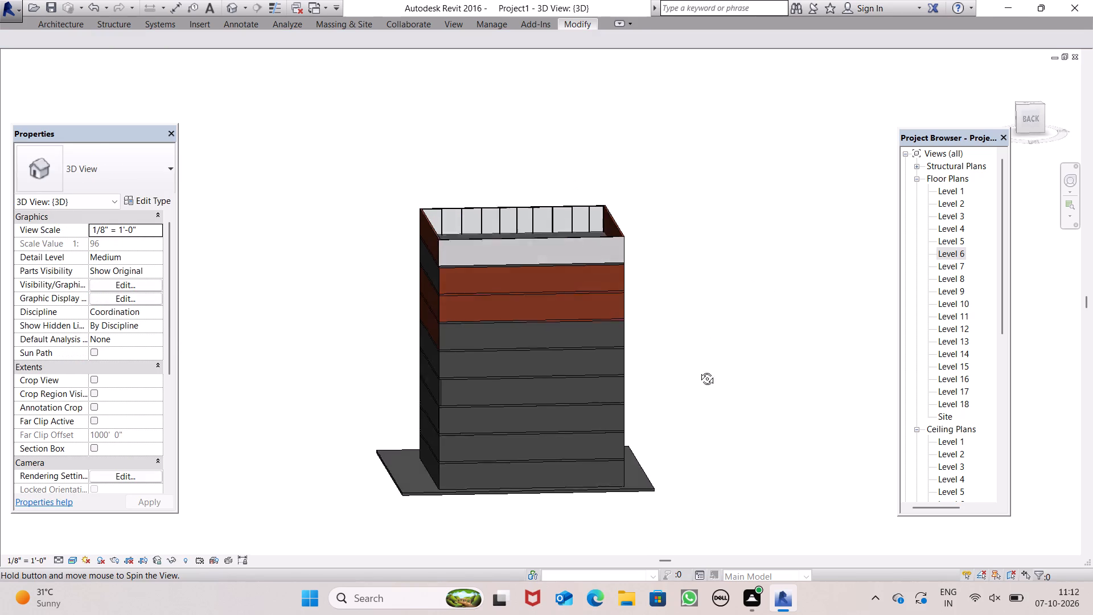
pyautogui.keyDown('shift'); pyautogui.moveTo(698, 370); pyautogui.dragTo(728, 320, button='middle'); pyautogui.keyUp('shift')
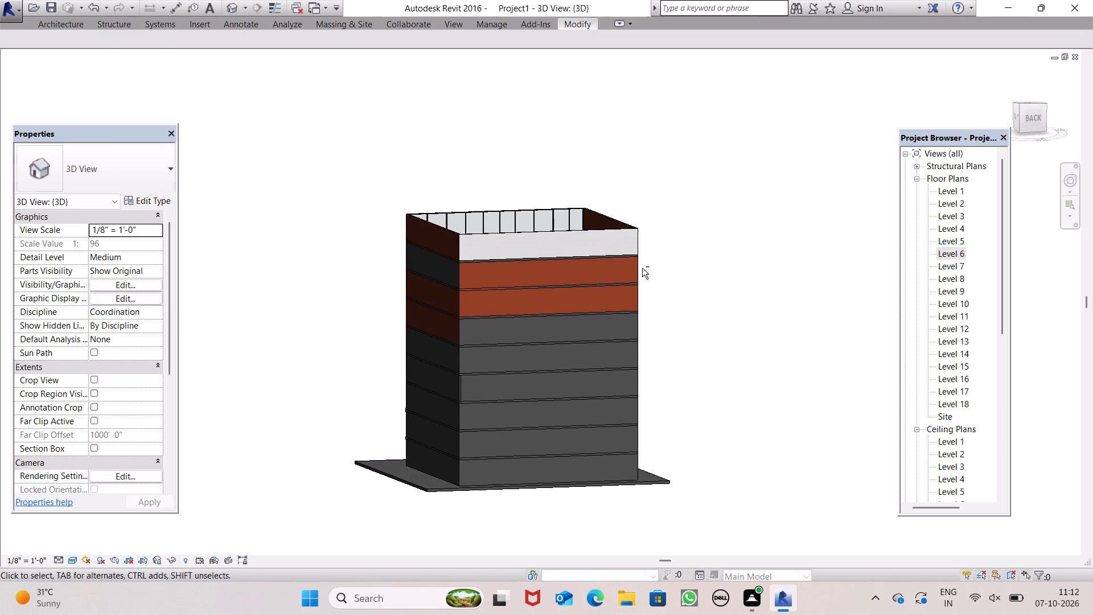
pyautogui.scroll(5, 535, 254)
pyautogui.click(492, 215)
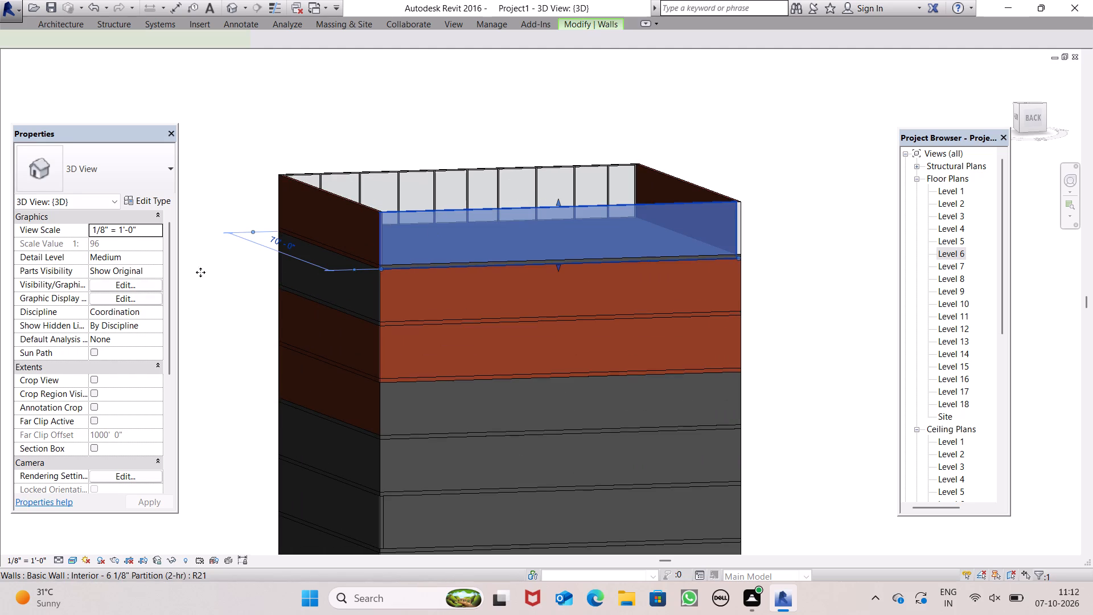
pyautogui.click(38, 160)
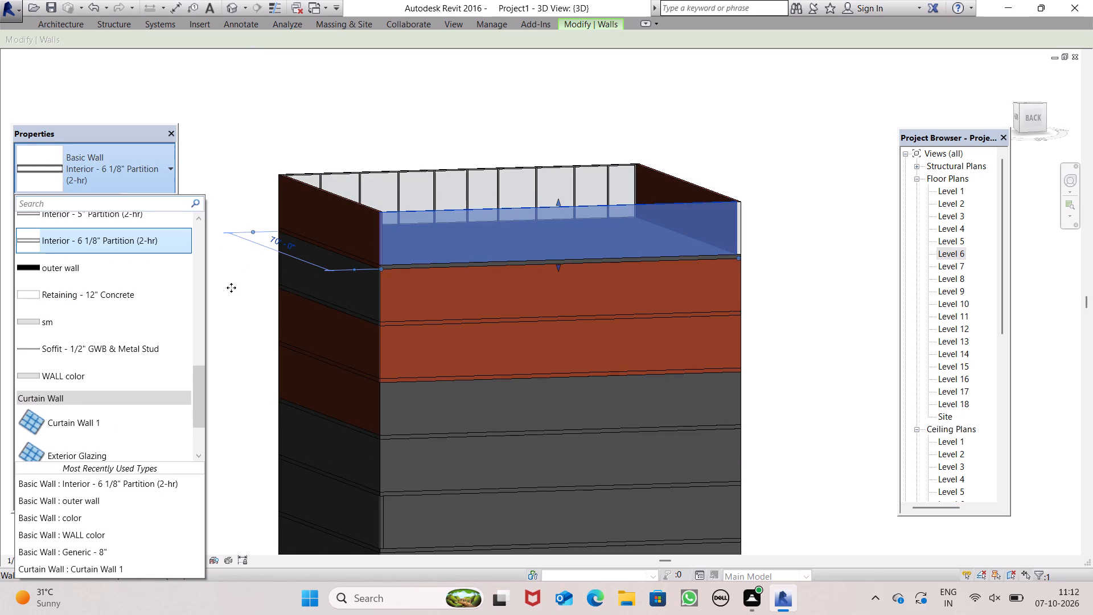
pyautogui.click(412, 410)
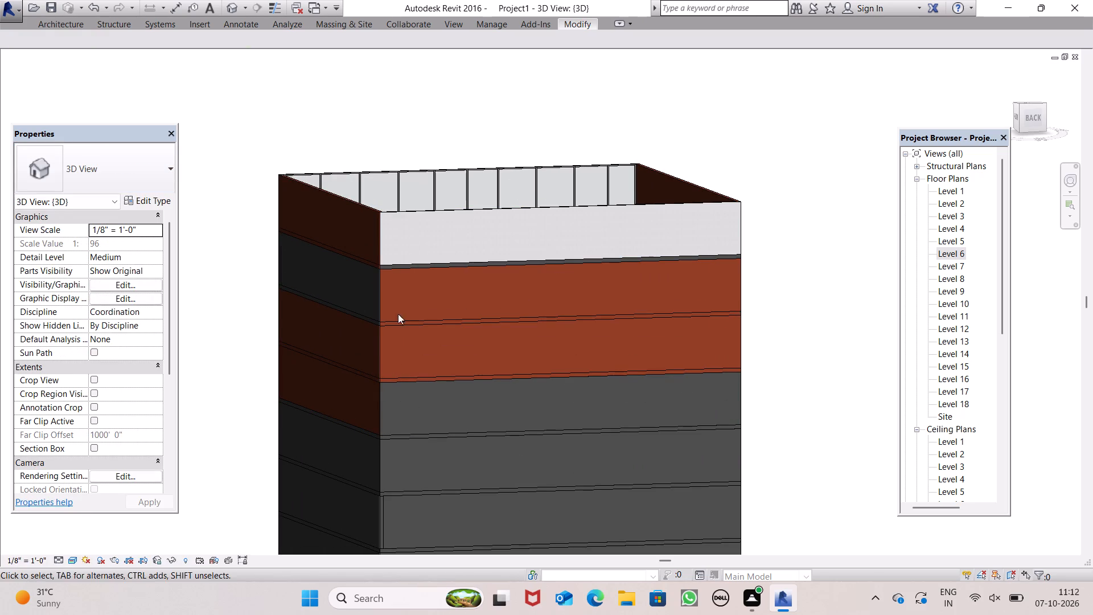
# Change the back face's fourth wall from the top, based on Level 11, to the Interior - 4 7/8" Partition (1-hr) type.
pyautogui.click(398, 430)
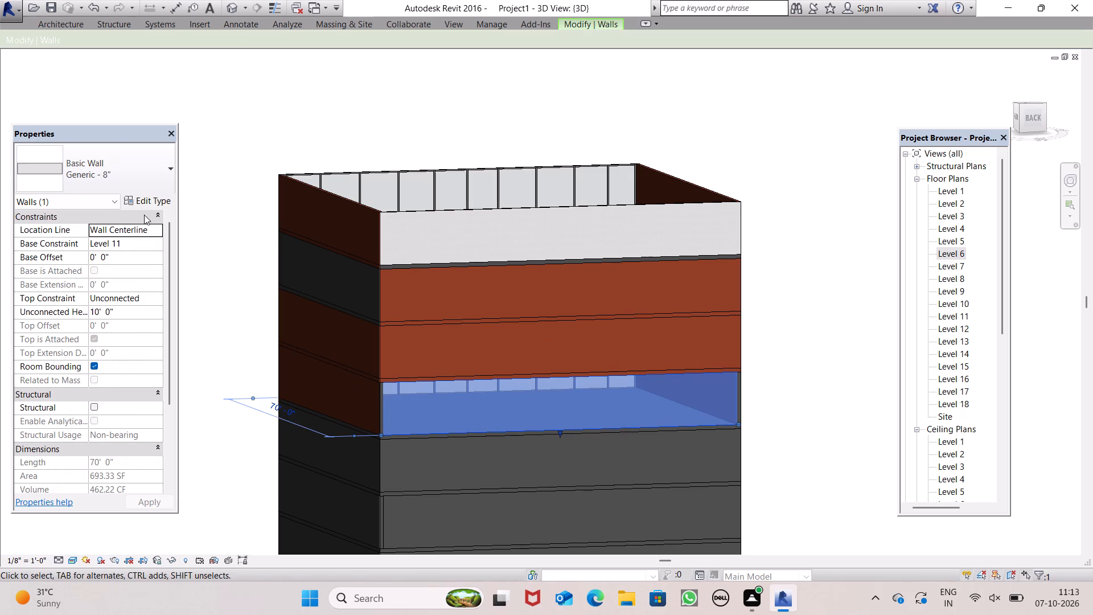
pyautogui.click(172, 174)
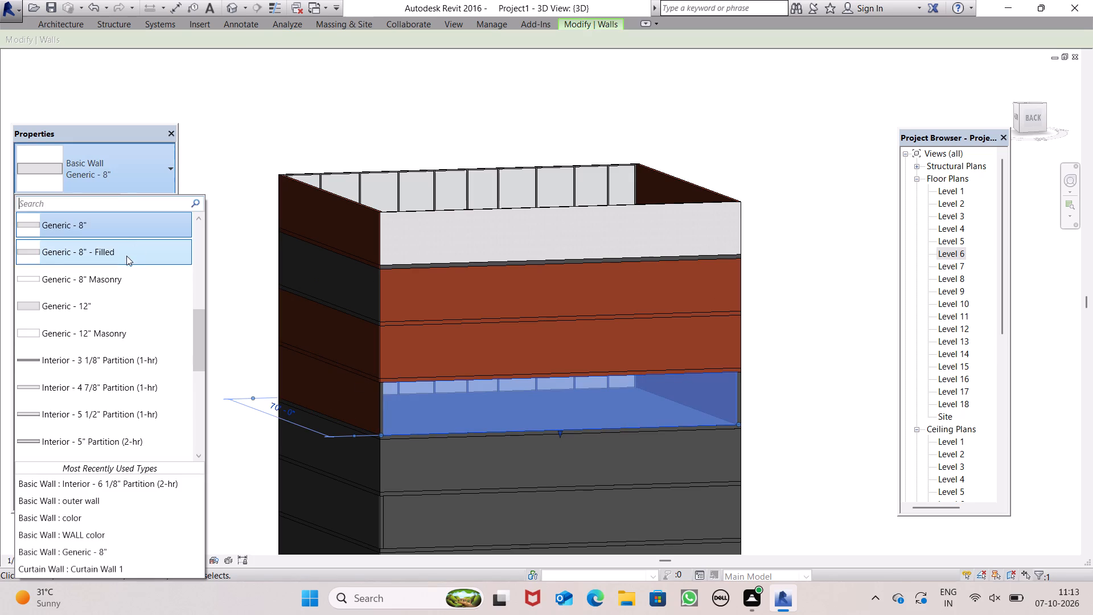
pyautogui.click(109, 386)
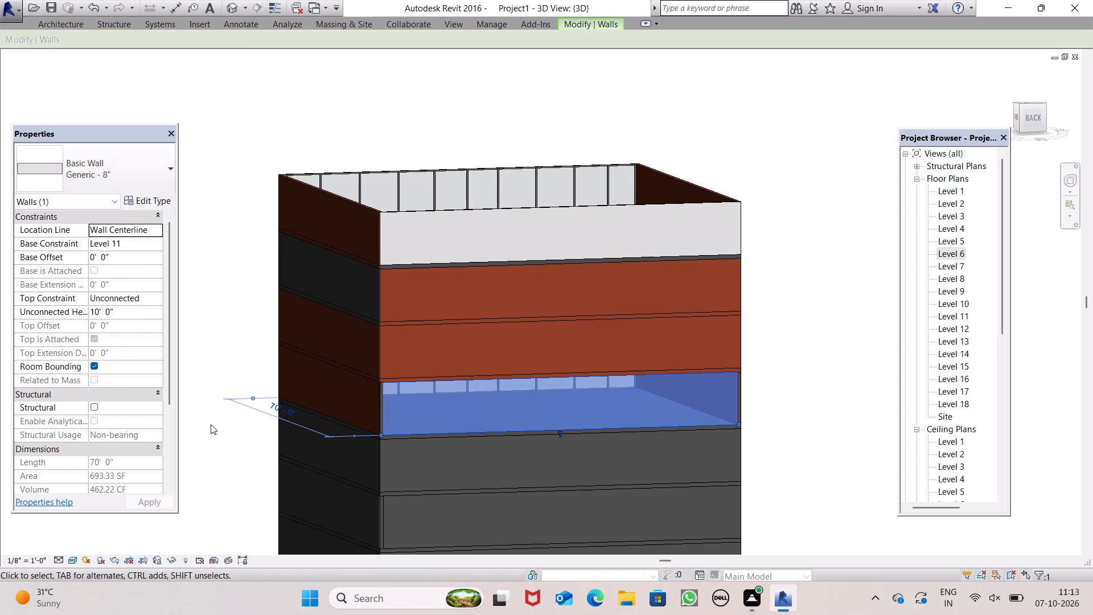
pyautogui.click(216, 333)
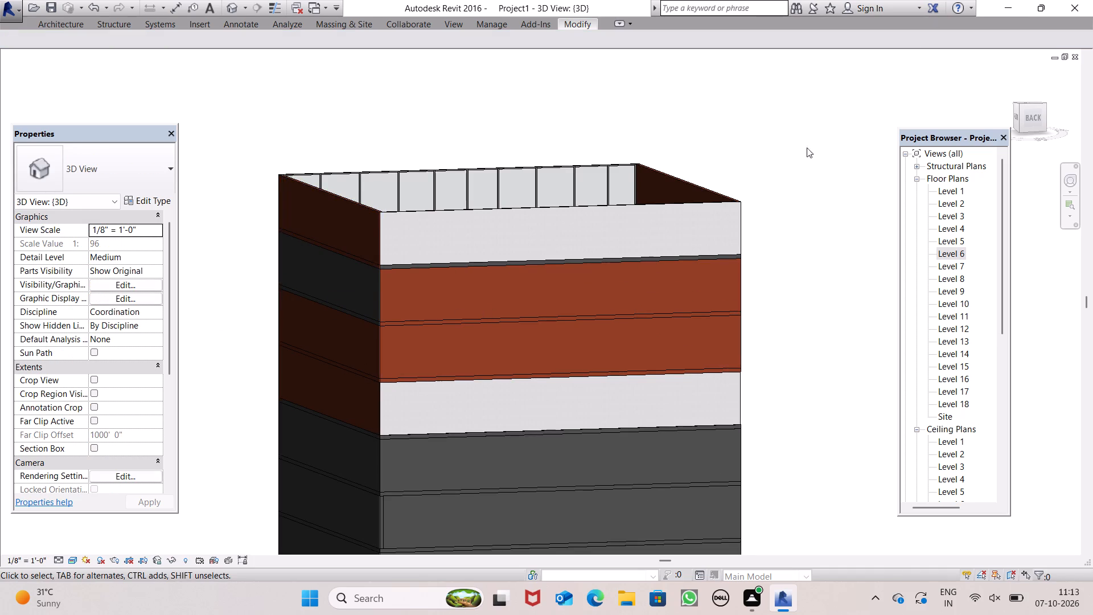
# Examine the building's back and left faces and its top wall edges from several angles to compare the wall finishes.
pyautogui.scroll(-3, 787, 183)
pyautogui.scroll(3, 794, 337)
pyautogui.scroll(-5, 794, 337)
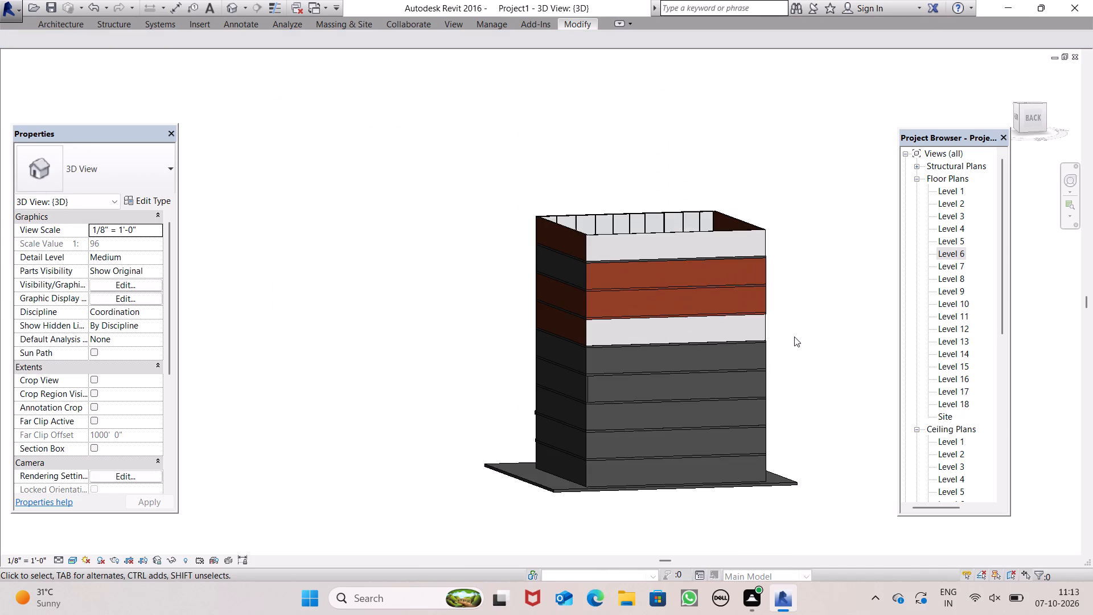
pyautogui.scroll(-4, 800, 336)
pyautogui.keyDown('shift'); pyautogui.moveTo(820, 358); pyautogui.dragTo(611, 364, button='middle'); pyautogui.keyUp('shift')
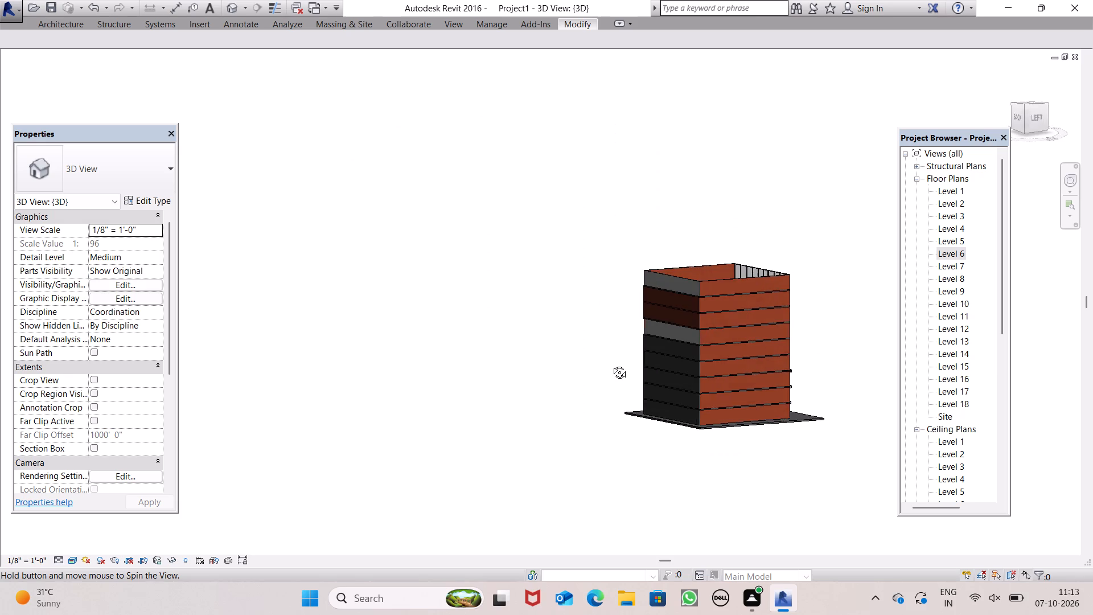
pyautogui.keyDown('shift'); pyautogui.moveTo(611, 364); pyautogui.dragTo(672, 422, button='middle'); pyautogui.keyUp('shift')
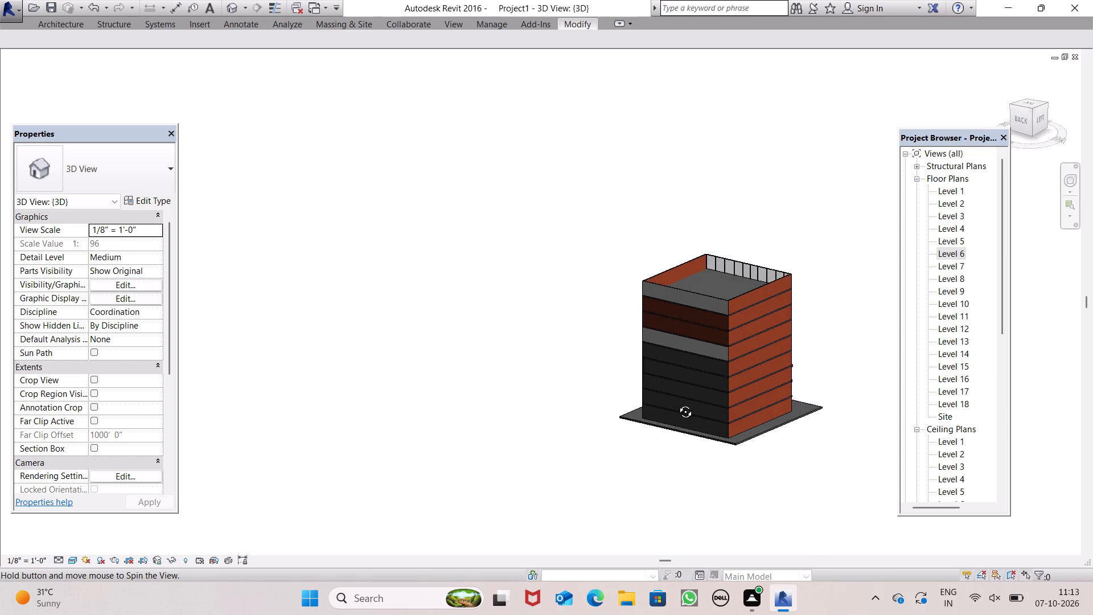
pyautogui.scroll(7, 709, 325)
pyautogui.scroll(5, 761, 281)
pyautogui.scroll(-4, 771, 268)
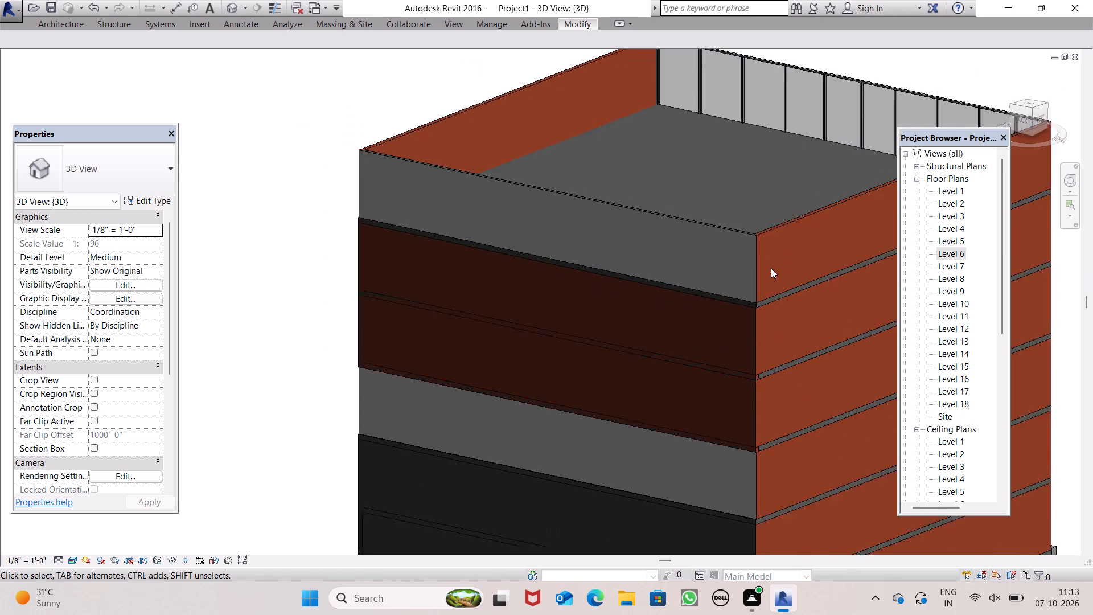
pyautogui.moveTo(777, 295); pyautogui.dragTo(589, 523, button='middle')
pyautogui.scroll(3, 557, 453)
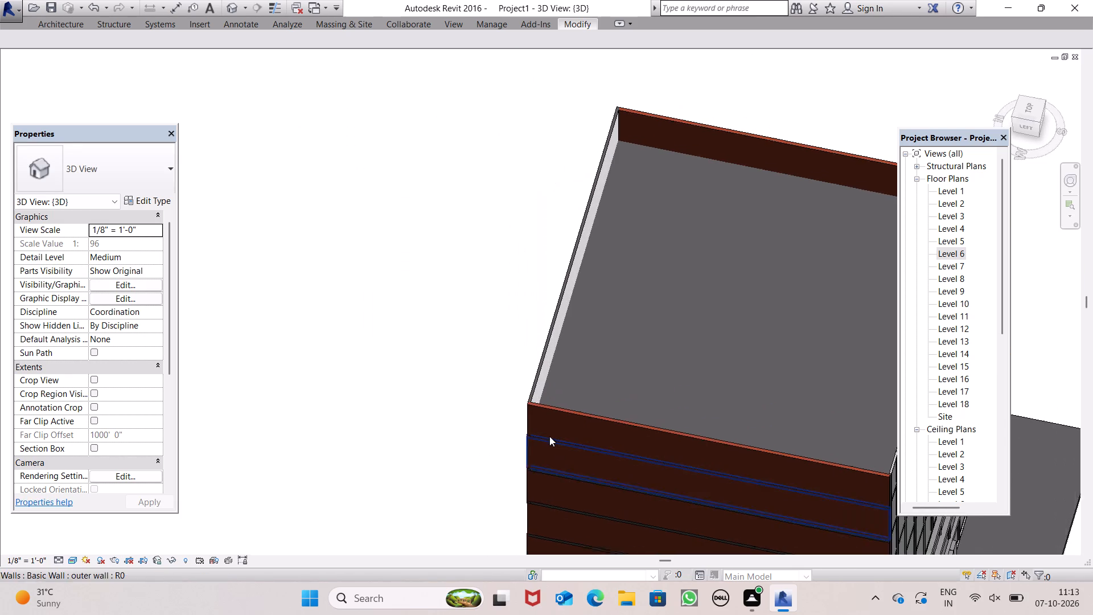
pyautogui.scroll(4, 549, 436)
pyautogui.scroll(5, 528, 364)
pyautogui.scroll(-2, 516, 368)
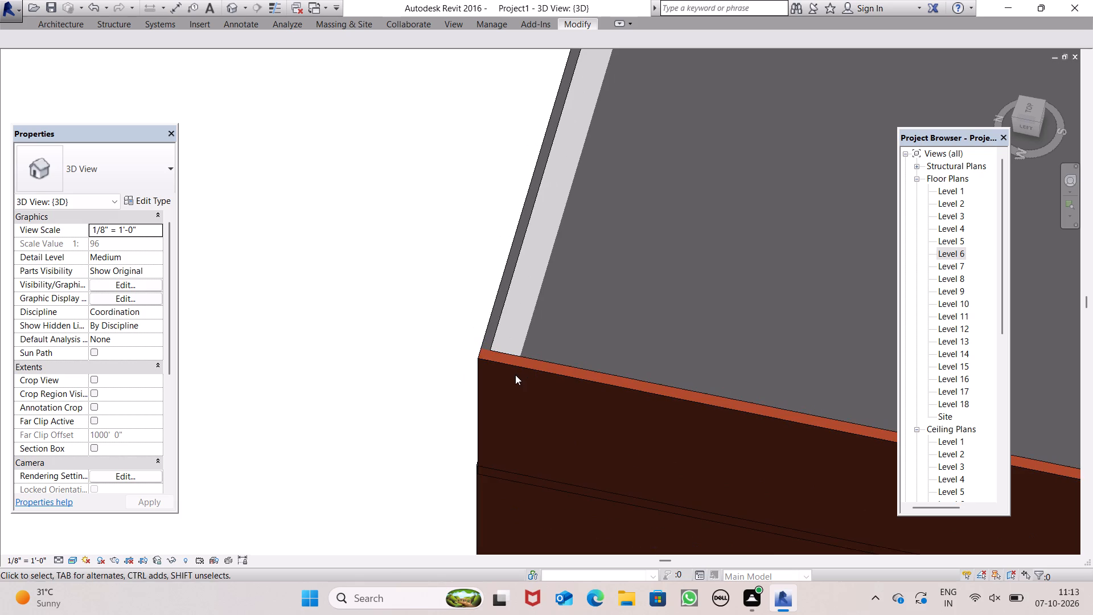
pyautogui.scroll(-15, 513, 377)
pyautogui.scroll(1, 511, 404)
pyautogui.moveTo(511, 404); pyautogui.dragTo(620, 382, button='middle')
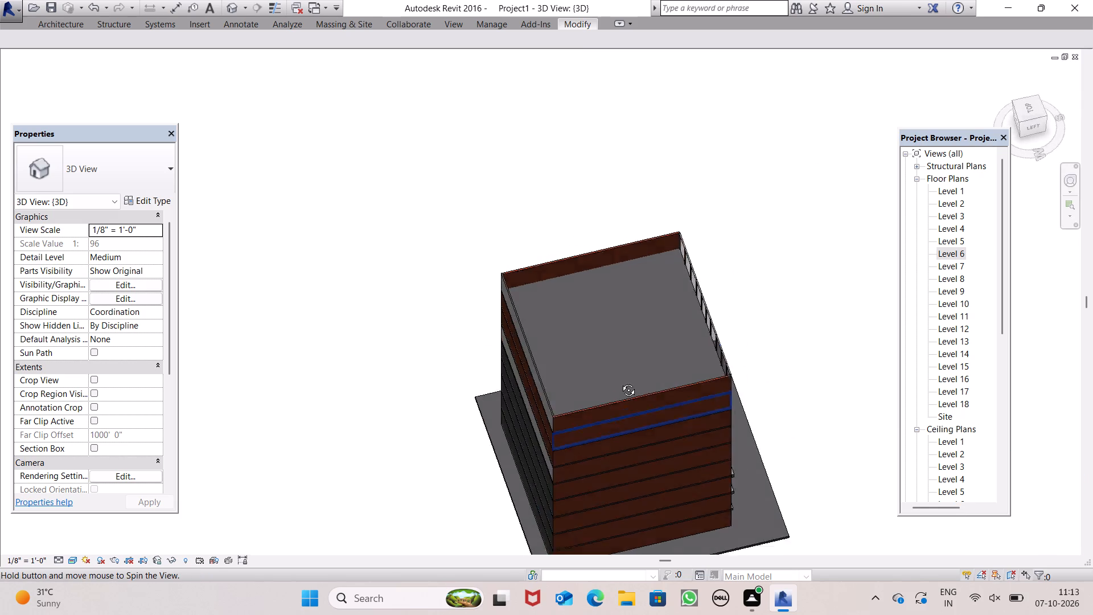
pyautogui.moveTo(620, 382); pyautogui.dragTo(817, 176, button='middle')
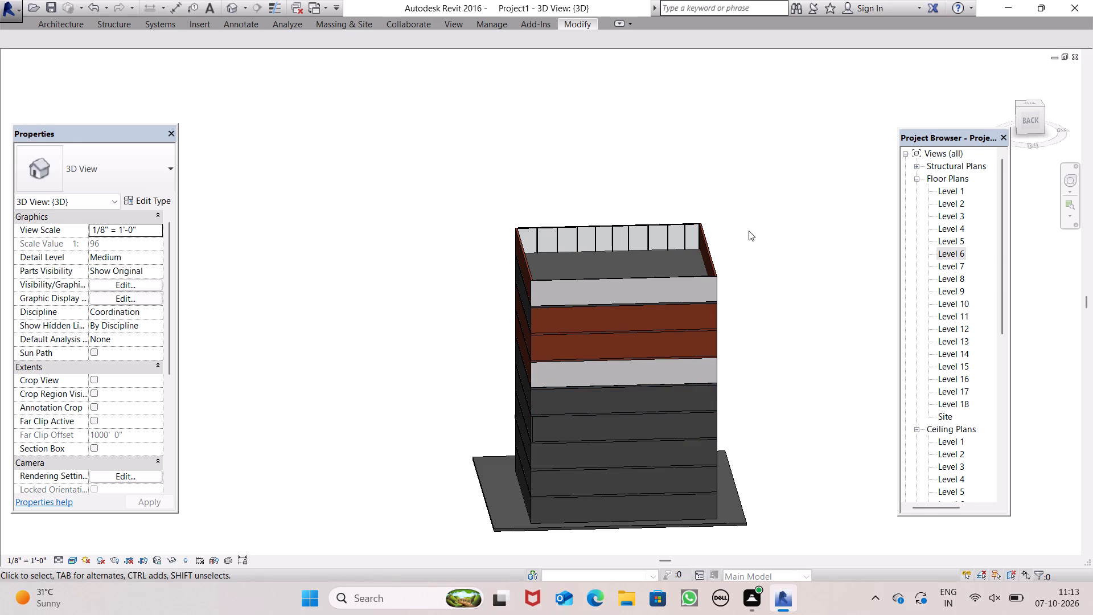
pyautogui.press('space')
# Apply the outer wall type to the back face's topmost wall and fourth wall from the top together.
pyautogui.scroll(6, 729, 280)
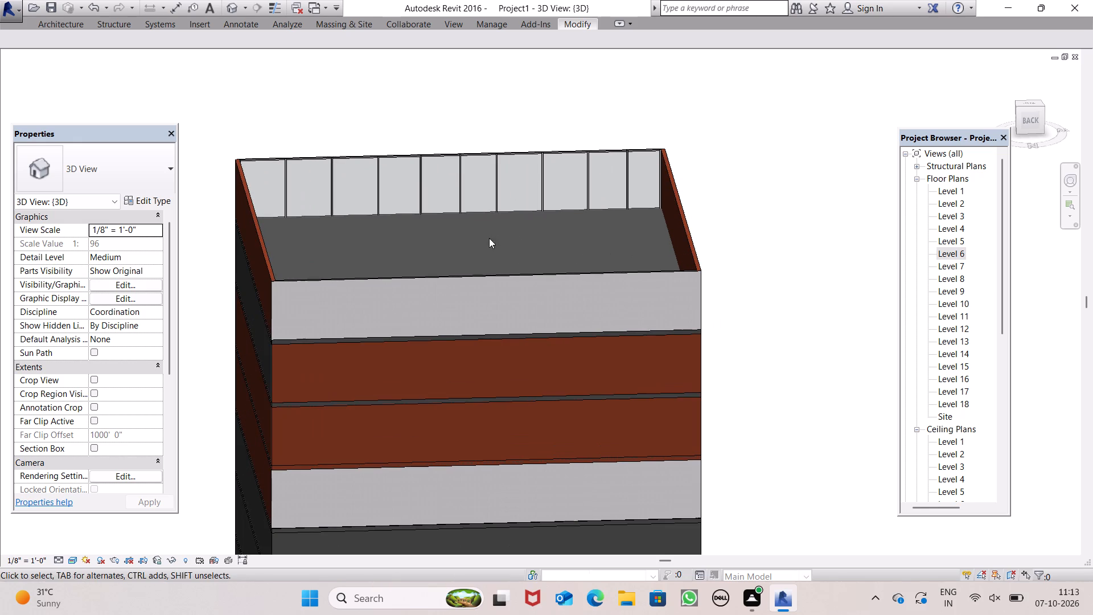
pyautogui.keyDown('ctrl'); pyautogui.click(473, 277); pyautogui.keyUp('ctrl')
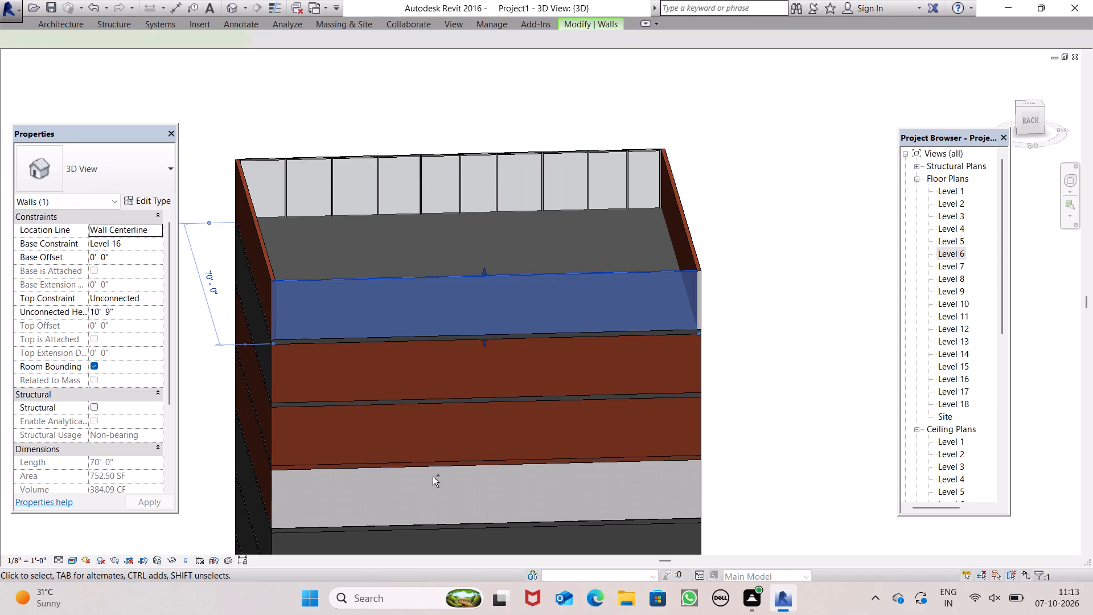
pyautogui.keyDown('ctrl'); pyautogui.click(453, 469); pyautogui.keyUp('ctrl')
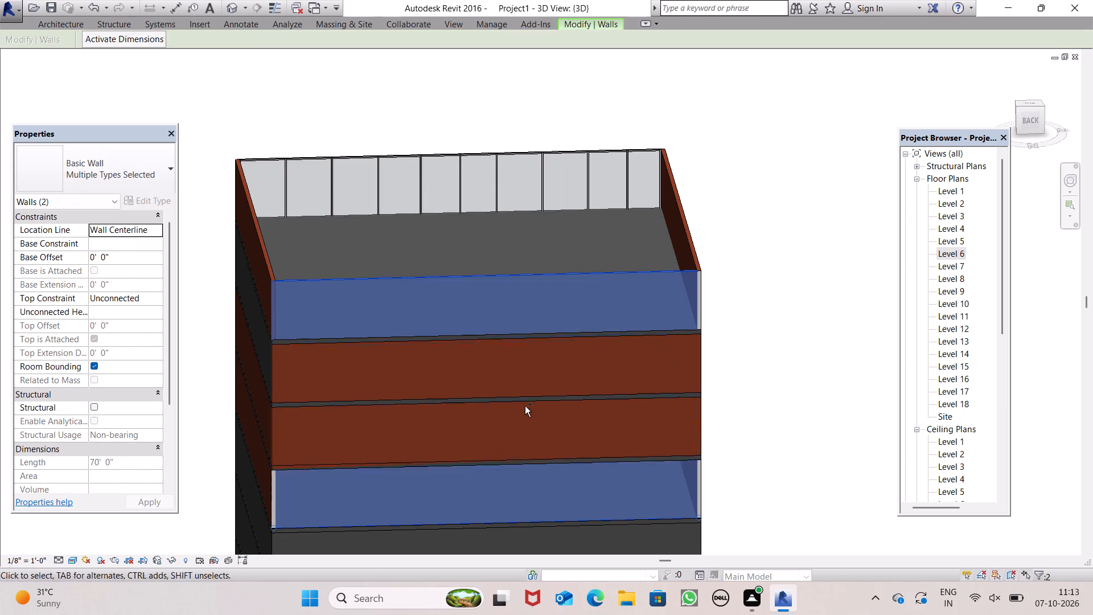
pyautogui.keyDown('ctrl'); pyautogui.scroll(-9, 526, 405); pyautogui.keyUp('ctrl')
pyautogui.keyDown('ctrl'); pyautogui.scroll(-4, 747, 238); pyautogui.keyUp('ctrl')
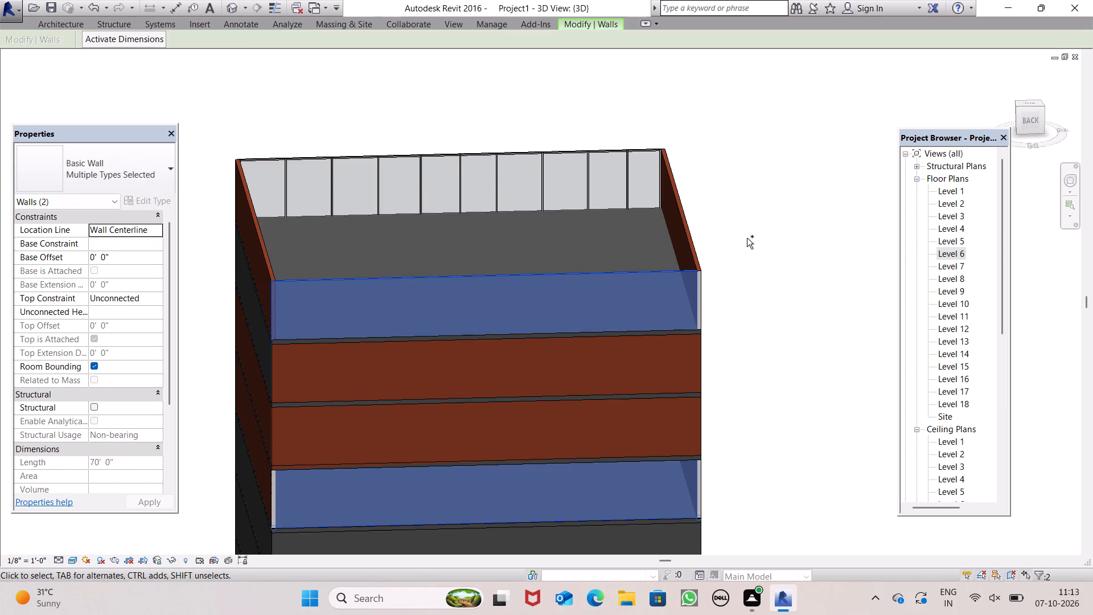
pyautogui.keyDown('ctrl'); pyautogui.scroll(-6, 795, 214); pyautogui.keyUp('ctrl')
pyautogui.keyDown('ctrl'); pyautogui.click(174, 170); pyautogui.keyUp('ctrl')
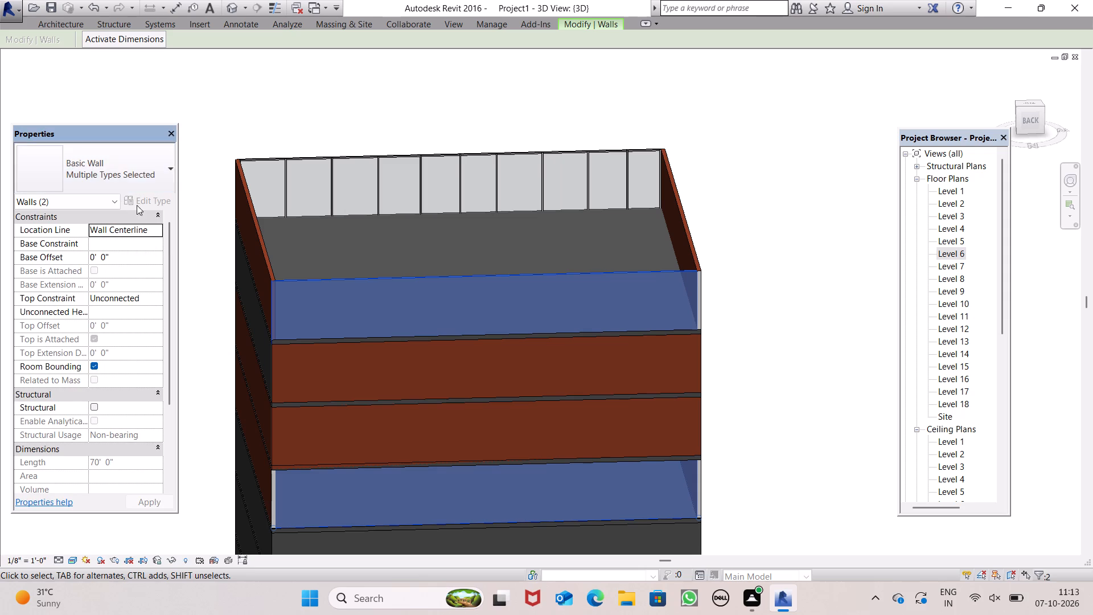
pyautogui.keyDown('ctrl'); pyautogui.click(134, 173); pyautogui.keyUp('ctrl')
pyautogui.keyDown('ctrl'); pyautogui.scroll(-6, 114, 328); pyautogui.keyUp('ctrl')
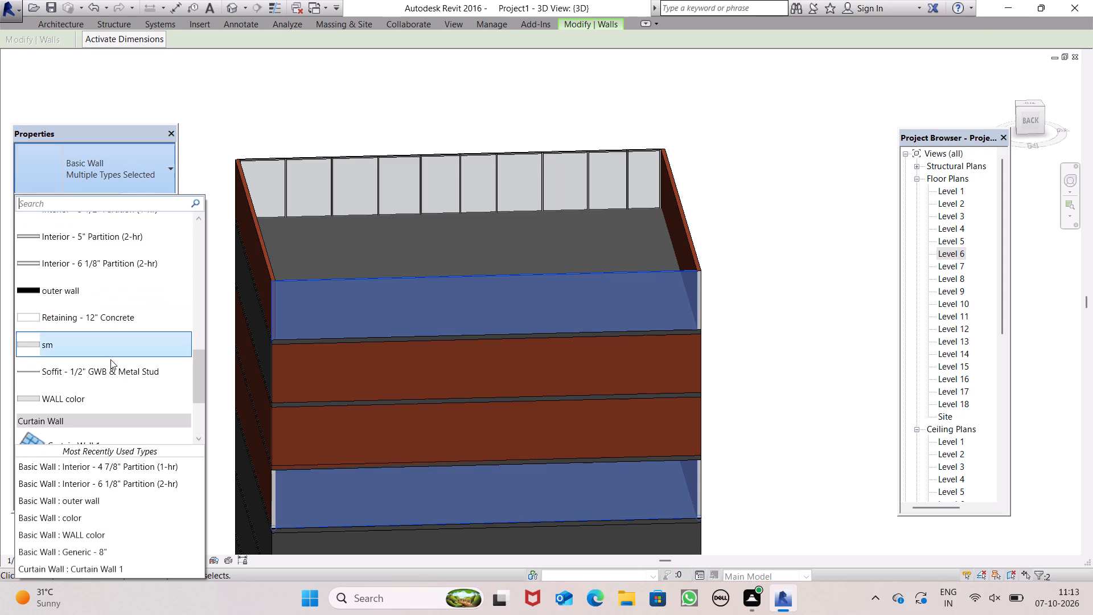
pyautogui.keyDown('ctrl'); pyautogui.click(113, 298); pyautogui.keyUp('ctrl')
pyautogui.keyDown('ctrl'); pyautogui.scroll(-6, 550, 246); pyautogui.keyUp('ctrl')
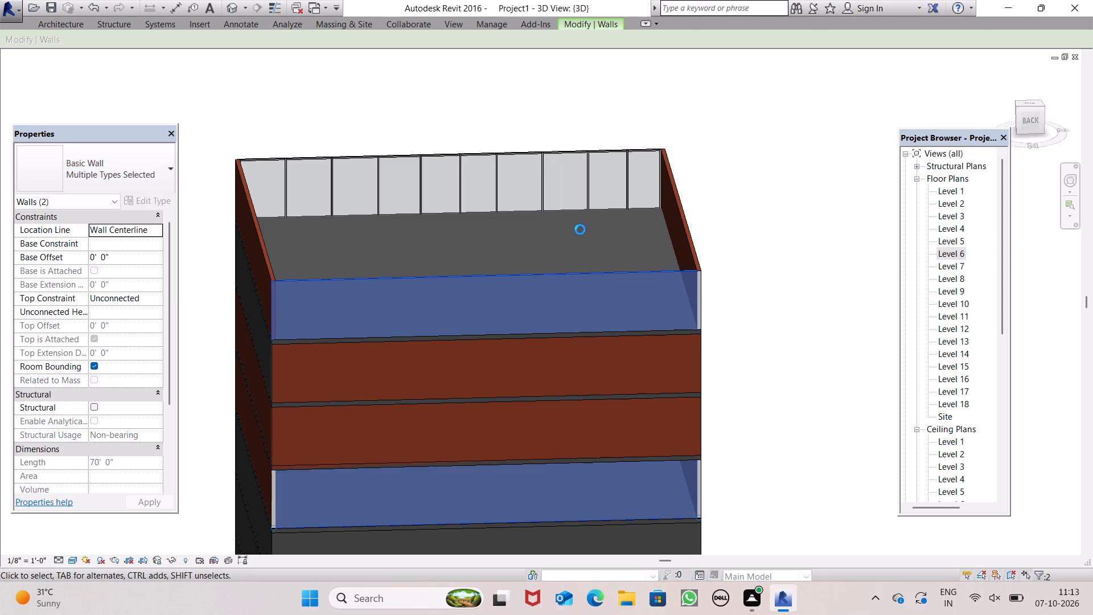
pyautogui.keyDown('ctrl'); pyautogui.scroll(-4, 580, 229); pyautogui.keyUp('ctrl')
pyautogui.keyDown('ctrl'); pyautogui.scroll(-3, 707, 234); pyautogui.keyUp('ctrl')
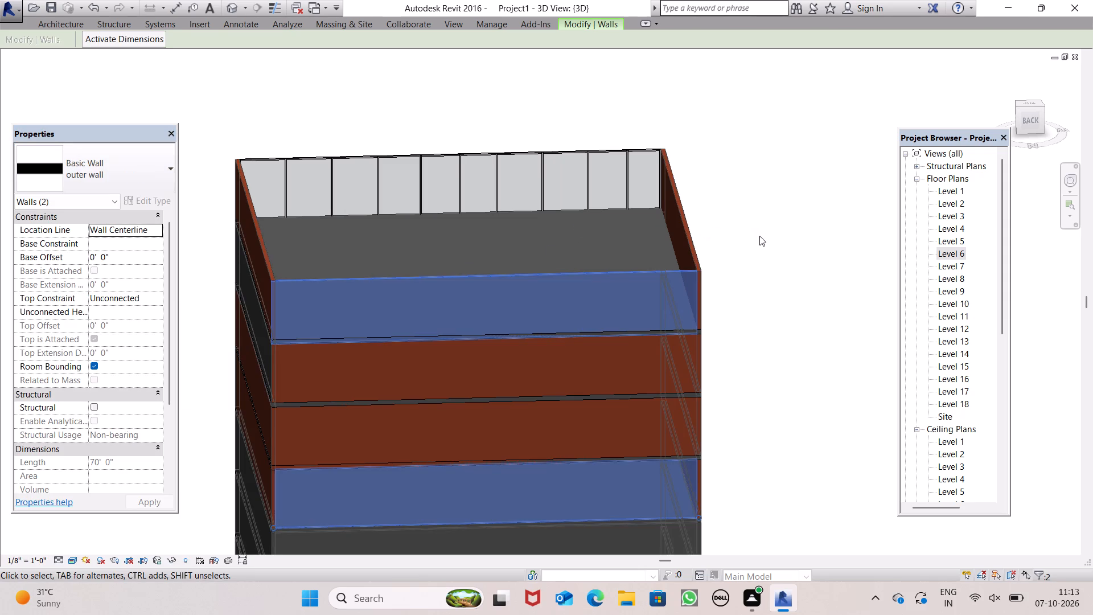
pyautogui.click(759, 238)
# Apply the outer wall type to the back face's fifth wall from the top, based on Level 9.
pyautogui.scroll(-6, 662, 195)
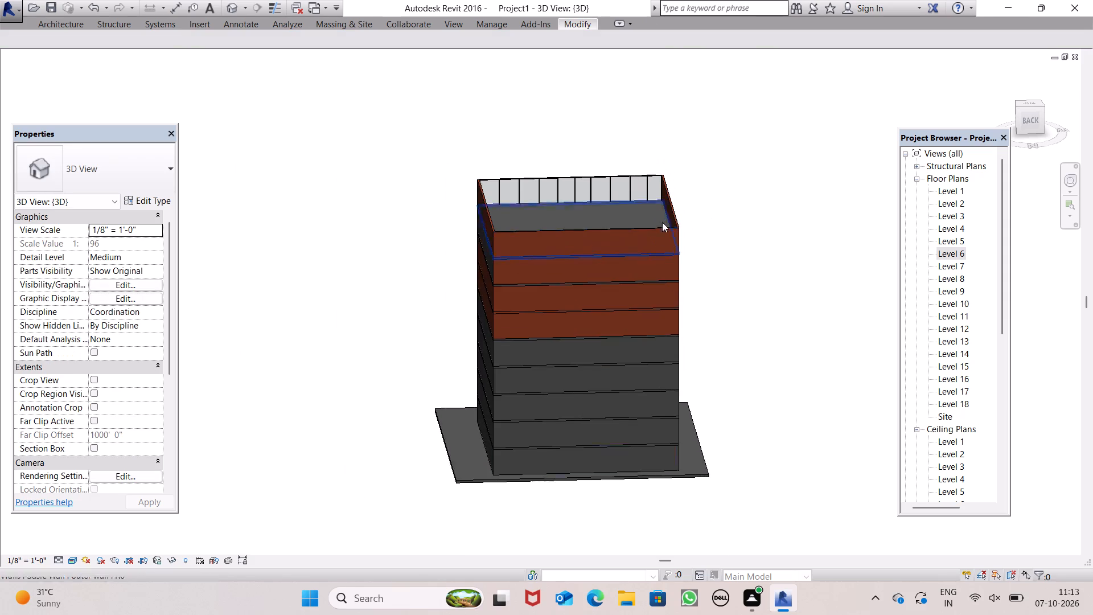
pyautogui.scroll(6, 598, 363)
pyautogui.scroll(4, 462, 338)
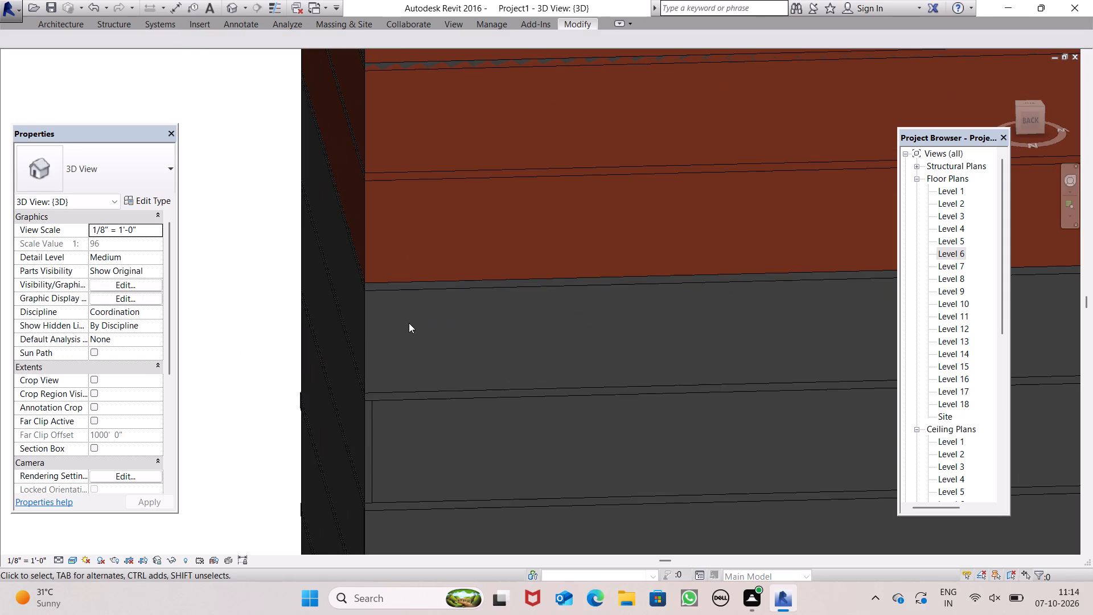
pyautogui.keyDown('ctrl'); pyautogui.click(373, 318); pyautogui.keyUp('ctrl')
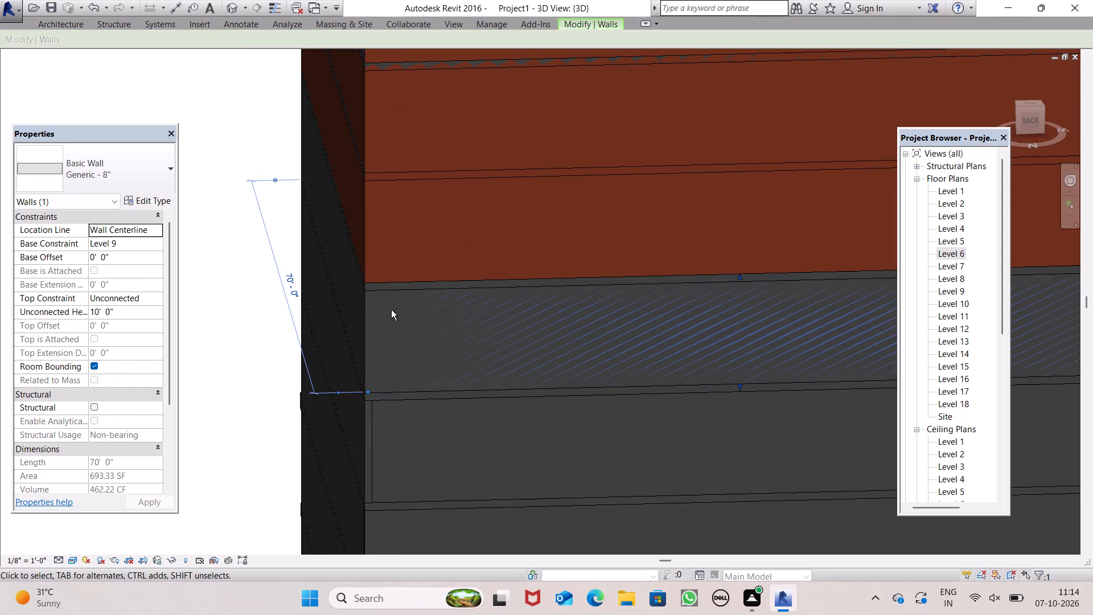
pyautogui.keyDown('ctrl'); pyautogui.click(395, 293); pyautogui.keyUp('ctrl')
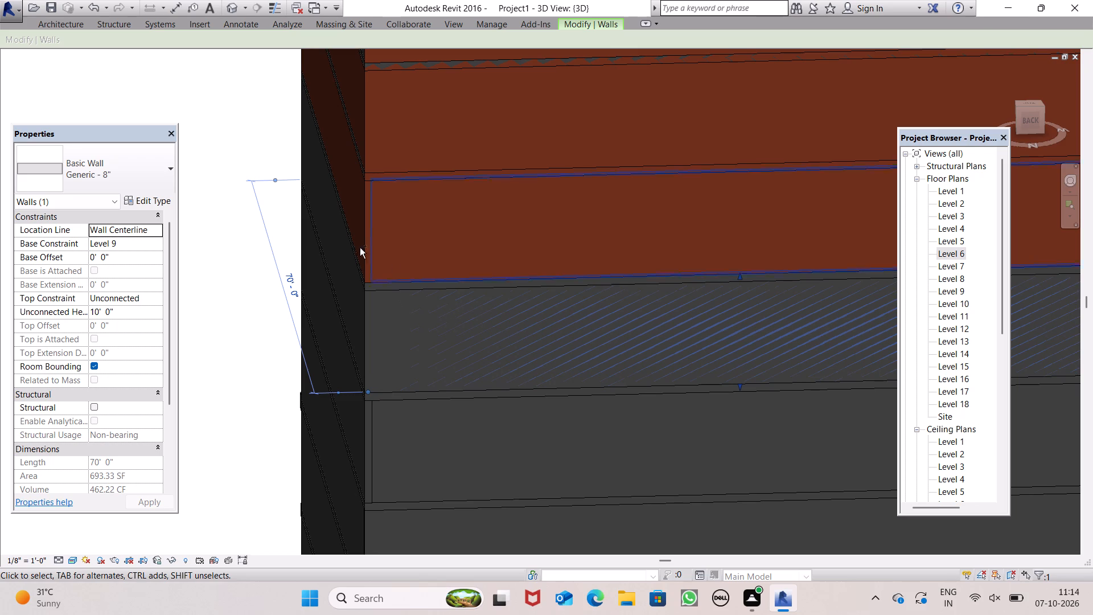
pyautogui.keyDown('ctrl'); pyautogui.click(126, 181); pyautogui.keyUp('ctrl')
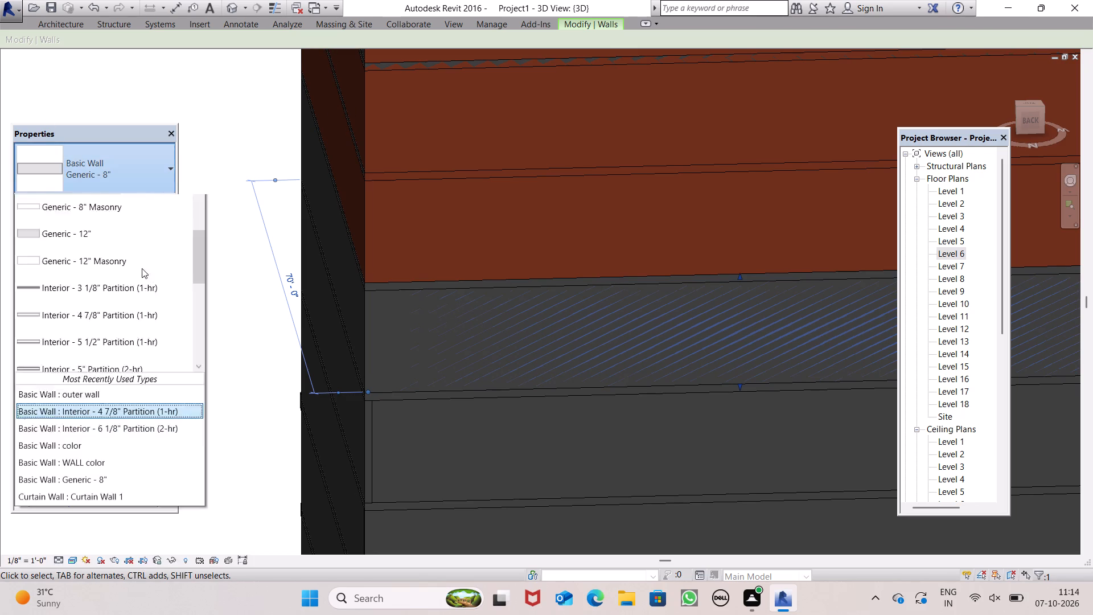
pyautogui.keyDown('ctrl'); pyautogui.scroll(-6, 125, 372); pyautogui.keyUp('ctrl')
pyautogui.keyDown('ctrl'); pyautogui.click(110, 331); pyautogui.keyUp('ctrl')
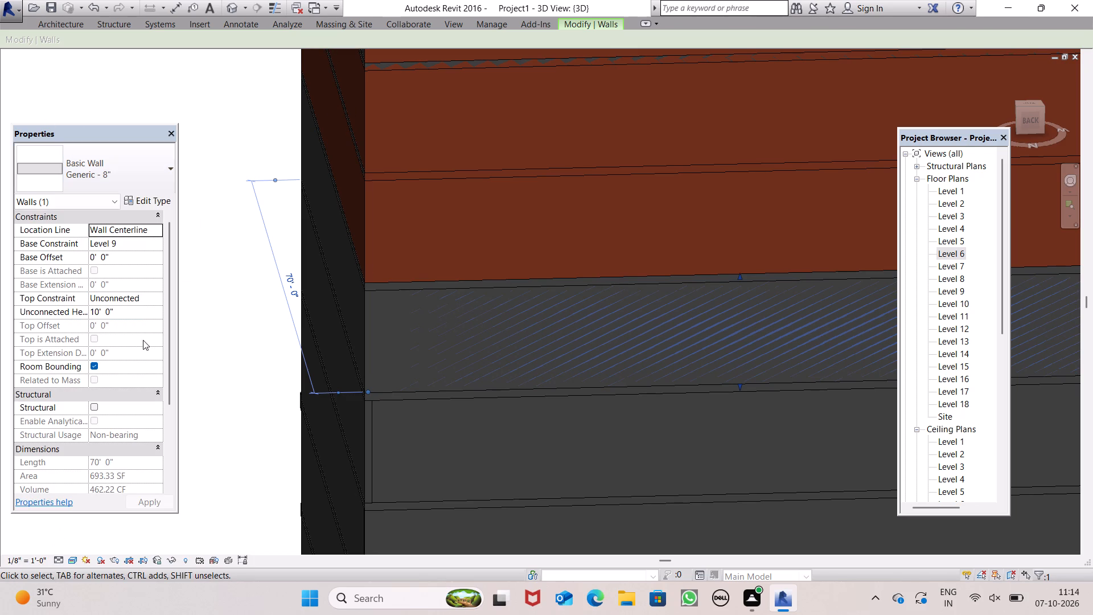
# Flip the back face's Level 9 wall so its copper finish faces the outside of the building.
pyautogui.scroll(-3, 249, 309)
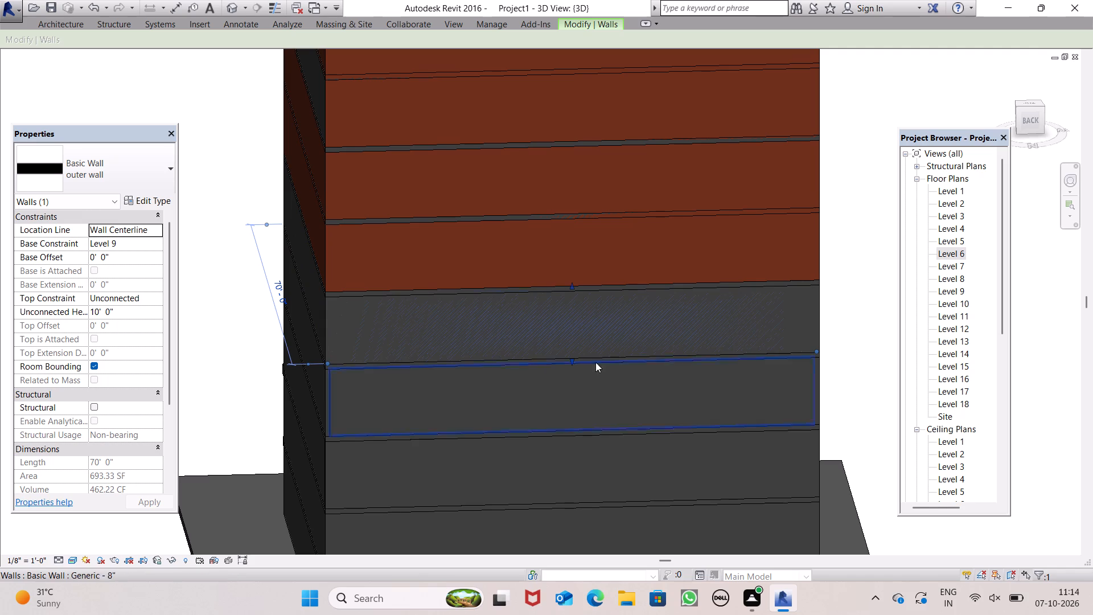
pyautogui.click(578, 352)
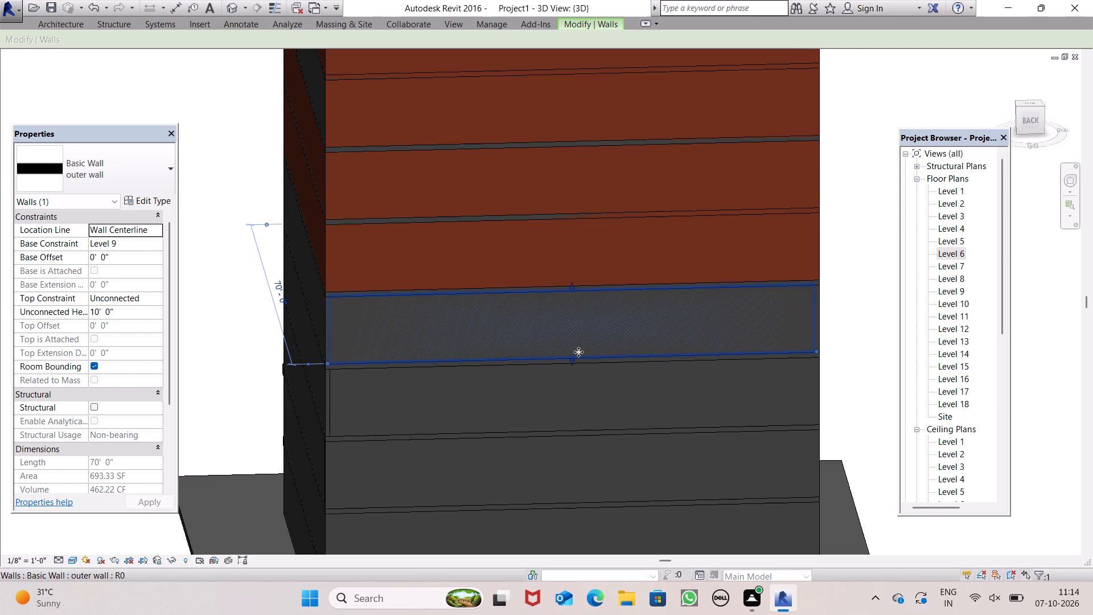
pyautogui.scroll(1, 578, 352)
pyautogui.scroll(-1, 578, 352)
pyautogui.scroll(2, 578, 352)
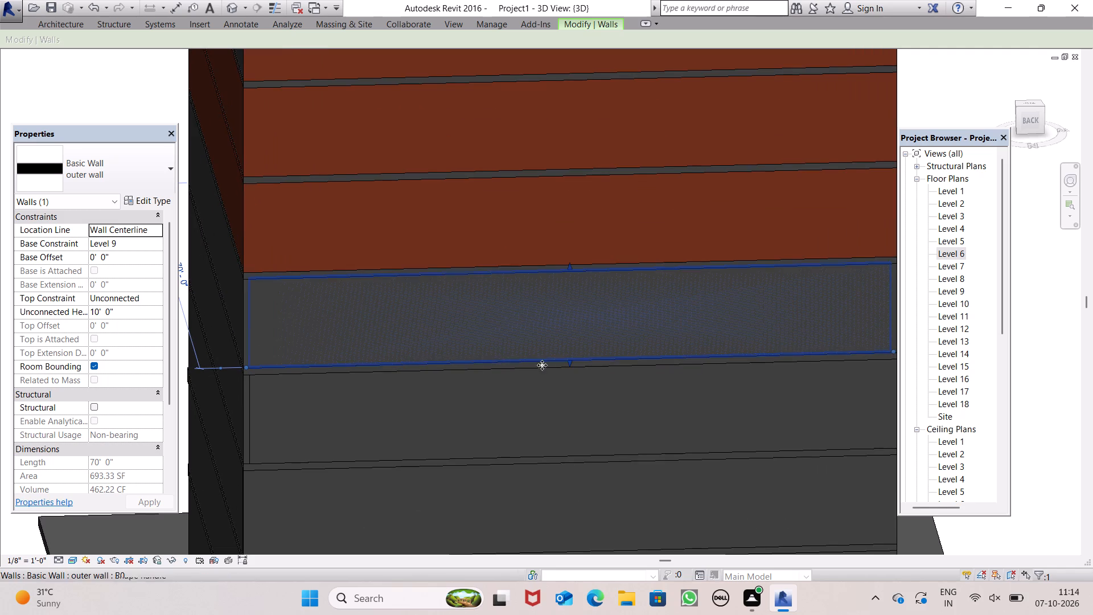
pyautogui.click(342, 364)
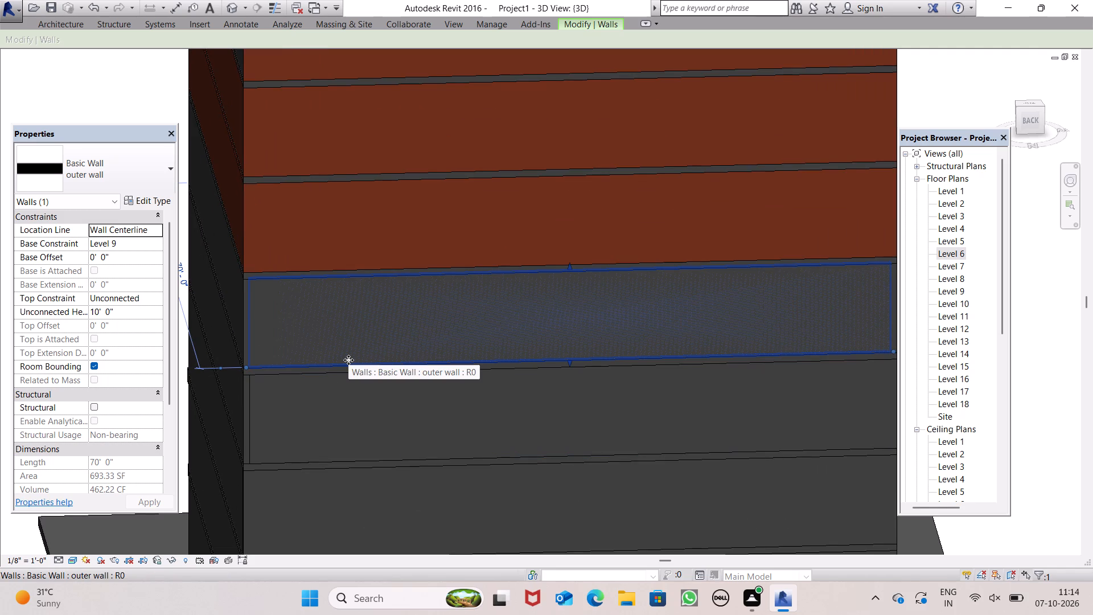
pyautogui.scroll(-5, 633, 343)
pyautogui.press('space')
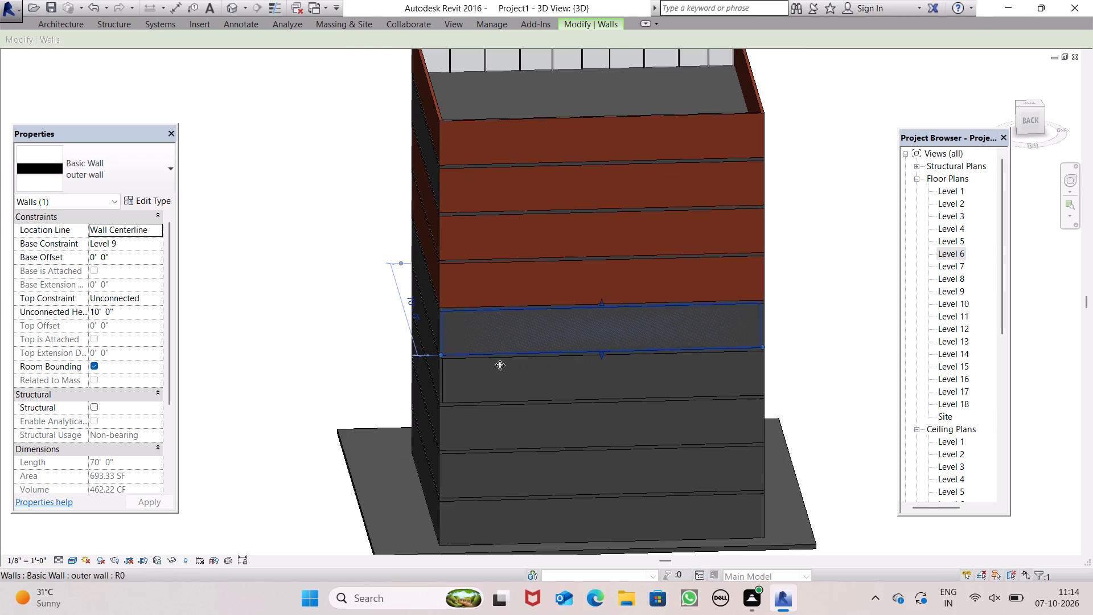
pyautogui.click(293, 355)
pyautogui.click(330, 338)
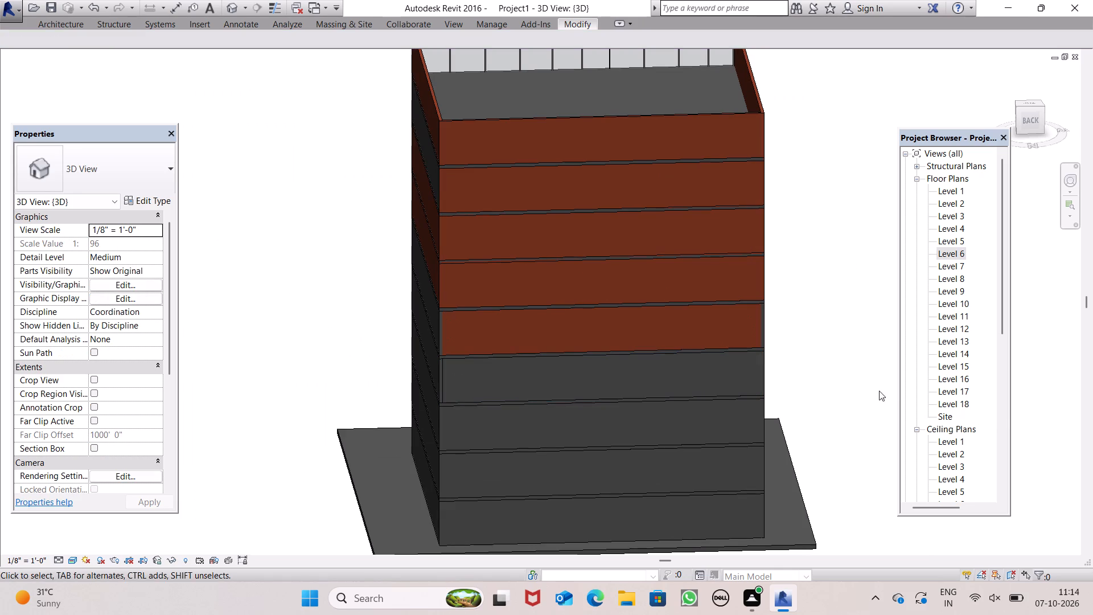
# Apply the outer wall type to five Generic - 8" walls on the right face's lower storeys together, from Level 9 down.
pyautogui.scroll(1, 696, 435)
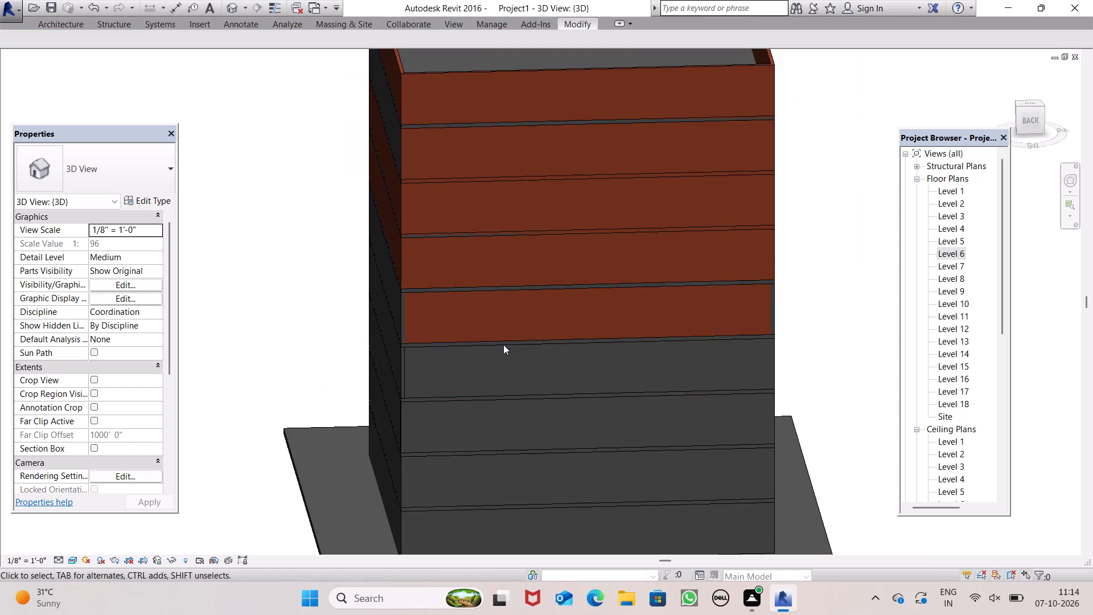
pyautogui.click(401, 333)
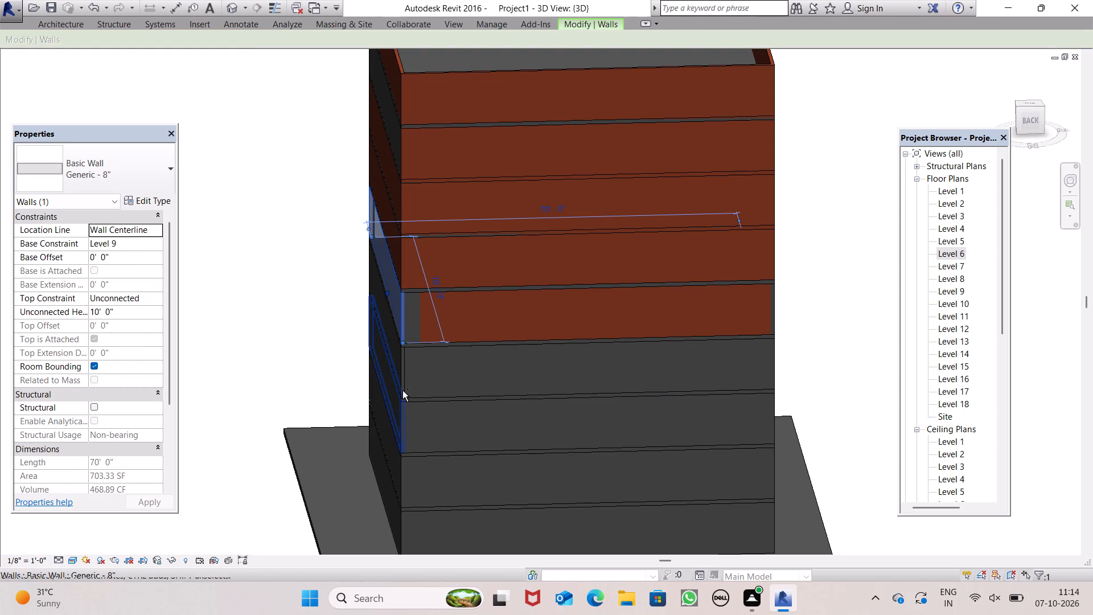
pyautogui.keyDown('ctrl'); pyautogui.scroll(7, 411, 384); pyautogui.keyUp('ctrl')
pyautogui.keyDown('ctrl'); pyautogui.click(398, 367); pyautogui.keyUp('ctrl')
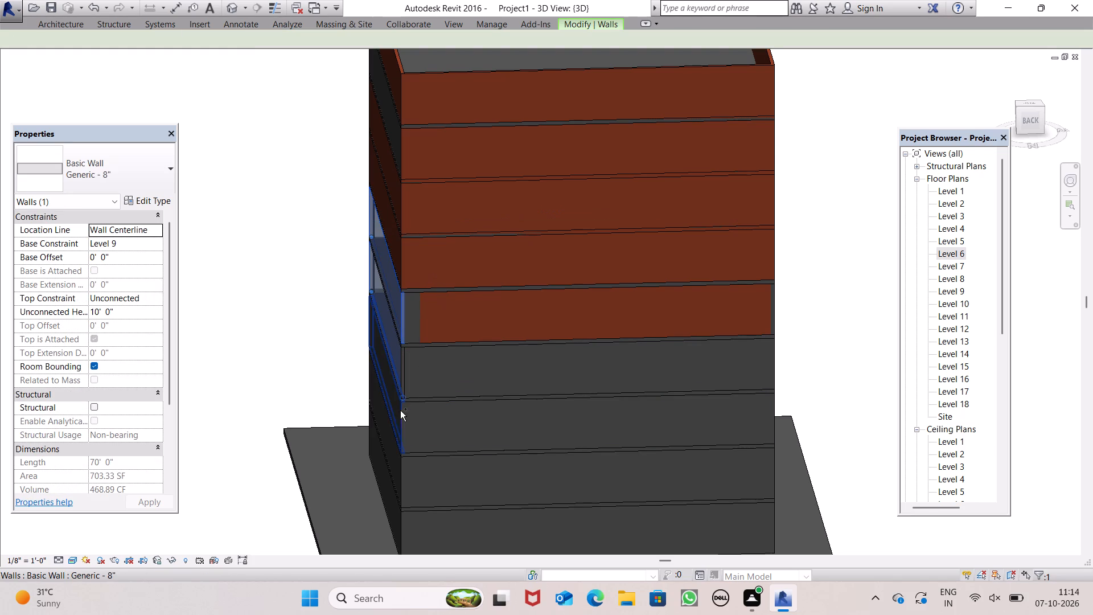
pyautogui.keyDown('ctrl'); pyautogui.click(399, 425); pyautogui.keyUp('ctrl')
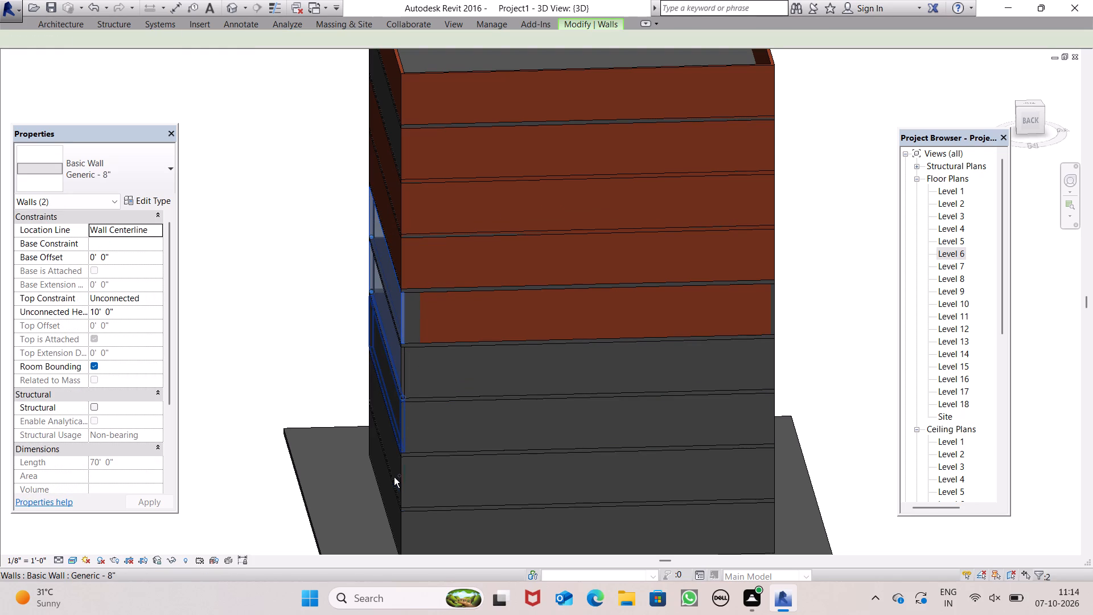
pyautogui.keyDown('ctrl'); pyautogui.click(397, 483); pyautogui.keyUp('ctrl')
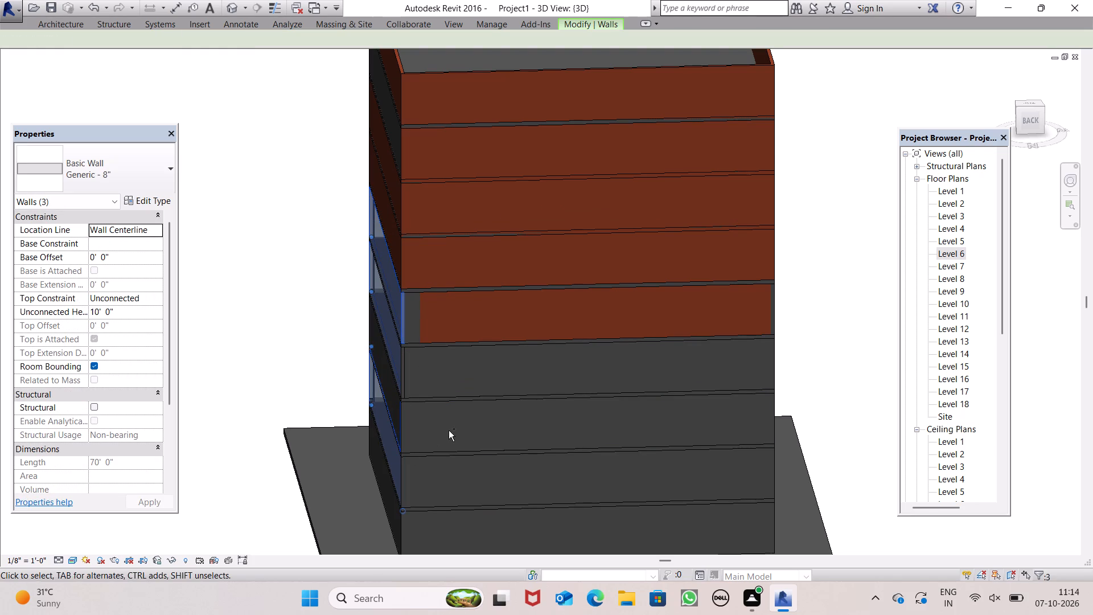
pyautogui.keyDown('ctrl'); pyautogui.click(398, 420); pyautogui.keyUp('ctrl')
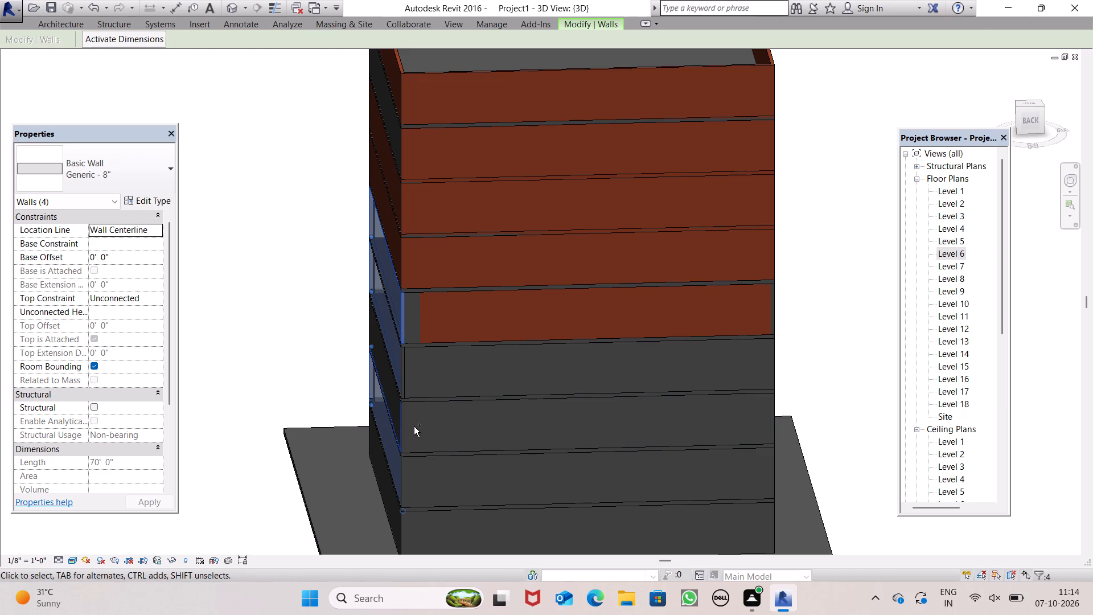
pyautogui.keyDown('ctrl'); pyautogui.click(400, 523); pyautogui.keyUp('ctrl')
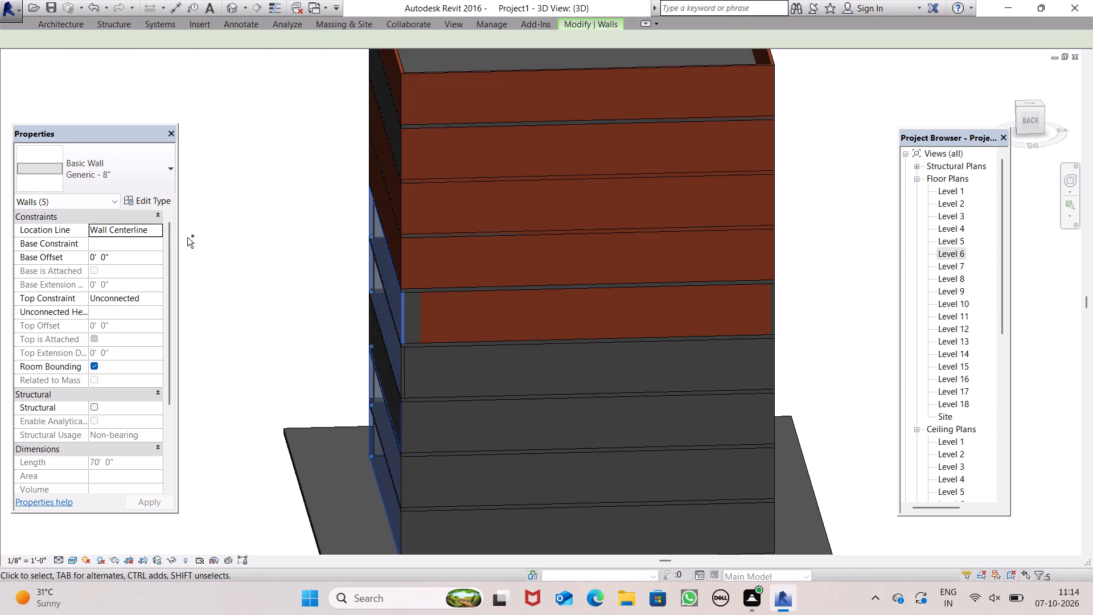
pyautogui.keyDown('ctrl'); pyautogui.click(167, 169); pyautogui.keyUp('ctrl')
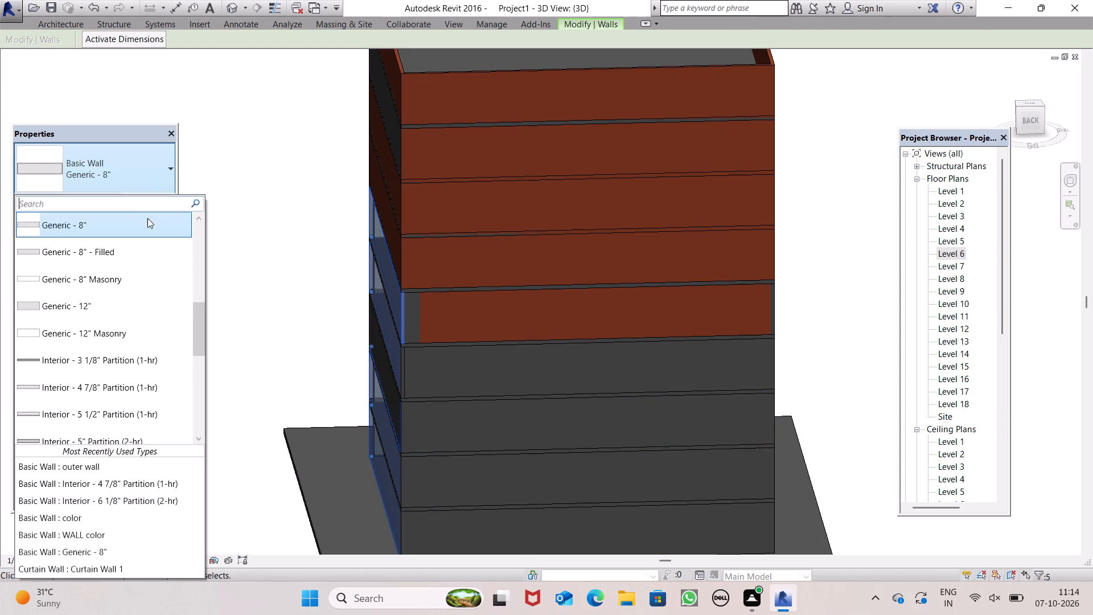
pyautogui.scroll(-5, 121, 295)
pyautogui.scroll(-5, 145, 346)
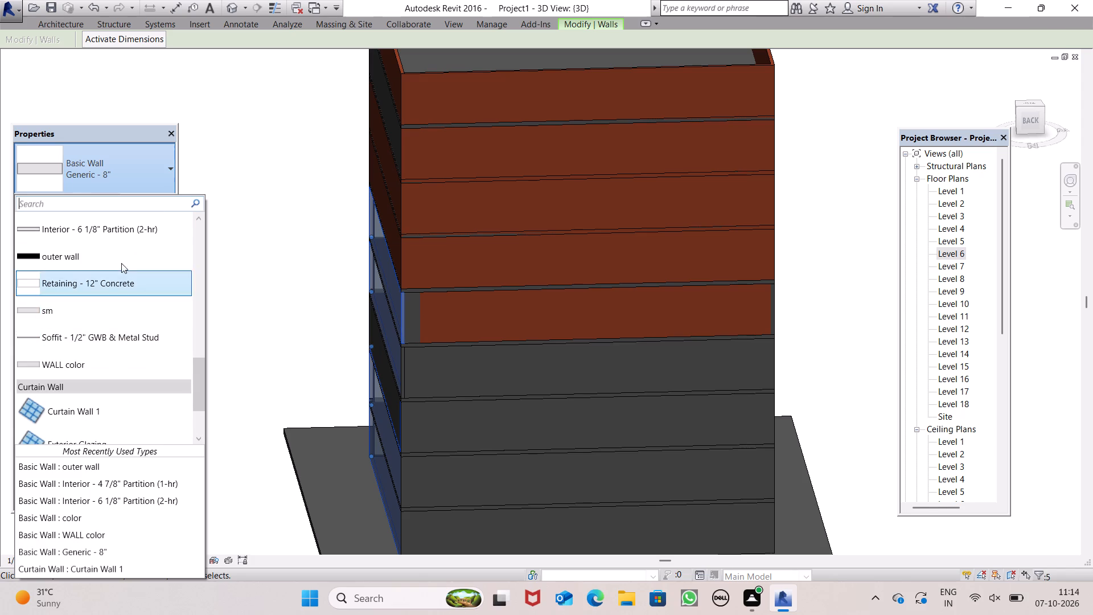
pyautogui.click(126, 255)
pyautogui.click(301, 359)
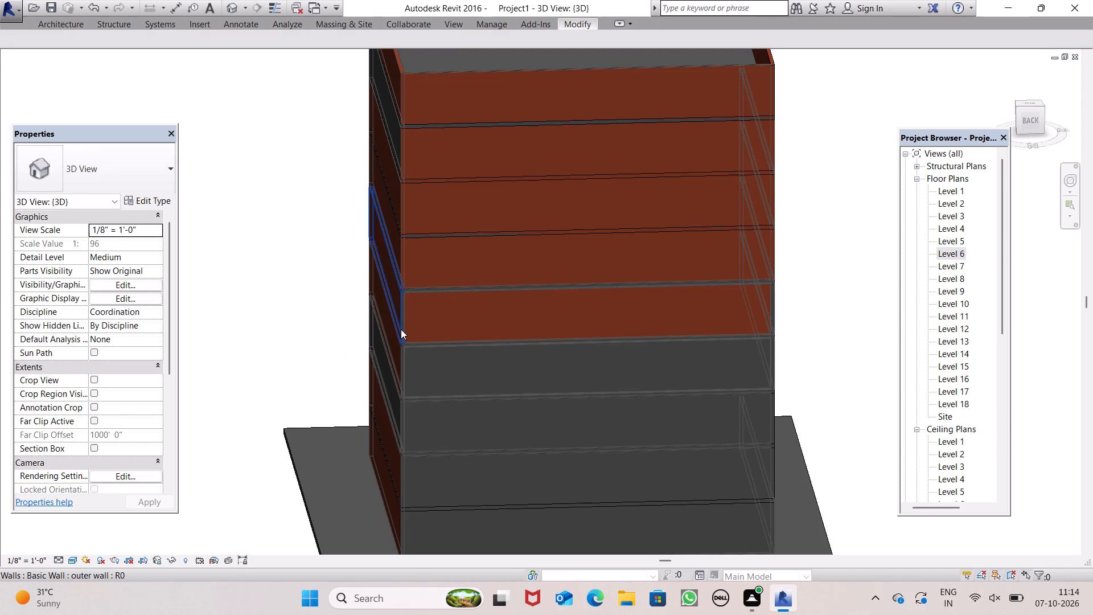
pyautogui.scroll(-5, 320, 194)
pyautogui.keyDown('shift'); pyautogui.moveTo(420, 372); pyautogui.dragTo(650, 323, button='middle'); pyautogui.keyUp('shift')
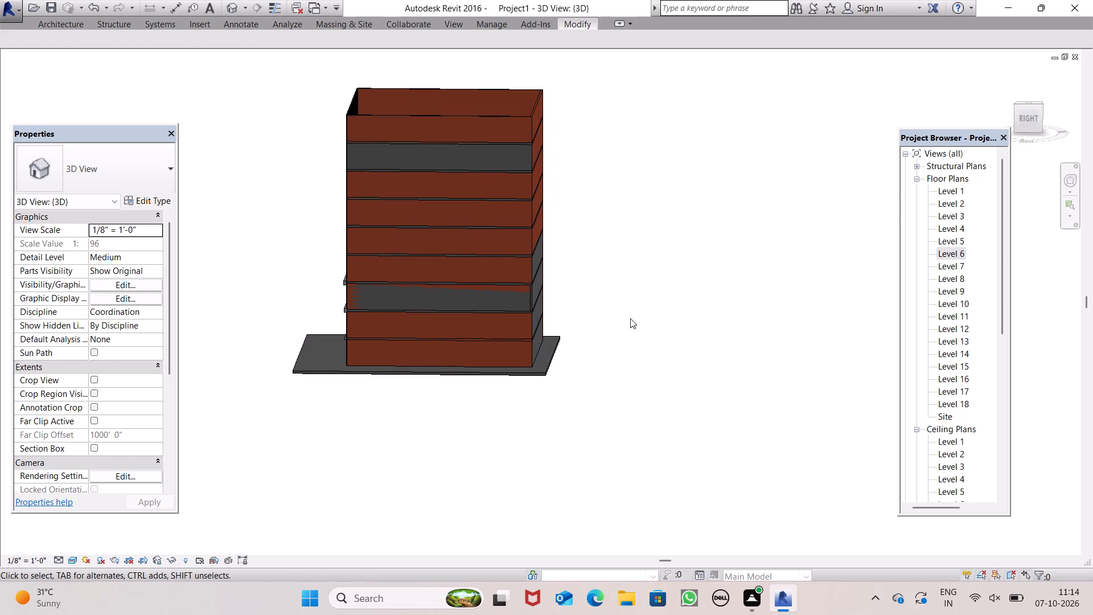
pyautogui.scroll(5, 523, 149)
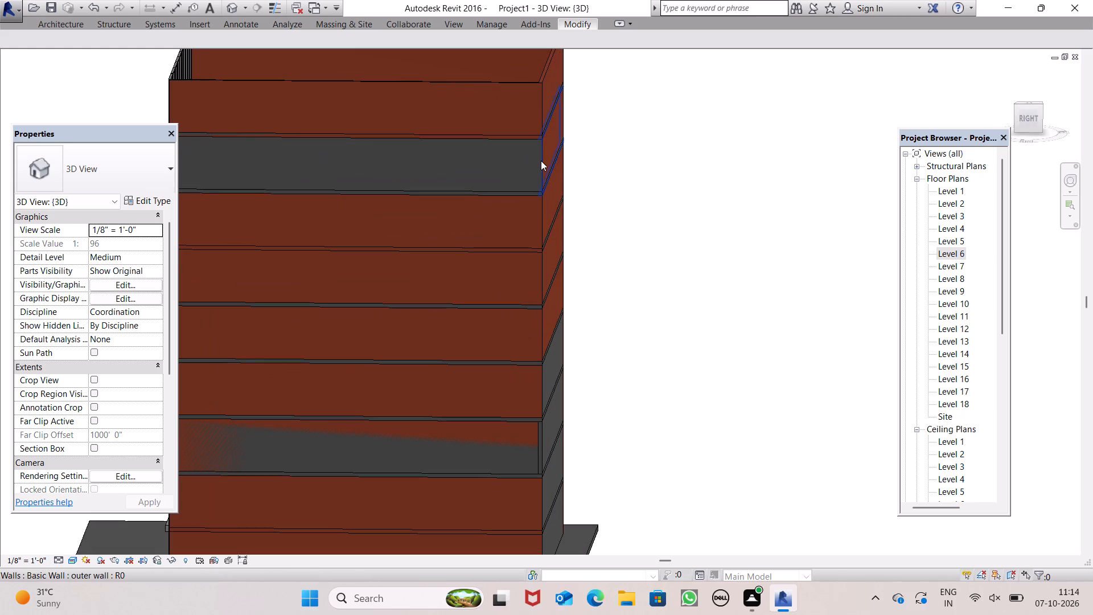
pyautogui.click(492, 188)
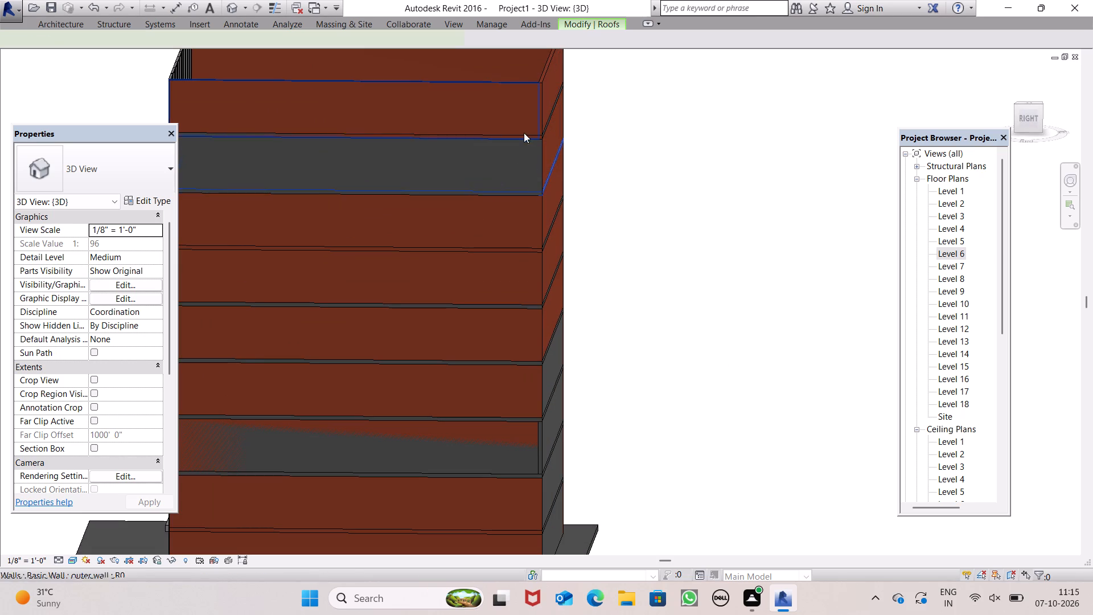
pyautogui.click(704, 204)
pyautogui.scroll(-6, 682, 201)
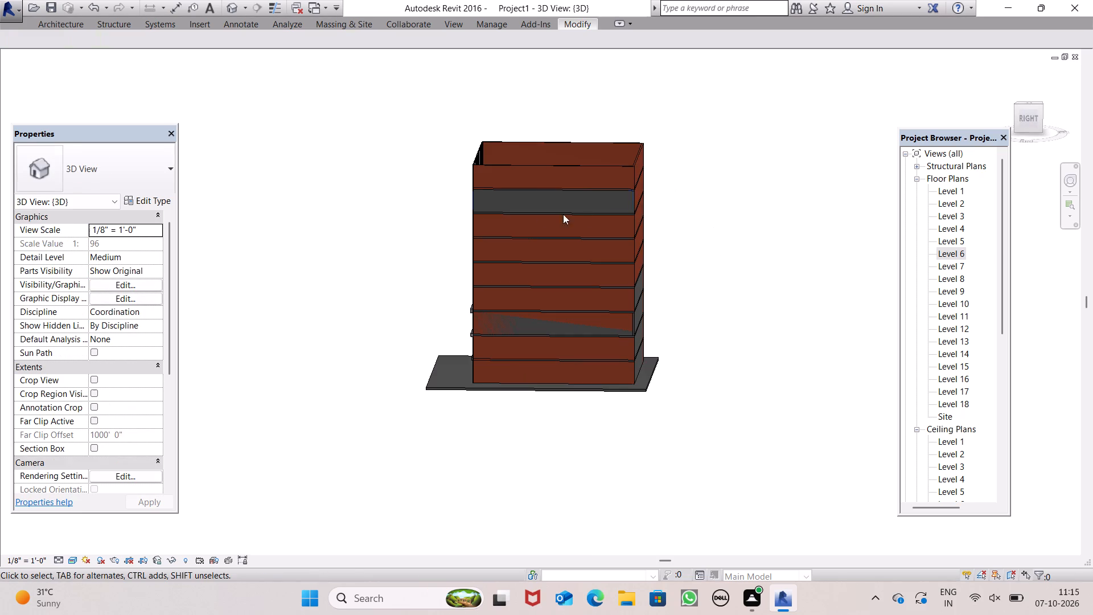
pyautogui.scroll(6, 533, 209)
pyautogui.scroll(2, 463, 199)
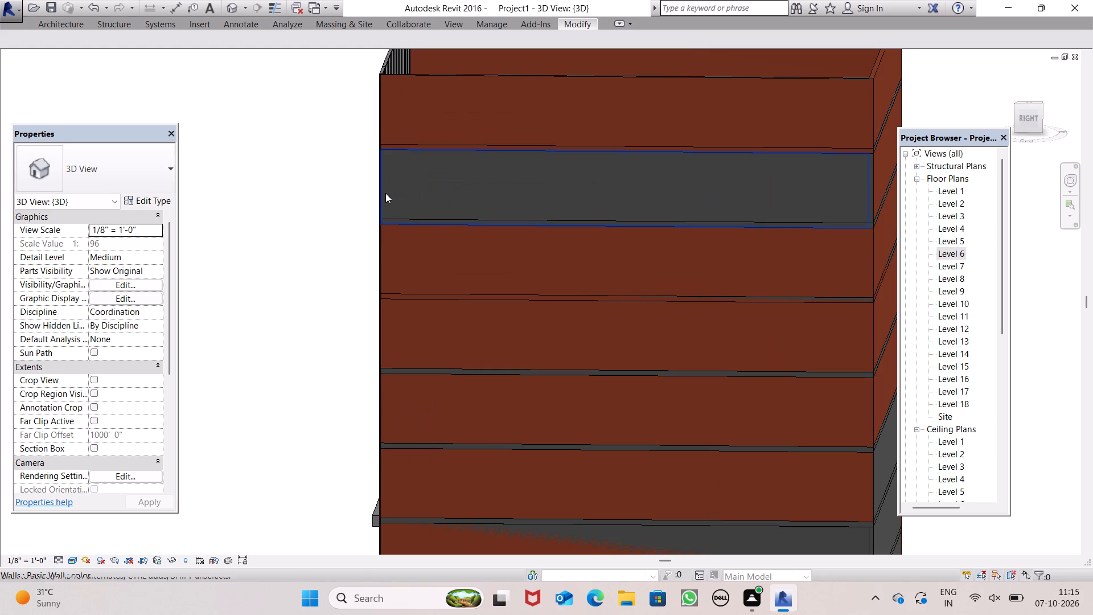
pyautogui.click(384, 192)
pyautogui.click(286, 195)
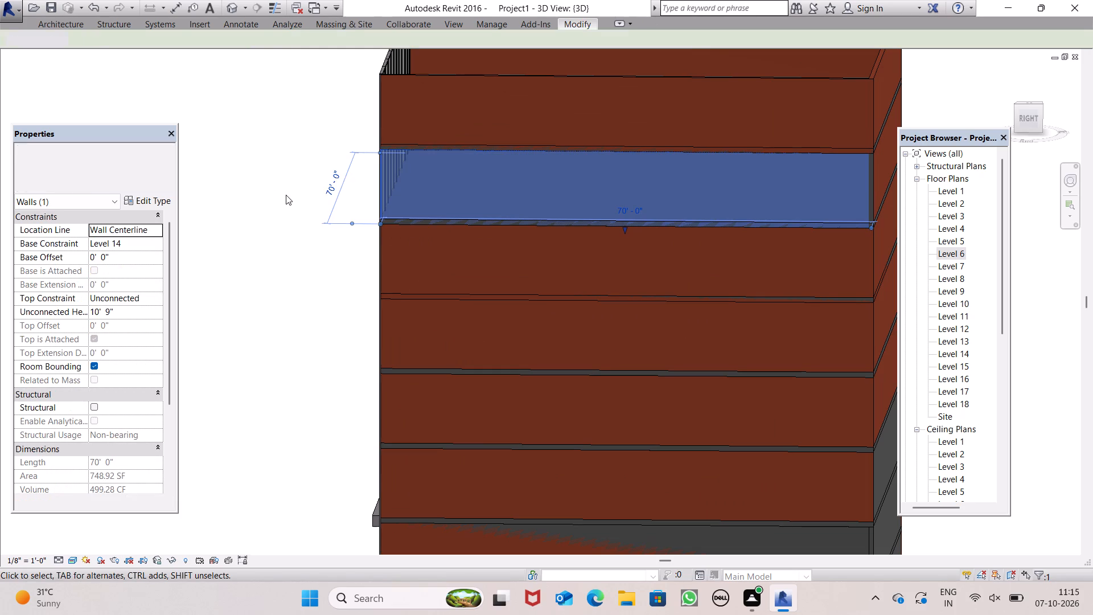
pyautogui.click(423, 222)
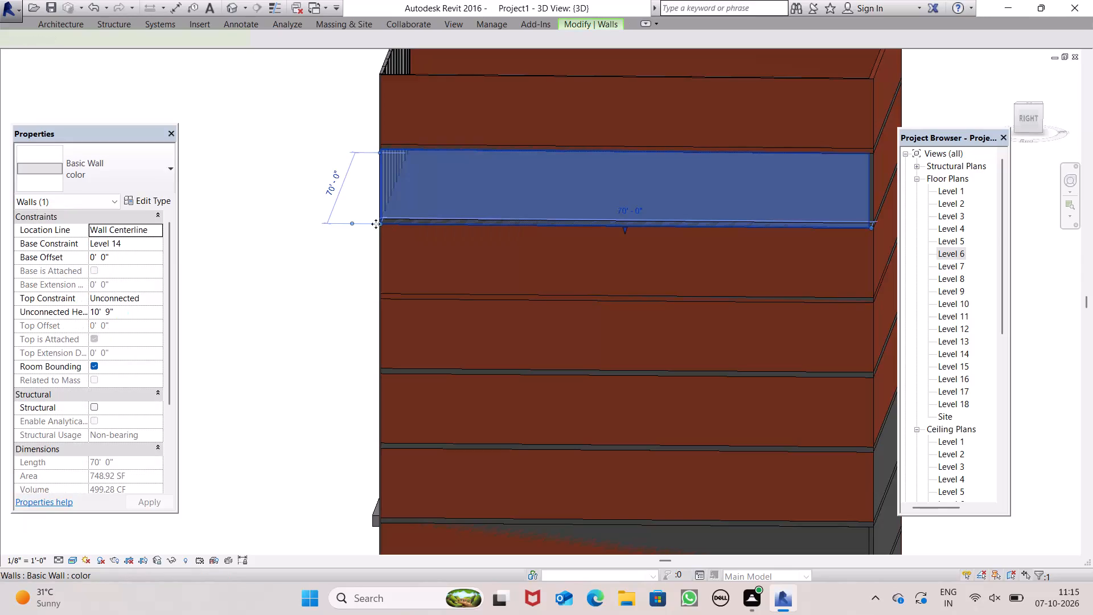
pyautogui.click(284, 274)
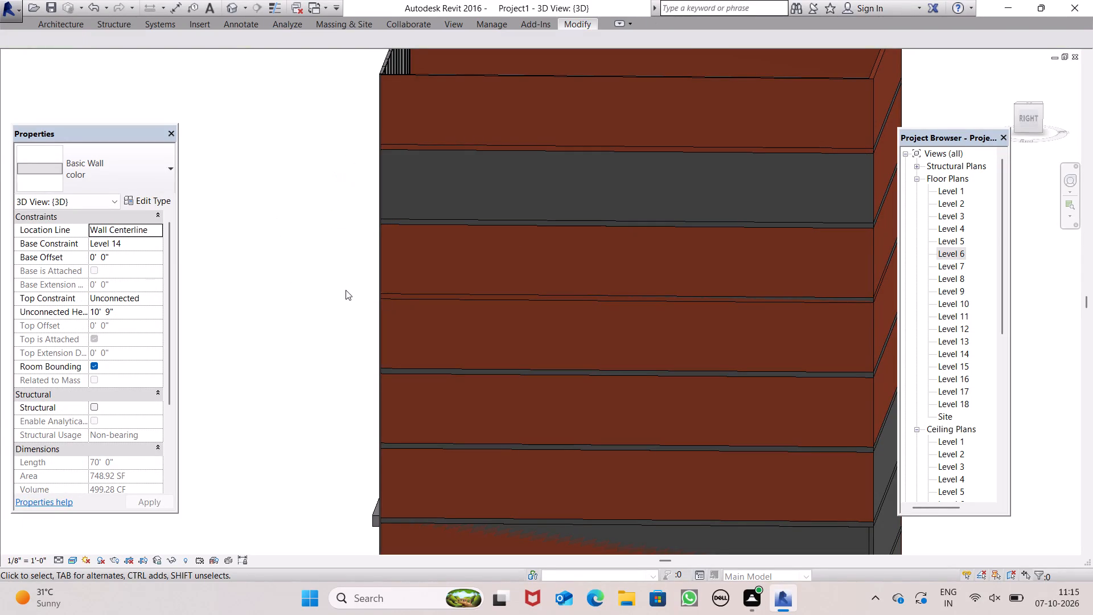
# Apply the outer wall type to the right face's remaining color-type wall, based on Level 14.
pyautogui.keyDown('shift'); pyautogui.moveTo(603, 348); pyautogui.dragTo(630, 292, button='middle'); pyautogui.keyUp('shift')
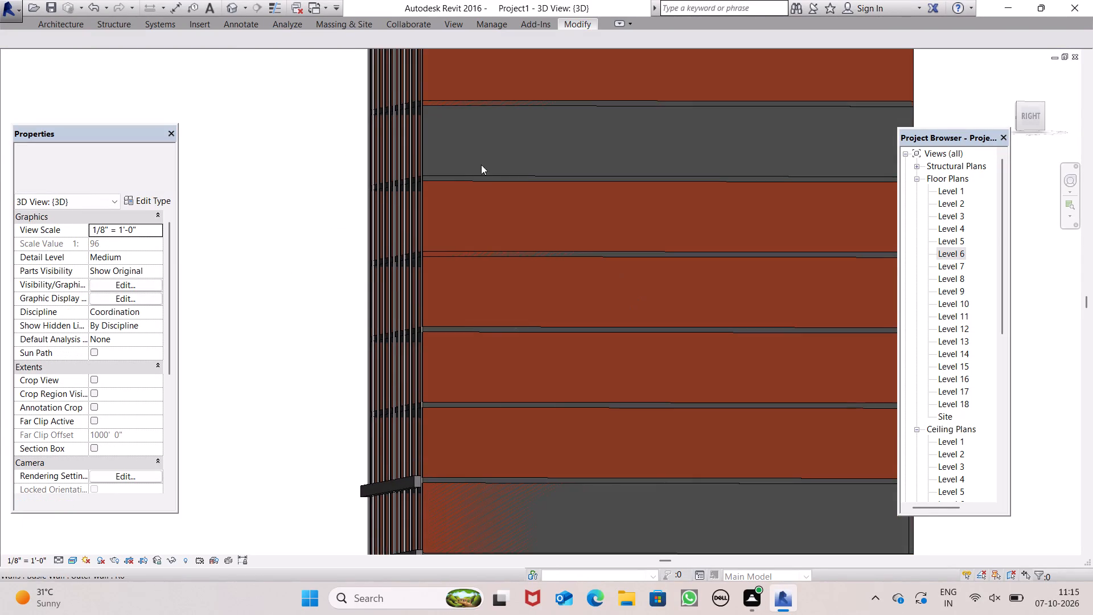
pyautogui.scroll(5, 463, 141)
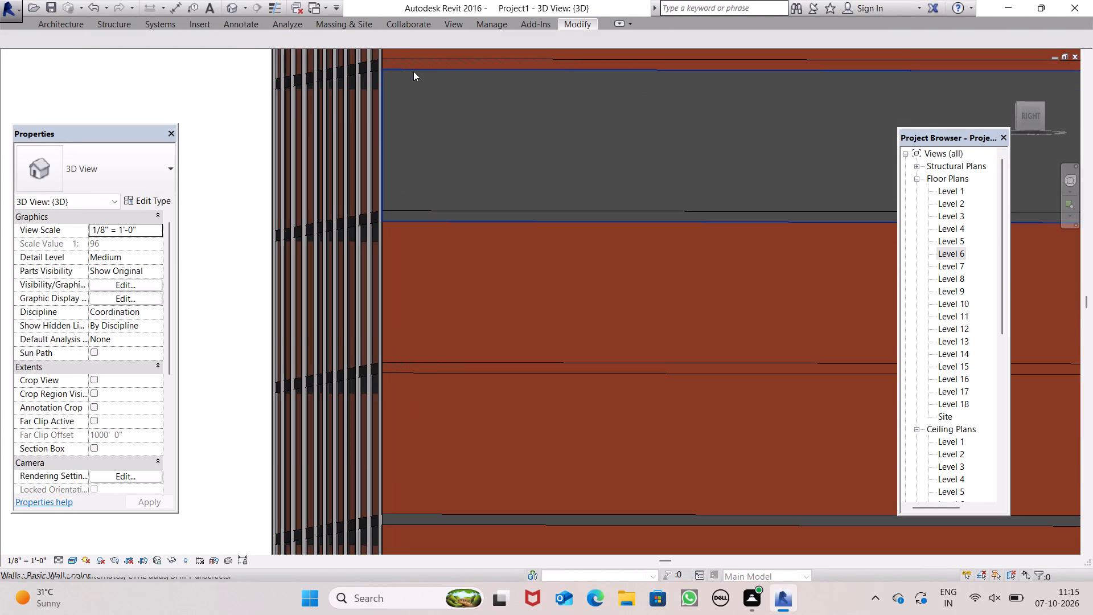
pyautogui.click(413, 71)
pyautogui.click(155, 171)
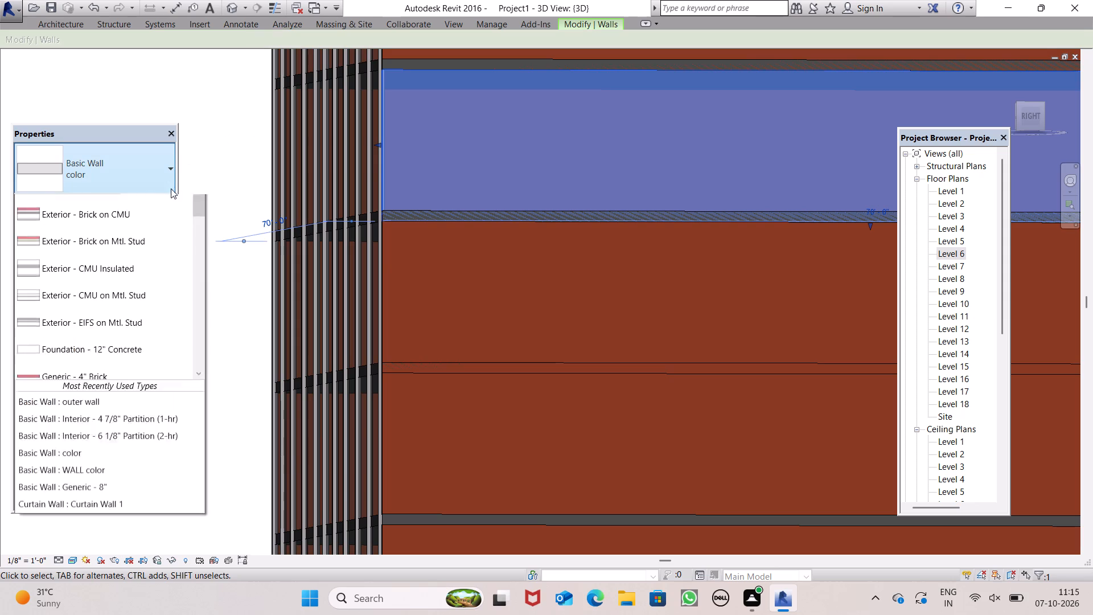
pyautogui.scroll(-9, 109, 396)
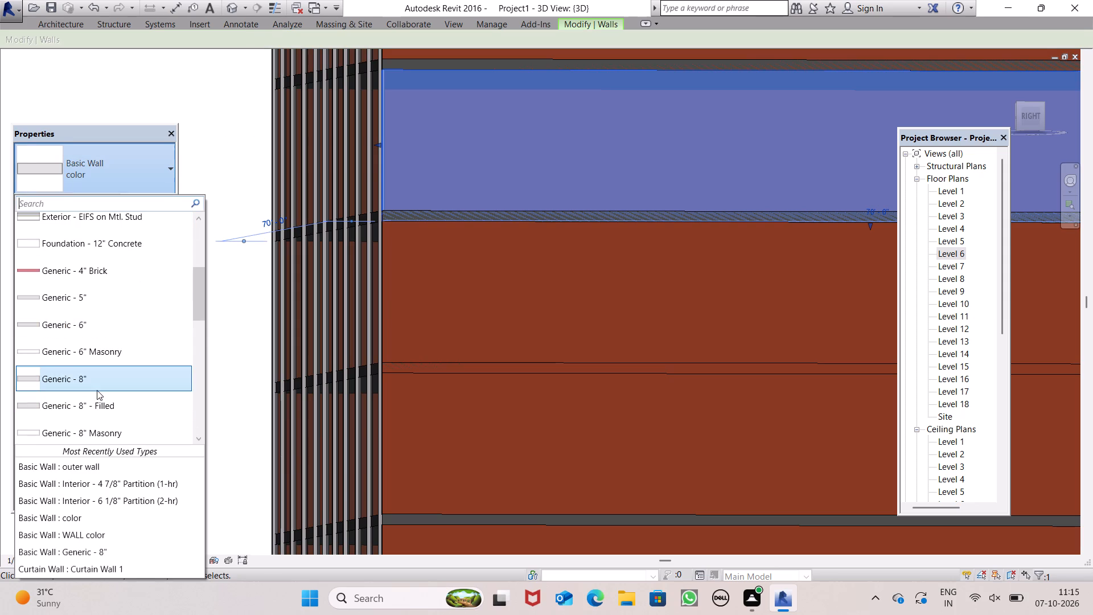
pyautogui.scroll(-13, 94, 386)
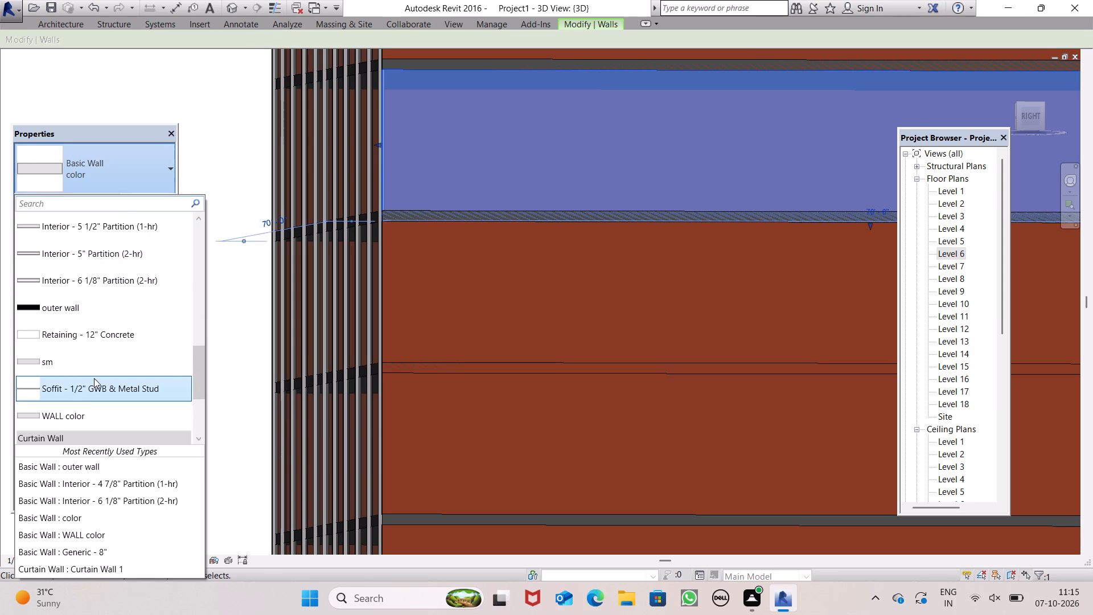
pyautogui.click(92, 312)
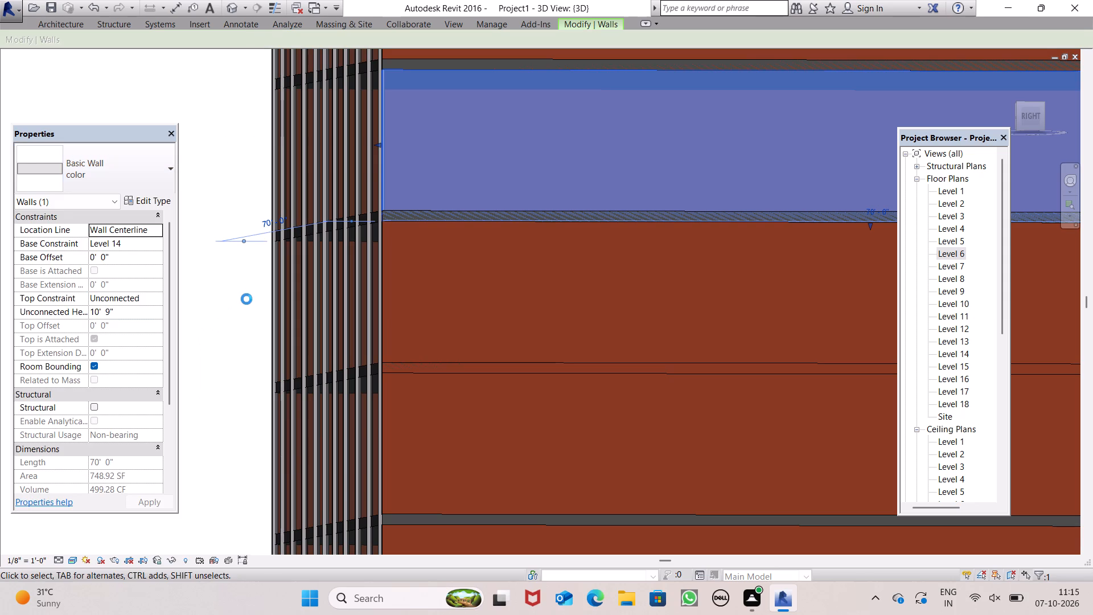
pyautogui.click(254, 305)
# Examine the right and back faces of the building for walls that still lack the copper-finished outer wall type.
pyautogui.scroll(-4, 254, 314)
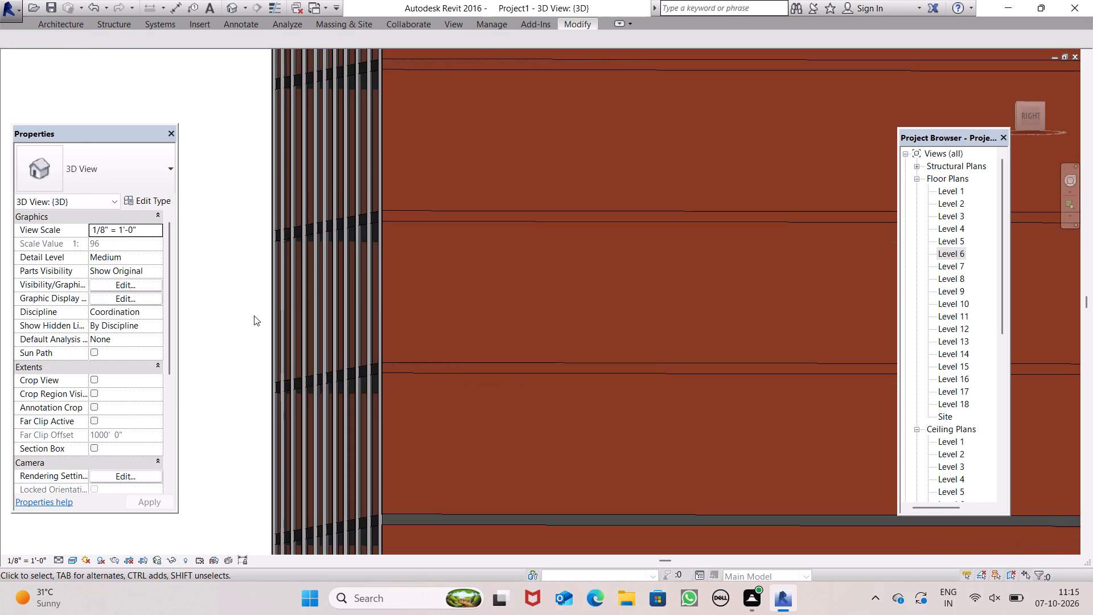
pyautogui.scroll(-6, 394, 254)
pyautogui.scroll(-2, 572, 332)
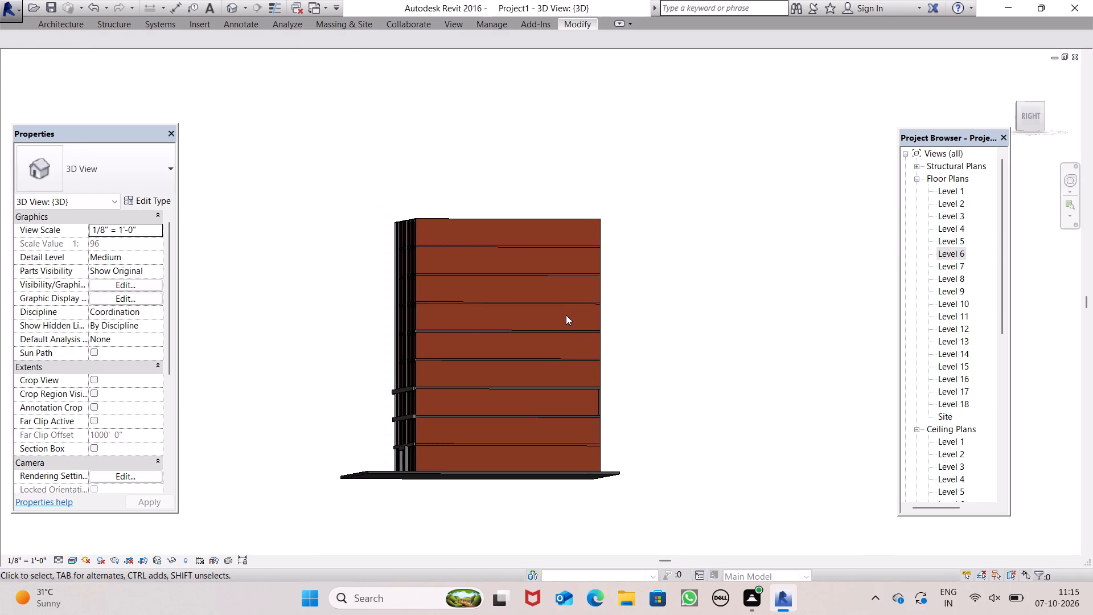
pyautogui.scroll(5, 568, 308)
pyautogui.scroll(-5, 689, 306)
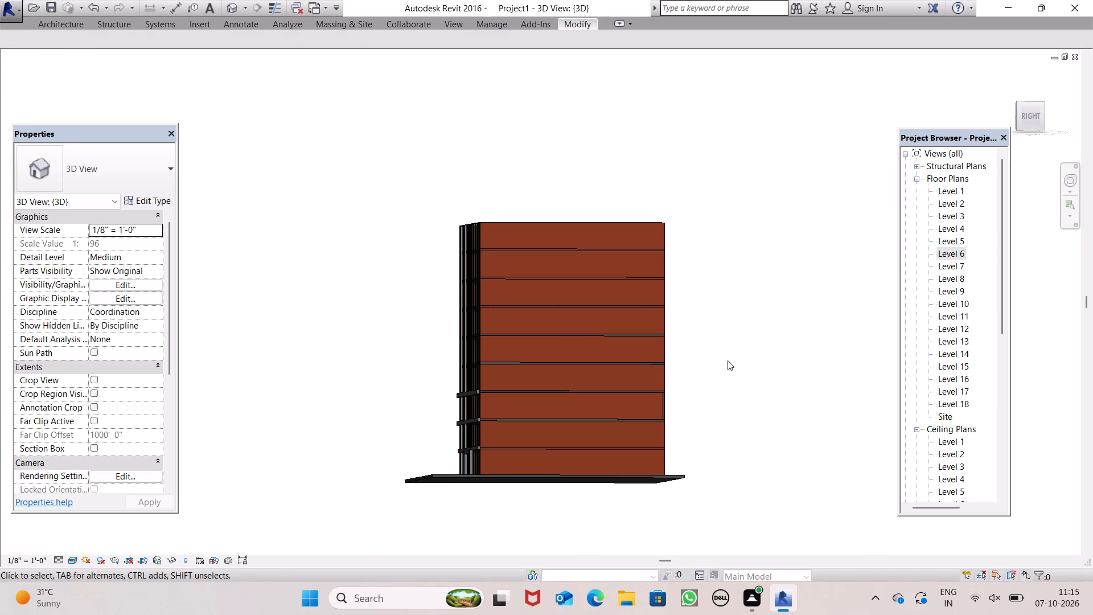
pyautogui.scroll(-2, 735, 333)
pyautogui.keyDown('shift'); pyautogui.moveTo(753, 380); pyautogui.dragTo(355, 432, button='middle'); pyautogui.keyUp('shift')
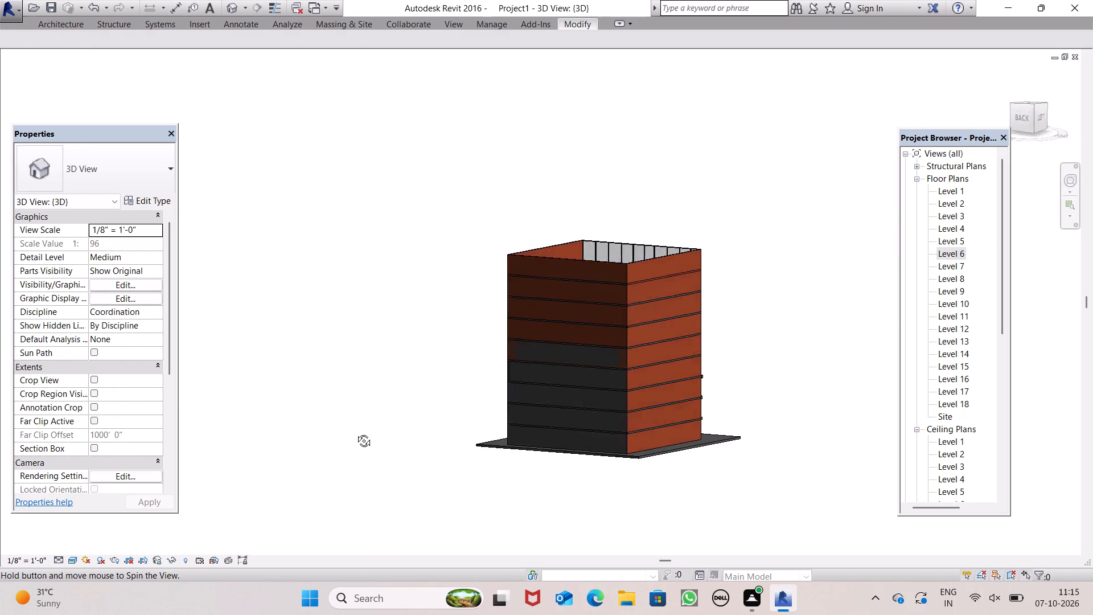
pyautogui.keyDown('shift'); pyautogui.moveTo(355, 432); pyautogui.dragTo(456, 438, button='middle'); pyautogui.keyUp('shift')
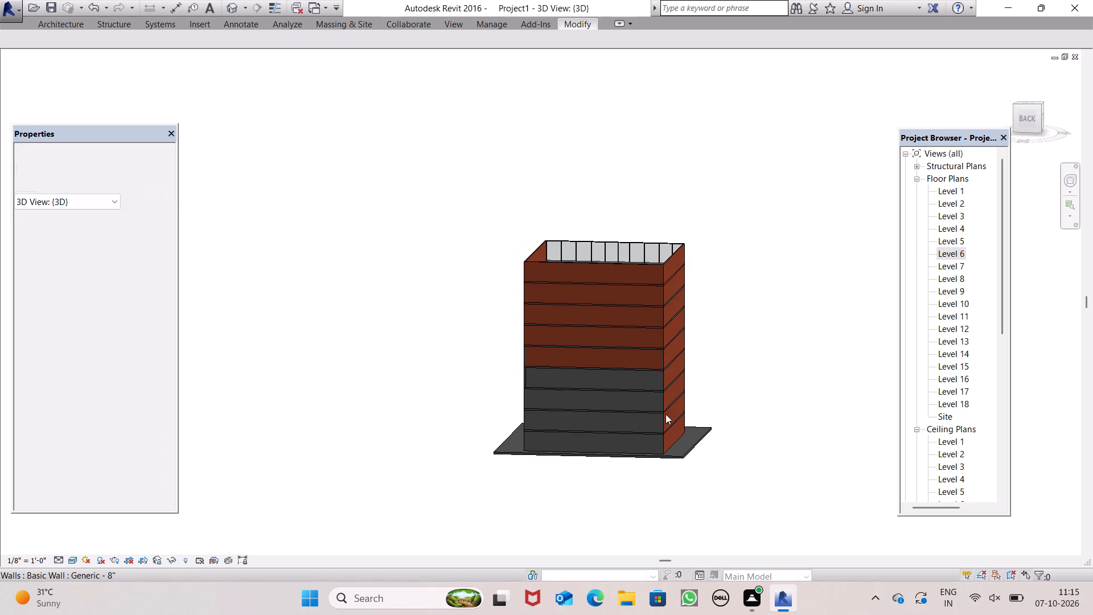
pyautogui.scroll(8, 669, 416)
pyautogui.scroll(3, 642, 457)
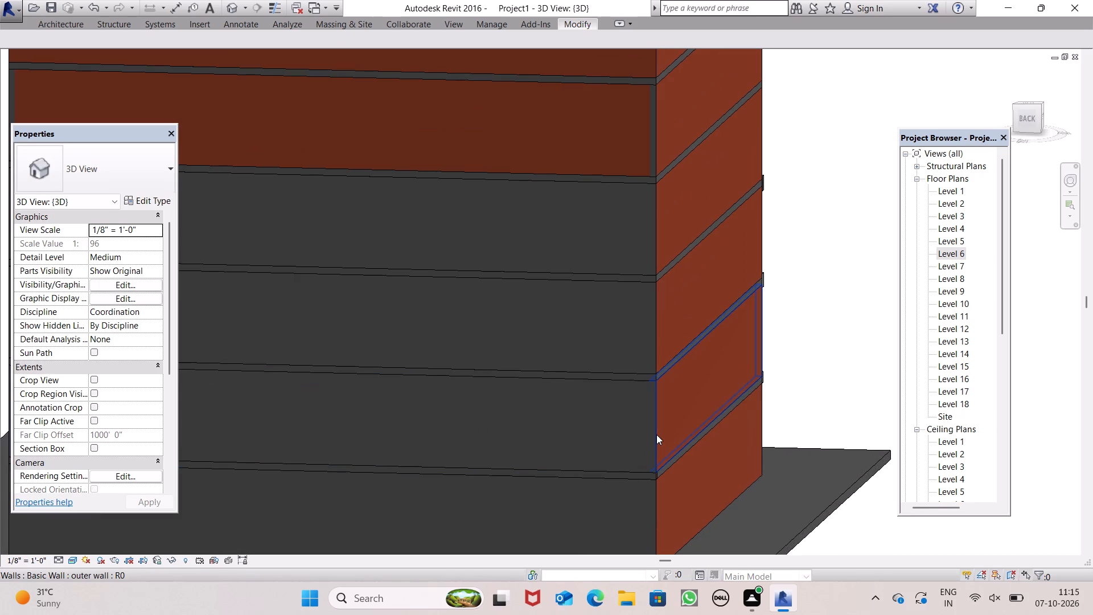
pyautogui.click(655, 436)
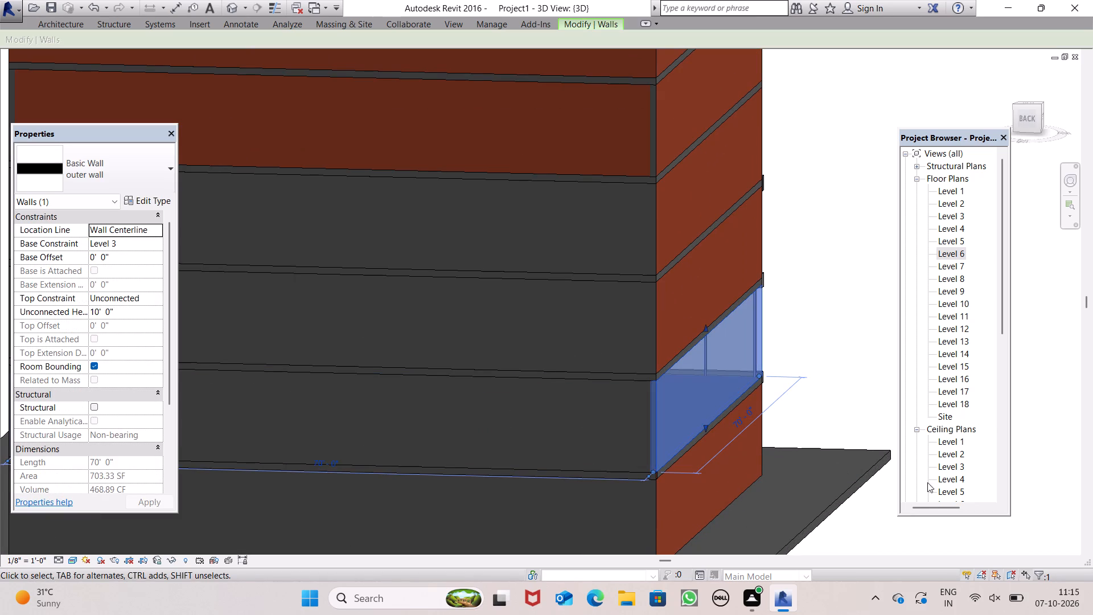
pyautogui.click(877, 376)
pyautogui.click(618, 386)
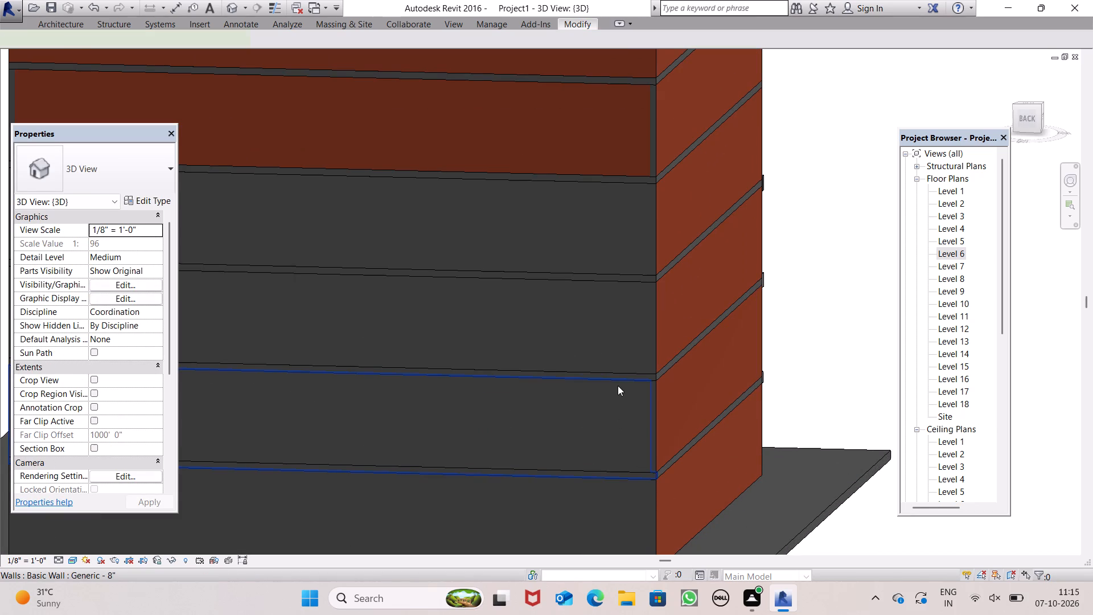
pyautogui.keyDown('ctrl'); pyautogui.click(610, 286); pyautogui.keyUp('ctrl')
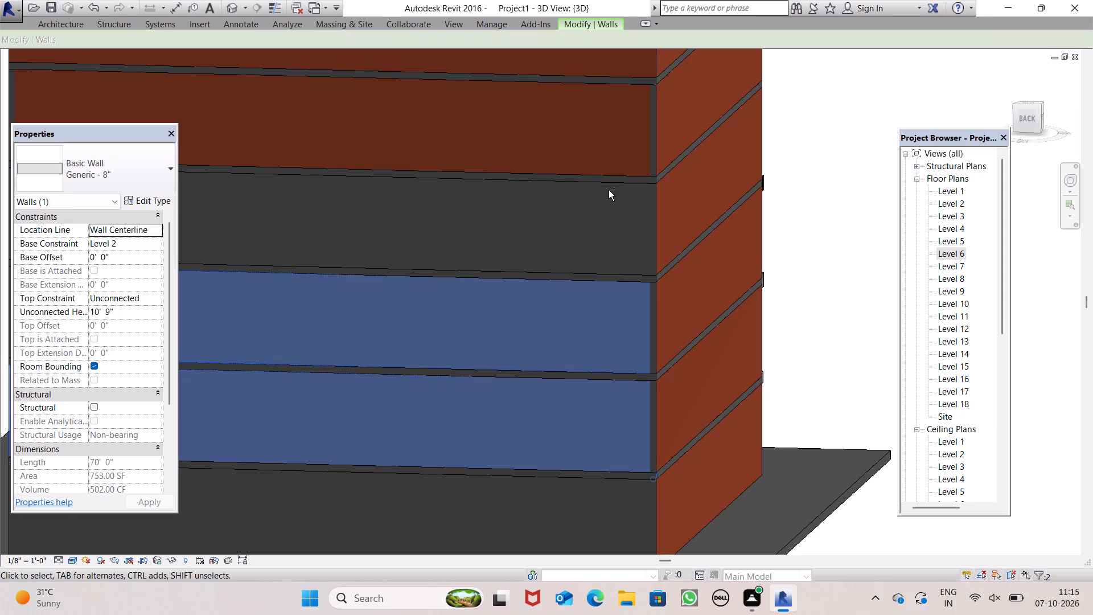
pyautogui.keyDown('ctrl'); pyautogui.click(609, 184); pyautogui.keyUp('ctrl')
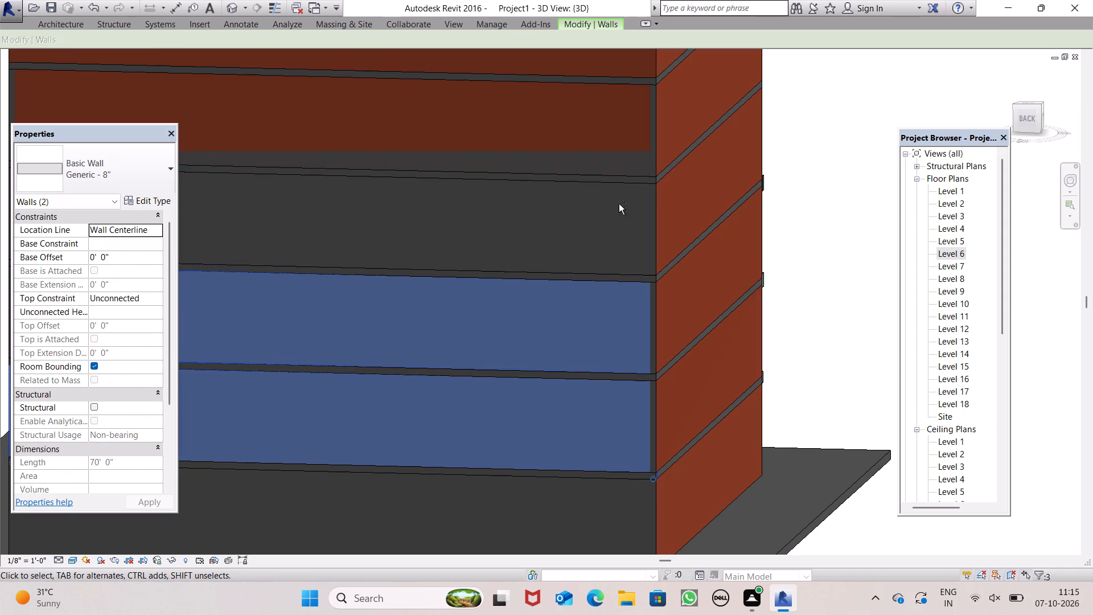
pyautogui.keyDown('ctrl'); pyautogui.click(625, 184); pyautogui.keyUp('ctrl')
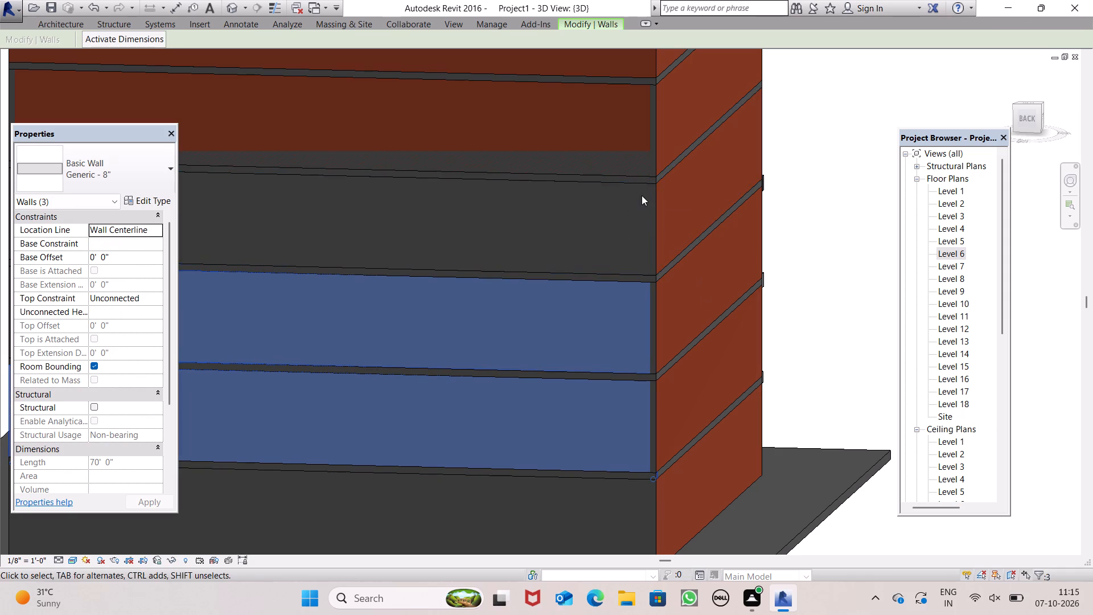
# Delete the Generic - 8" wall based on Level 7 on the back face's fourth storey from the bottom.
pyautogui.click(657, 212)
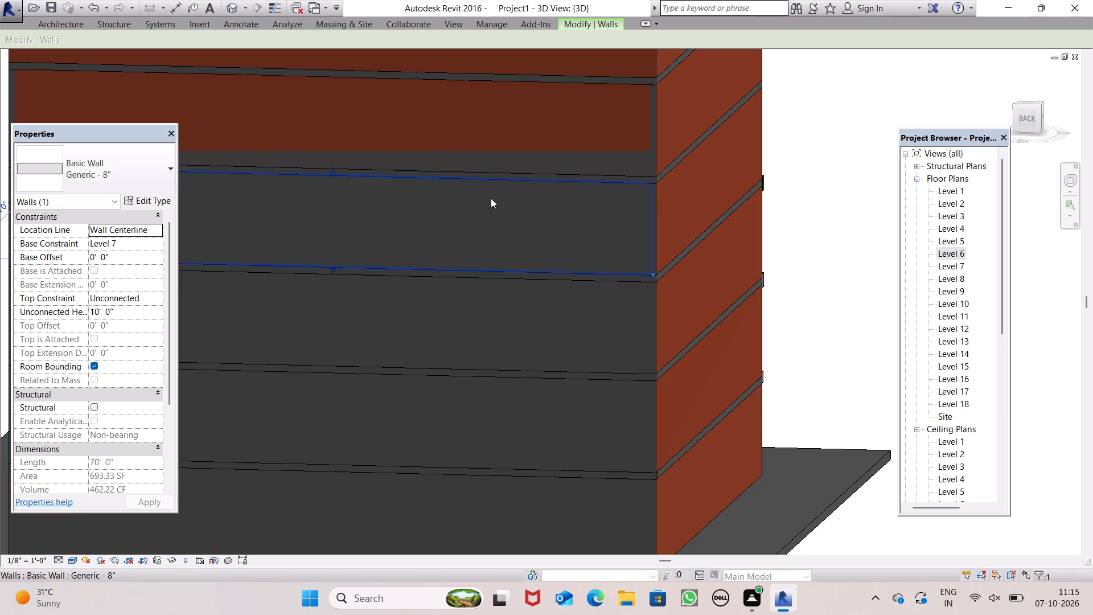
pyautogui.click(421, 178)
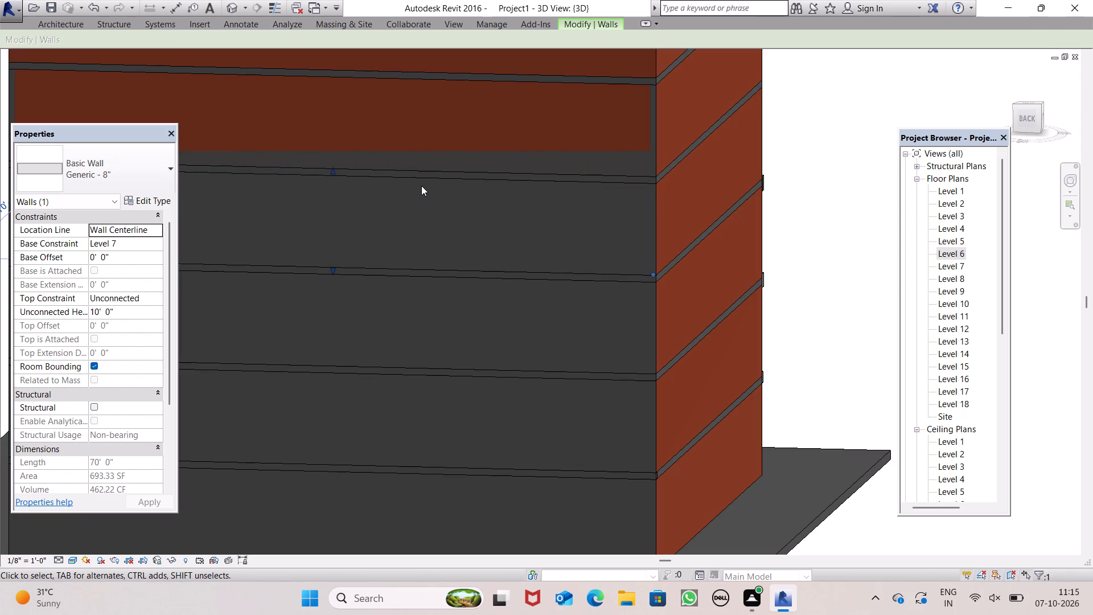
pyautogui.press('Delete')
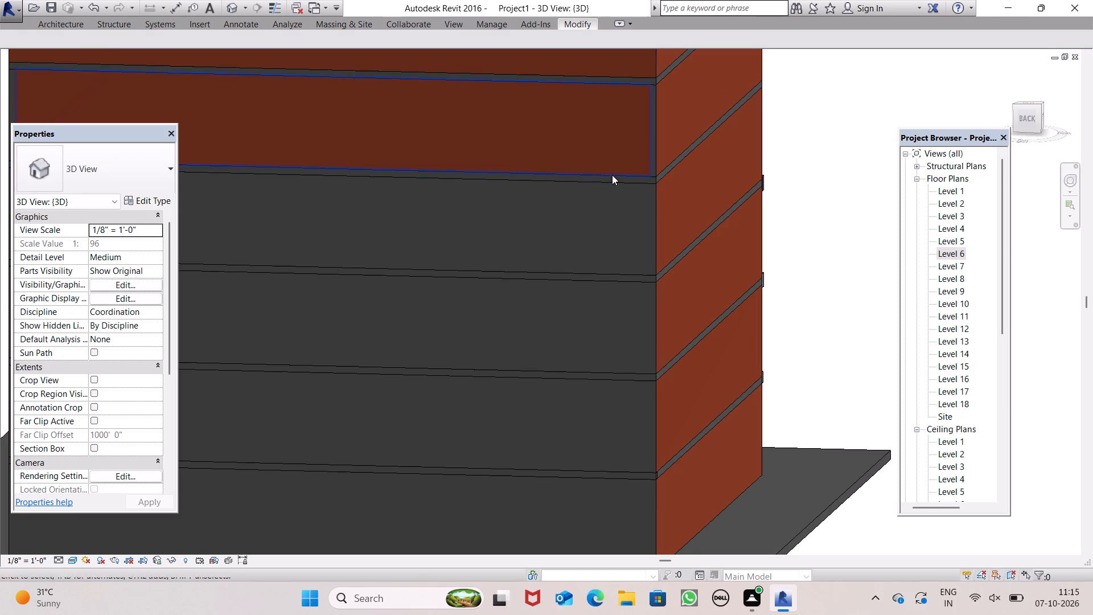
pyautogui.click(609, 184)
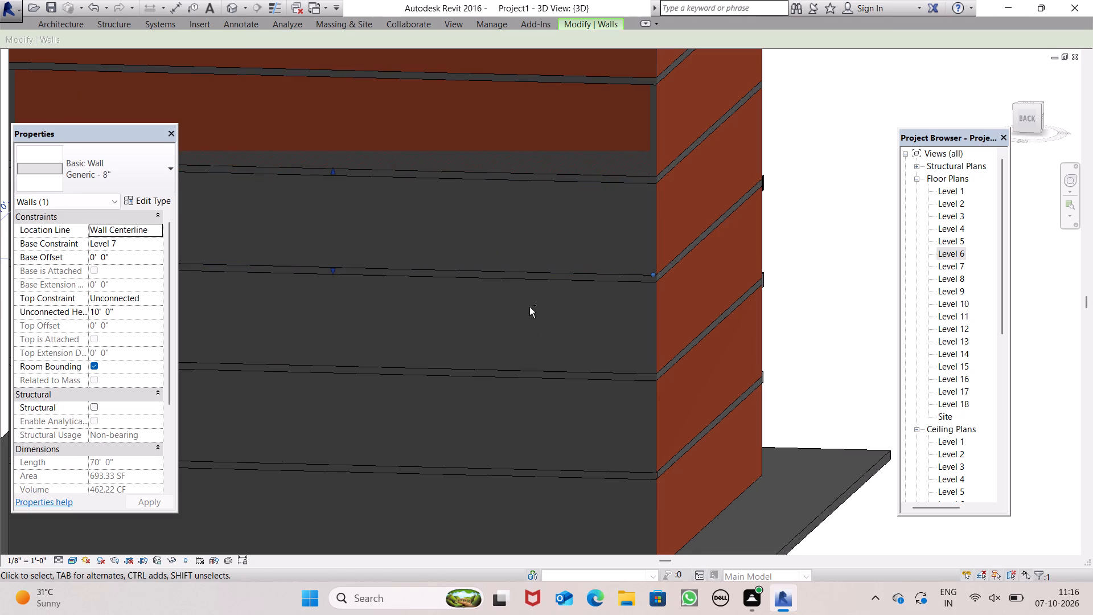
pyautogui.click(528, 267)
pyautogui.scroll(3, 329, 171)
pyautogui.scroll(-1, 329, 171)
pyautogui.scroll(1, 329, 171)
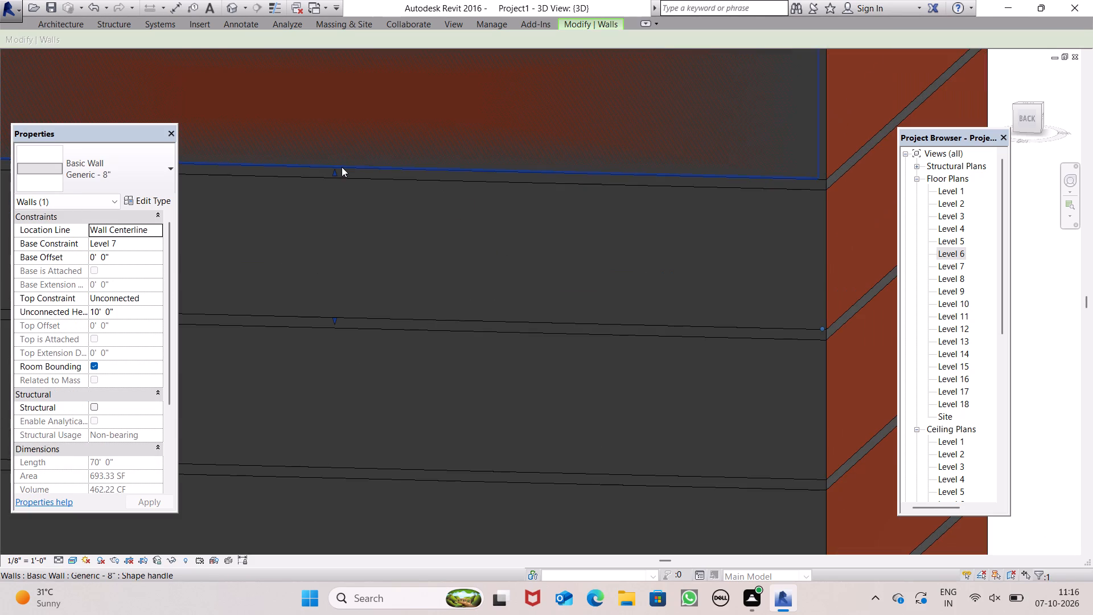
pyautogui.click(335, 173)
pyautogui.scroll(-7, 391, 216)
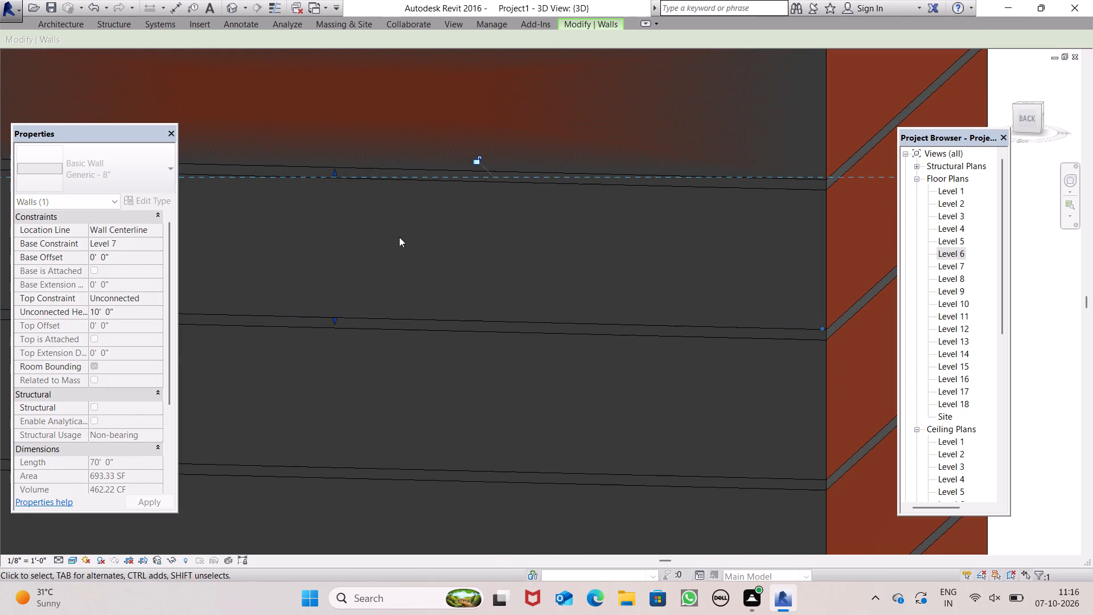
# Apply the outer wall type to the back face's Level 5 wall and its lowest wall together.
pyautogui.click(552, 293)
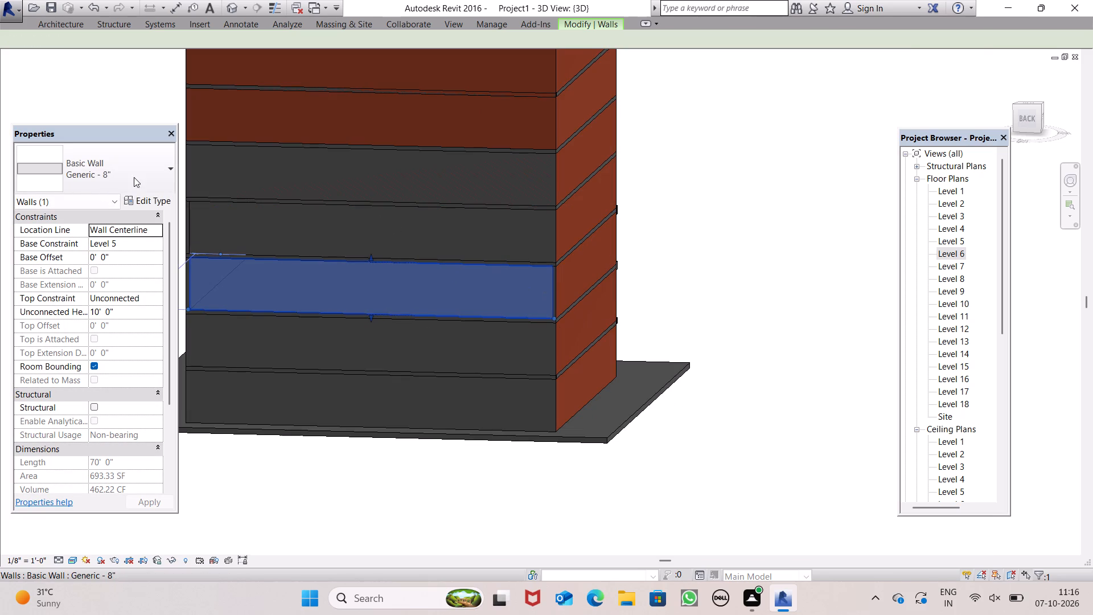
pyautogui.keyDown('ctrl'); pyautogui.click(551, 401); pyautogui.keyUp('ctrl')
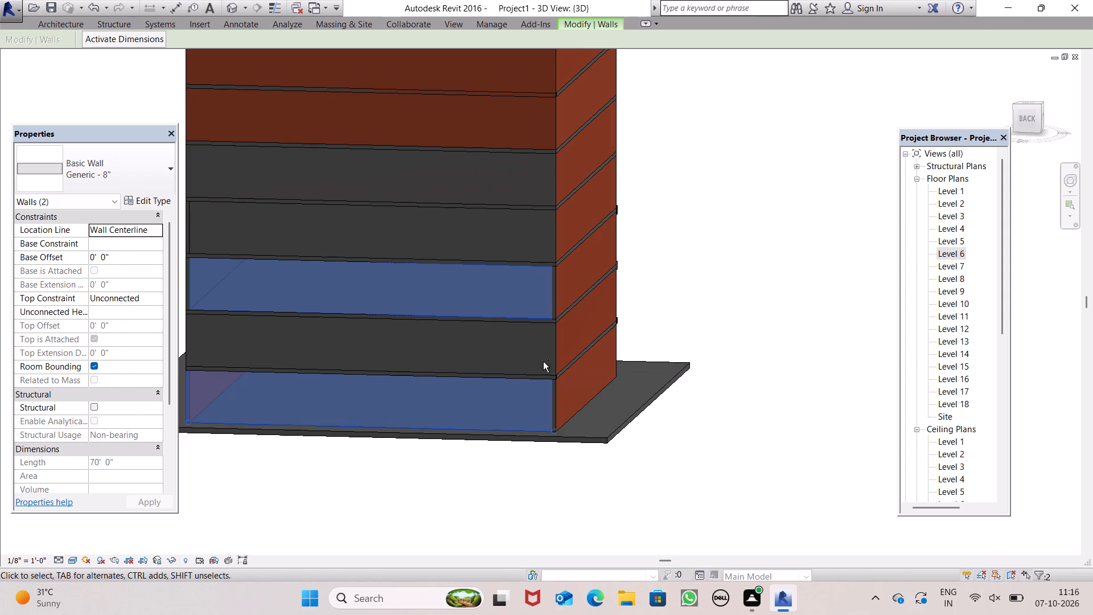
pyautogui.keyDown('ctrl'); pyautogui.click(173, 167); pyautogui.keyUp('ctrl')
pyautogui.keyDown('ctrl'); pyautogui.scroll(-1, 170, 307); pyautogui.keyUp('ctrl')
pyautogui.keyDown('ctrl'); pyautogui.scroll(-3, 135, 356); pyautogui.keyUp('ctrl')
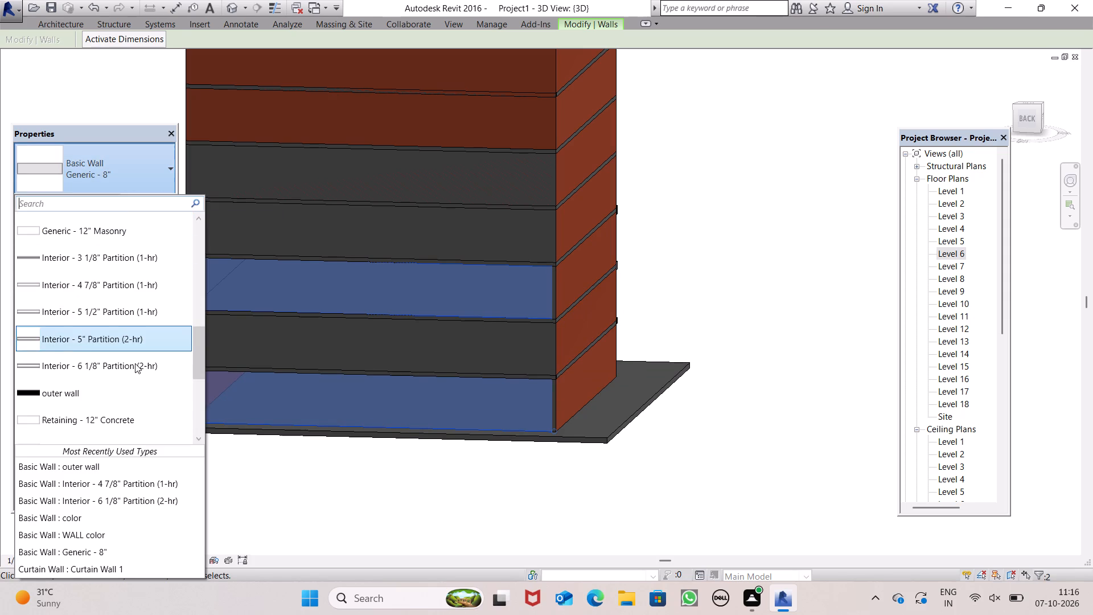
pyautogui.keyDown('ctrl'); pyautogui.click(117, 389); pyautogui.keyUp('ctrl')
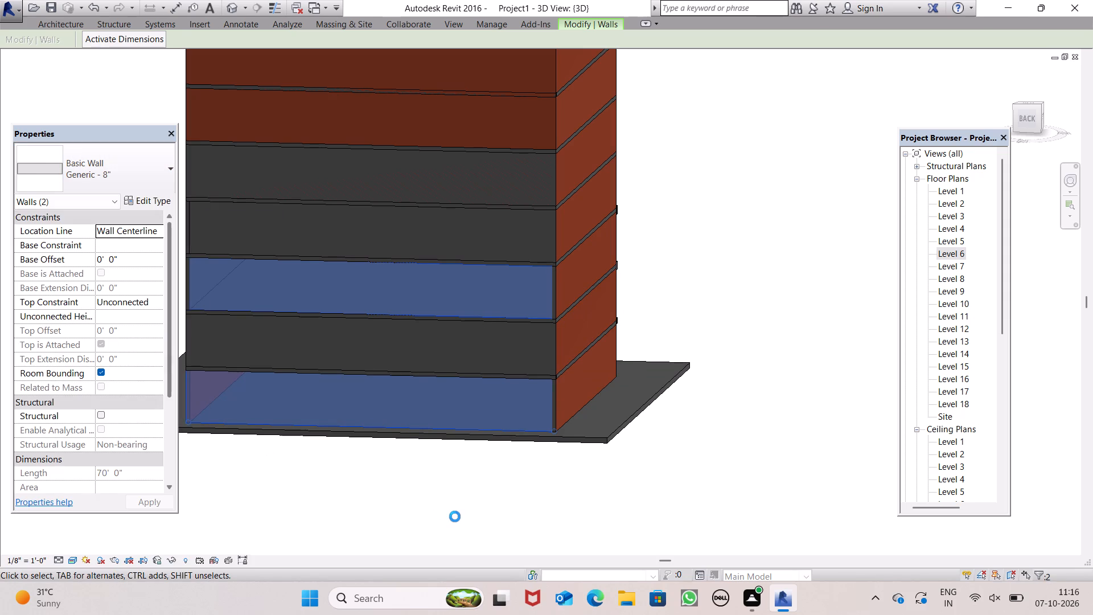
pyautogui.click(462, 488)
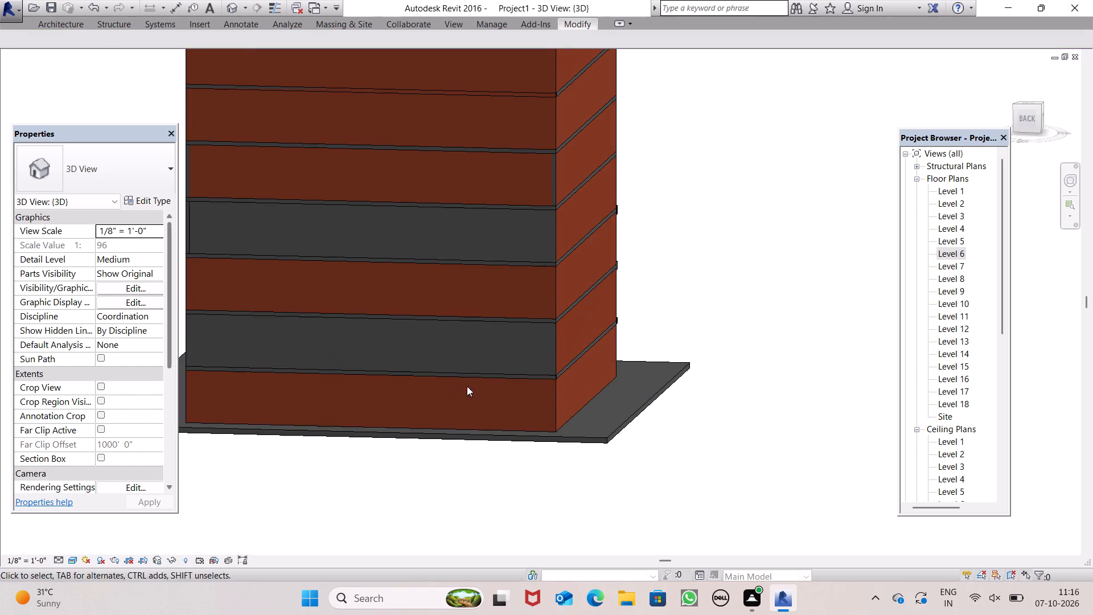
# Apply the outer wall type to the back face's second wall from the bottom, based on Level 2.
pyautogui.scroll(5, 519, 384)
pyautogui.scroll(6, 568, 343)
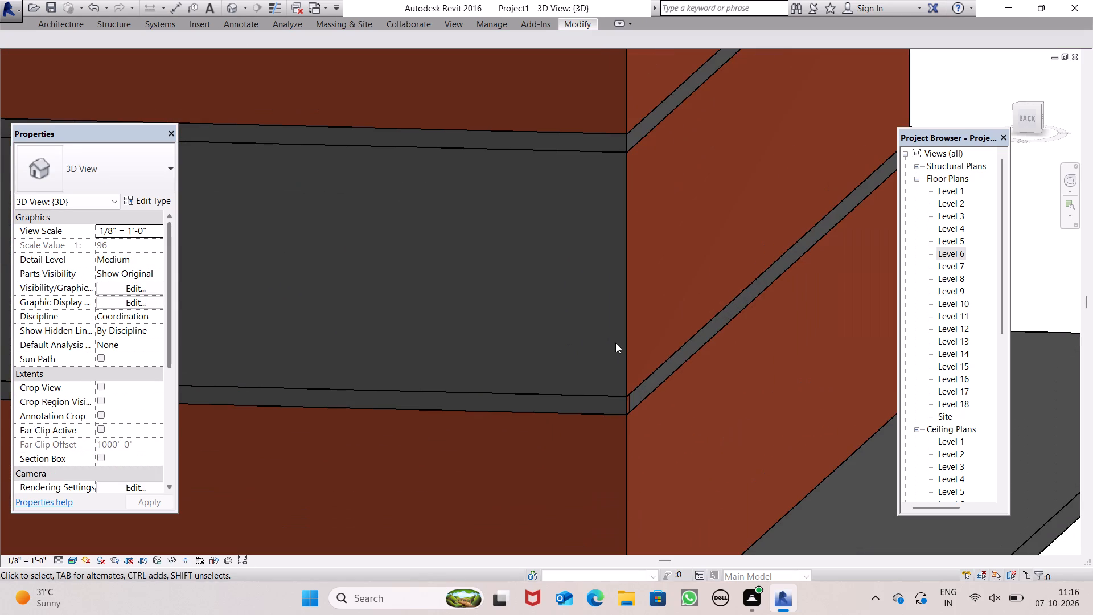
pyautogui.click(627, 400)
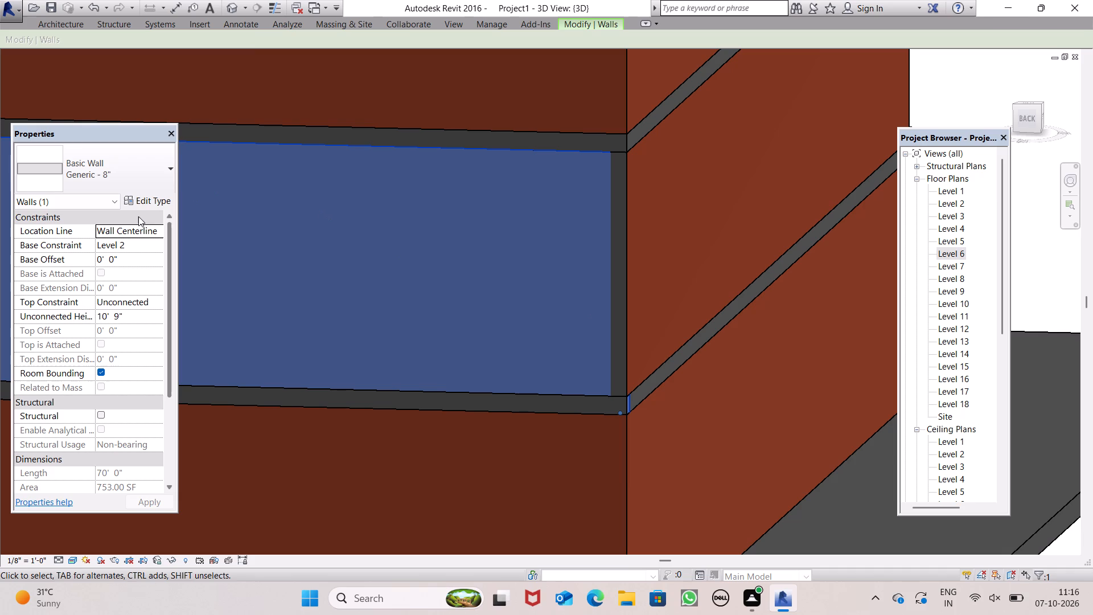
pyautogui.click(171, 163)
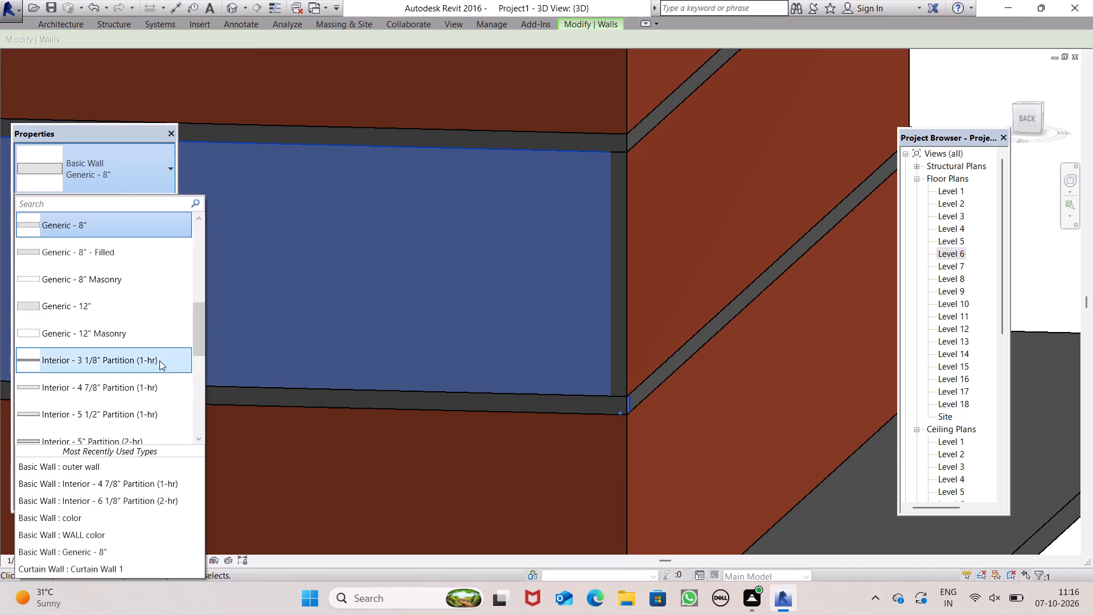
pyautogui.scroll(-7, 159, 360)
pyautogui.click(132, 358)
pyautogui.scroll(-6, 476, 296)
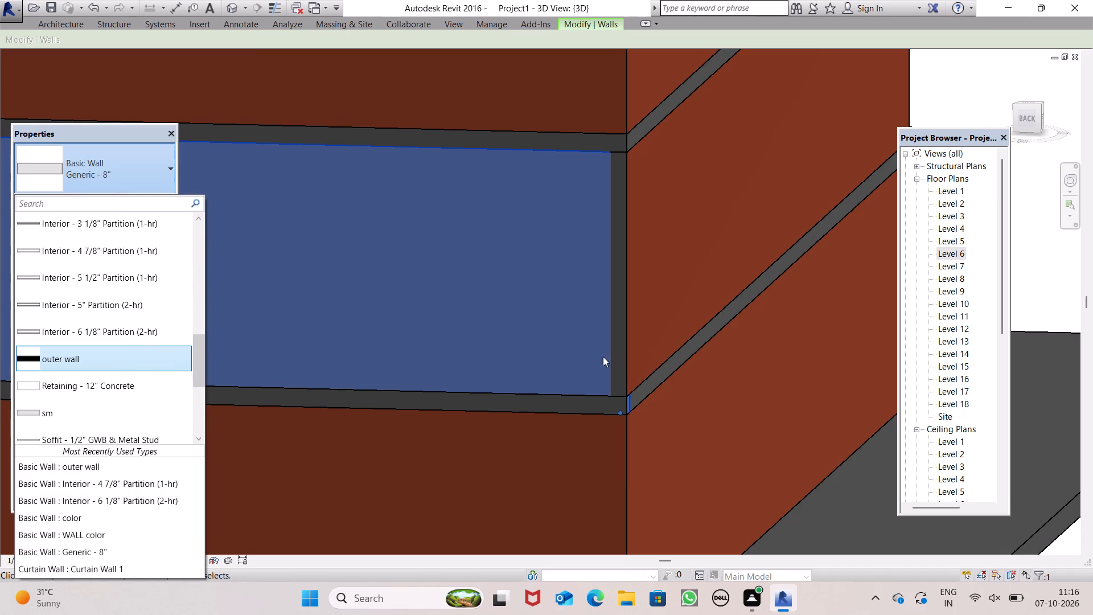
pyautogui.scroll(-5, 665, 382)
pyautogui.scroll(-6, 702, 352)
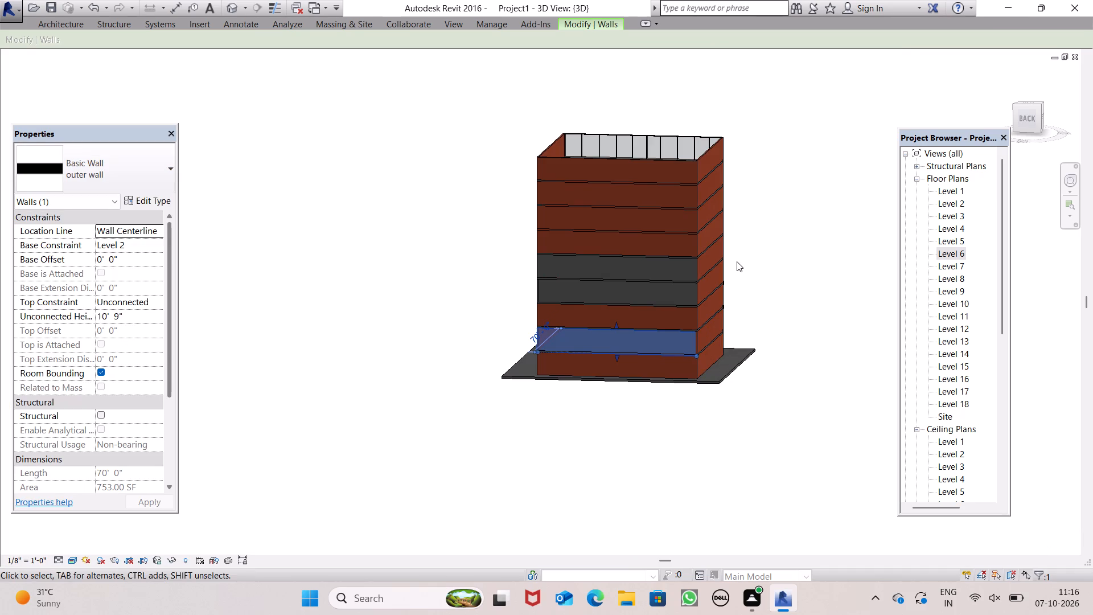
pyautogui.click(745, 247)
pyautogui.scroll(6, 713, 265)
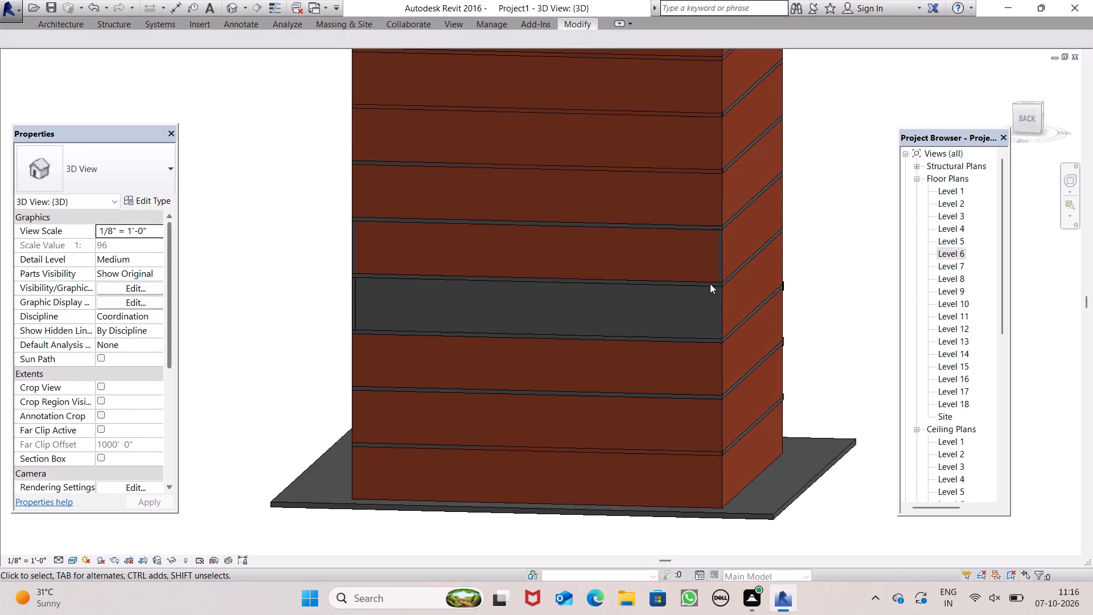
# Delete the overlapping outer wall based on Level 9 on the back face's fifth storey from the bottom.
pyautogui.scroll(7, 722, 314)
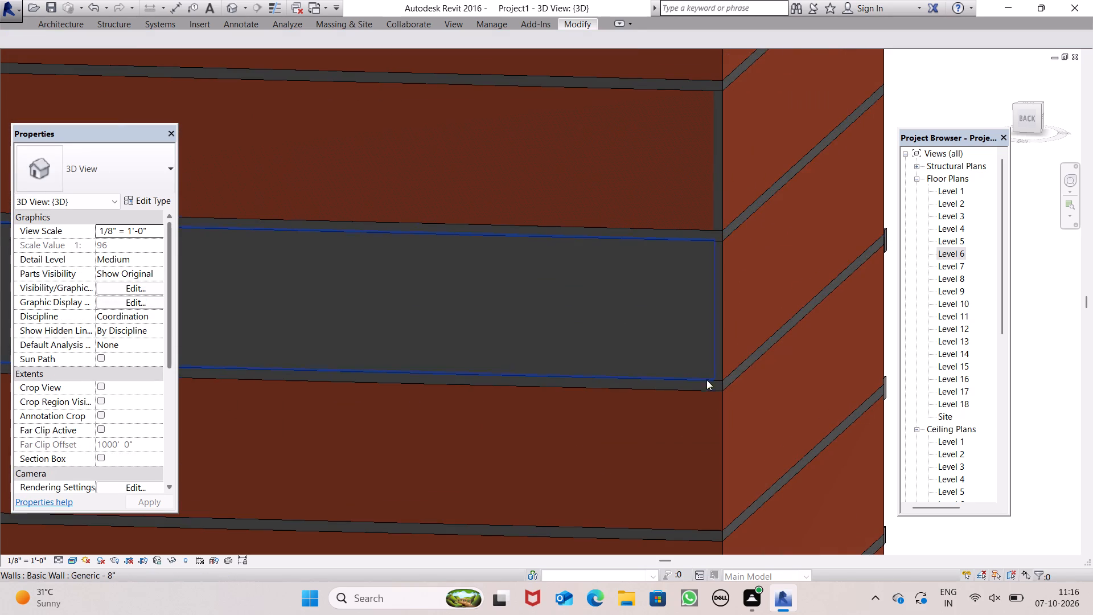
pyautogui.click(701, 379)
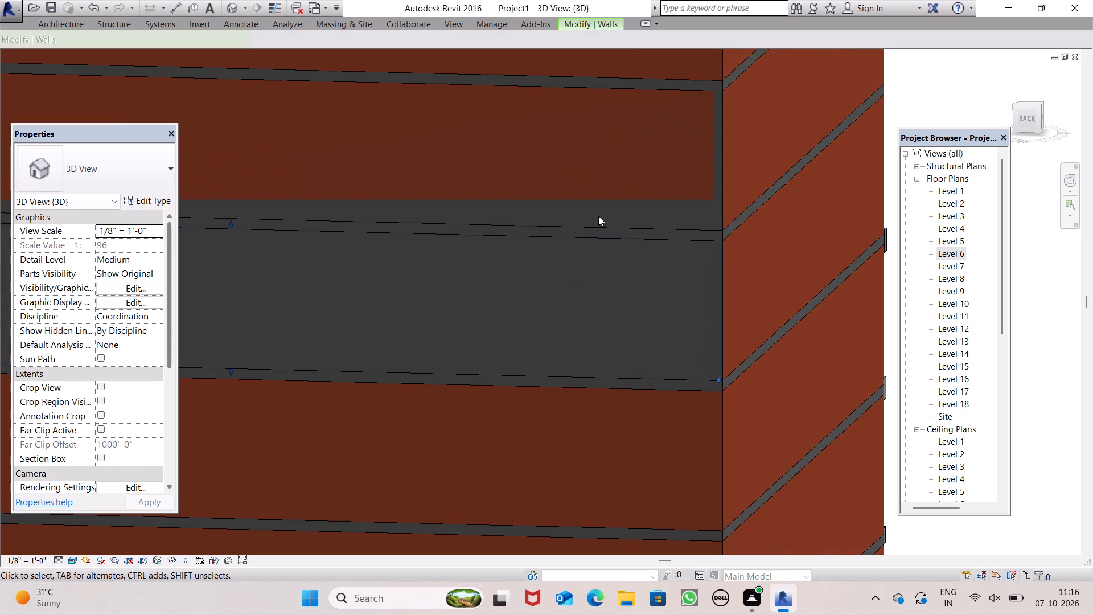
pyautogui.click(642, 244)
pyautogui.scroll(-4, 671, 409)
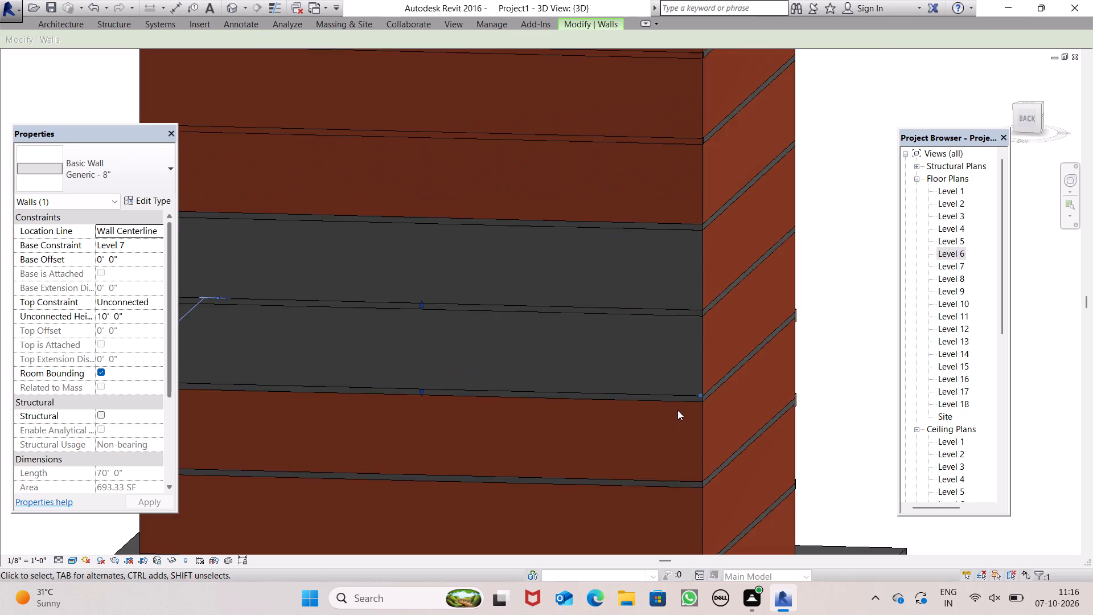
pyautogui.scroll(-3, 709, 333)
pyautogui.keyDown('shift'); pyautogui.moveTo(503, 418); pyautogui.dragTo(609, 417, button='middle'); pyautogui.keyUp('shift')
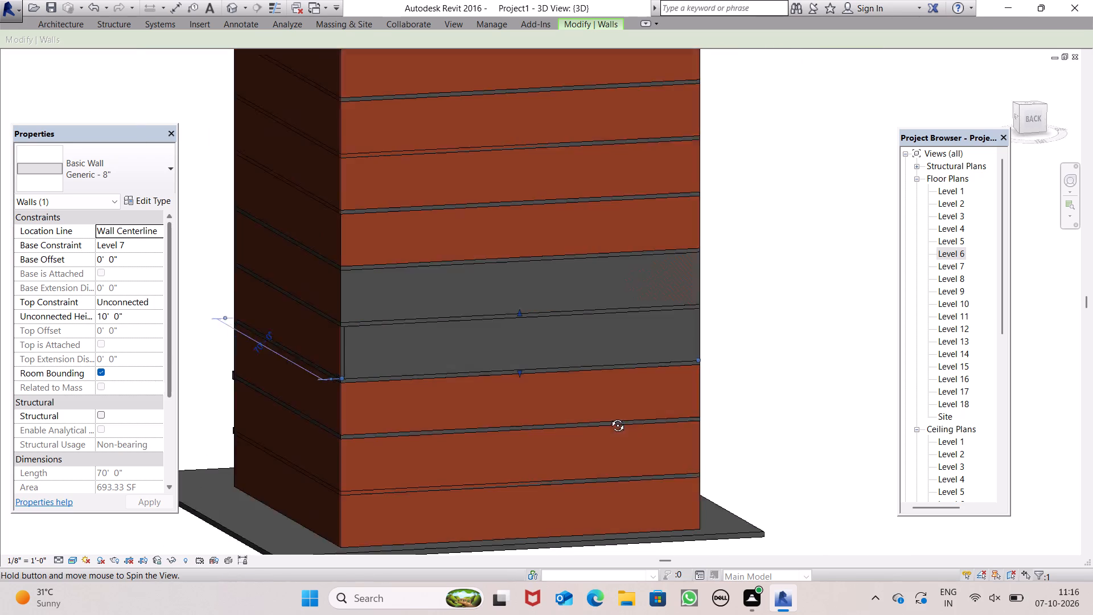
pyautogui.keyDown('shift'); pyautogui.moveTo(609, 417); pyautogui.dragTo(642, 411, button='middle'); pyautogui.keyUp('shift')
pyautogui.scroll(3, 360, 323)
pyautogui.scroll(-1, 360, 323)
pyautogui.scroll(2, 360, 323)
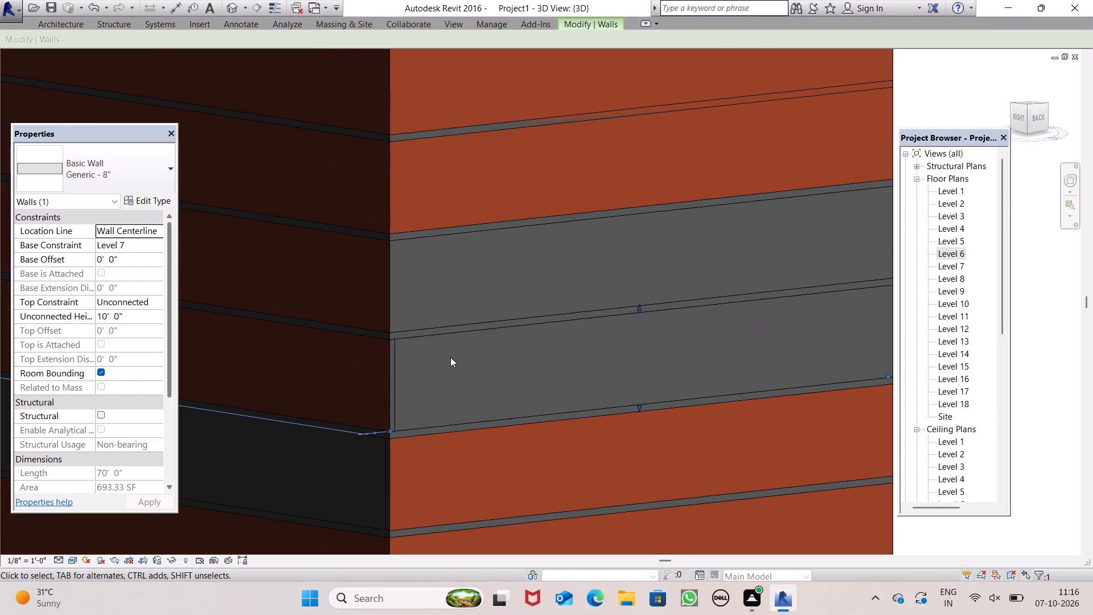
pyautogui.click(653, 303)
pyautogui.scroll(-5, 593, 269)
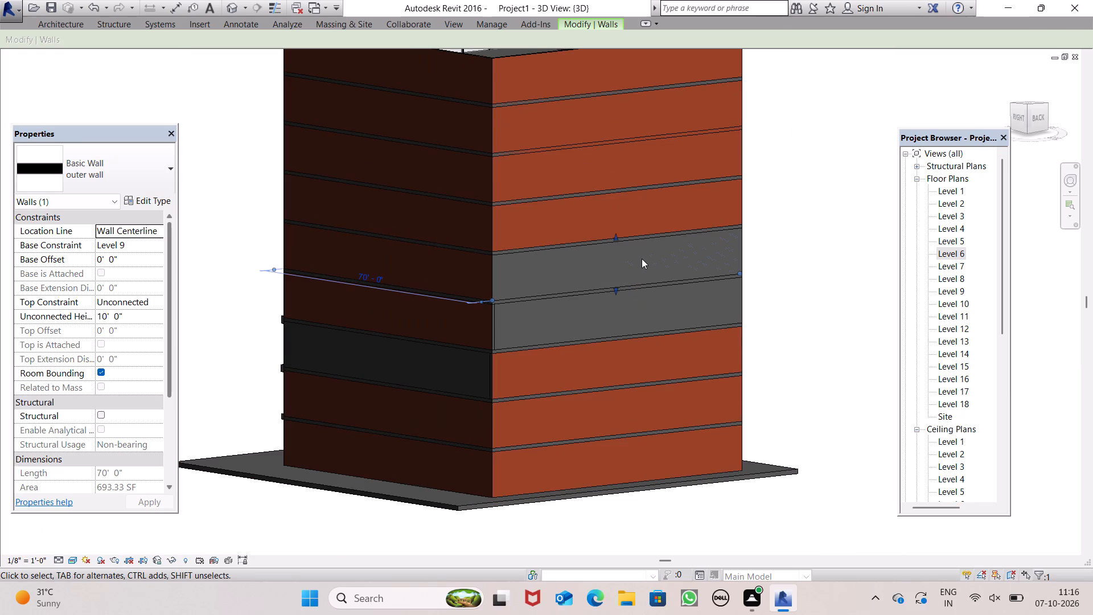
pyautogui.press('Delete')
pyautogui.press('Delete')
pyautogui.press('Delete')
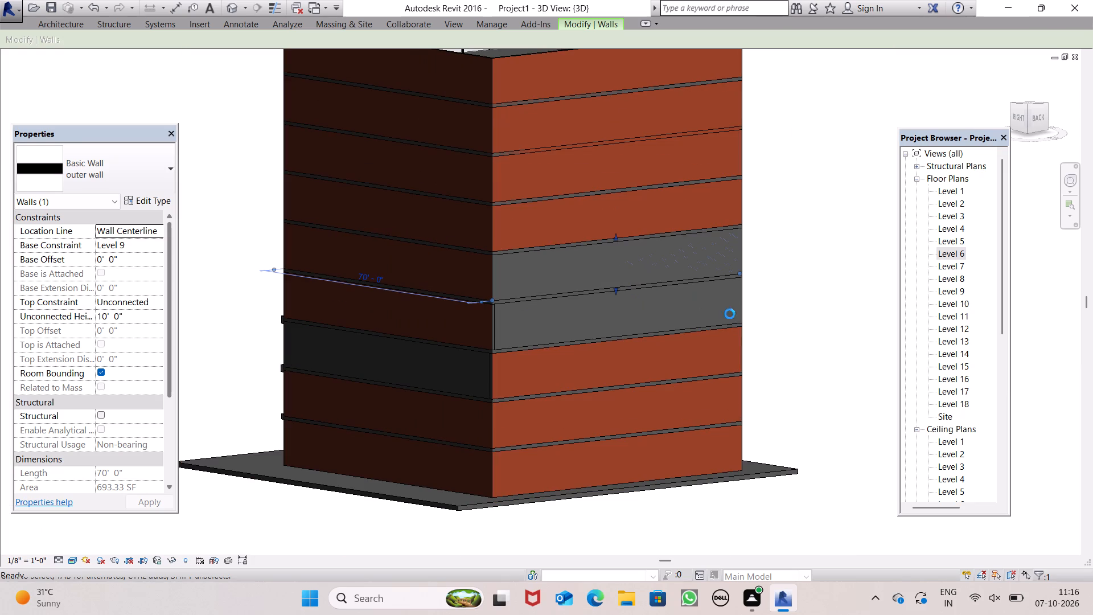
pyautogui.scroll(2, 753, 276)
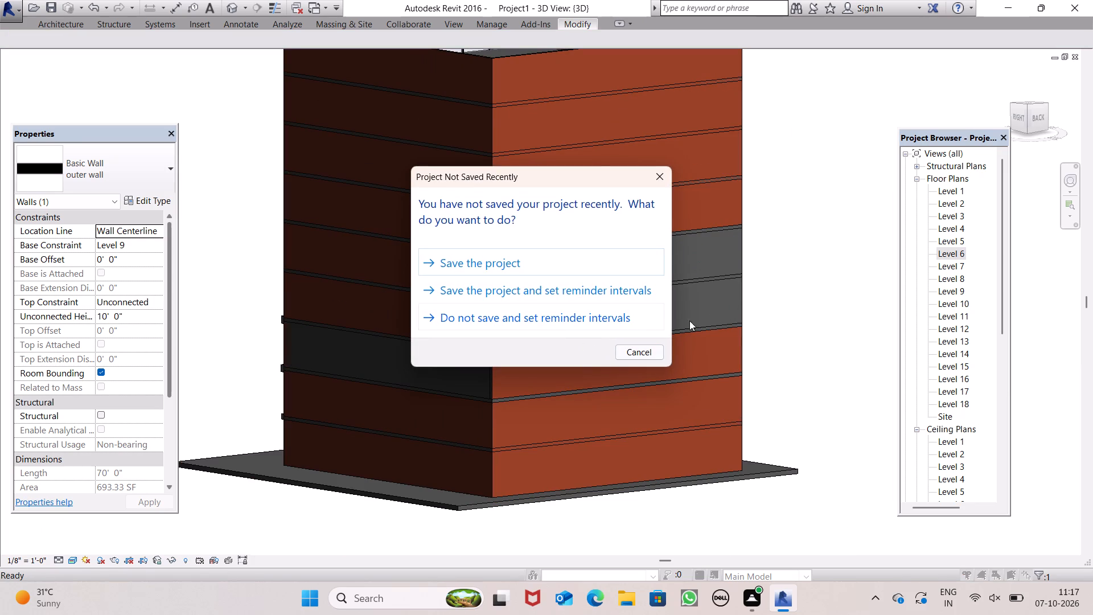
pyautogui.click(665, 177)
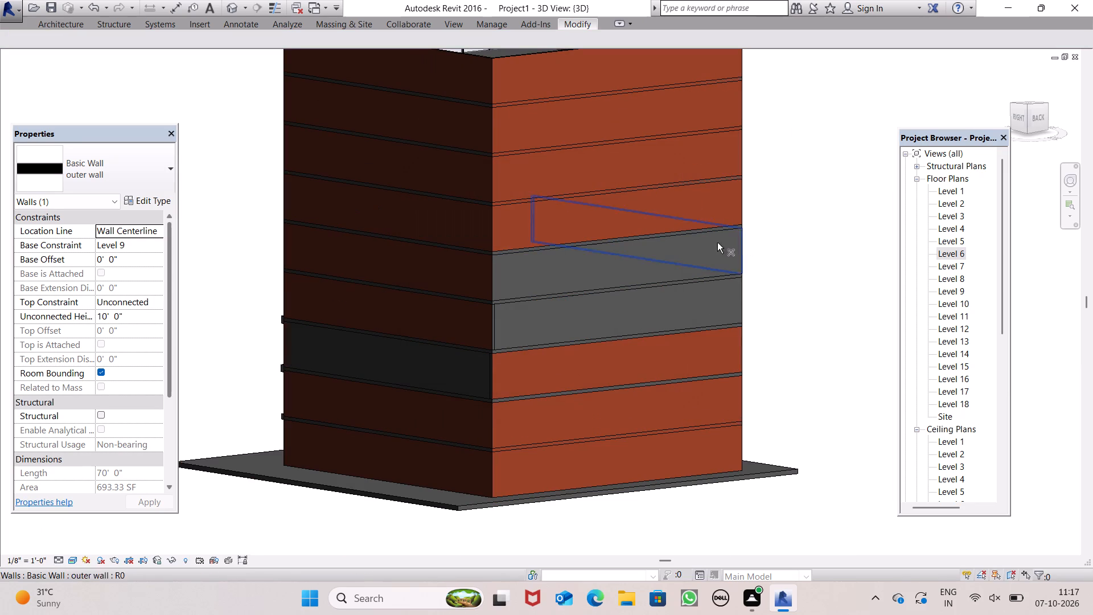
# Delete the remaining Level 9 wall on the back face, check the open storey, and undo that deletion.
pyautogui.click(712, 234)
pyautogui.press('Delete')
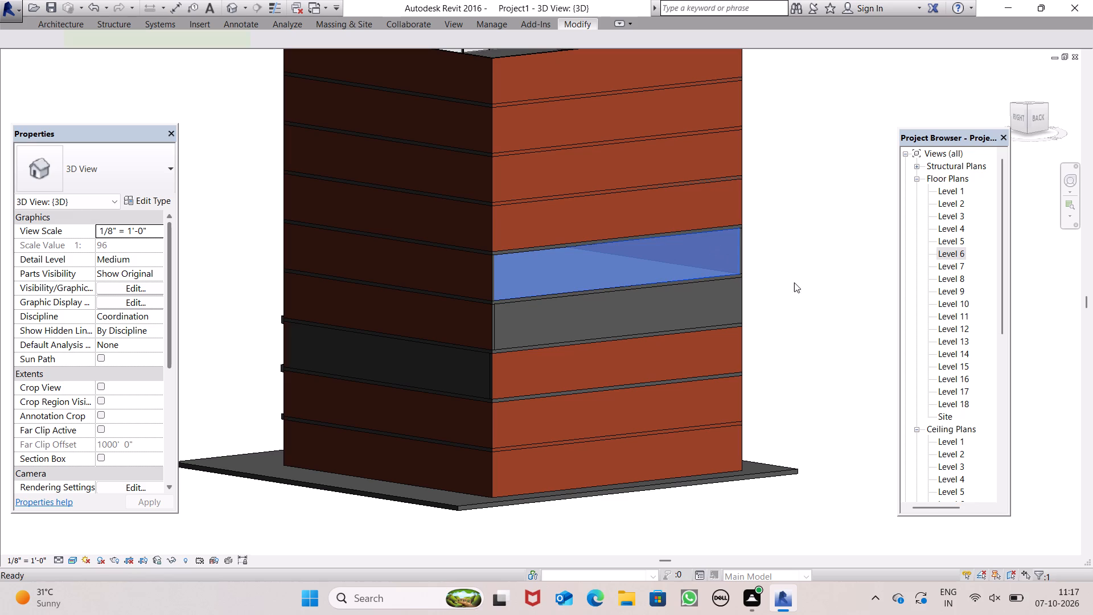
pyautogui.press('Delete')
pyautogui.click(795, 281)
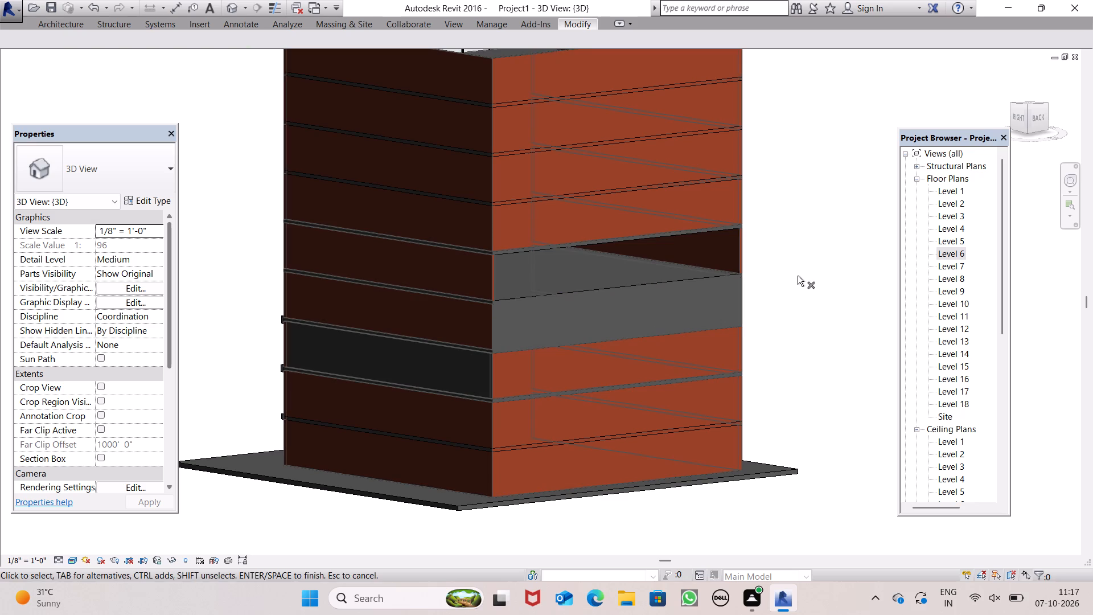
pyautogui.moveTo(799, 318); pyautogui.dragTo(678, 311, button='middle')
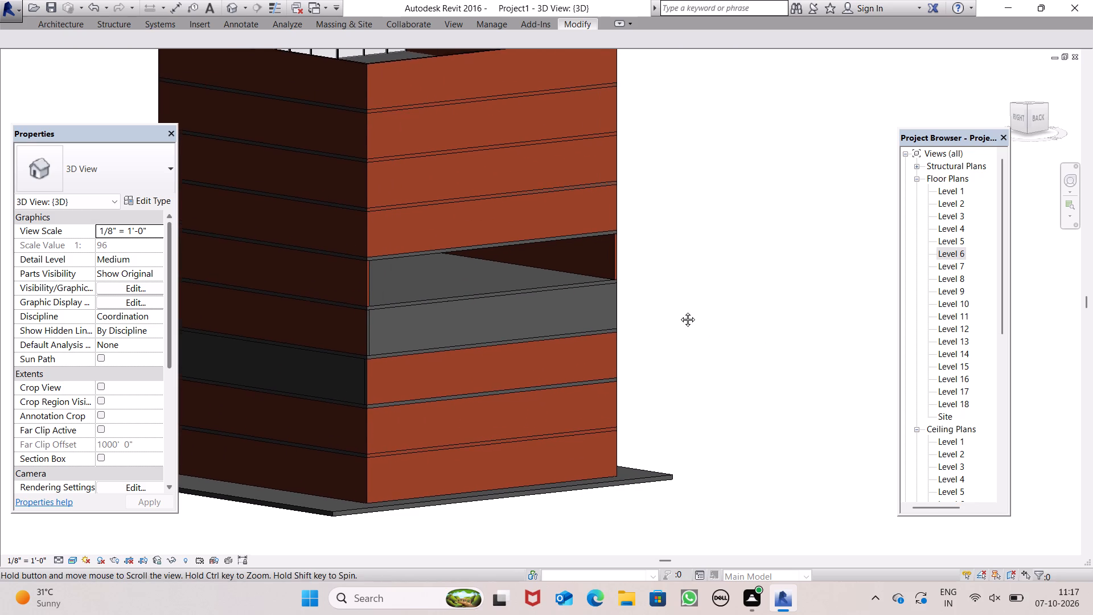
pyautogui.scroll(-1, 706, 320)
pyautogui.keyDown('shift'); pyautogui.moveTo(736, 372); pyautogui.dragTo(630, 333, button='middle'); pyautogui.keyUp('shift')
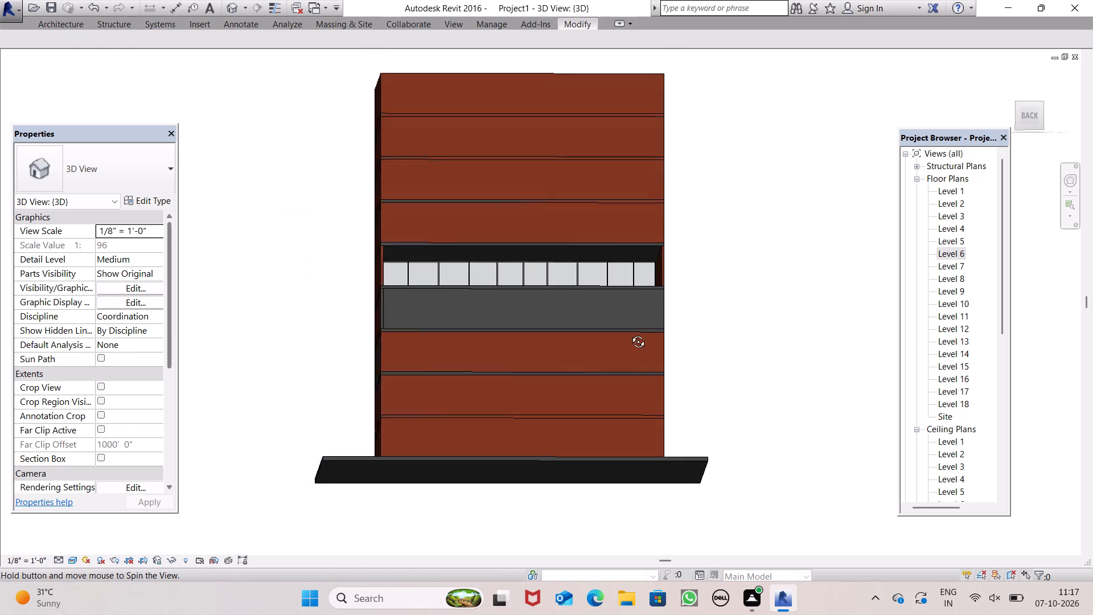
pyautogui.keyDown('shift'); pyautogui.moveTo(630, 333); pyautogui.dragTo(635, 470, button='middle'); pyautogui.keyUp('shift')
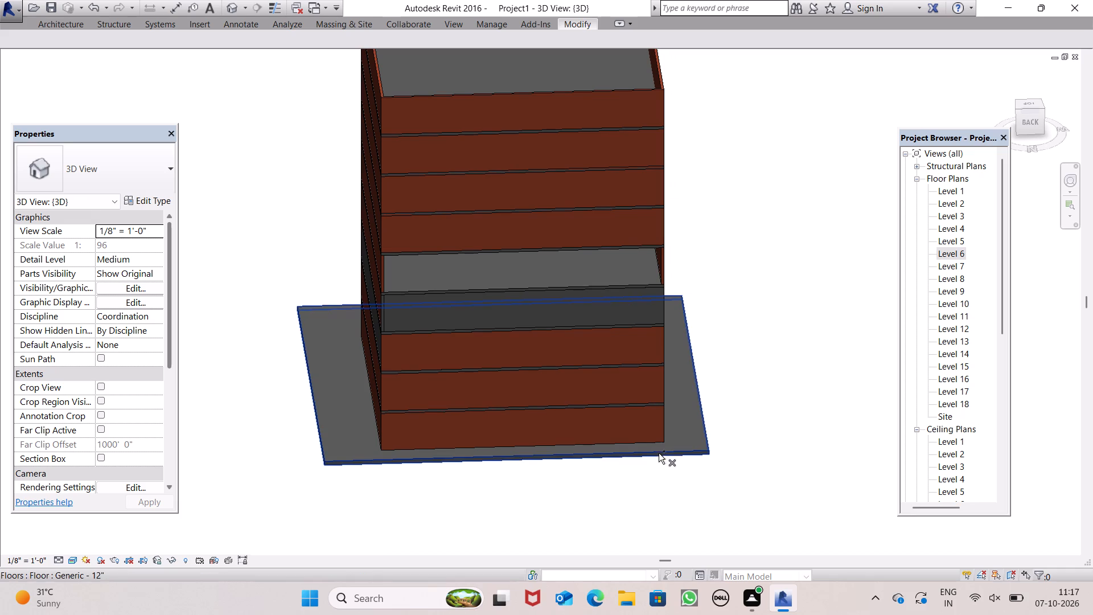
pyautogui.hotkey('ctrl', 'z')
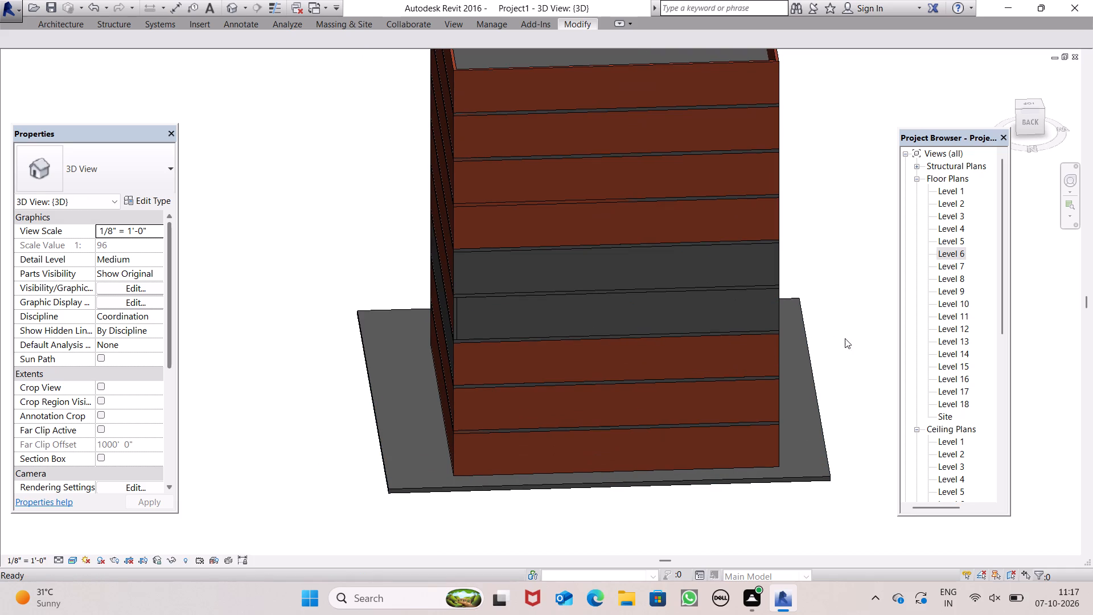
# Apply the outer wall type to the back face's Generic - 8" wall based on Level 9.
pyautogui.click(667, 249)
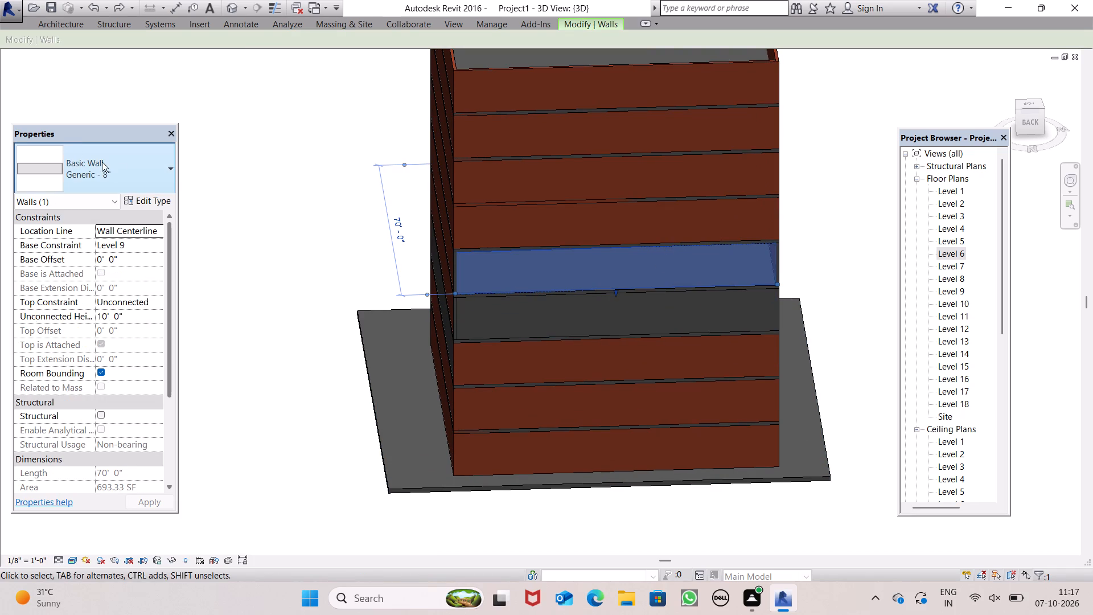
pyautogui.click(170, 167)
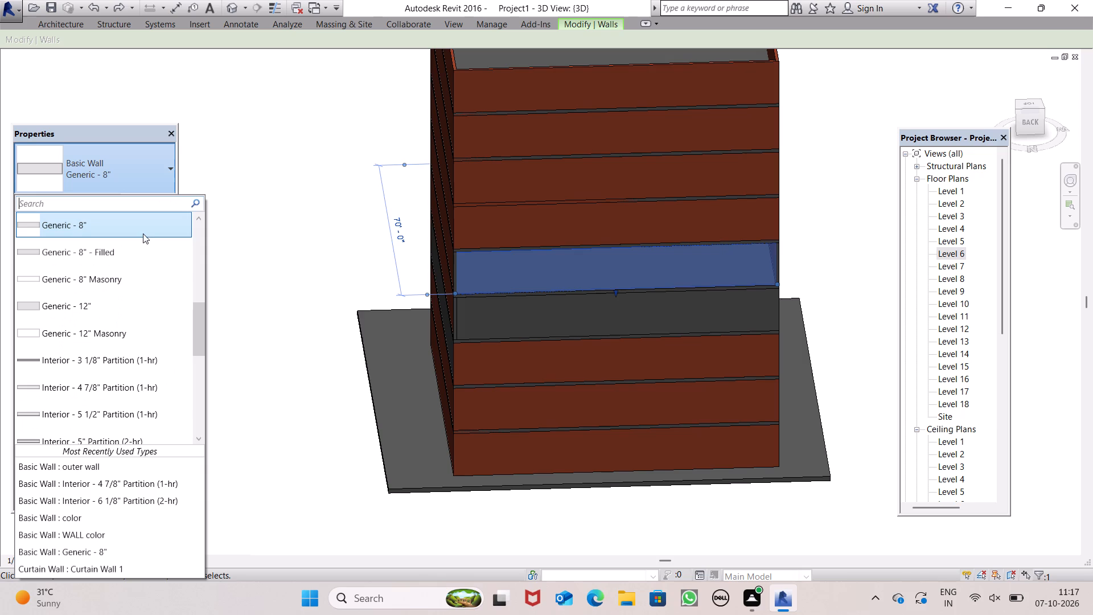
pyautogui.scroll(-5, 78, 352)
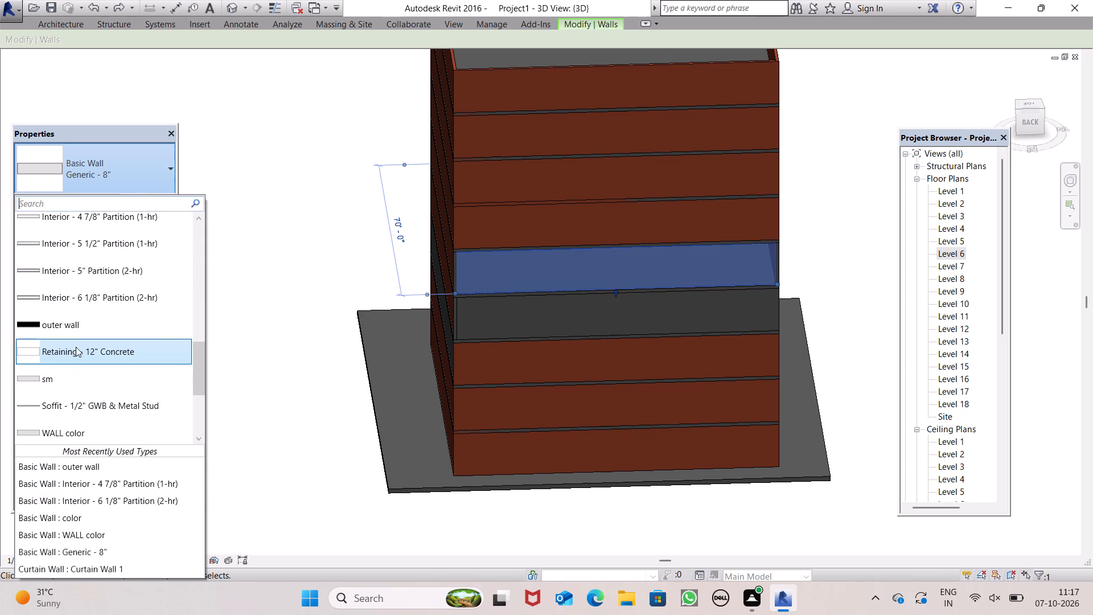
pyautogui.click(73, 331)
pyautogui.click(283, 445)
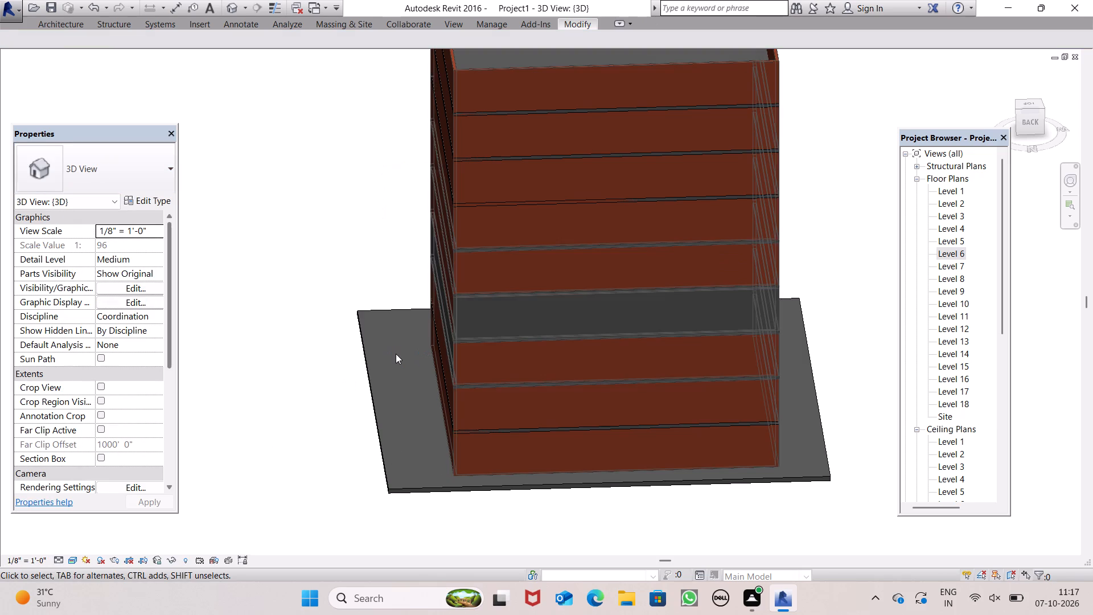
# Delete three of the overlapping Generic - 8" walls based on Level 7 on the back face's fourth storey from the bottom.
pyautogui.click(461, 334)
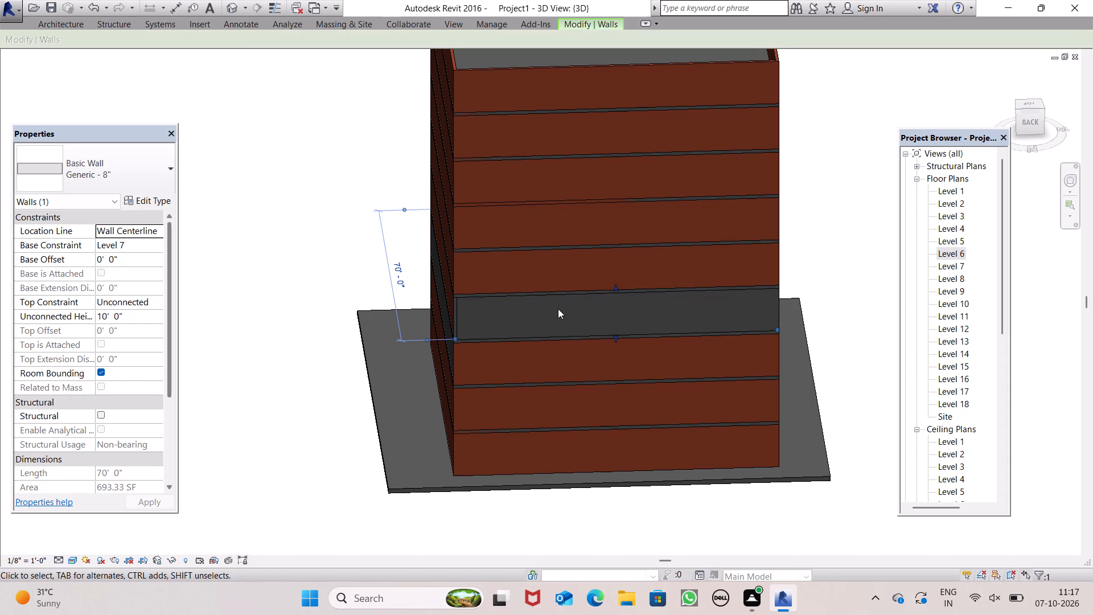
pyautogui.press('Delete')
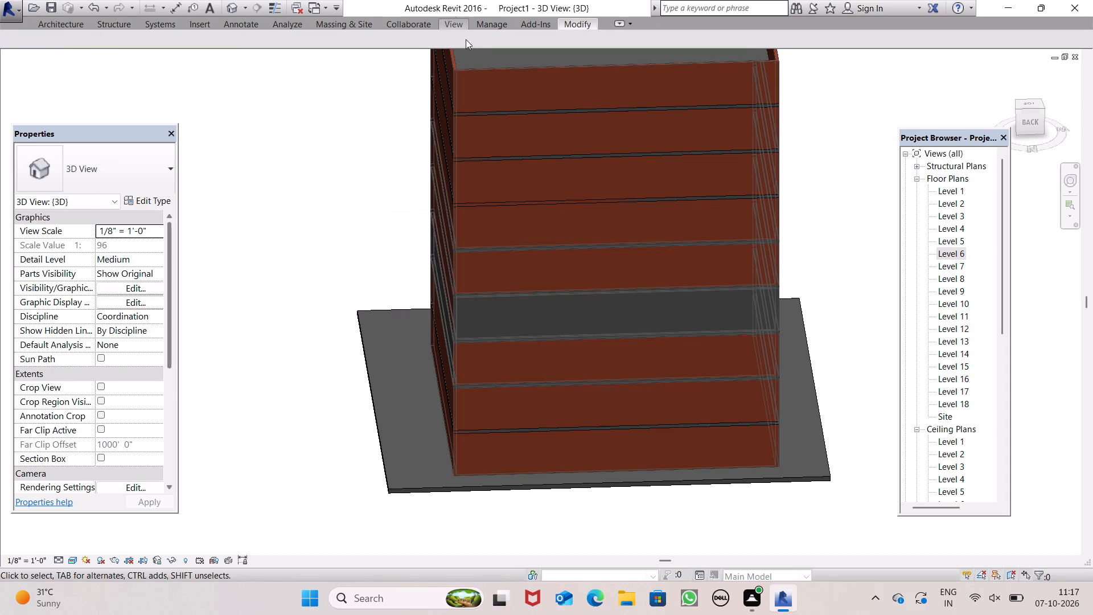
pyautogui.click(461, 310)
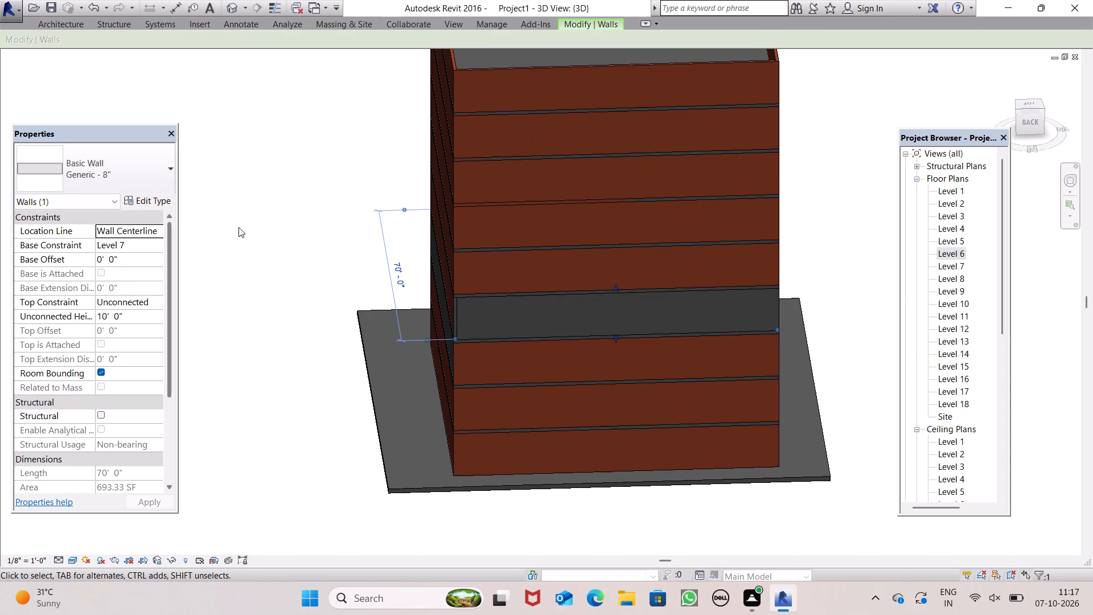
pyautogui.press('Delete')
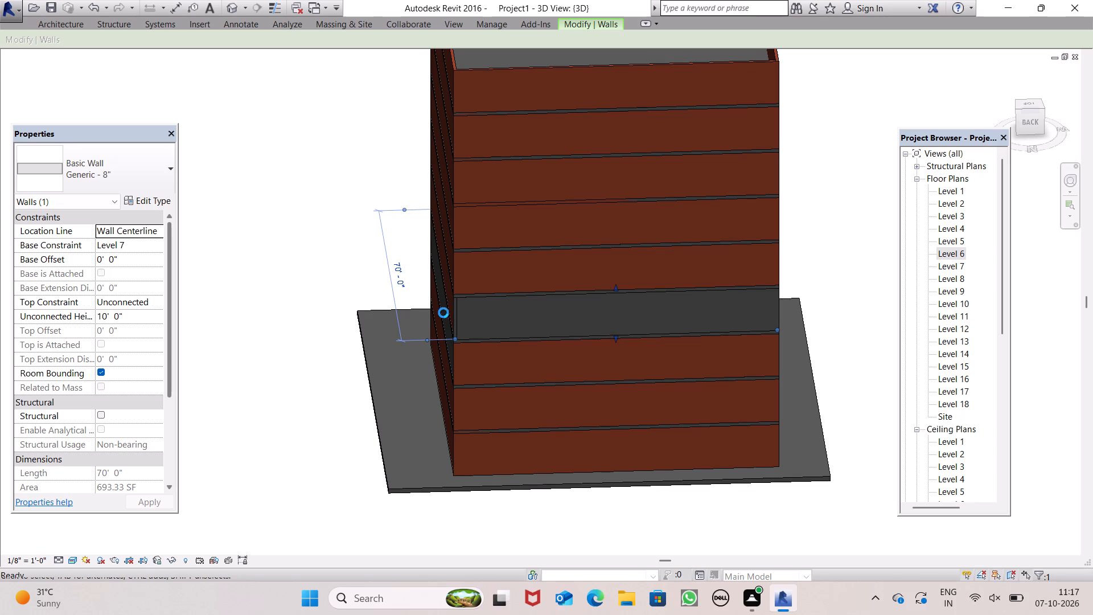
pyautogui.scroll(4, 593, 365)
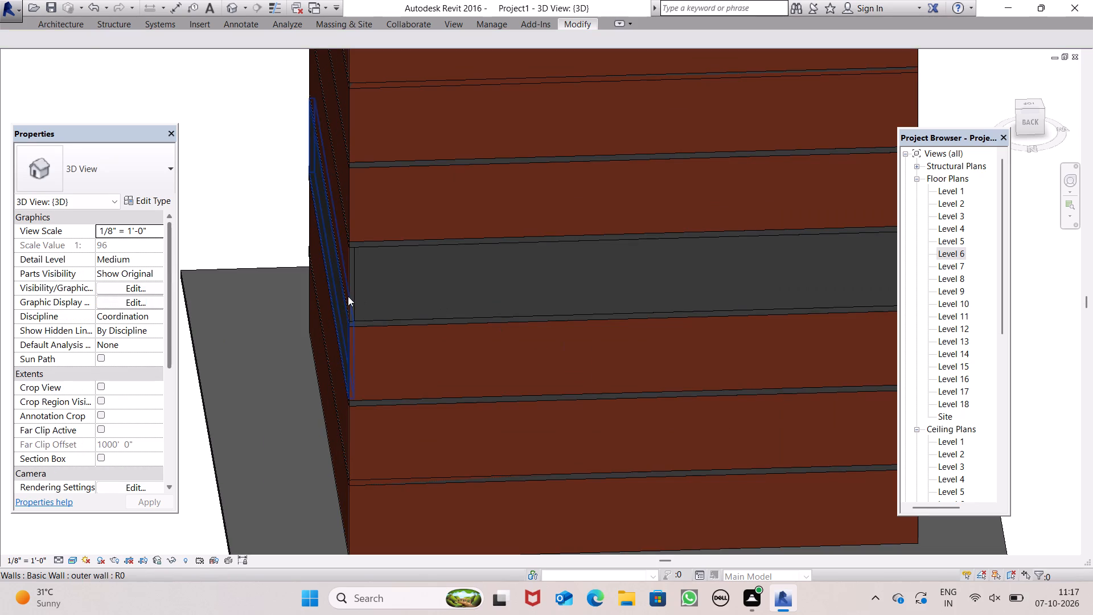
pyautogui.click(351, 294)
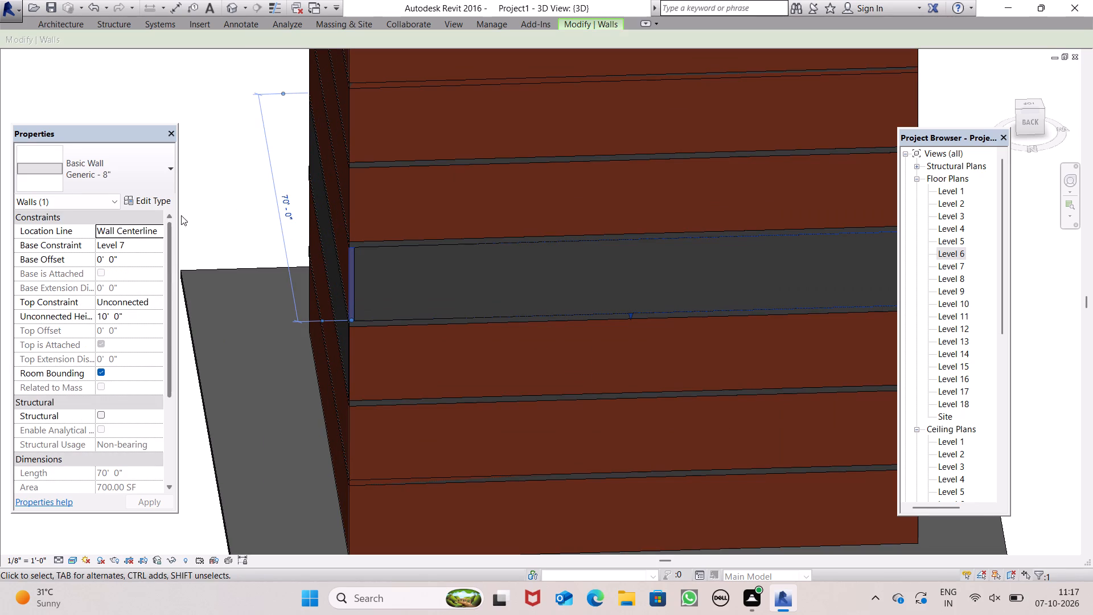
pyautogui.press('Delete')
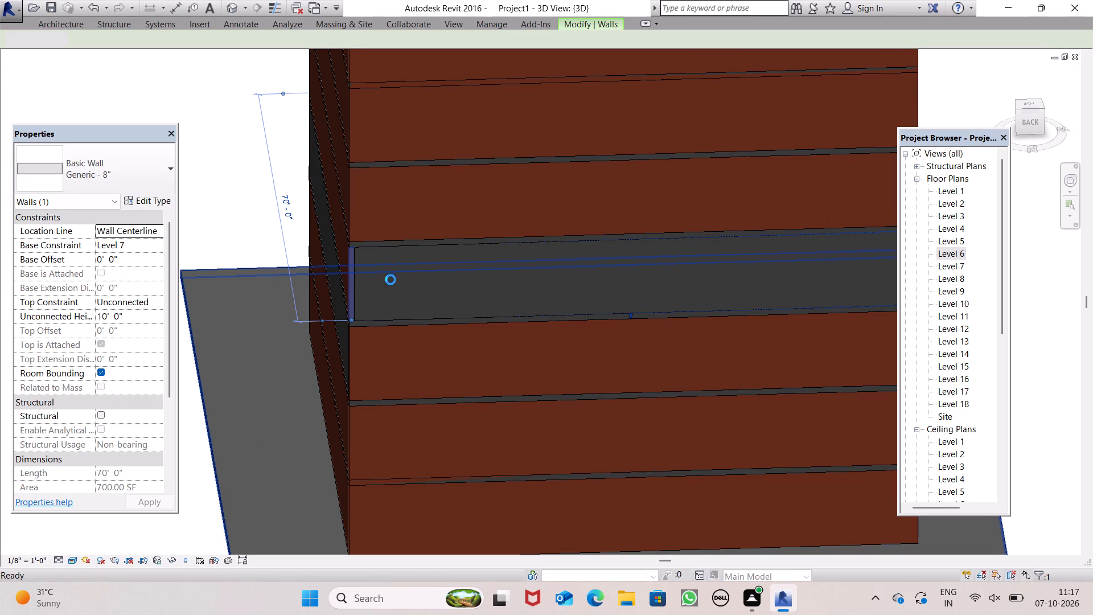
# Apply the outer wall type to the back face's remaining Generic - 8" wall based on Level 7.
pyautogui.click(413, 313)
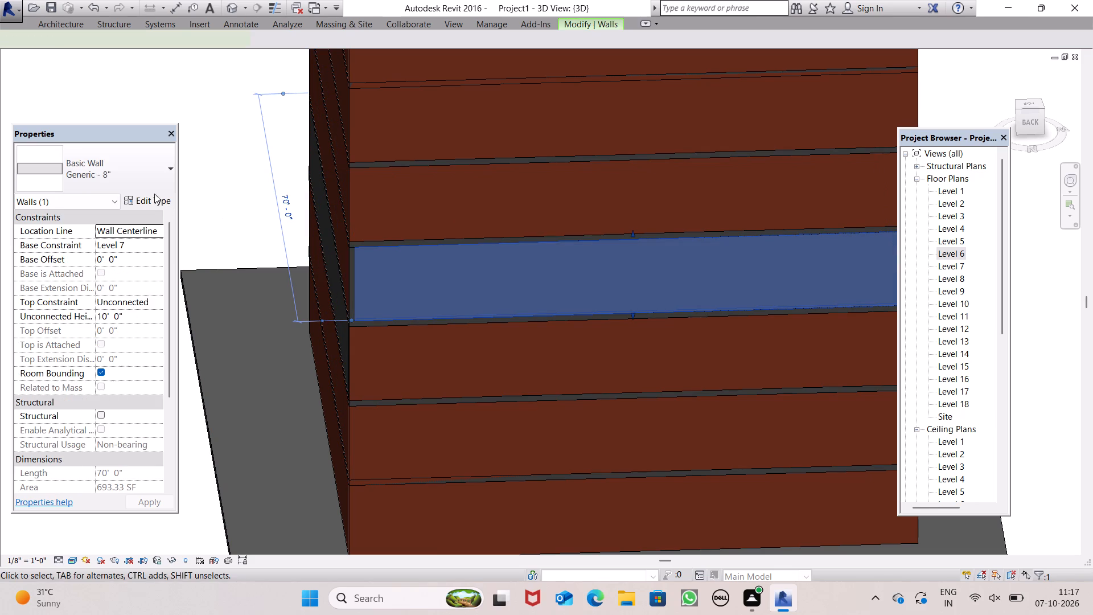
pyautogui.click(171, 171)
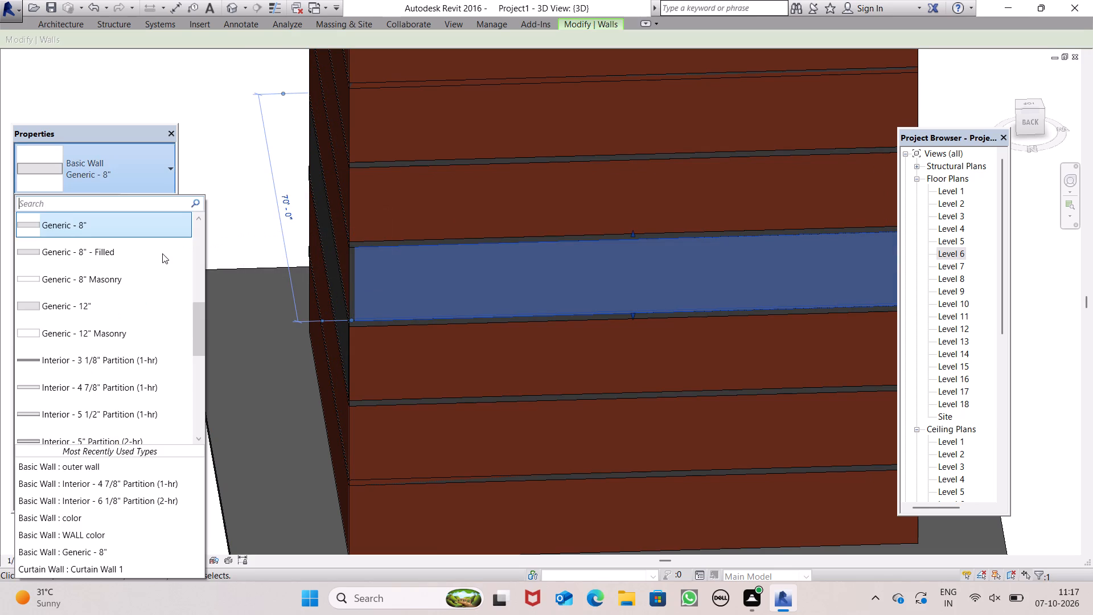
pyautogui.scroll(-8, 159, 268)
pyautogui.click(78, 360)
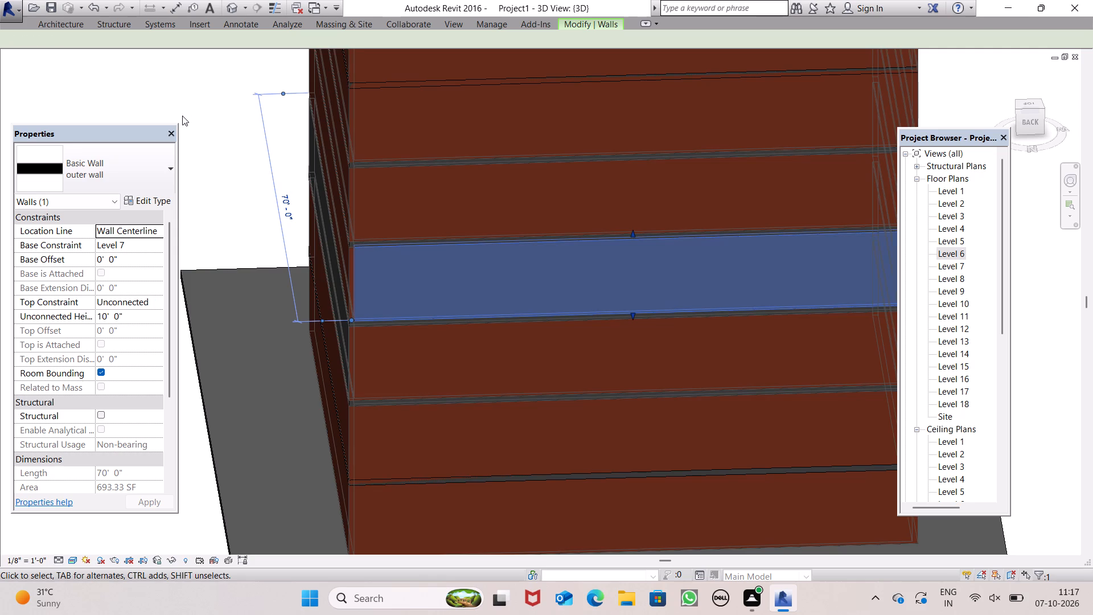
pyautogui.click(218, 113)
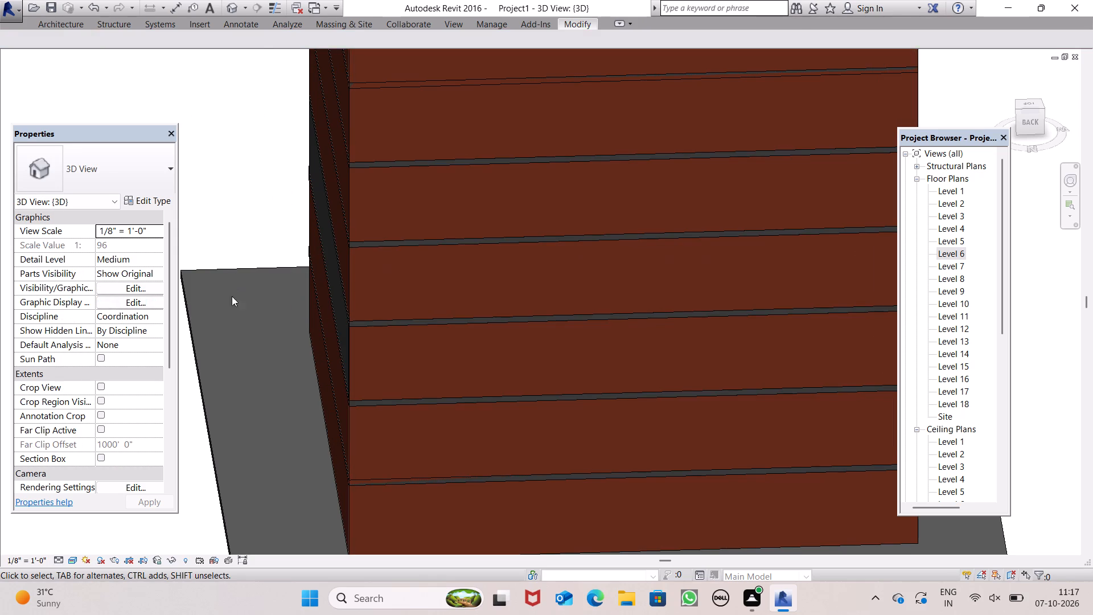
# Delete the overlapping outer wall based on Level 5 on the right face's third storey from the bottom.
pyautogui.scroll(-5, 229, 319)
pyautogui.scroll(-1, 521, 386)
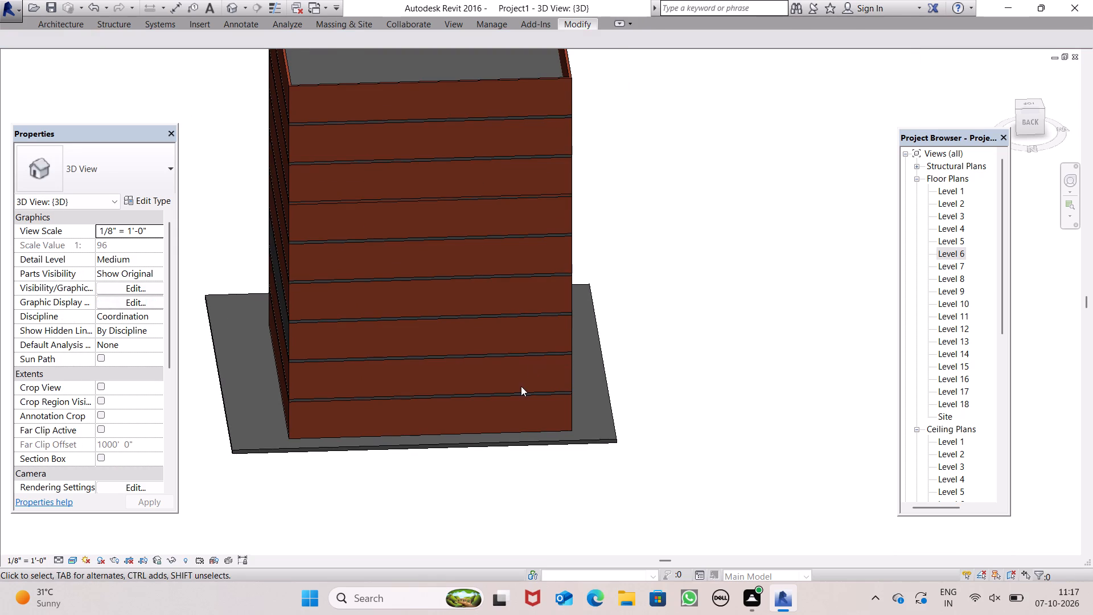
pyautogui.moveTo(453, 454); pyautogui.dragTo(730, 393, button='middle')
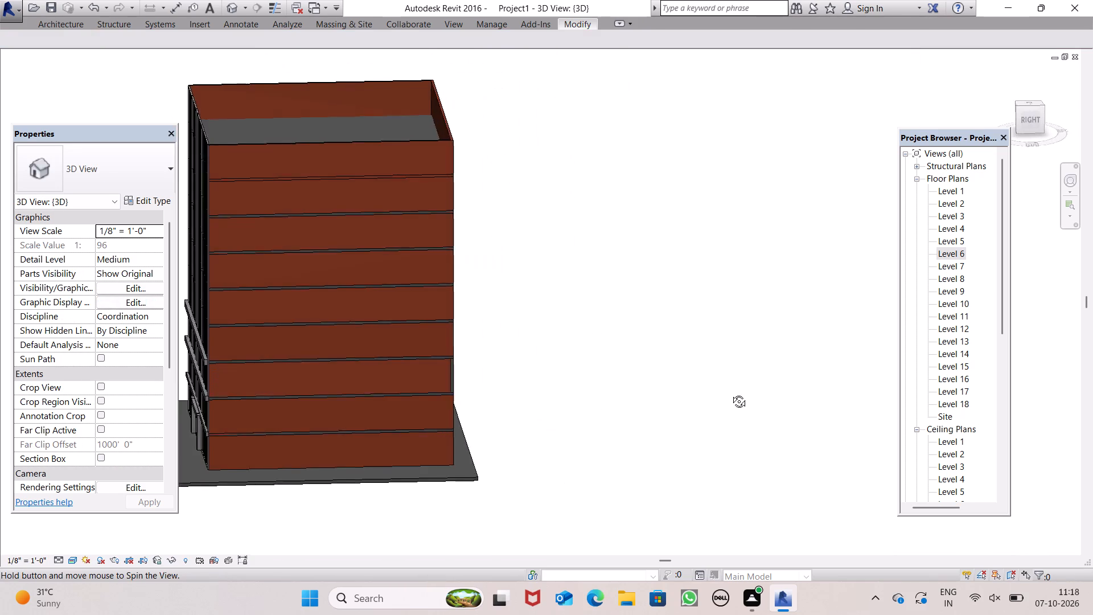
pyautogui.moveTo(730, 393); pyautogui.dragTo(720, 419, button='middle')
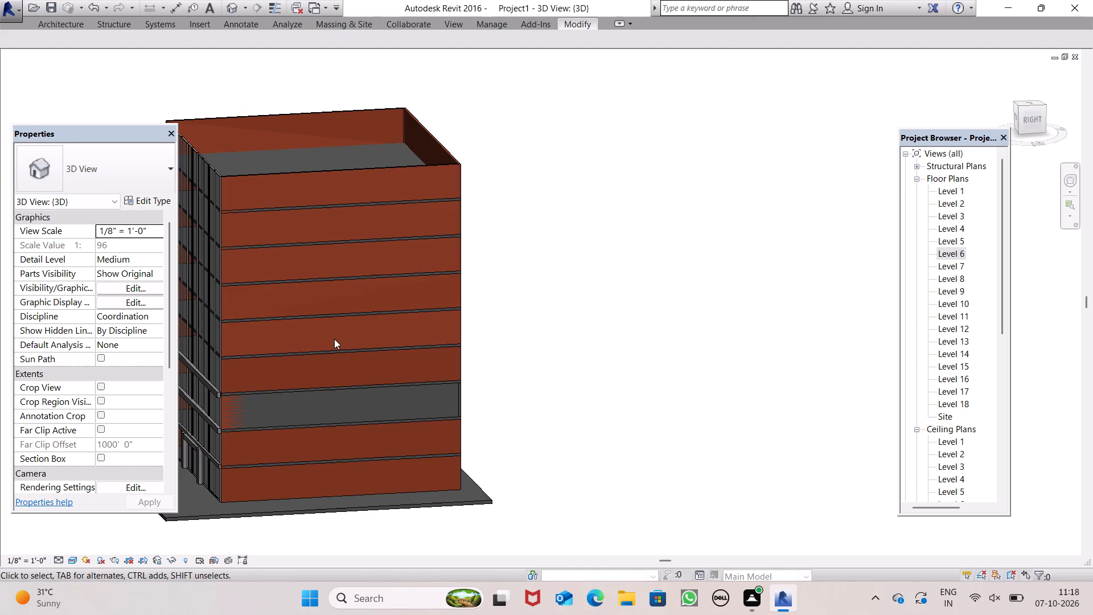
pyautogui.click(242, 425)
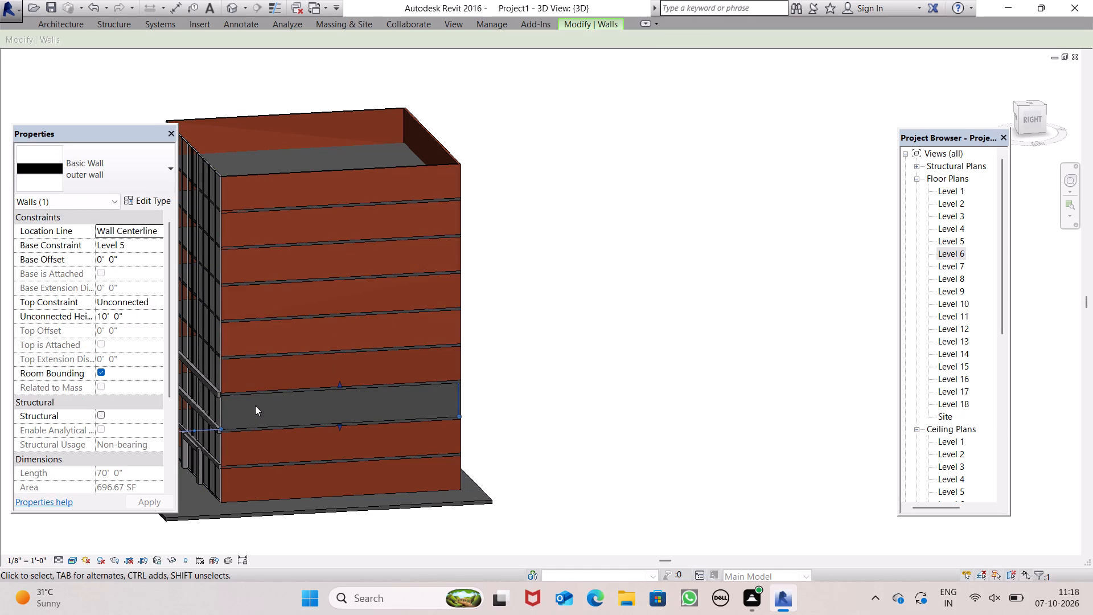
pyautogui.press('Delete')
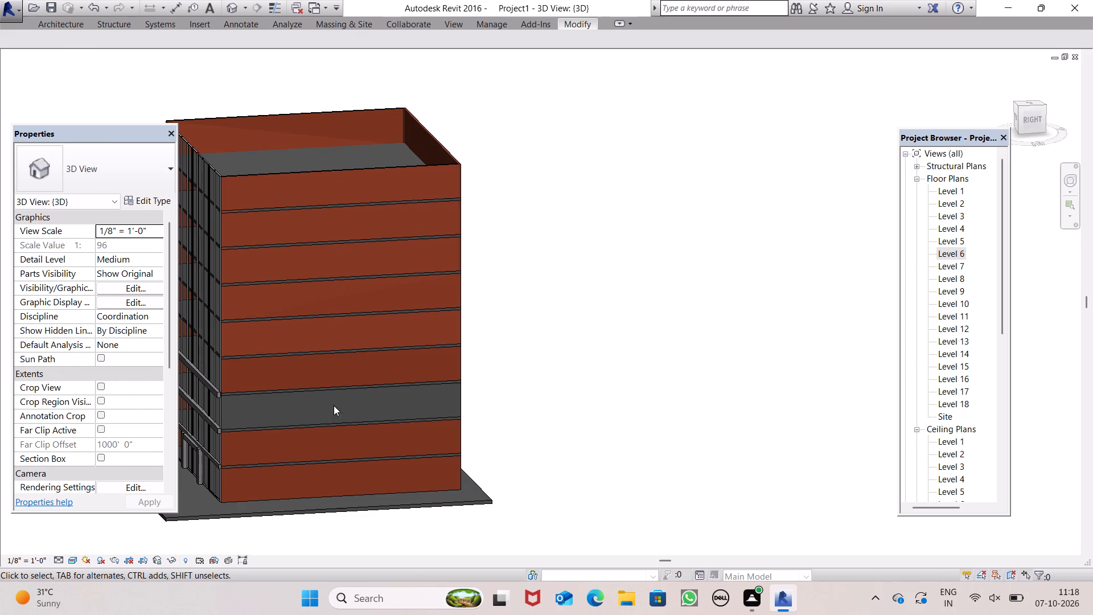
# Apply the outer wall type to the right face's remaining Generic - 8" wall based on Level 5.
pyautogui.click(261, 397)
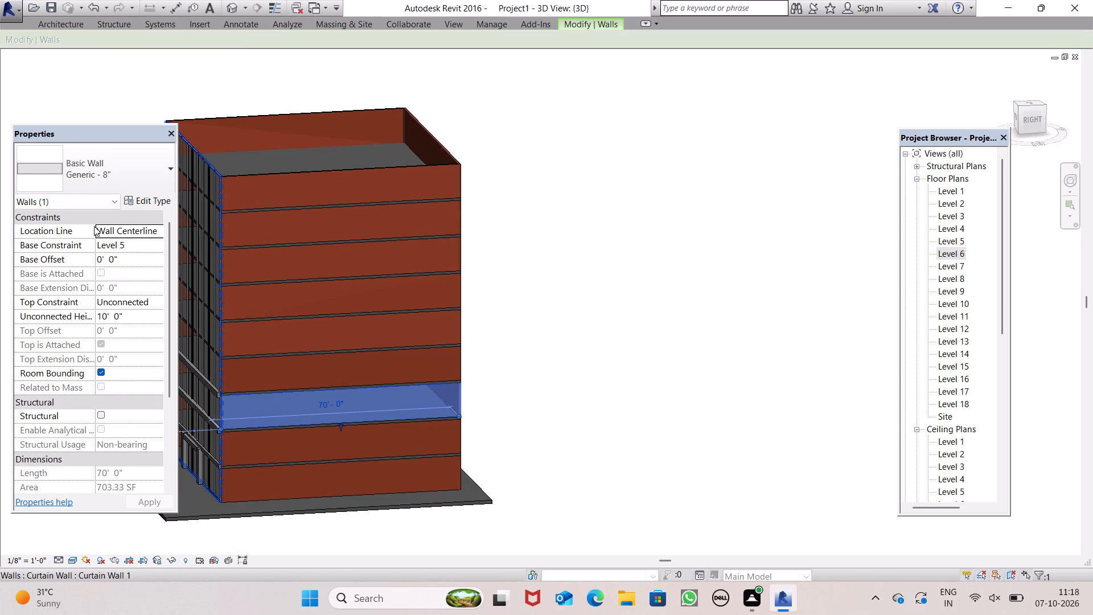
pyautogui.click(174, 168)
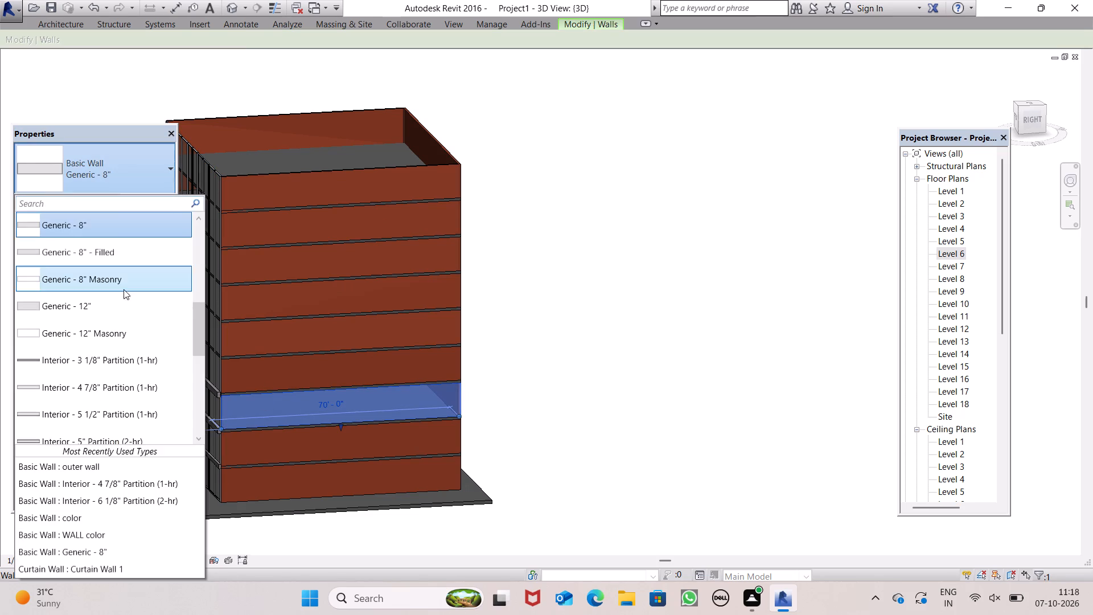
pyautogui.scroll(-4, 116, 350)
pyautogui.click(93, 360)
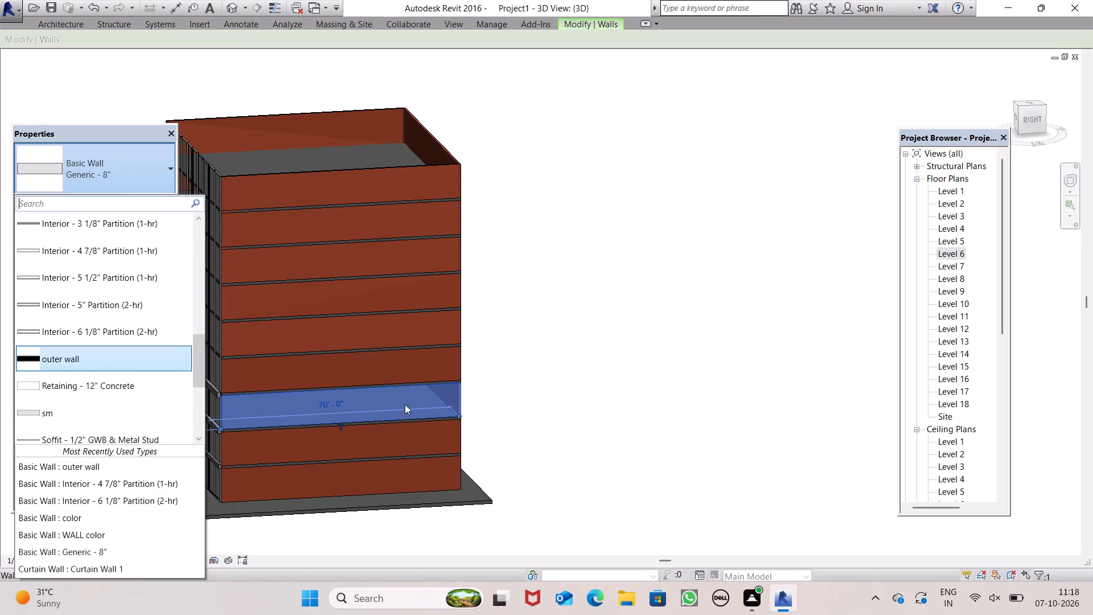
pyautogui.click(540, 406)
# On the Level 8 floor plan, start an in-place model in the Generic Models category, keeping the default name.
pyautogui.scroll(-2, 491, 387)
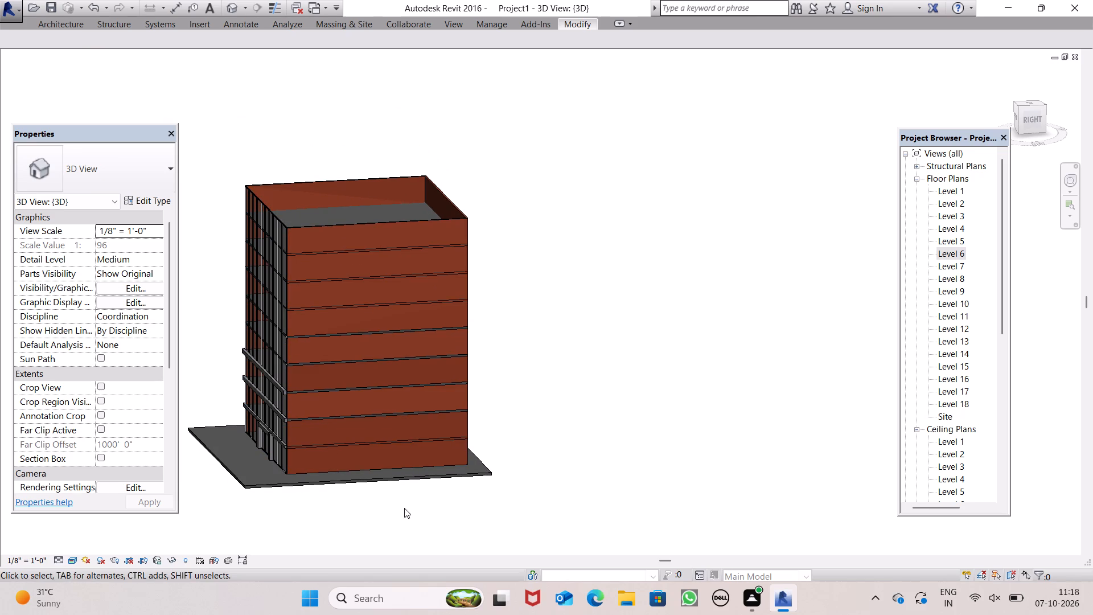
pyautogui.keyDown('shift'); pyautogui.moveTo(398, 514); pyautogui.dragTo(154, 443, button='middle'); pyautogui.keyUp('shift')
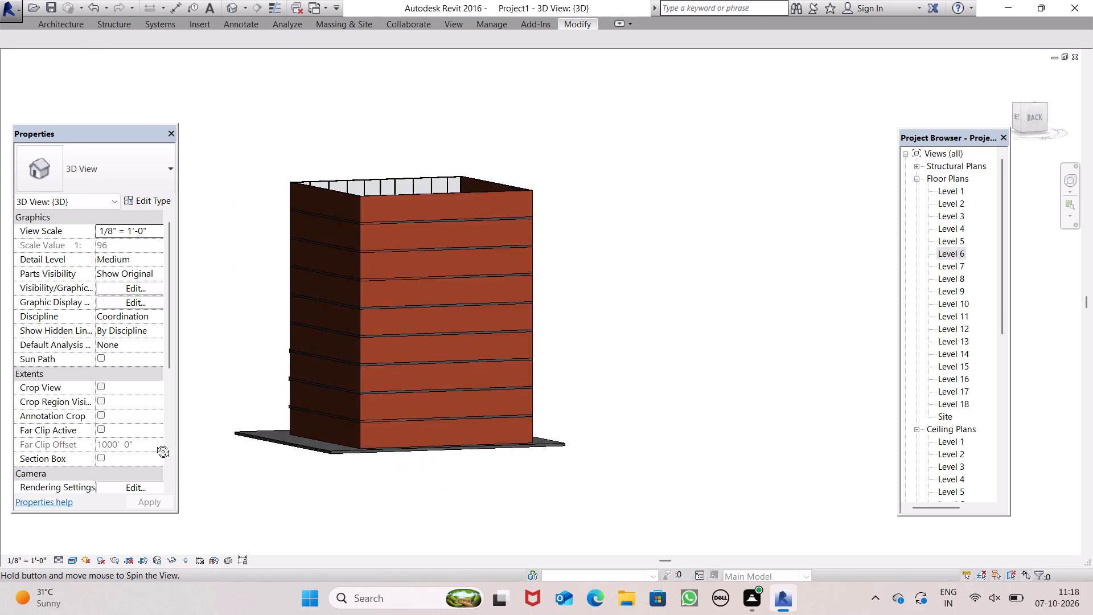
pyautogui.keyDown('shift'); pyautogui.moveTo(154, 443); pyautogui.dragTo(617, 488, button='middle'); pyautogui.keyUp('shift')
pyautogui.scroll(-1, 638, 429)
pyautogui.moveTo(626, 473); pyautogui.dragTo(631, 412, button='middle')
pyautogui.keyDown('shift'); pyautogui.scroll(1, 631, 412); pyautogui.keyUp('shift')
pyautogui.scroll(2, 480, 352)
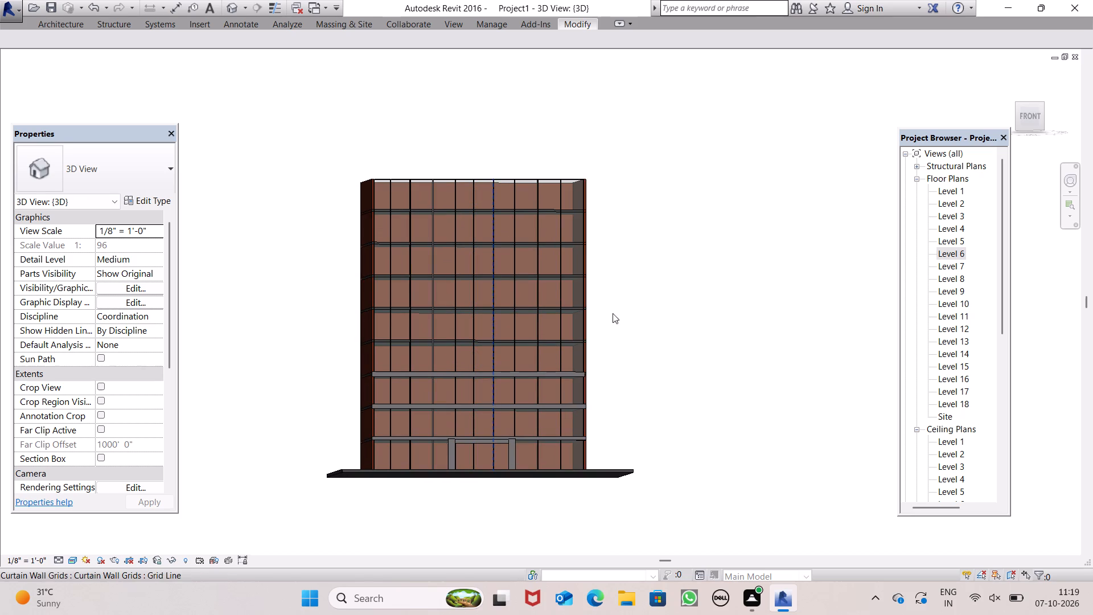
pyautogui.doubleClick(952, 278)
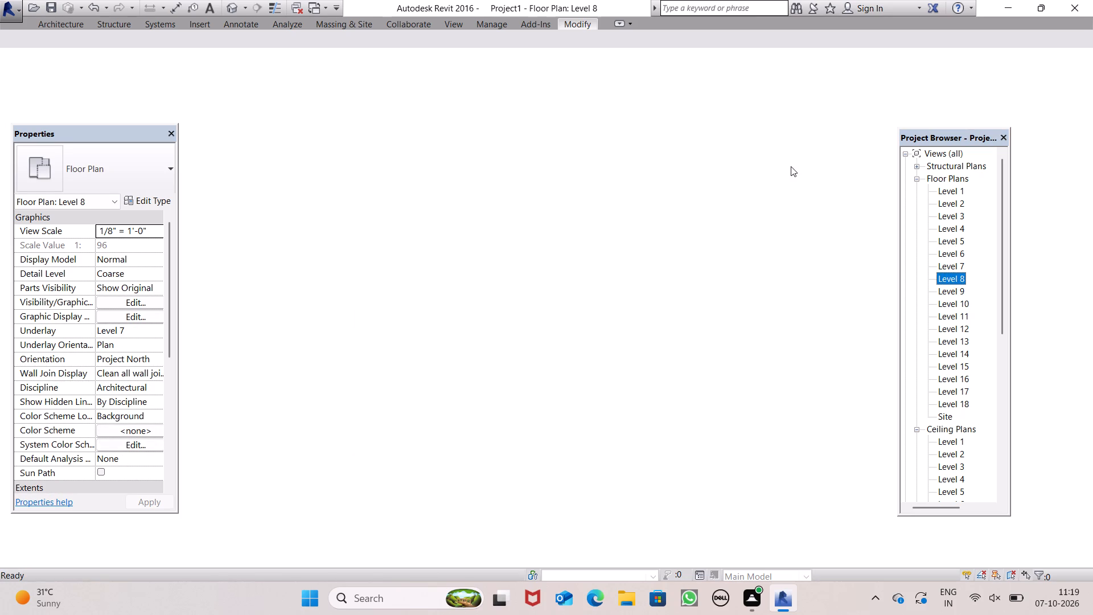
pyautogui.scroll(3, 365, 408)
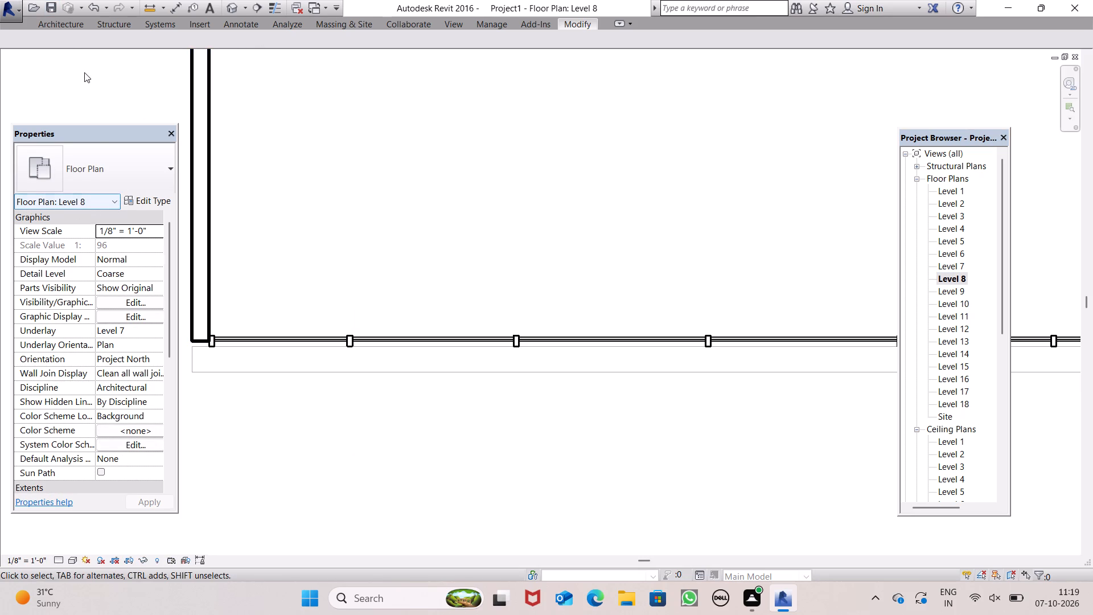
pyautogui.click(65, 27)
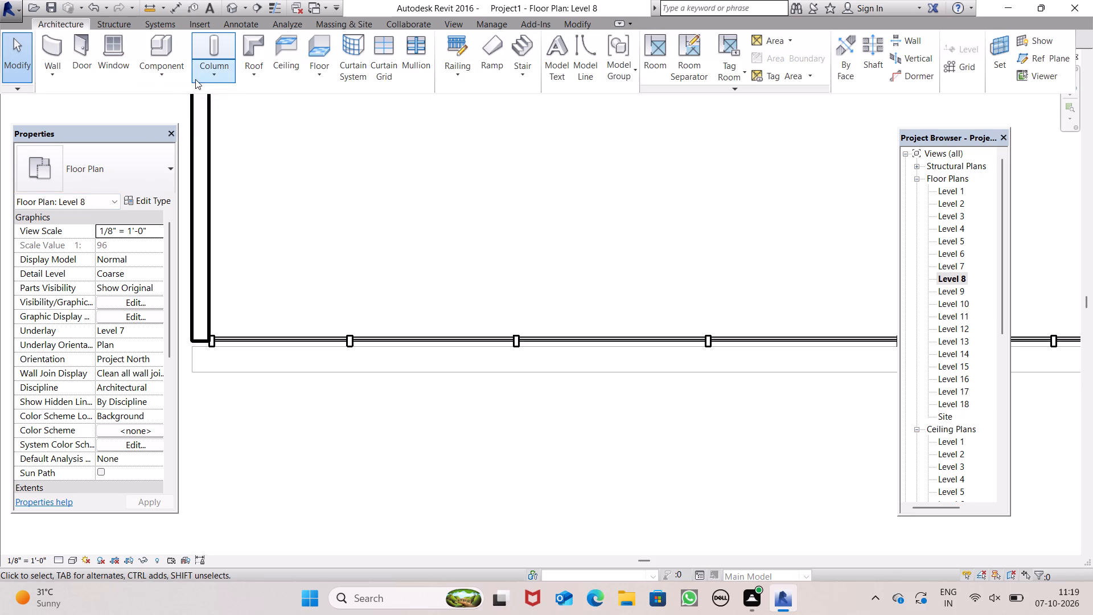
pyautogui.click(163, 80)
pyautogui.click(190, 138)
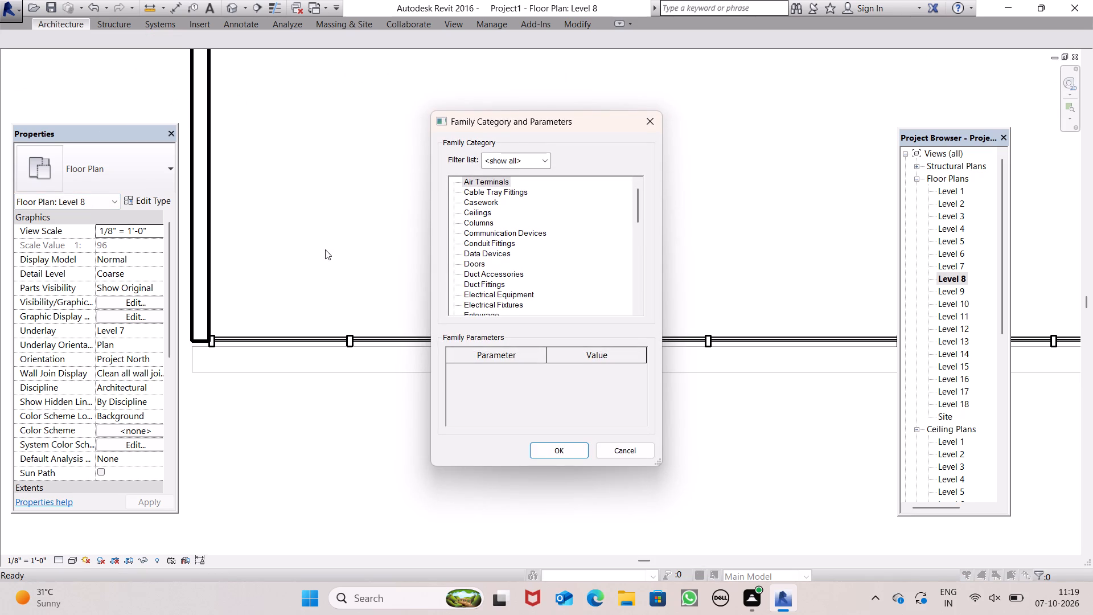
pyautogui.scroll(-4, 475, 264)
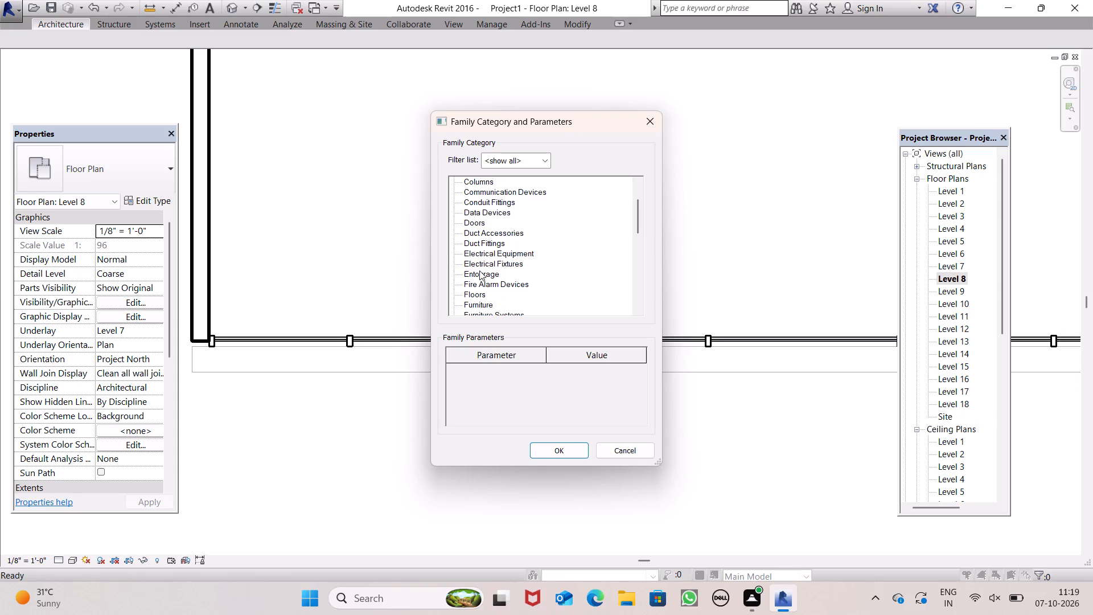
pyautogui.scroll(-2, 496, 266)
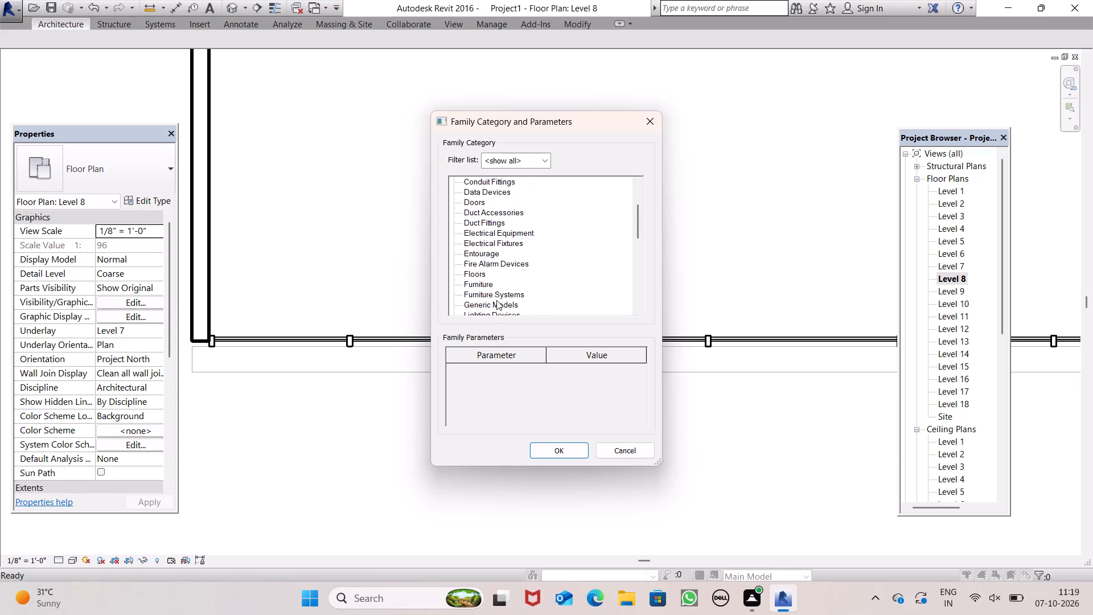
pyautogui.click(496, 300)
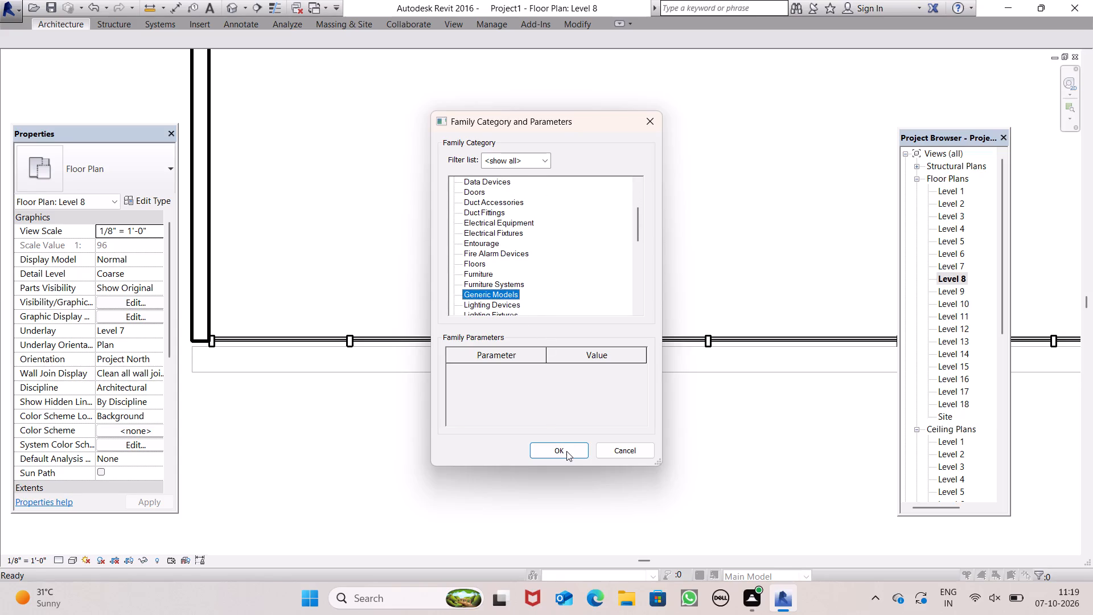
pyautogui.click(566, 451)
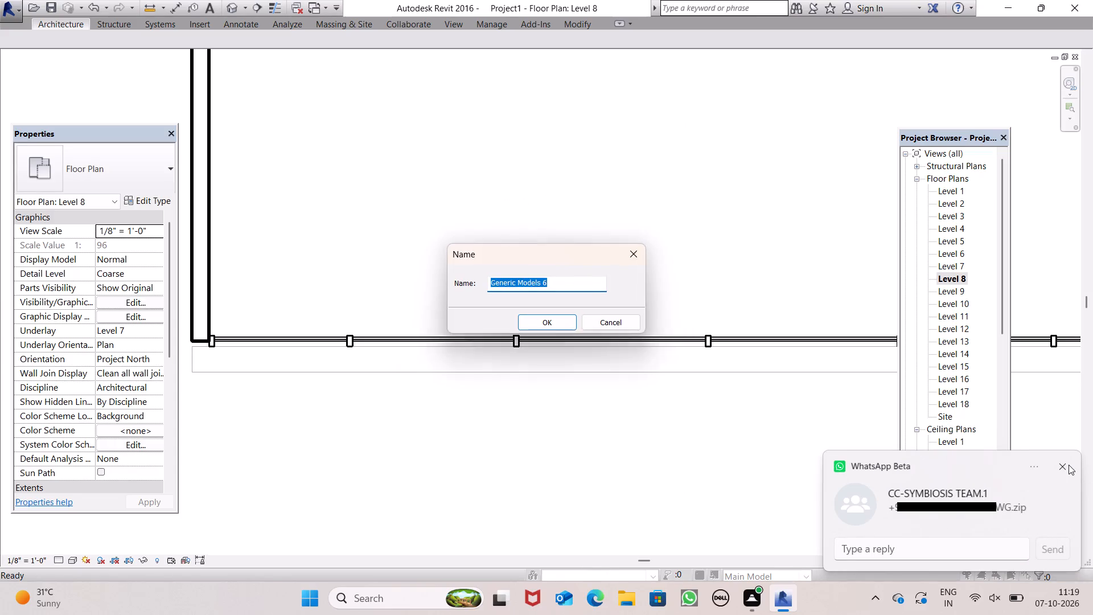
pyautogui.click(1067, 465)
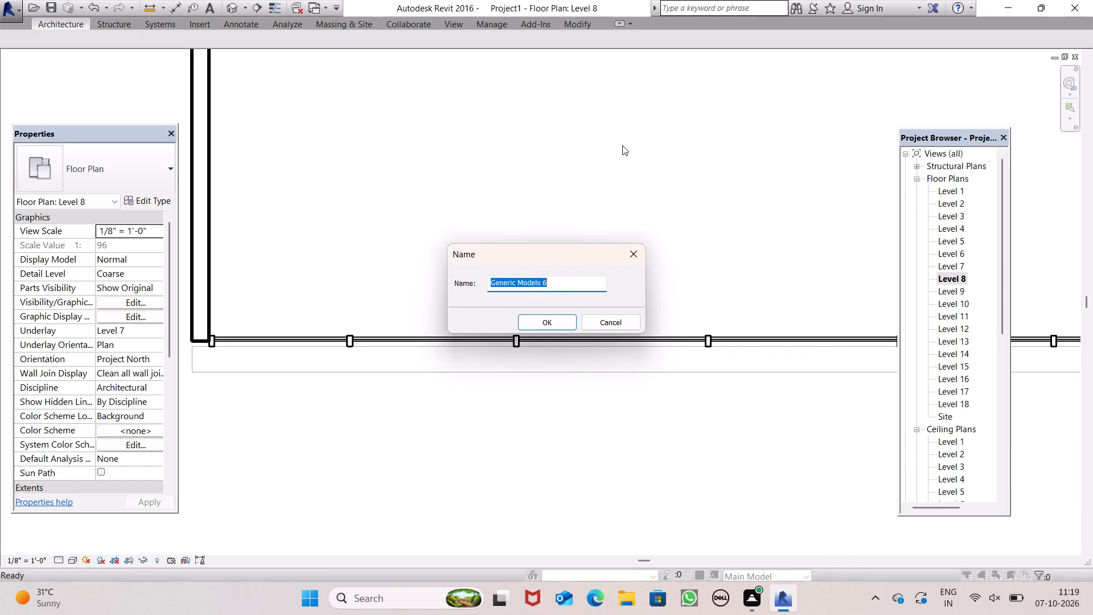
pyautogui.click(556, 326)
# Extrude a small rectangle, 1'-0" deep, by 1'-0" at the left end of the ledge outline outside the front curtain wall; finish the model.
pyautogui.scroll(-3, 286, 330)
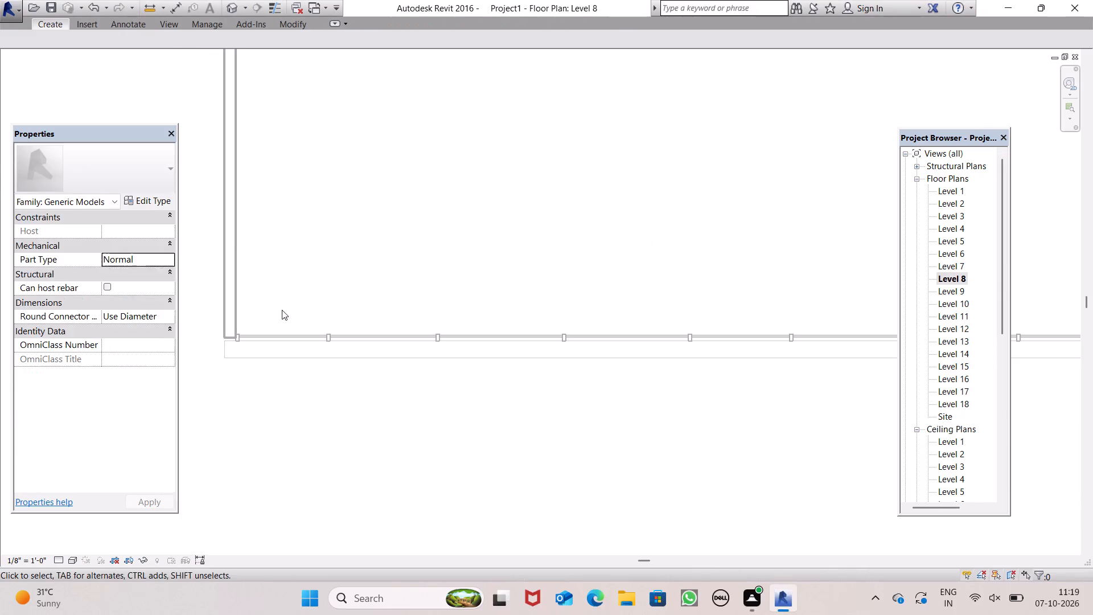
pyautogui.click(44, 16)
pyautogui.click(47, 22)
pyautogui.click(114, 69)
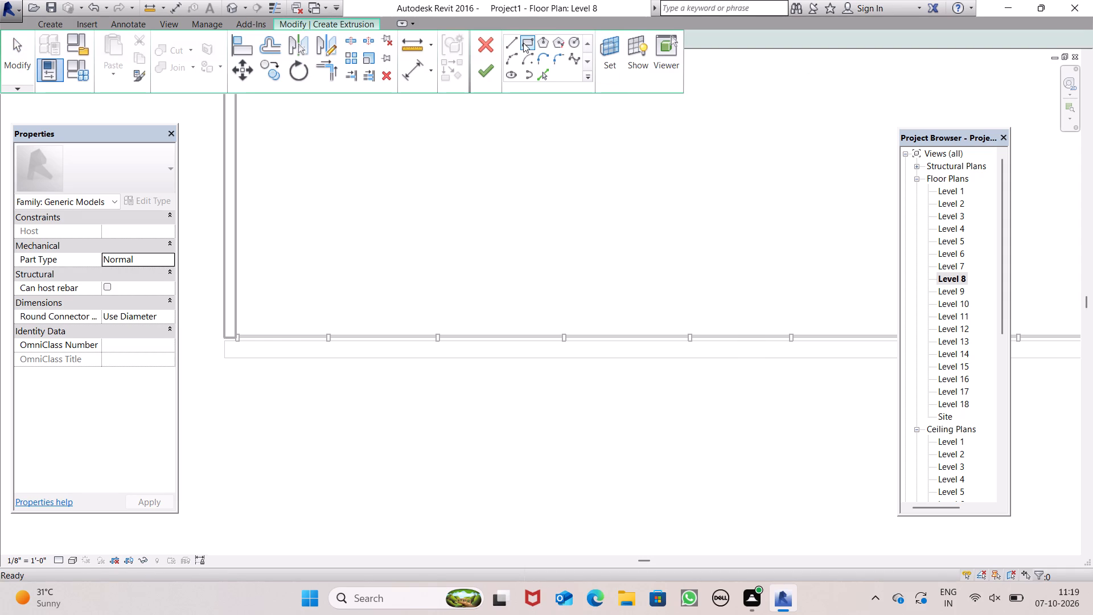
pyautogui.click(523, 43)
pyautogui.scroll(6, 241, 409)
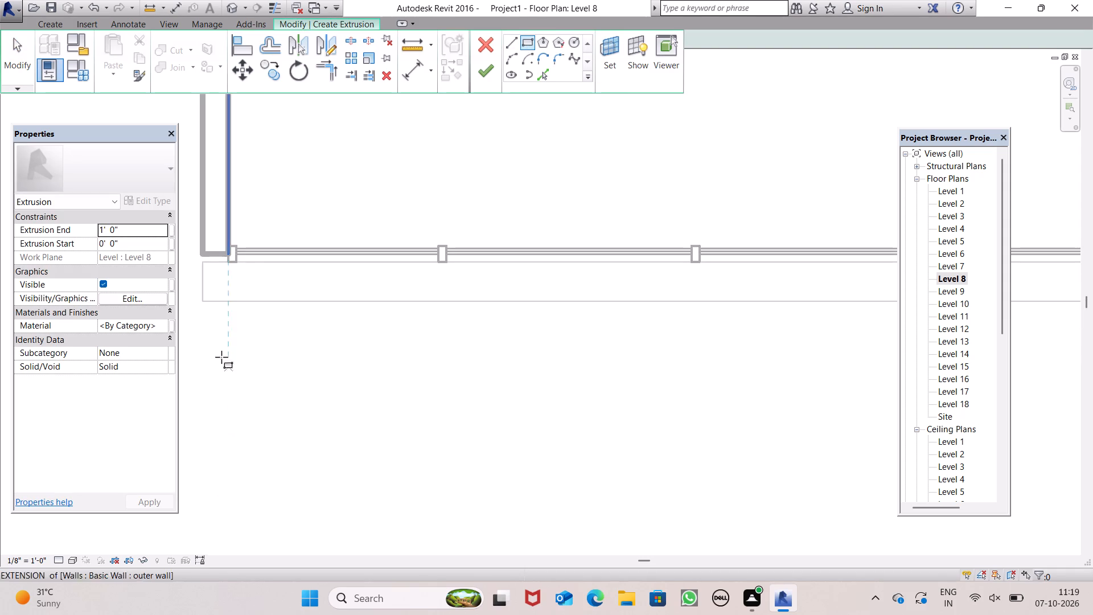
pyautogui.click(204, 263)
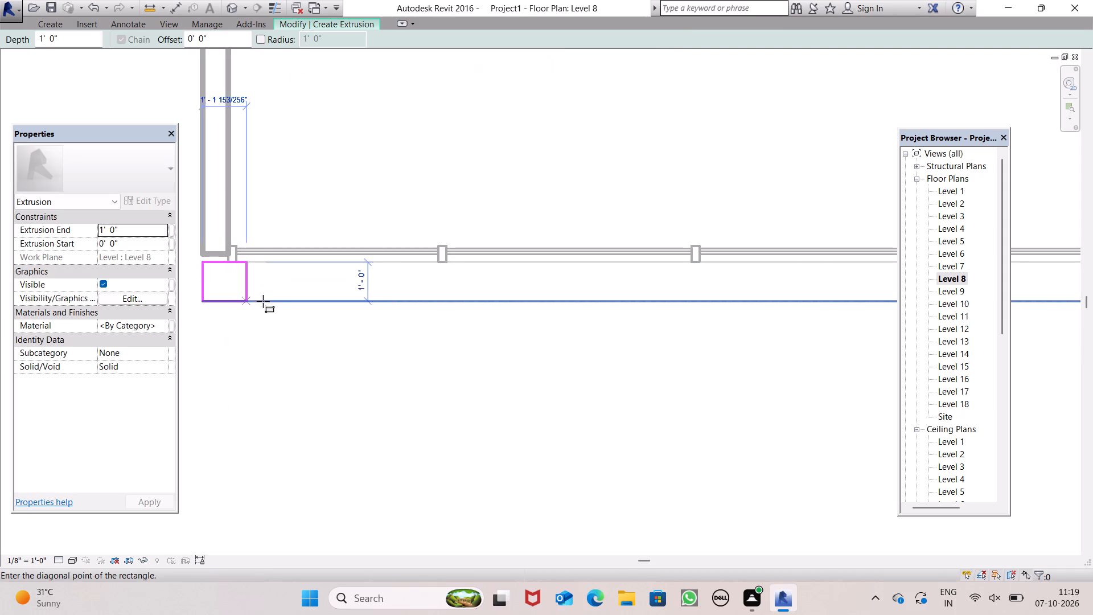
pyautogui.click(267, 304)
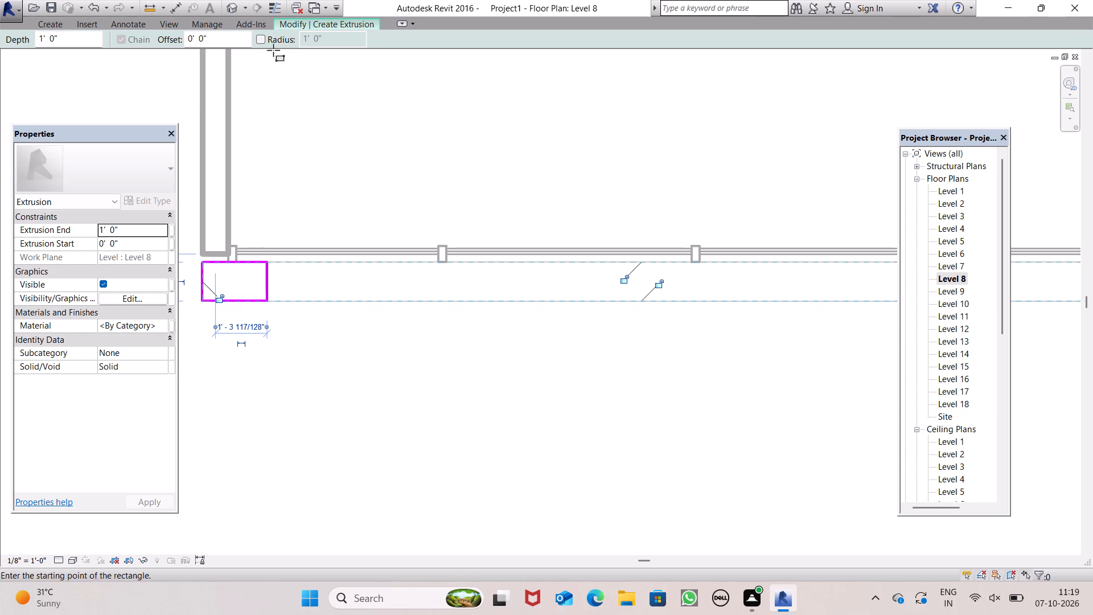
pyautogui.click(325, 24)
pyautogui.click(487, 78)
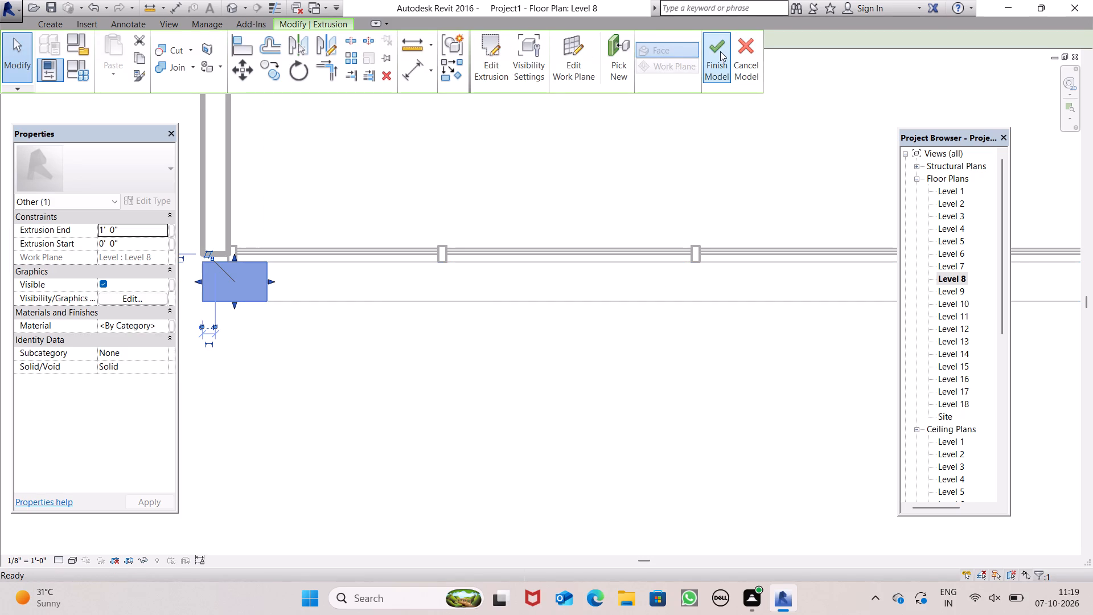
pyautogui.click(720, 51)
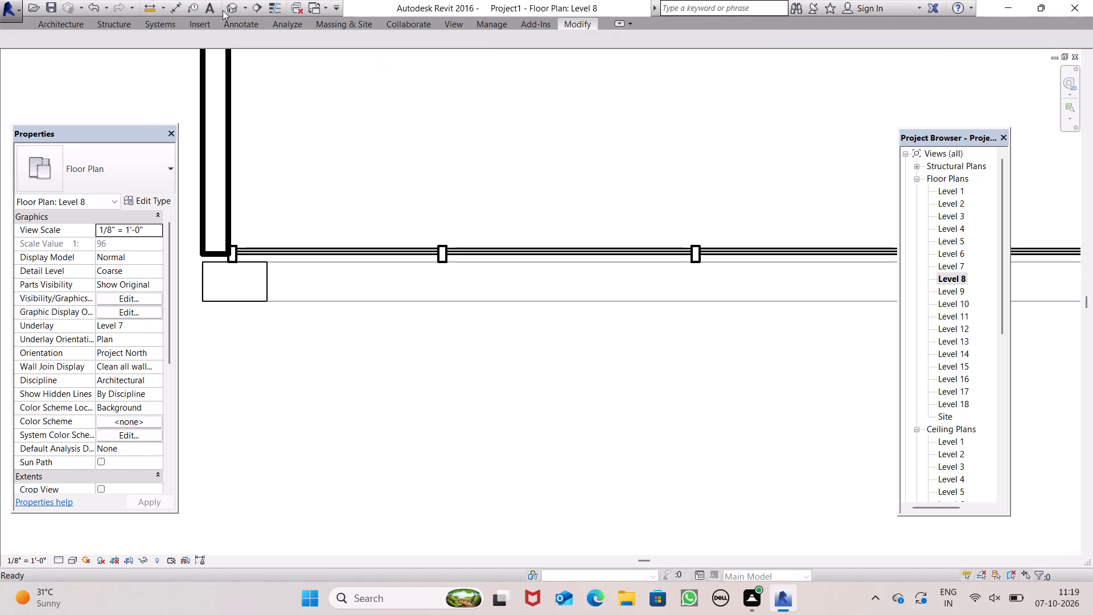
# In the 3D view, stretch the new block from the front face's left corner along the Level 8 floor edge, past the facade's midpoint.
pyautogui.click(228, 10)
pyautogui.scroll(1, 279, 528)
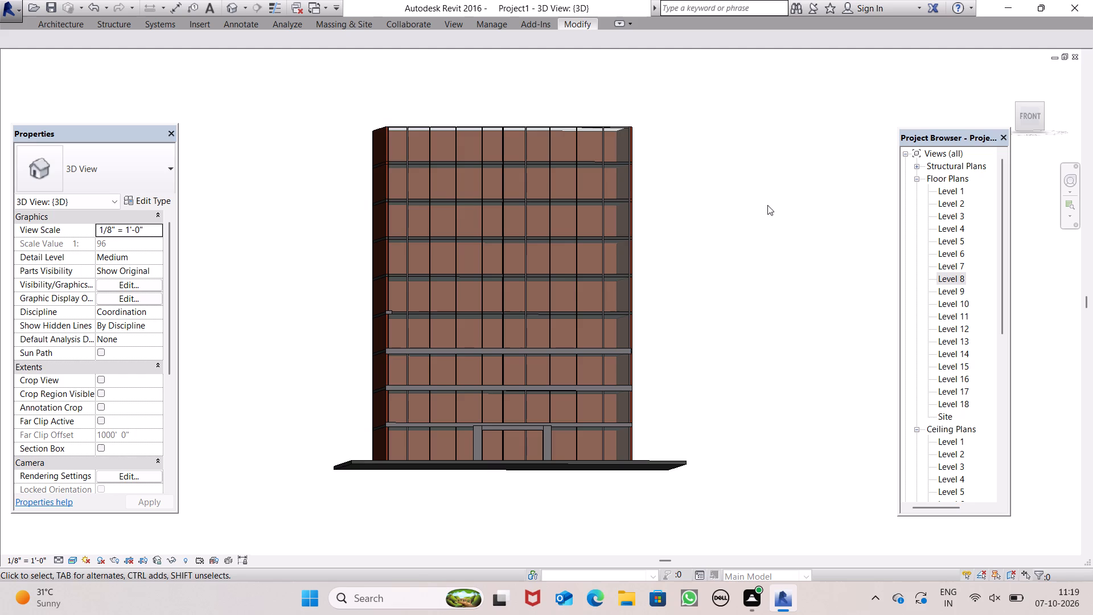
pyautogui.keyDown('shift'); pyautogui.moveTo(516, 345); pyautogui.dragTo(555, 432, button='middle'); pyautogui.keyUp('shift')
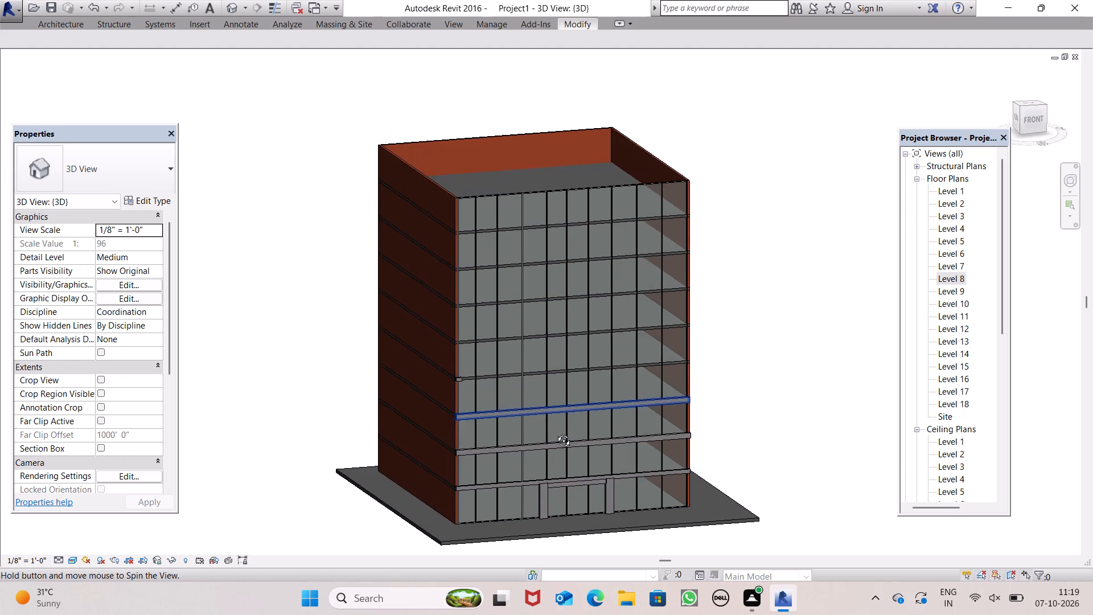
pyautogui.keyDown('shift'); pyautogui.moveTo(555, 432); pyautogui.dragTo(543, 436, button='middle'); pyautogui.keyUp('shift')
pyautogui.keyDown('shift'); pyautogui.scroll(1, 543, 436); pyautogui.keyUp('shift')
pyautogui.scroll(-1, 498, 391)
pyautogui.scroll(1, 494, 388)
pyautogui.scroll(-1, 480, 384)
pyautogui.scroll(7, 477, 384)
pyautogui.scroll(-1, 449, 376)
pyautogui.scroll(3, 449, 376)
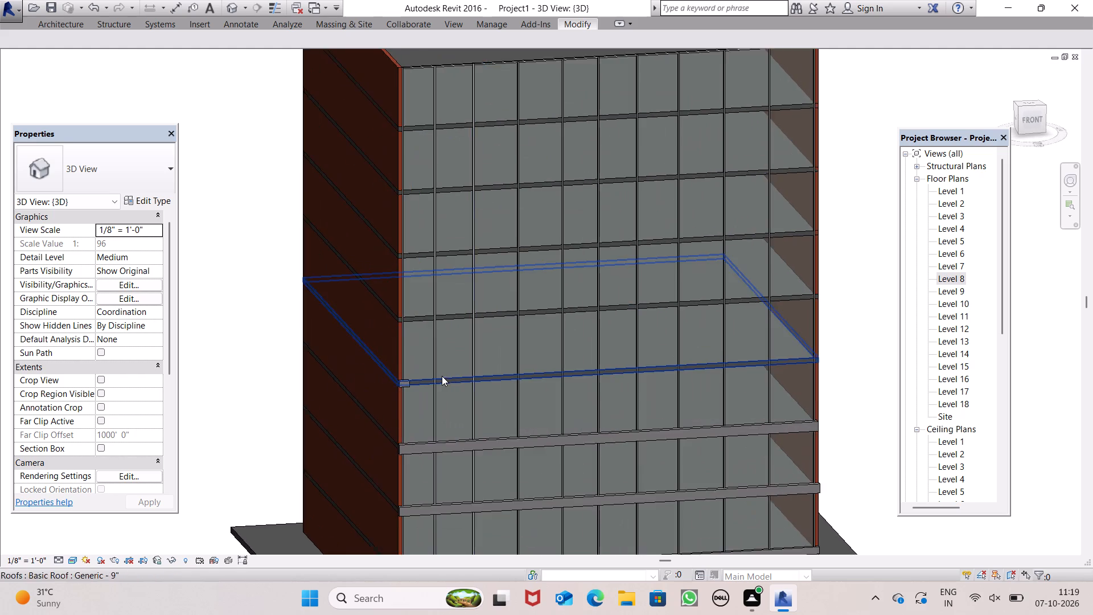
pyautogui.scroll(1, 442, 376)
pyautogui.click(363, 384)
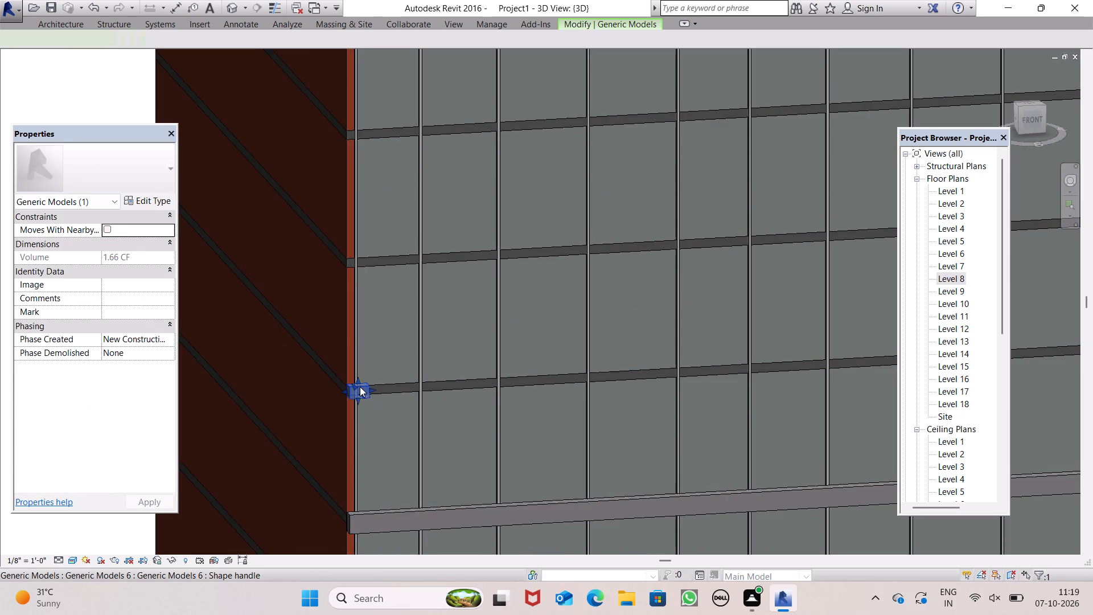
pyautogui.moveTo(372, 392); pyautogui.dragTo(775, 400)
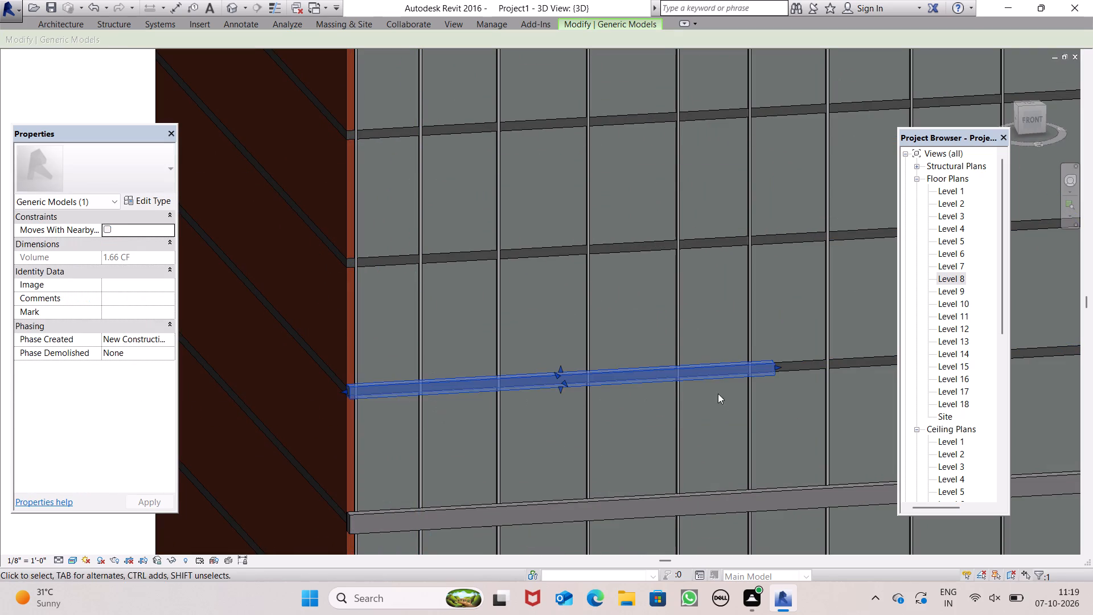
# Thicken the Level 8 ledge by extending its underside slightly downward and its top slightly upward.
pyautogui.scroll(7, 496, 399)
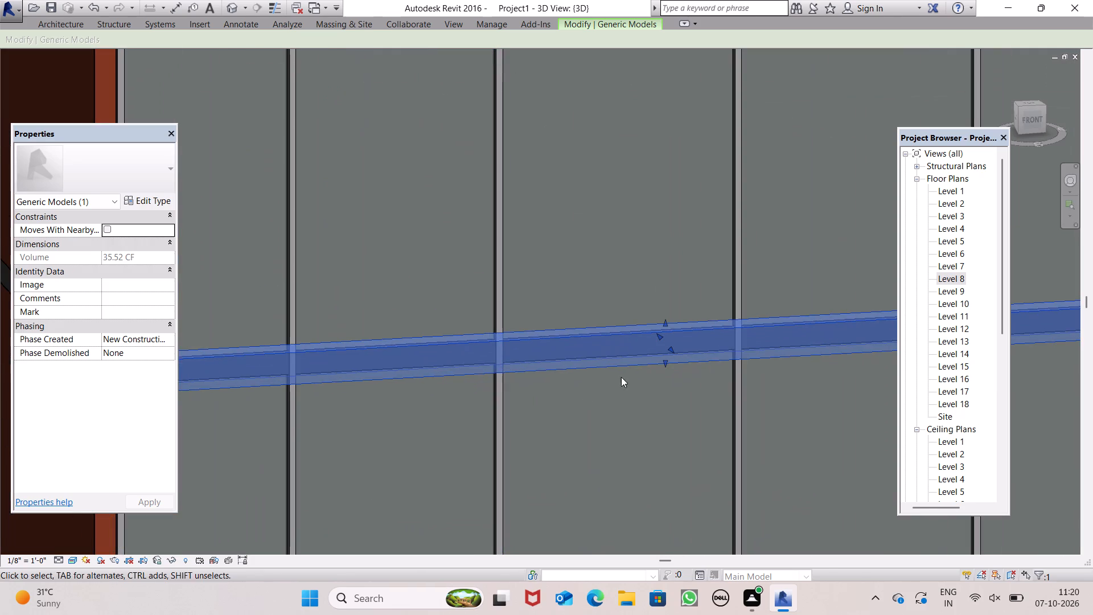
pyautogui.moveTo(664, 363); pyautogui.dragTo(664, 370)
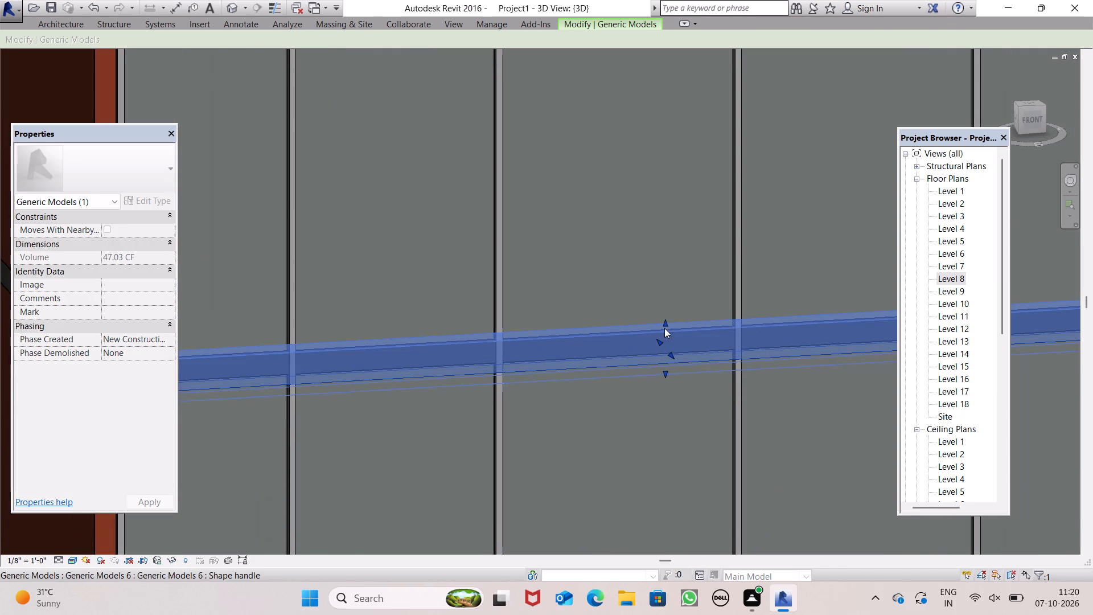
pyautogui.click(664, 321)
pyautogui.click(664, 315)
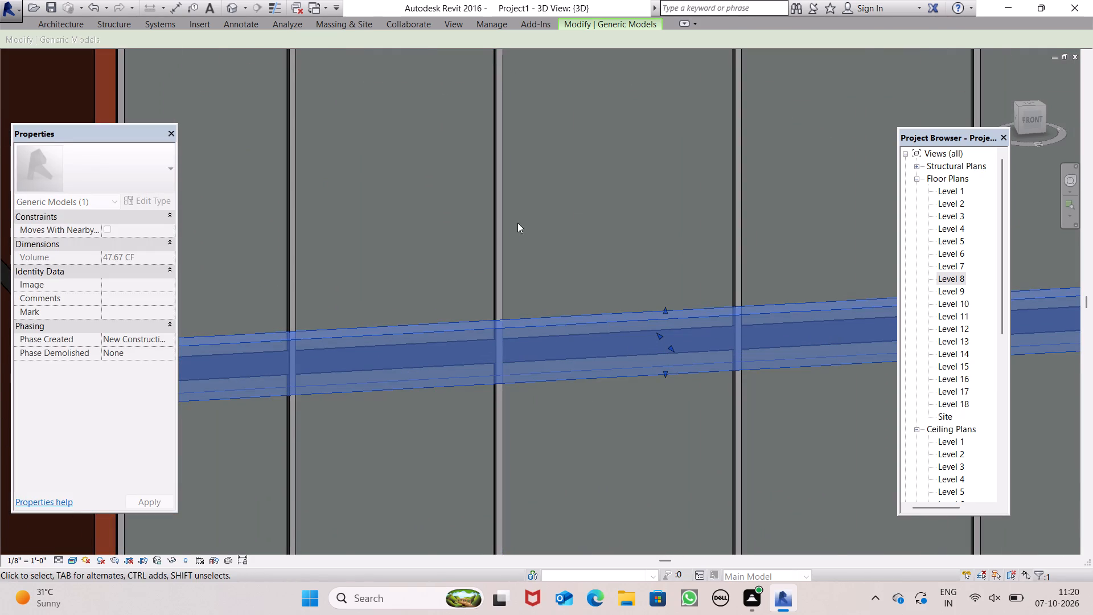
# Stretch the Level 8 ledge's free end along the floor edge to the front facade's right corner.
pyautogui.scroll(-7, 517, 223)
pyautogui.scroll(-7, 424, 233)
pyautogui.scroll(-4, 375, 265)
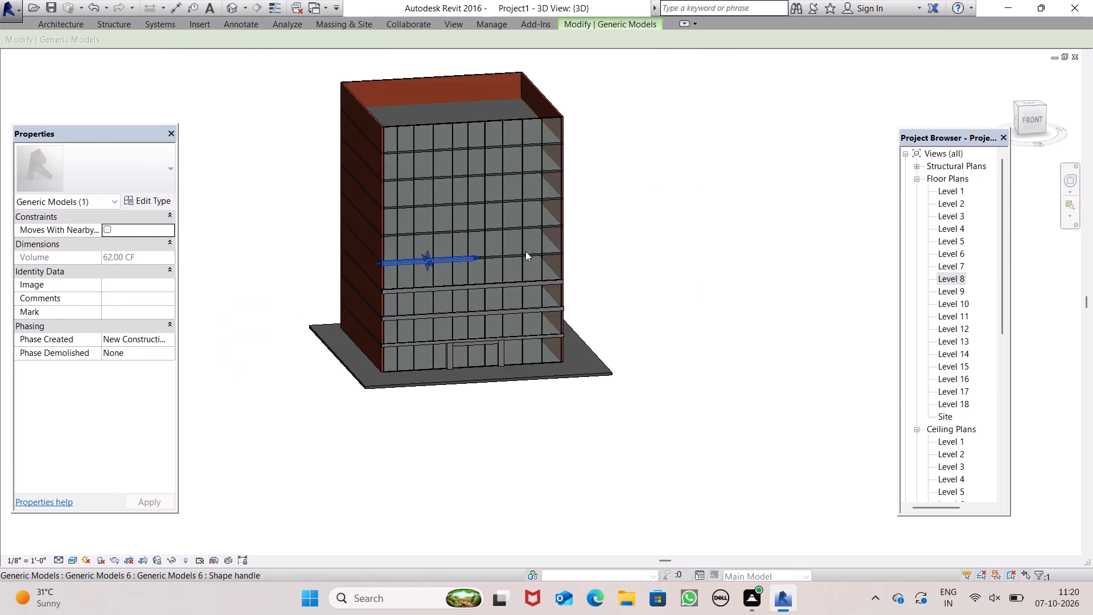
pyautogui.scroll(8, 574, 249)
pyautogui.scroll(3, 273, 277)
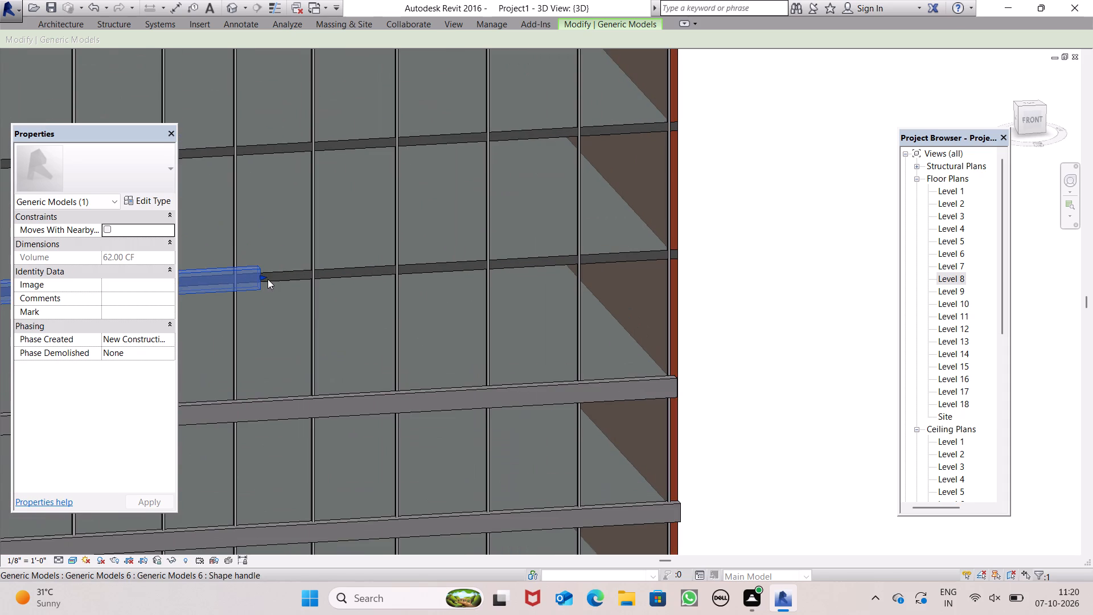
pyautogui.moveTo(264, 277); pyautogui.dragTo(672, 274)
pyautogui.click(678, 273)
pyautogui.click(684, 273)
pyautogui.doubleClick(684, 272)
# Extend the Level 8 ledge's right end until it is flush with the outer face of the right side wall.
pyautogui.scroll(6, 681, 260)
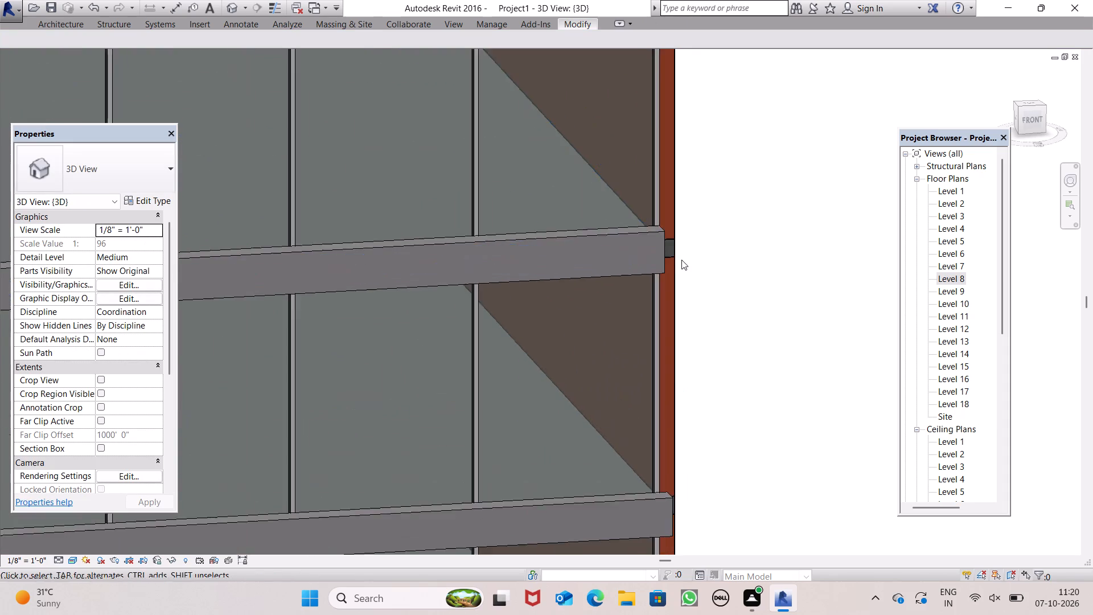
pyautogui.scroll(6, 681, 260)
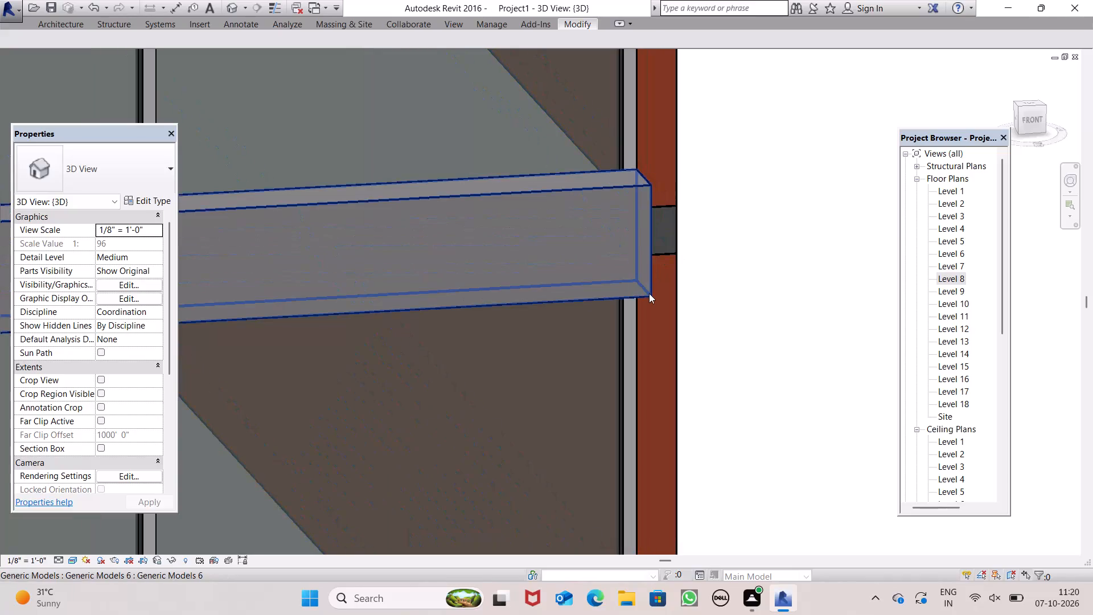
pyautogui.click(649, 293)
pyautogui.moveTo(649, 232); pyautogui.dragTo(663, 235)
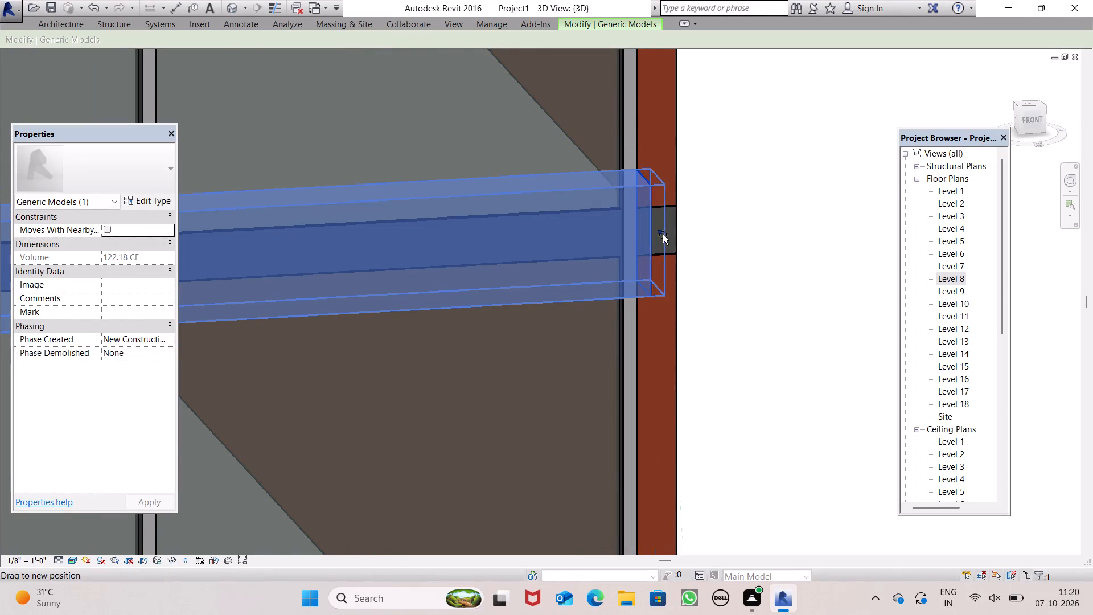
pyautogui.moveTo(663, 235); pyautogui.dragTo(680, 236)
pyautogui.moveTo(739, 257); pyautogui.dragTo(678, 280, button='middle')
pyautogui.scroll(-2, 787, 240)
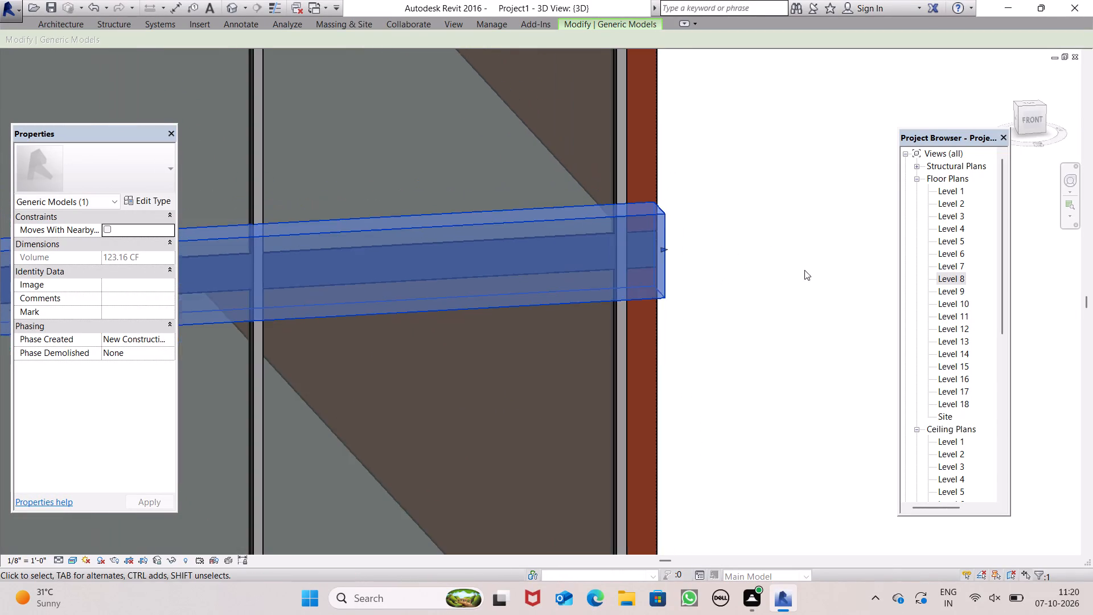
pyautogui.keyDown('shift'); pyautogui.moveTo(804, 270); pyautogui.dragTo(749, 311, button='middle'); pyautogui.keyUp('shift')
pyautogui.scroll(6, 721, 403)
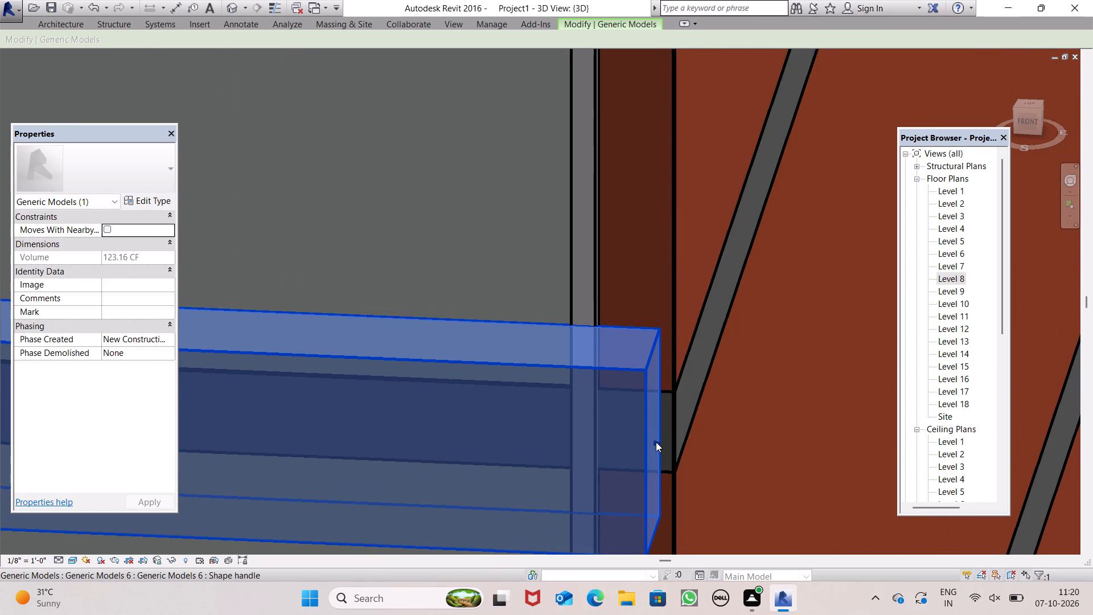
pyautogui.moveTo(656, 442); pyautogui.dragTo(669, 440)
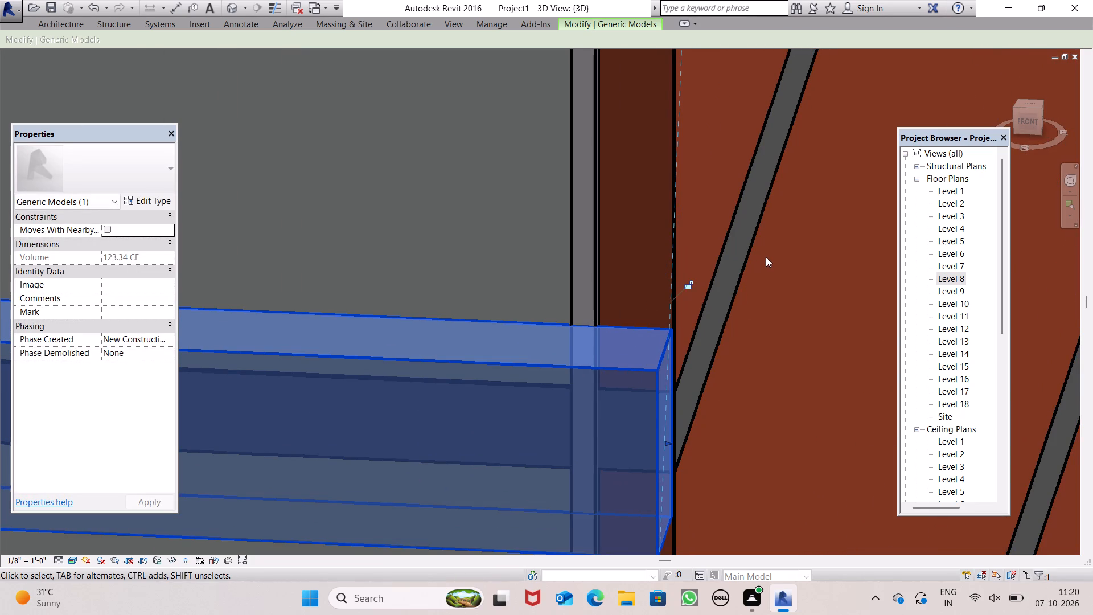
pyautogui.scroll(-14, 782, 250)
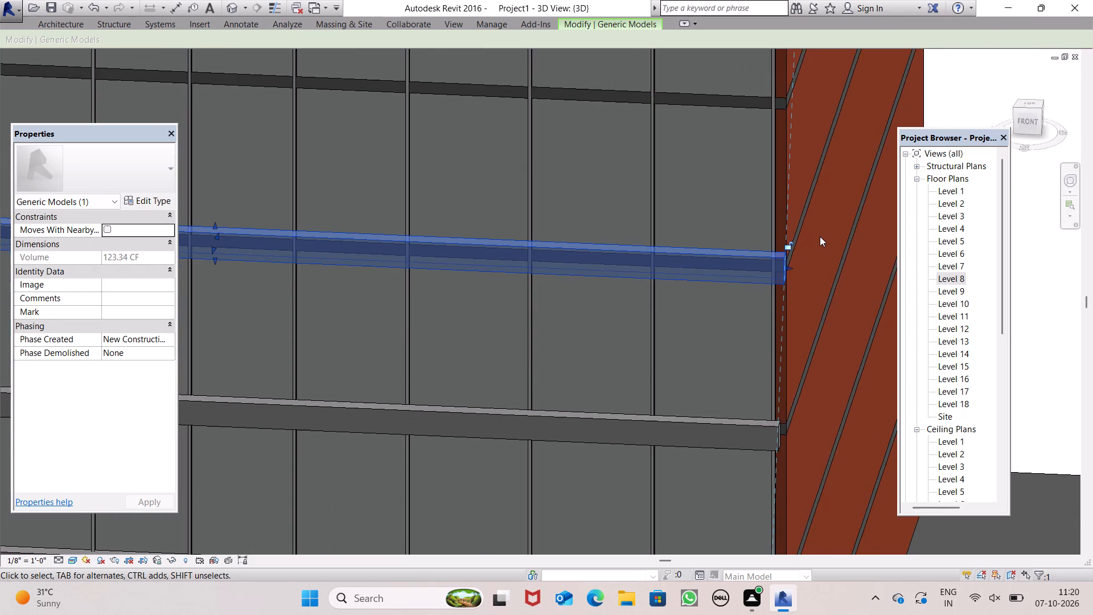
pyautogui.scroll(-15, 785, 244)
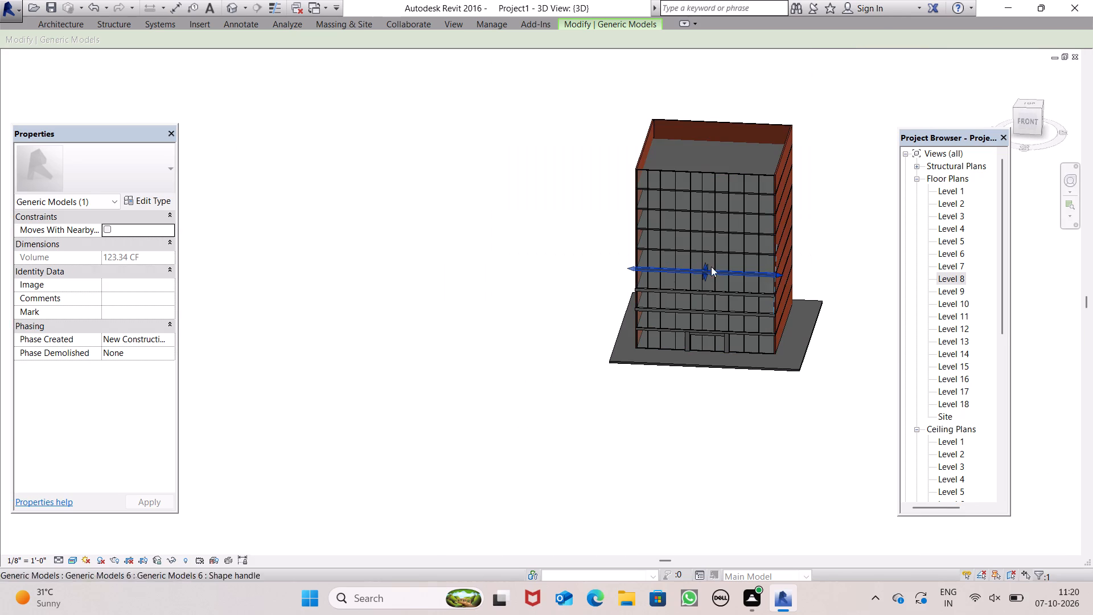
pyautogui.click(571, 247)
# Examine the front facade to see which floor edges have ledges.
pyautogui.scroll(5, 691, 245)
pyautogui.scroll(2, 728, 292)
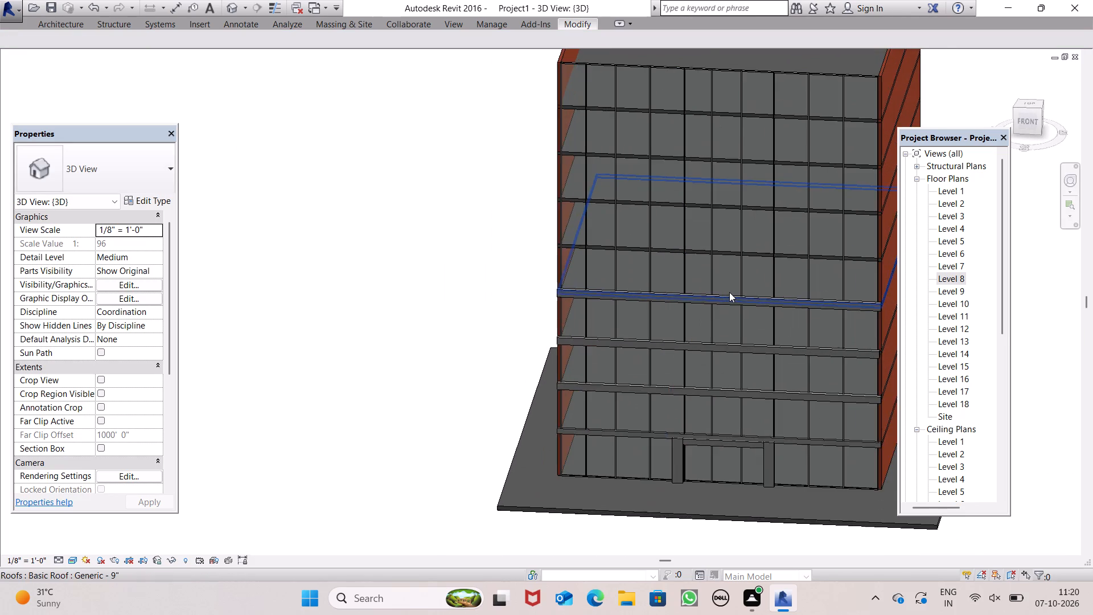
pyautogui.scroll(-5, 729, 292)
pyautogui.moveTo(723, 333); pyautogui.dragTo(758, 236, button='middle')
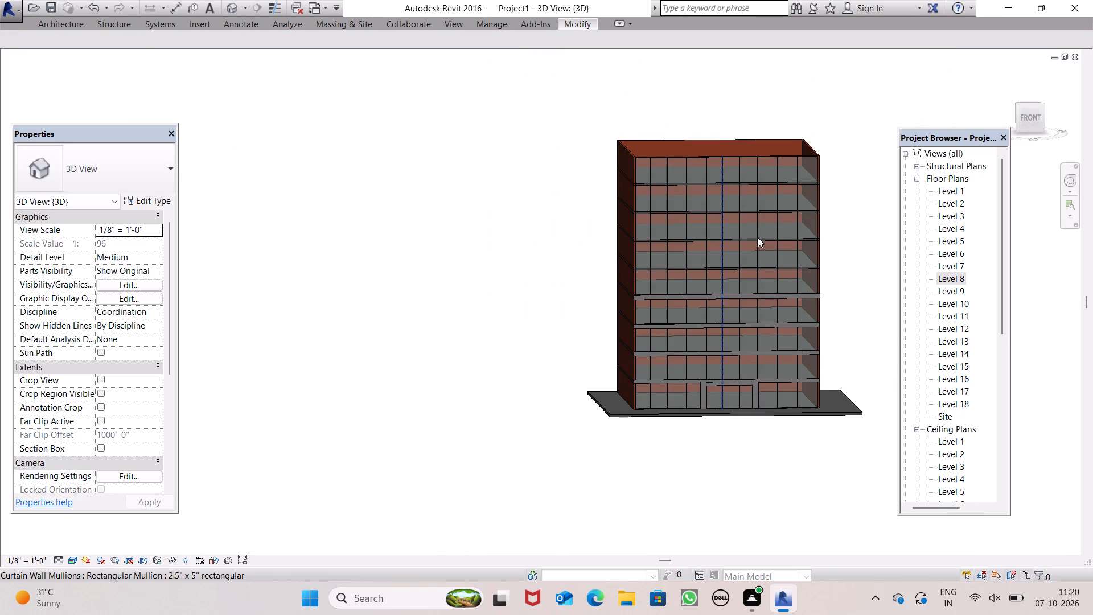
pyautogui.scroll(7, 790, 307)
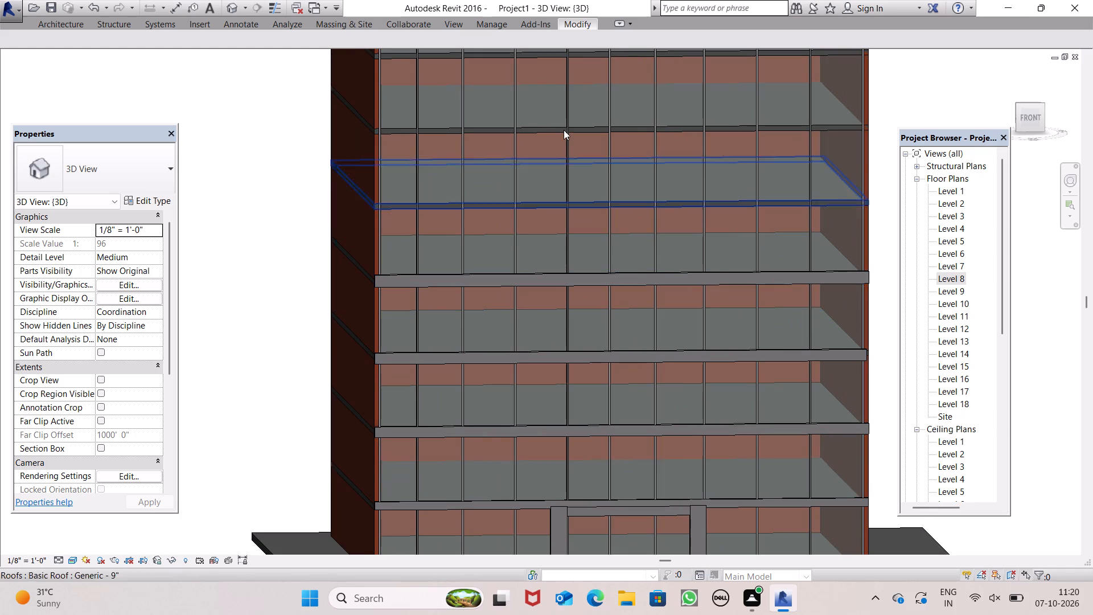
pyautogui.scroll(-6, 524, 204)
pyautogui.scroll(1, 571, 168)
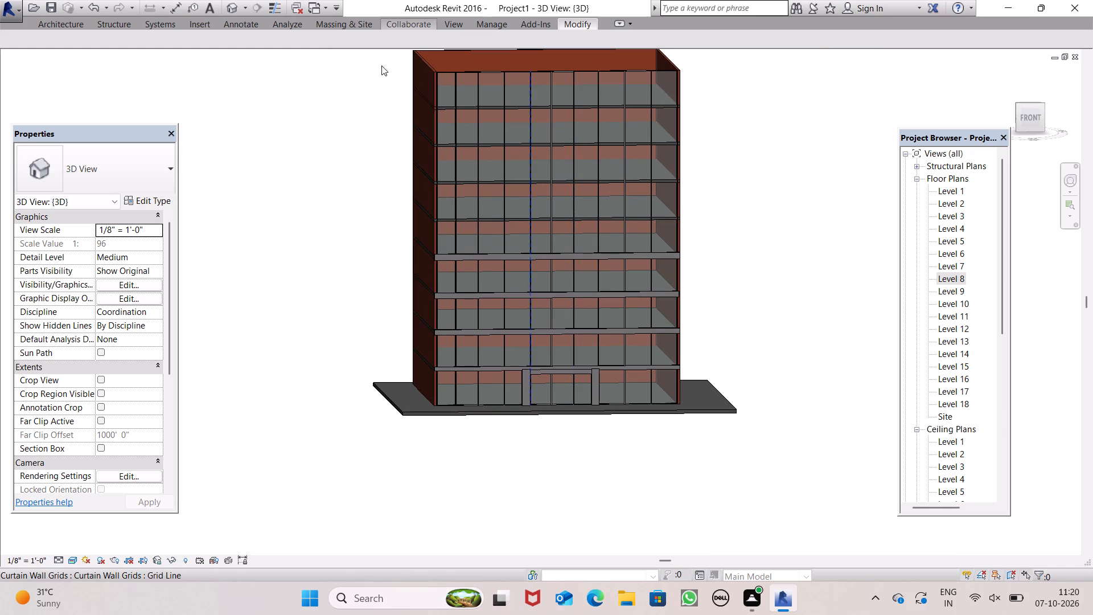
# Open the Level 11 and Level 9 floor plans to check the outline along the front curtain wall.
pyautogui.click(79, 24)
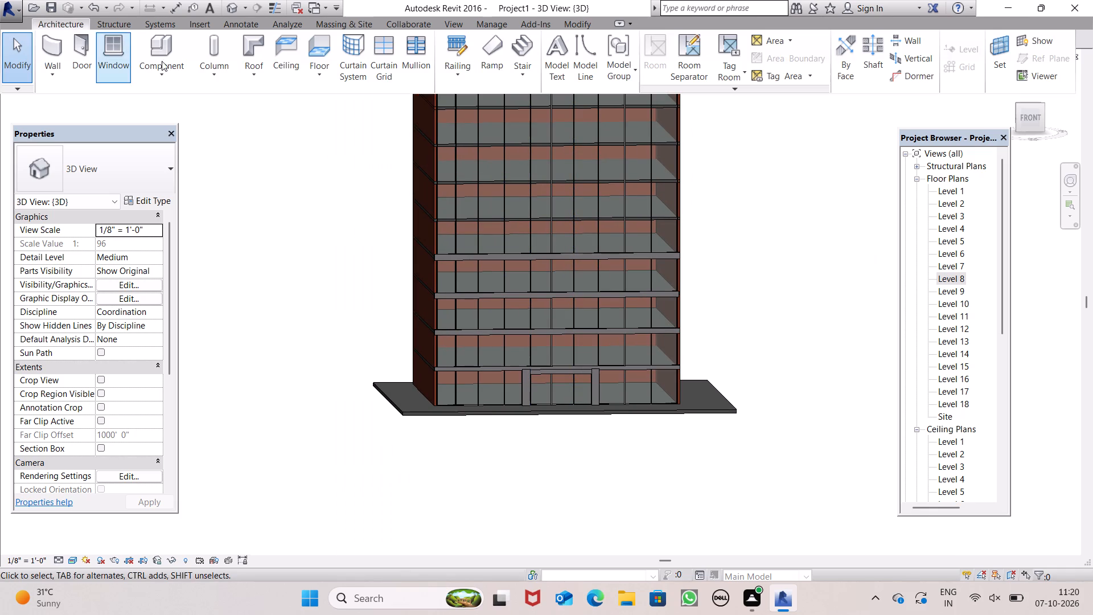
pyautogui.click(961, 317)
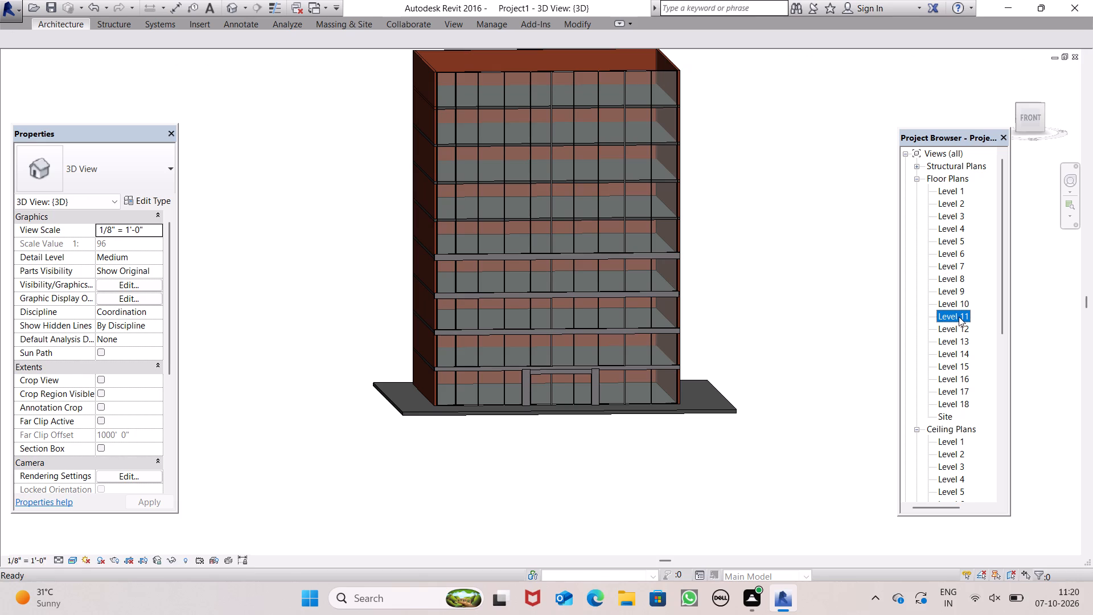
pyautogui.click(959, 317)
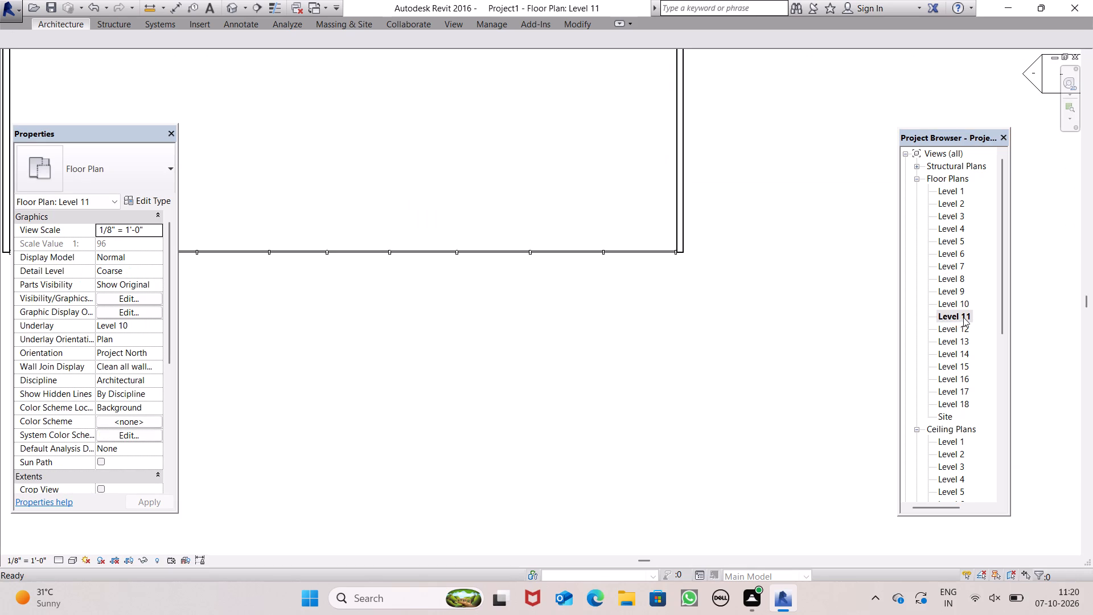
pyautogui.doubleClick(954, 295)
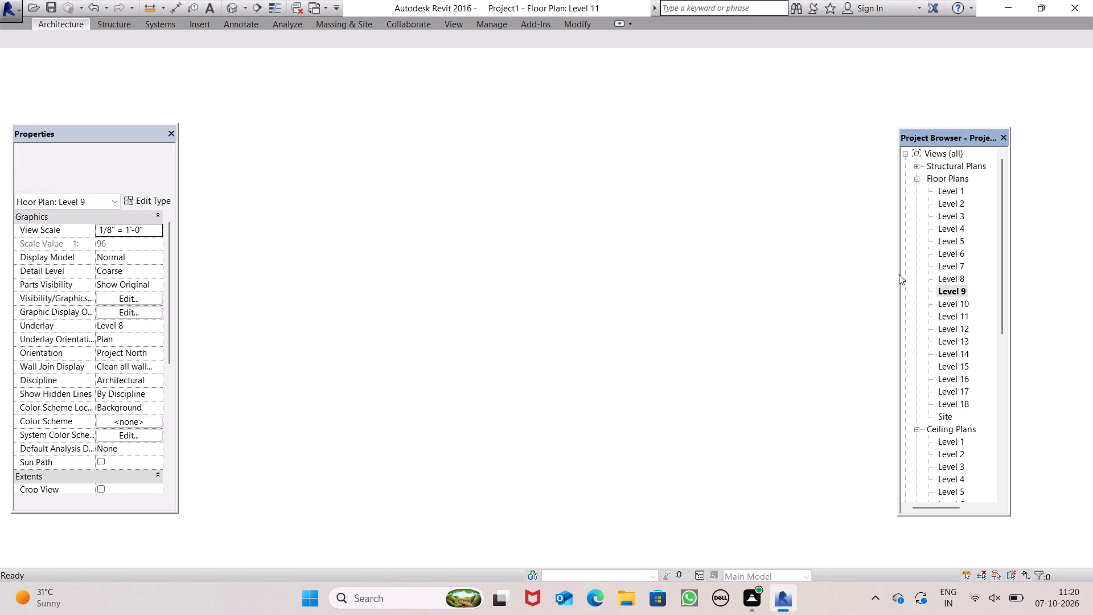
pyautogui.scroll(-7, 886, 265)
pyautogui.scroll(-12, 818, 162)
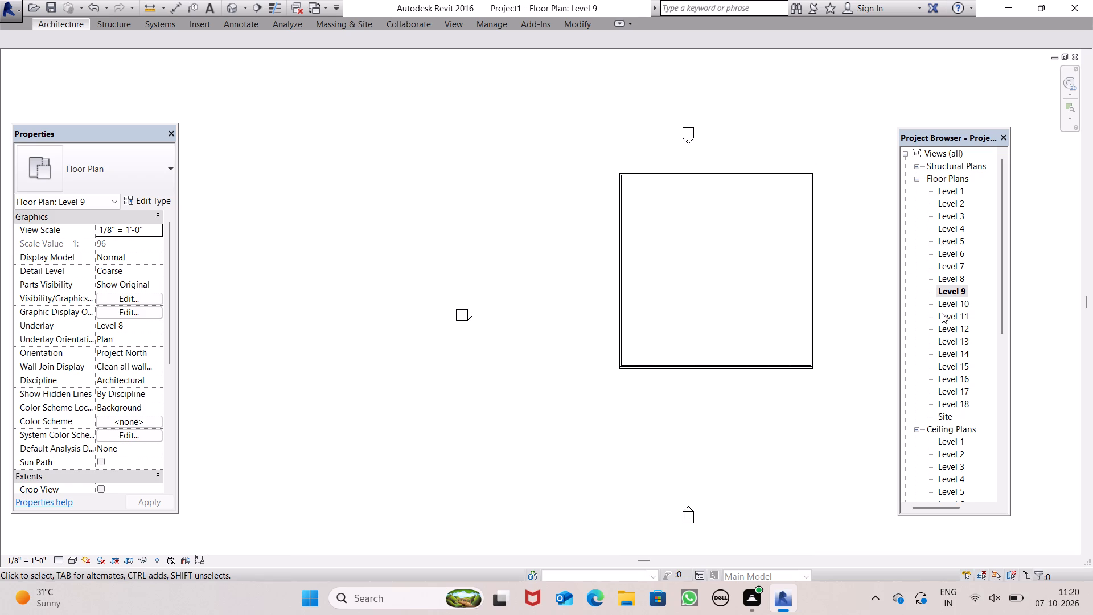
# On the Level 10 floor plan, start an in-place model in the Generic Models category, keeping the default name.
pyautogui.doubleClick(956, 306)
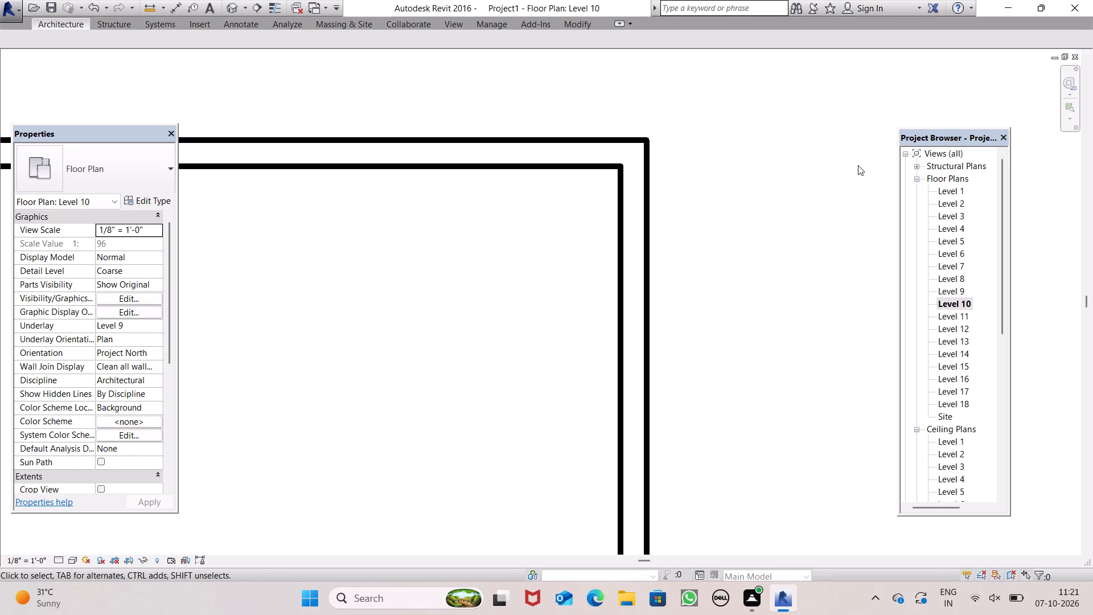
pyautogui.scroll(-7, 729, 152)
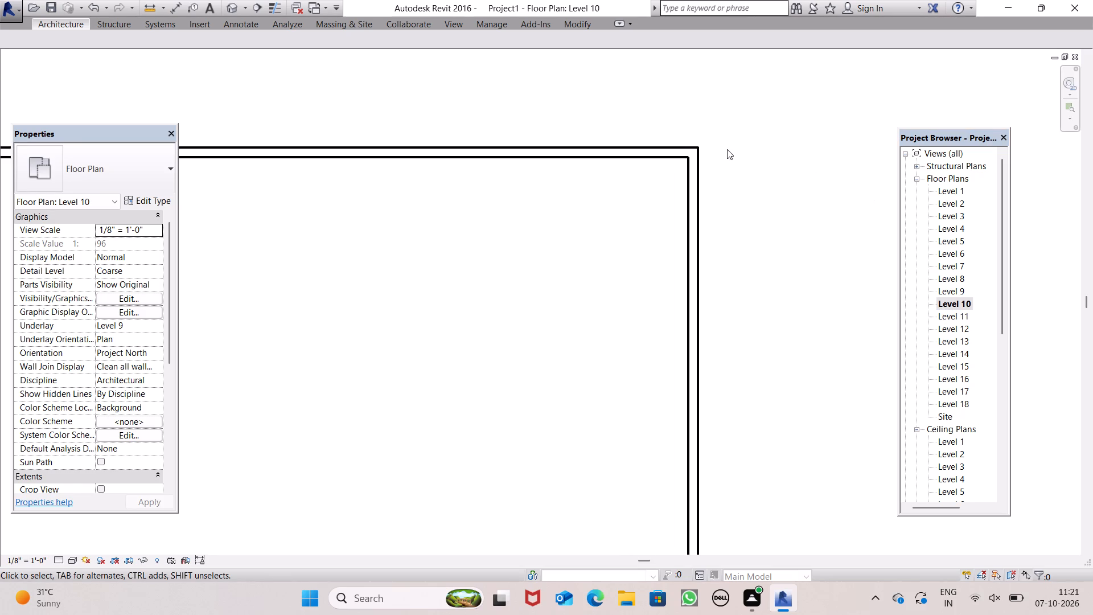
pyautogui.scroll(-2, 726, 147)
pyautogui.scroll(-13, 760, 71)
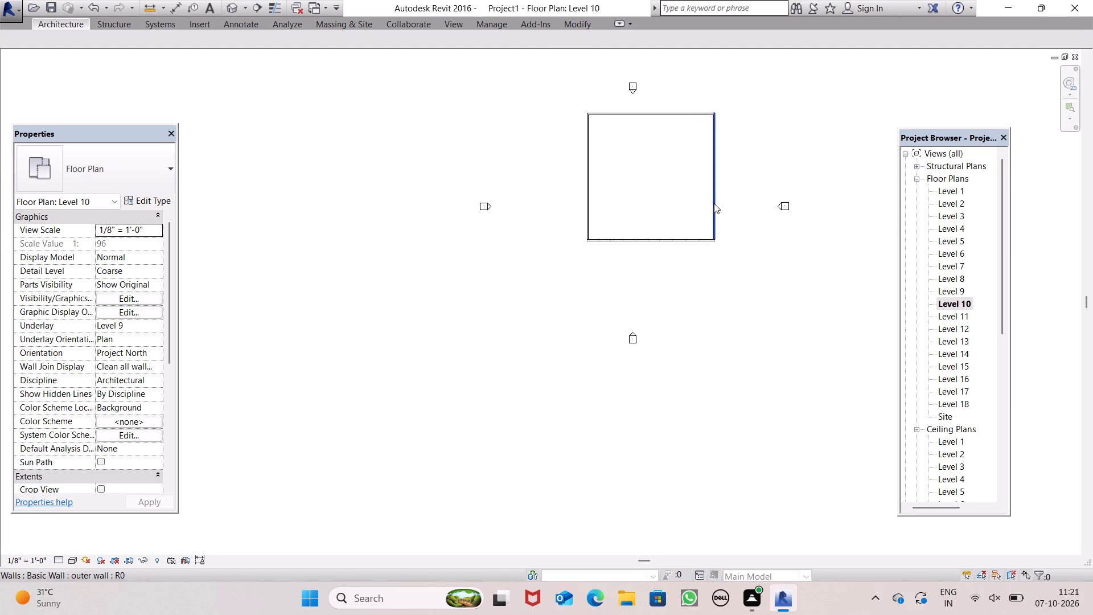
pyautogui.scroll(9, 714, 203)
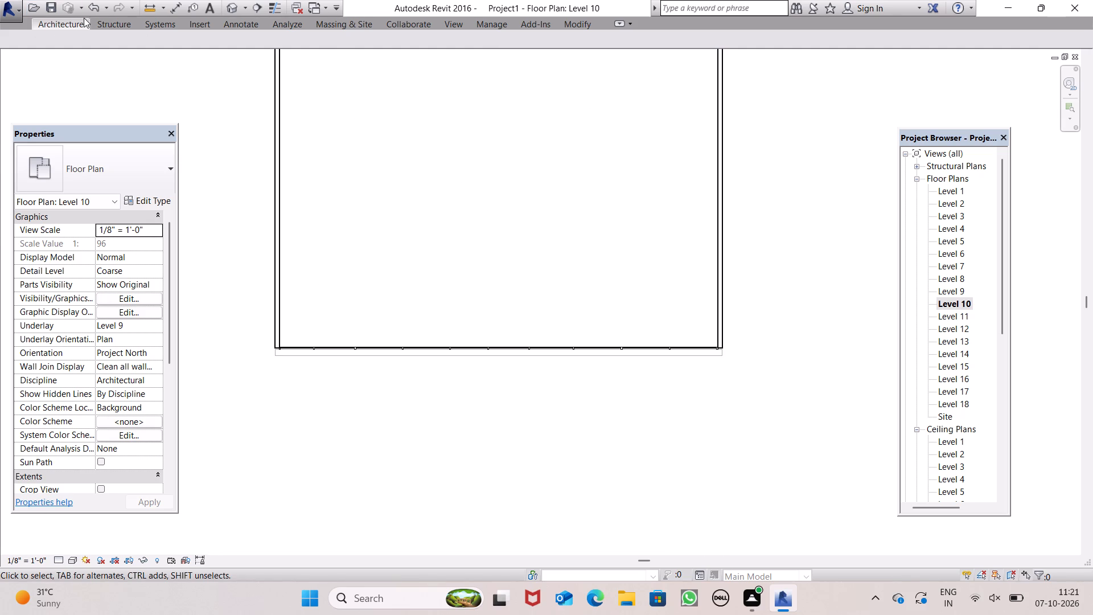
pyautogui.click(75, 21)
pyautogui.click(176, 71)
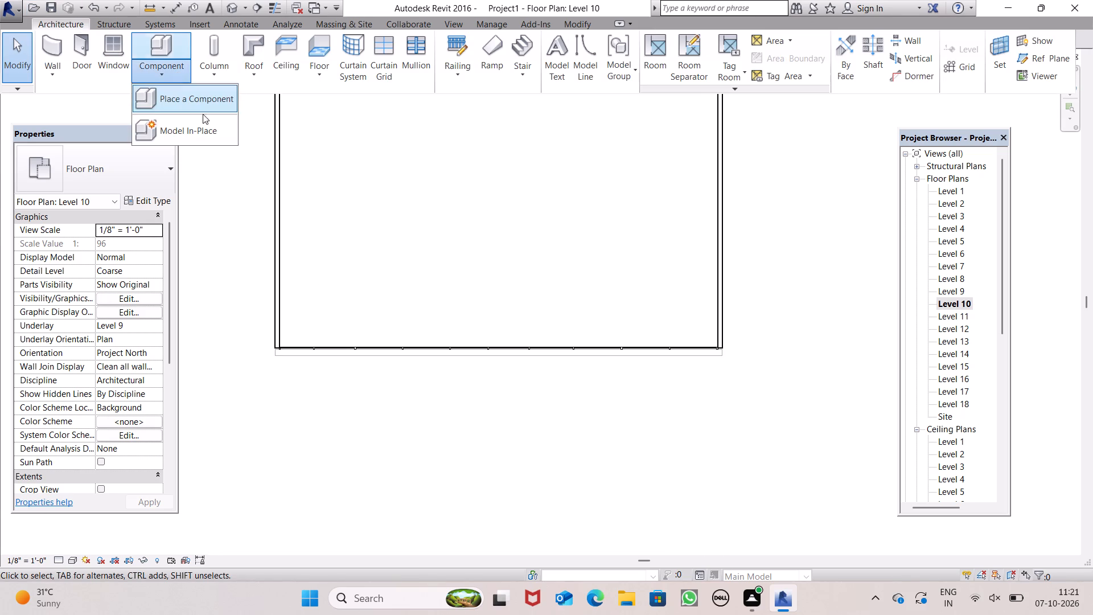
pyautogui.click(199, 127)
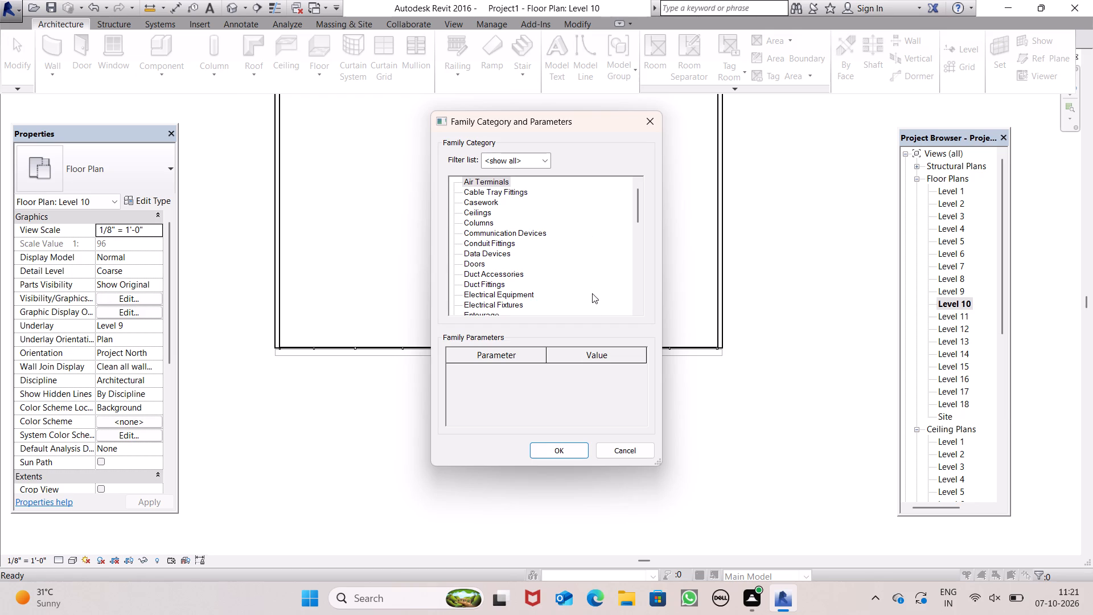
pyautogui.scroll(-4, 512, 275)
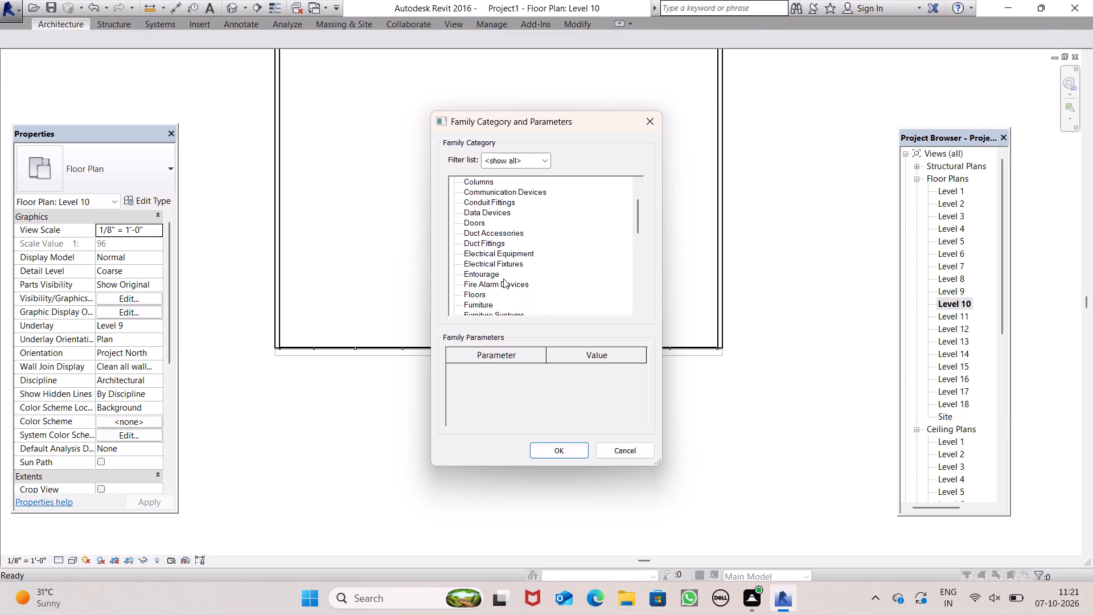
pyautogui.scroll(-2, 480, 293)
pyautogui.click(480, 304)
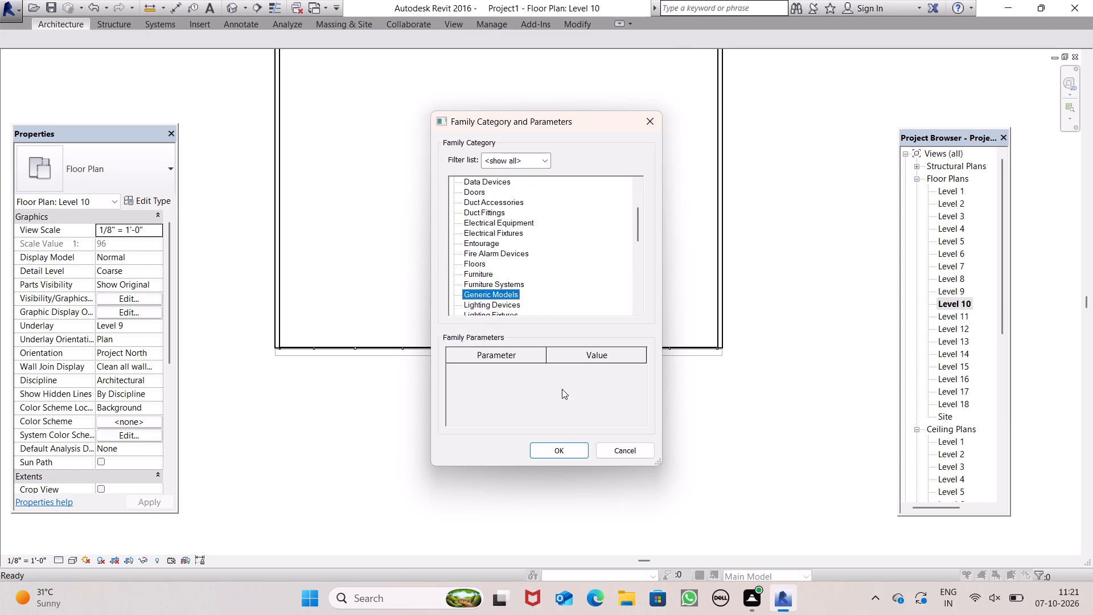
pyautogui.click(560, 449)
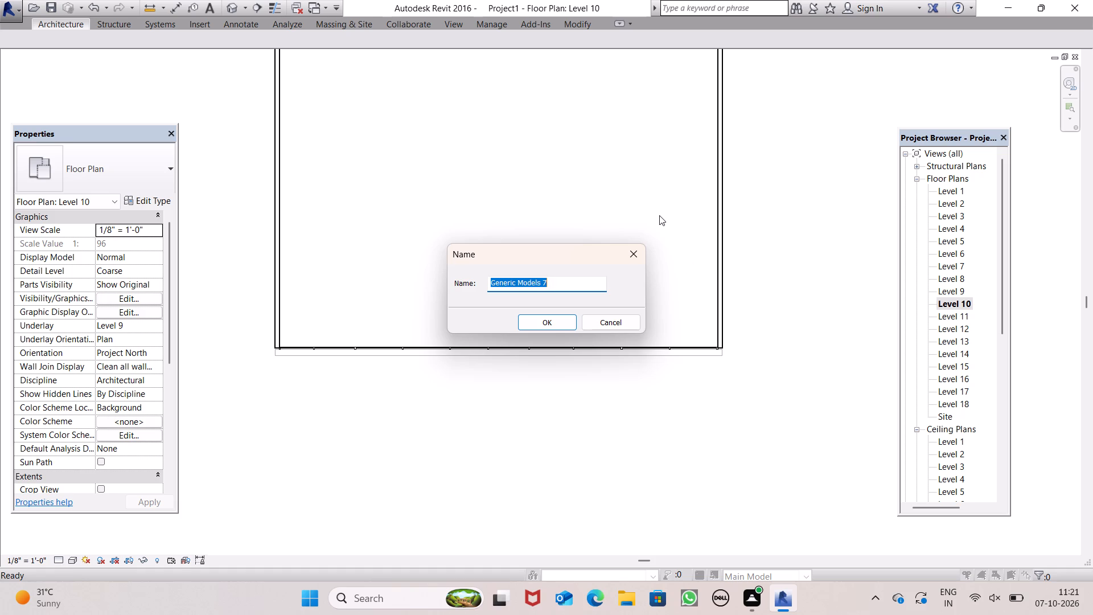
pyautogui.click(532, 320)
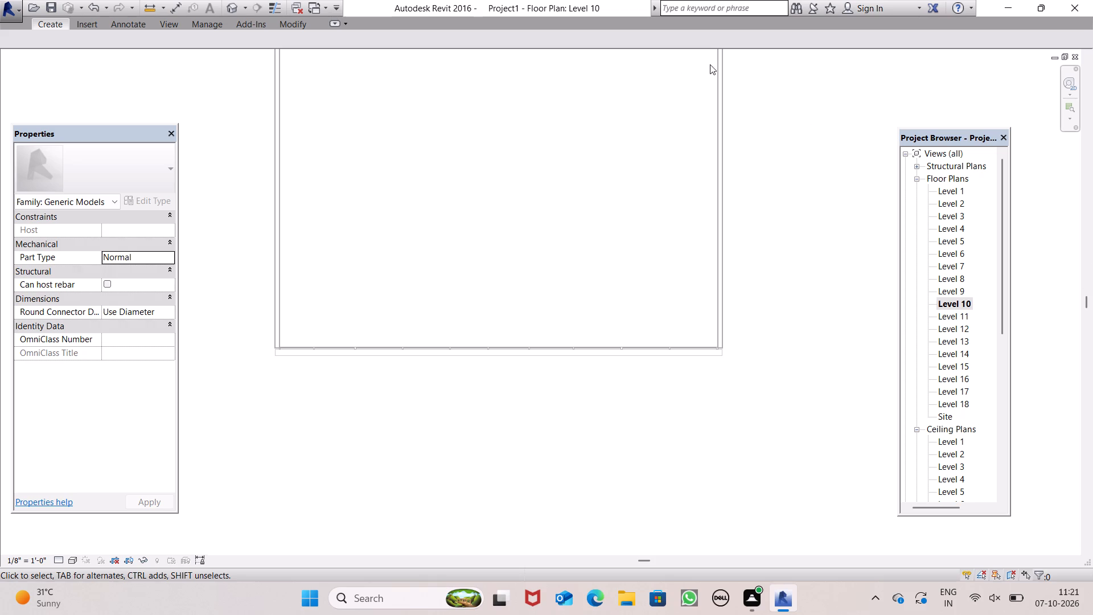
# Extrude a rectangle about 1'-7 1/2" by 1'-0" outside the curtain wall's front-left corner with 1'-0" depth, and finish the in-place model.
pyautogui.click(56, 24)
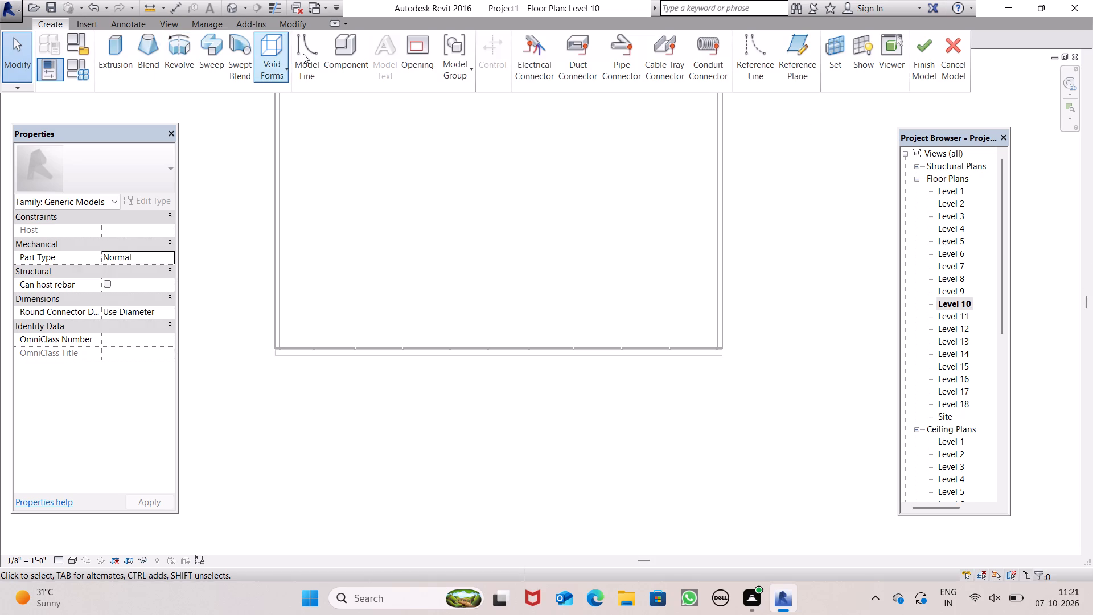
pyautogui.click(120, 35)
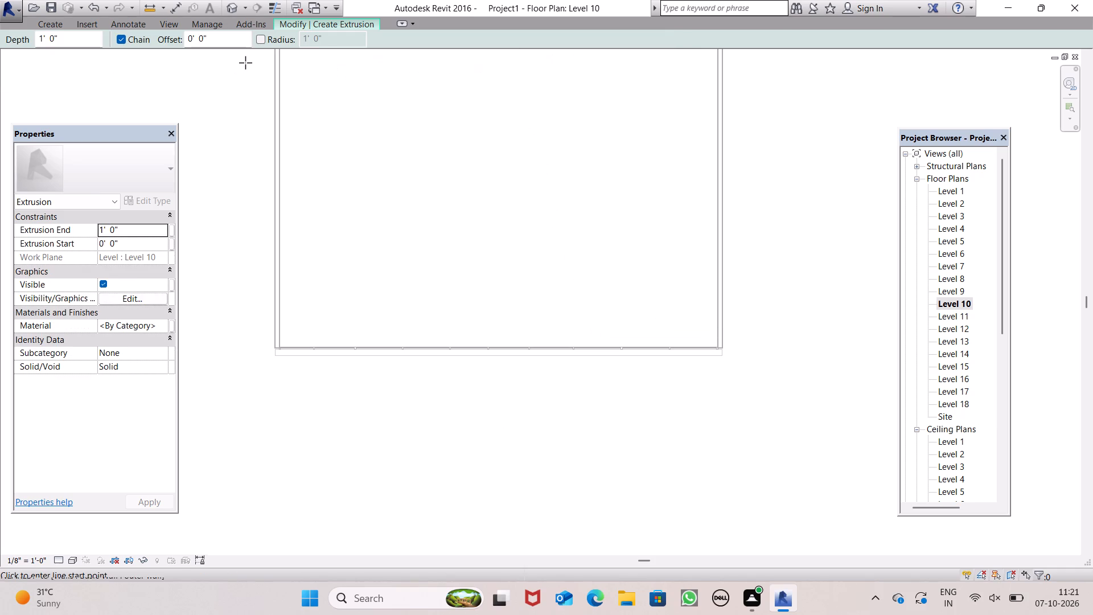
pyautogui.click(310, 23)
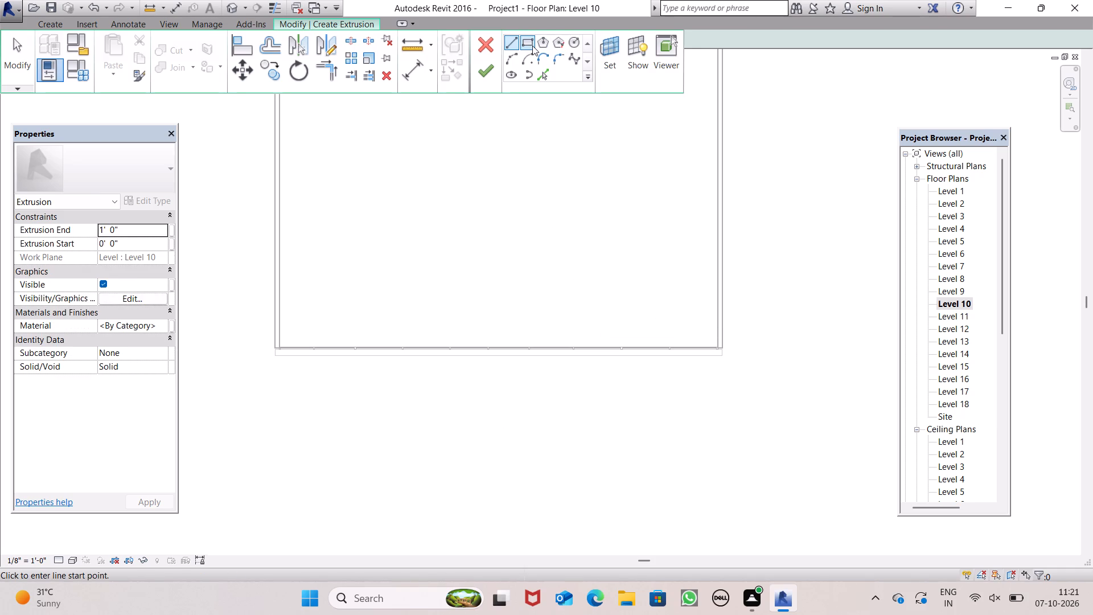
pyautogui.click(532, 46)
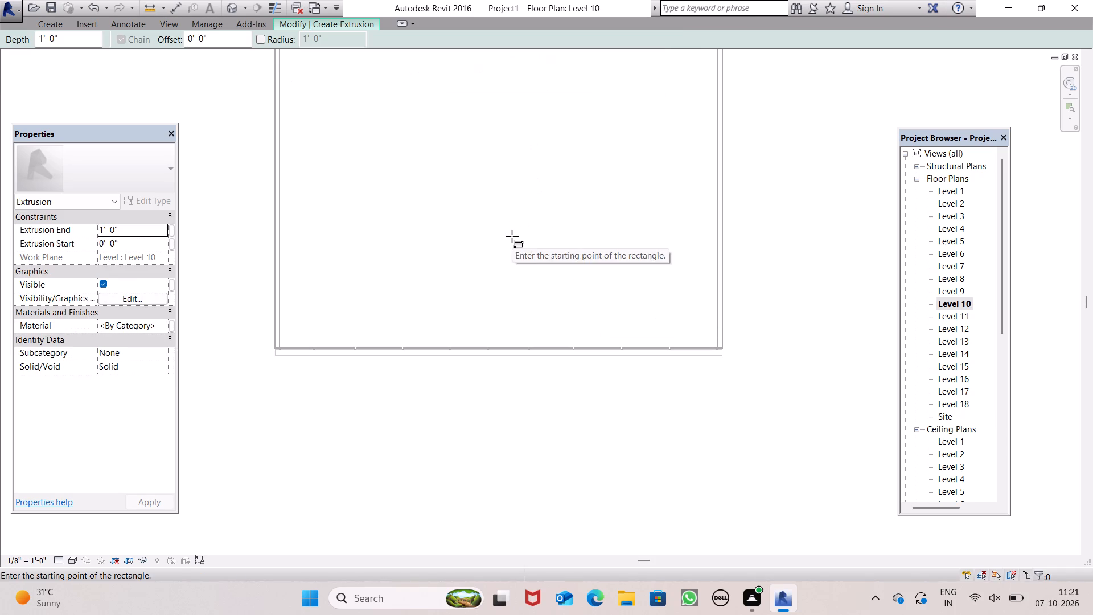
pyautogui.scroll(7, 281, 359)
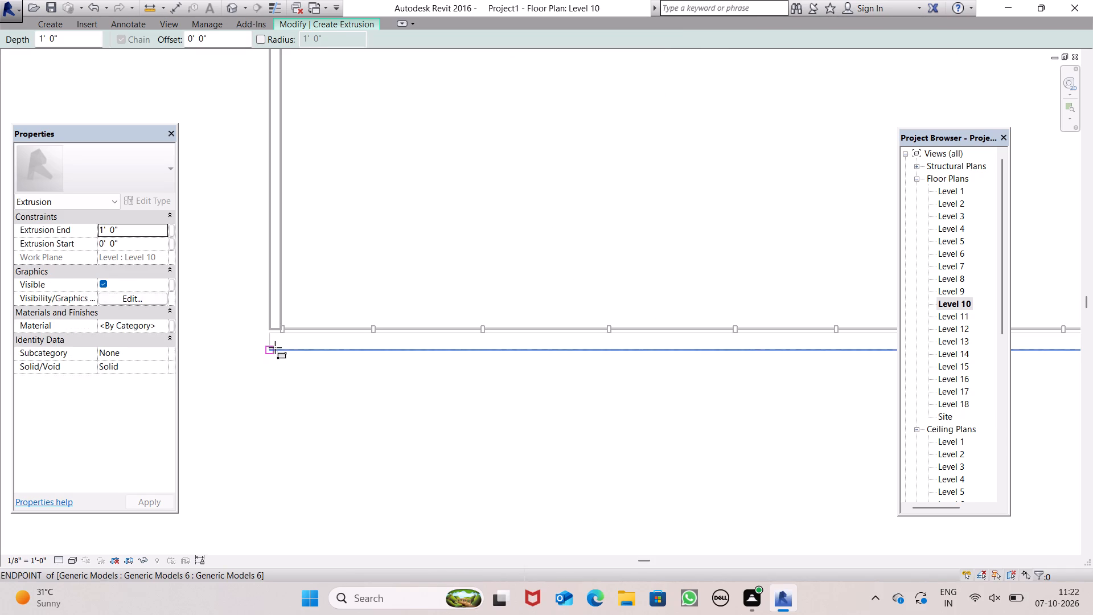
pyautogui.scroll(4, 270, 341)
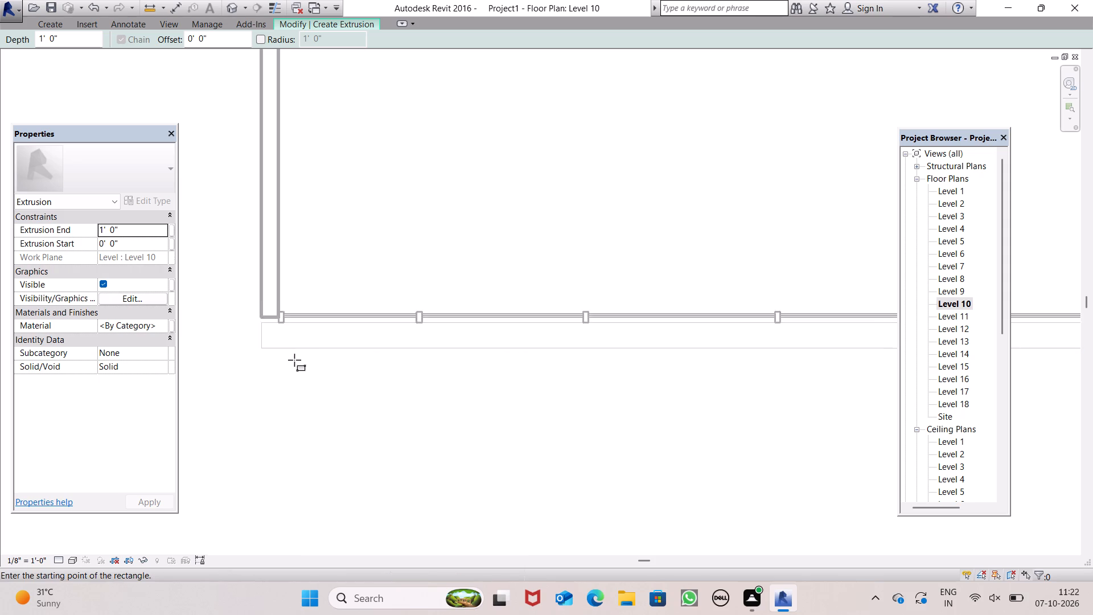
pyautogui.scroll(2, 294, 360)
pyautogui.click(260, 306)
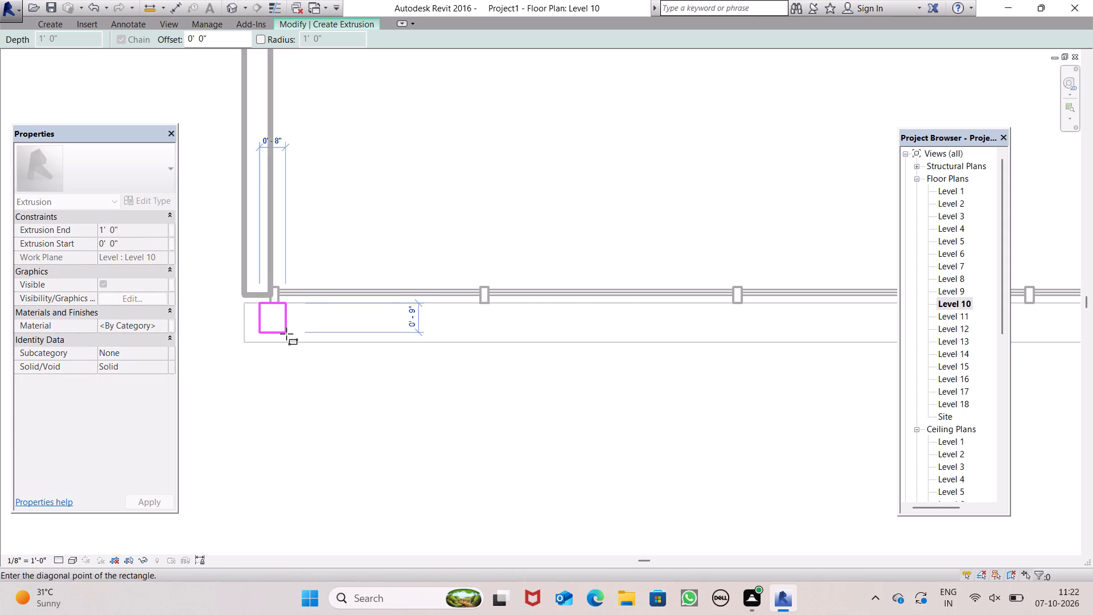
pyautogui.click(323, 346)
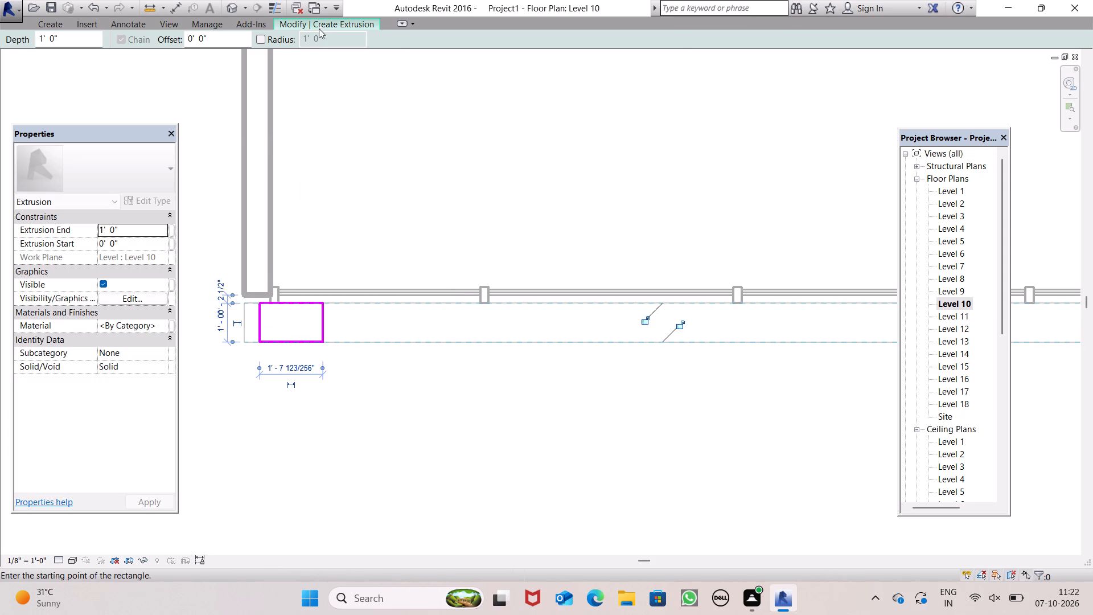
pyautogui.click(320, 27)
pyautogui.click(484, 72)
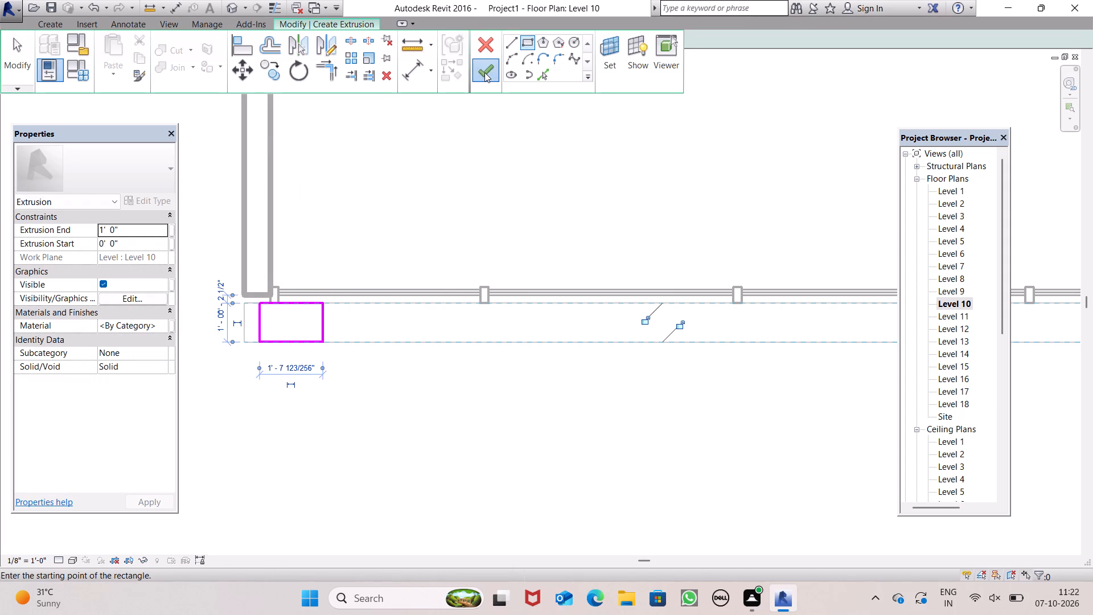
pyautogui.click(712, 52)
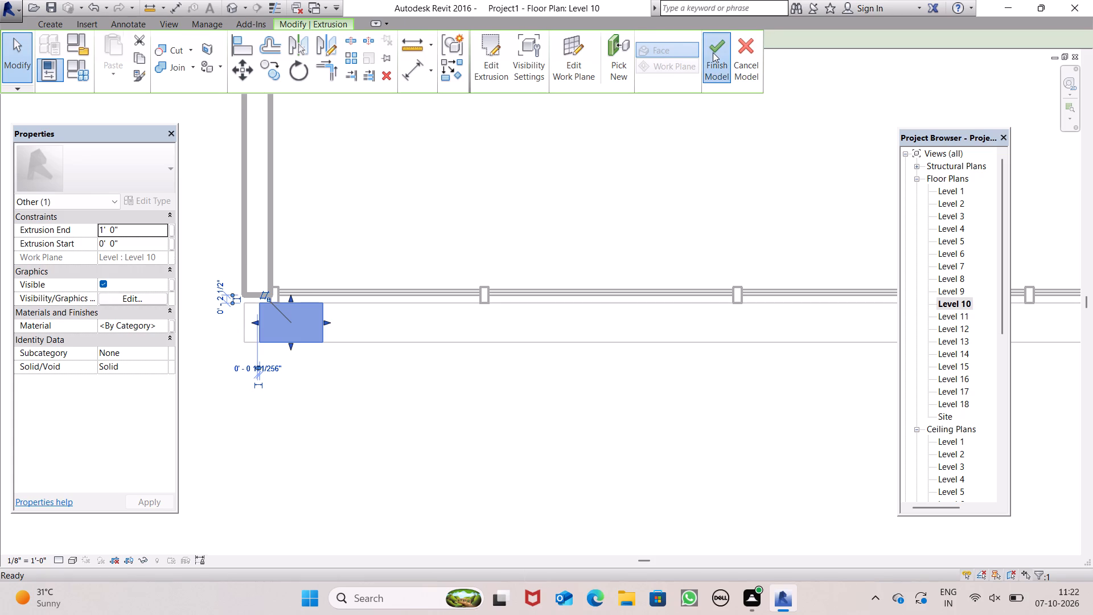
pyautogui.scroll(-4, 564, 202)
pyautogui.click(326, 204)
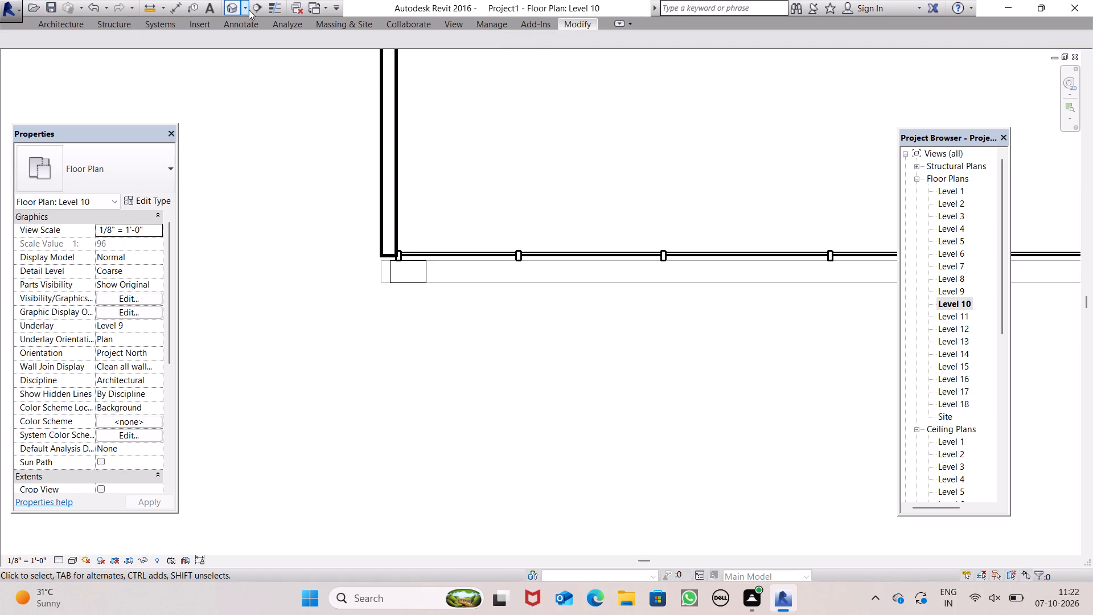
# In the 3D view, stretch the new Level 10 block's left end until it is flush with the left side wall's outer face.
pyautogui.click(229, 10)
pyautogui.scroll(1, 434, 252)
pyautogui.scroll(4, 438, 205)
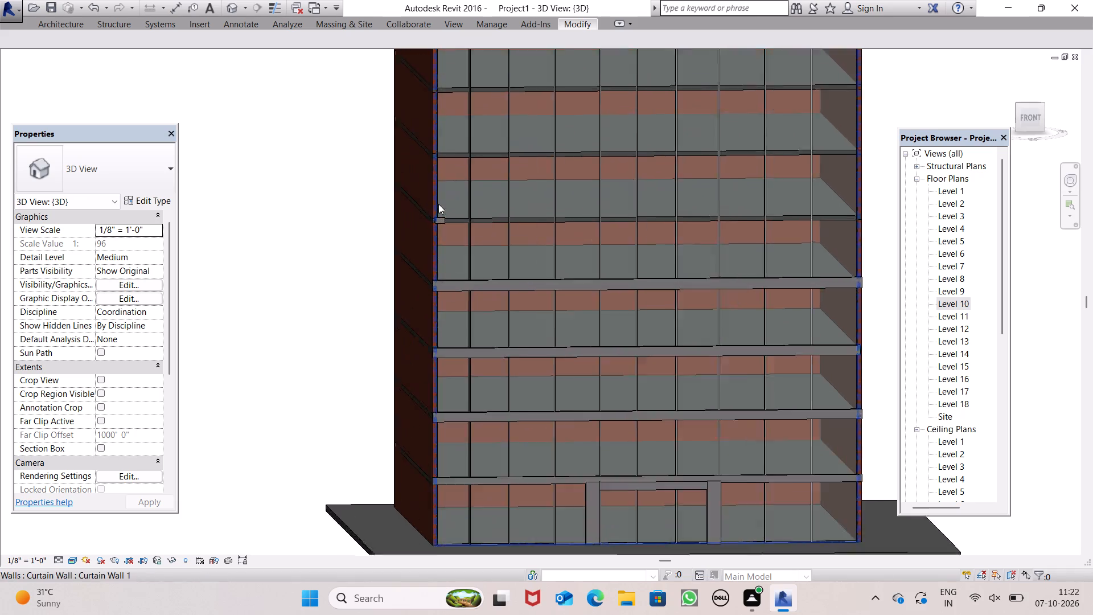
pyautogui.scroll(2, 438, 204)
pyautogui.click(447, 223)
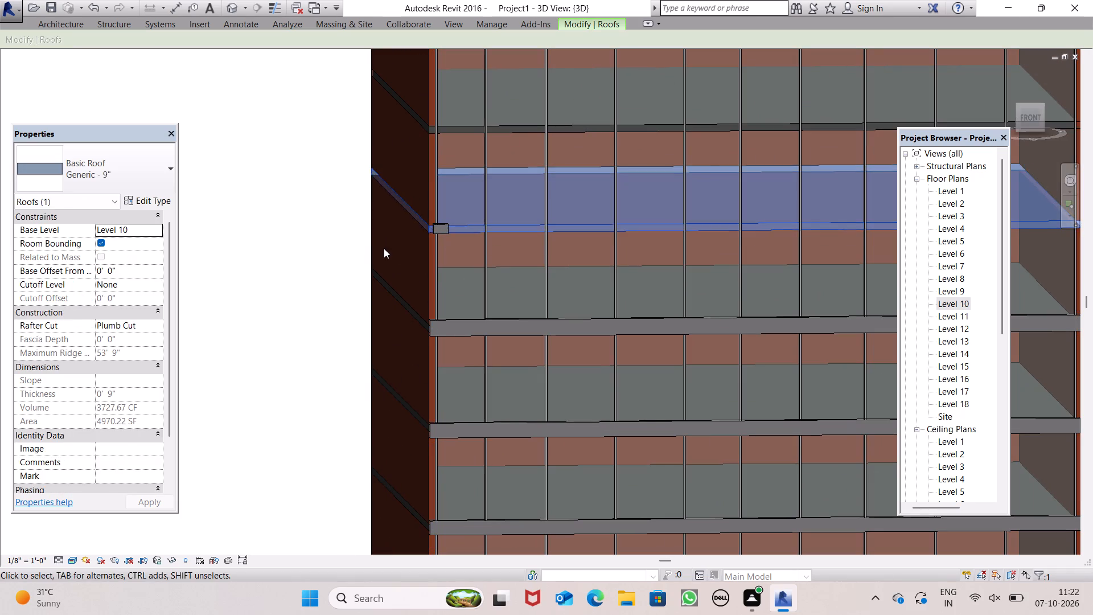
pyautogui.click(384, 248)
pyautogui.scroll(2, 434, 228)
pyautogui.scroll(-1, 434, 227)
pyautogui.scroll(5, 434, 227)
pyautogui.click(452, 229)
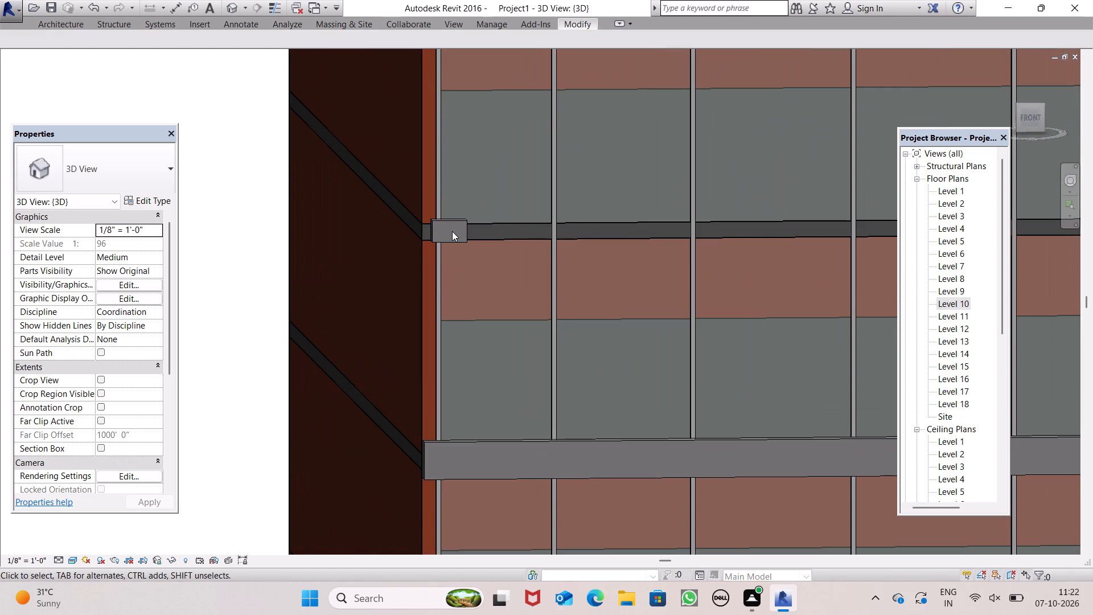
pyautogui.click(446, 240)
pyautogui.scroll(10, 425, 229)
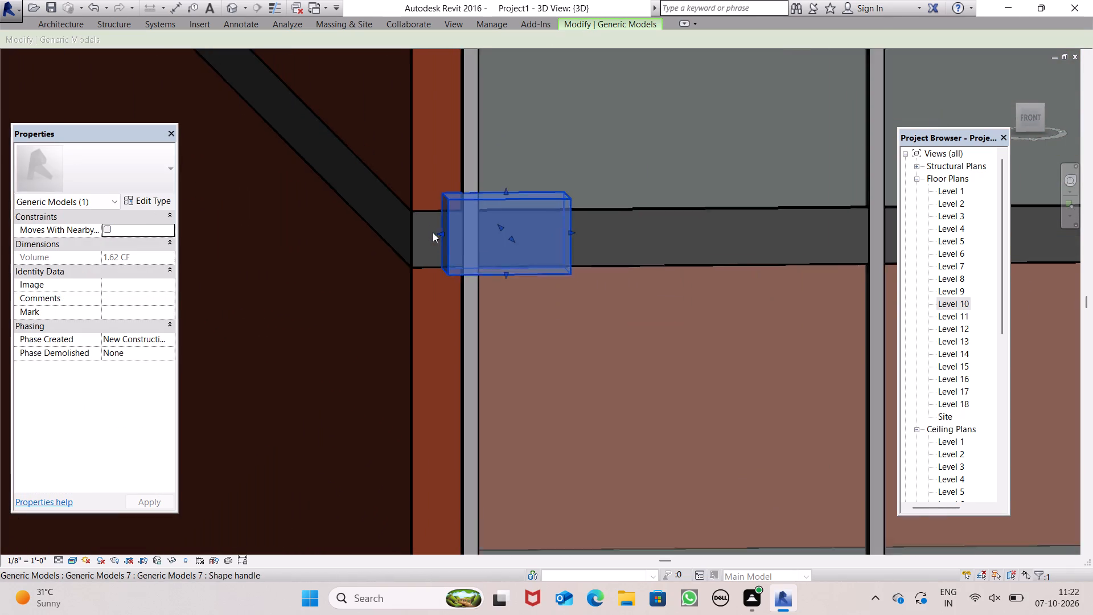
pyautogui.scroll(3, 433, 232)
pyautogui.moveTo(449, 235); pyautogui.dragTo(409, 237)
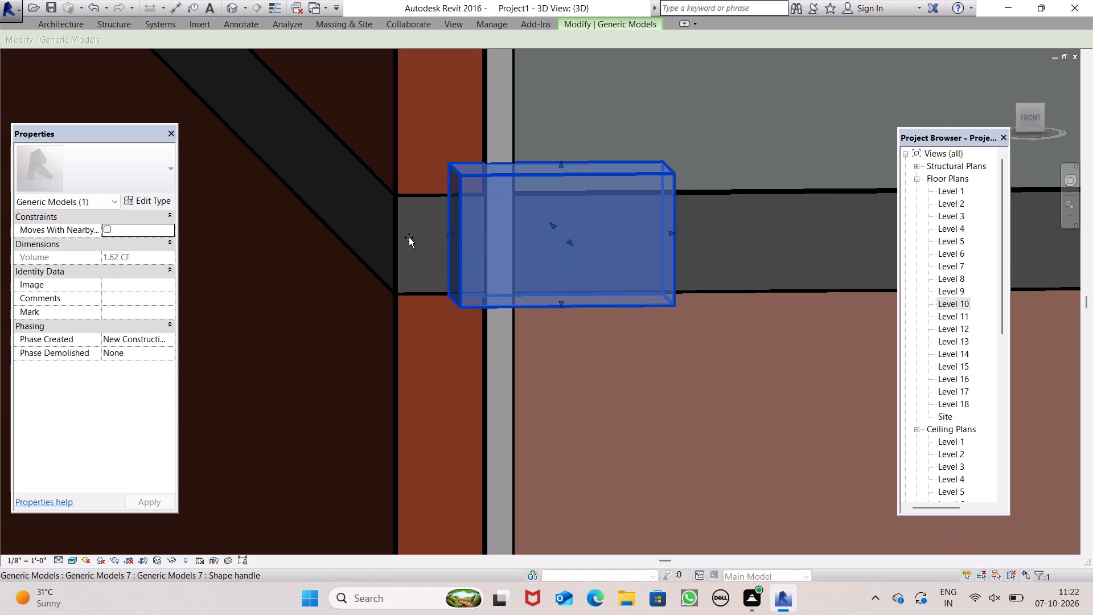
pyautogui.moveTo(409, 237); pyautogui.dragTo(397, 240)
# Extend the underside of the Level 10 block slightly downward below the slab edge.
pyautogui.scroll(-9, 425, 227)
pyautogui.scroll(-2, 355, 261)
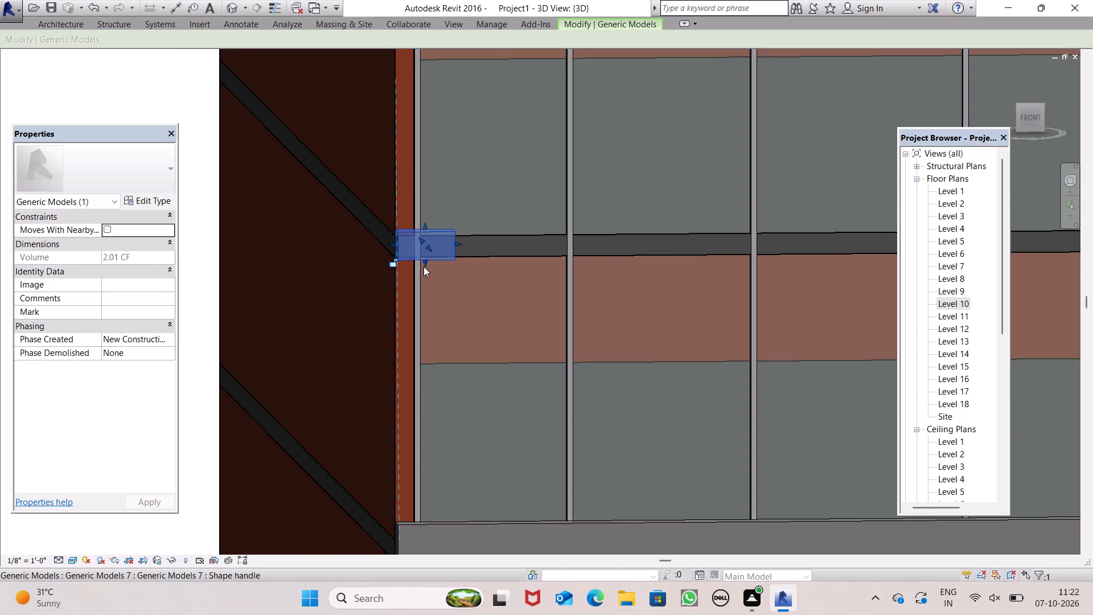
pyautogui.scroll(7, 496, 252)
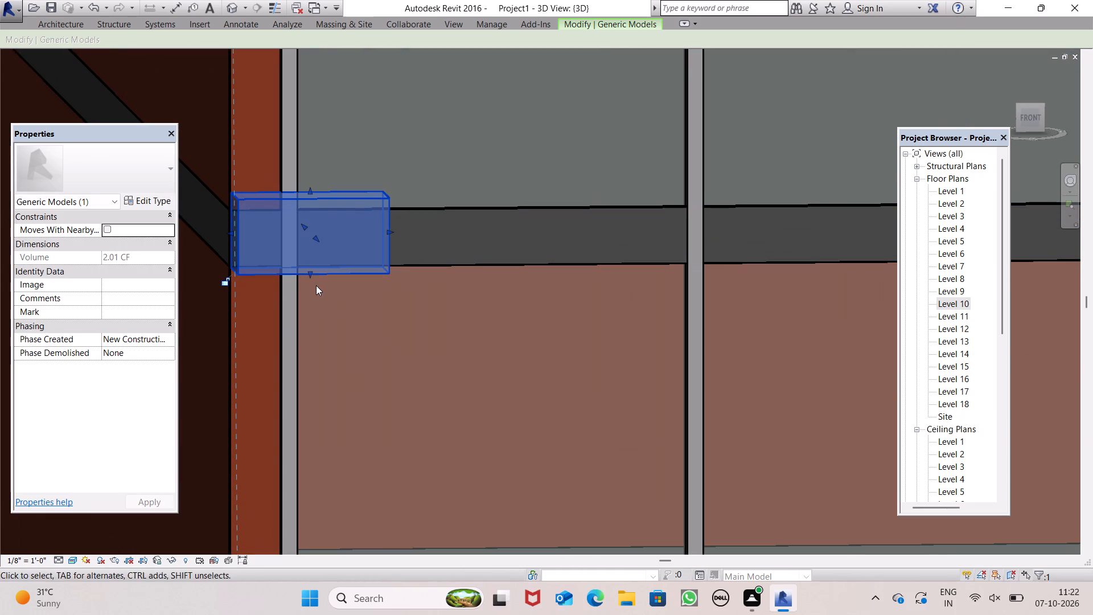
pyautogui.click(310, 274)
# Stretch the Level 10 block along the front facade until its right end reaches the right side wall's outer face.
pyautogui.scroll(-3, 234, 186)
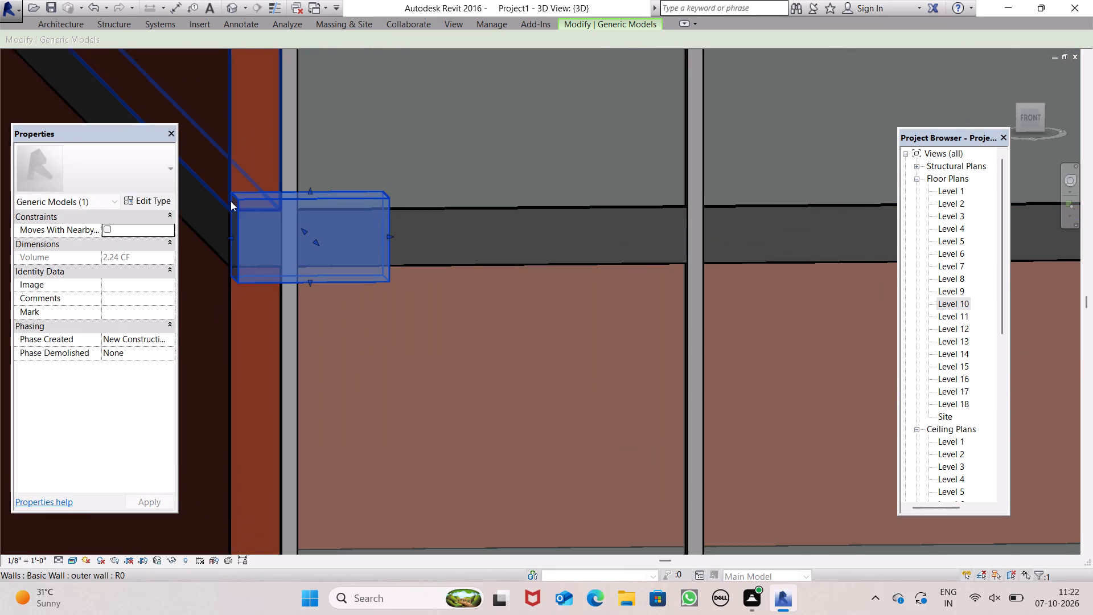
pyautogui.scroll(-4, 231, 201)
pyautogui.moveTo(293, 218); pyautogui.dragTo(331, 223)
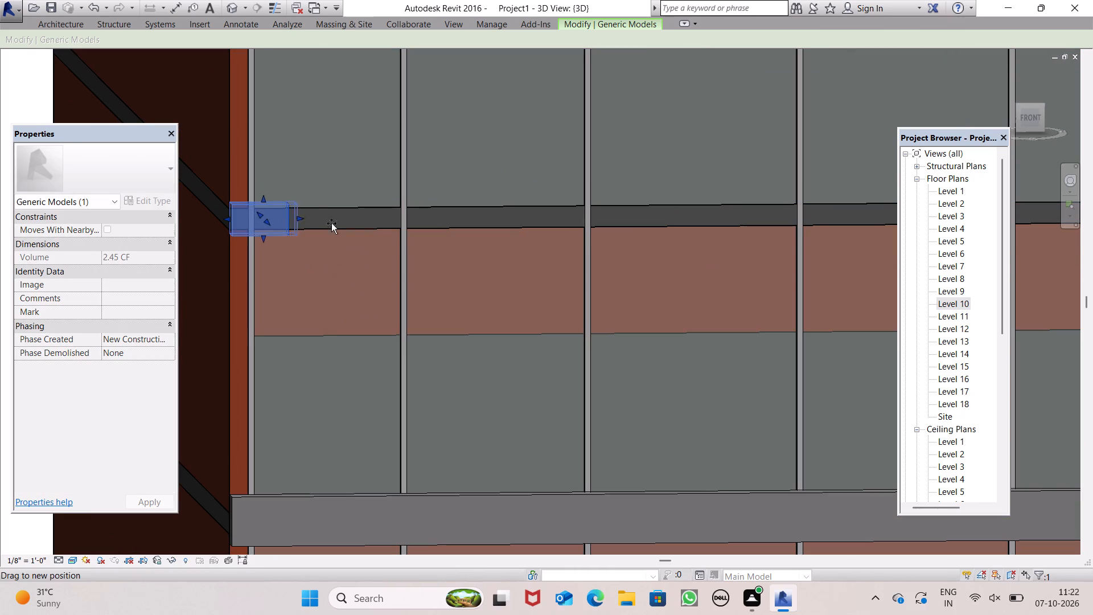
pyautogui.moveTo(331, 223); pyautogui.dragTo(960, 252)
pyautogui.scroll(-6, 399, 224)
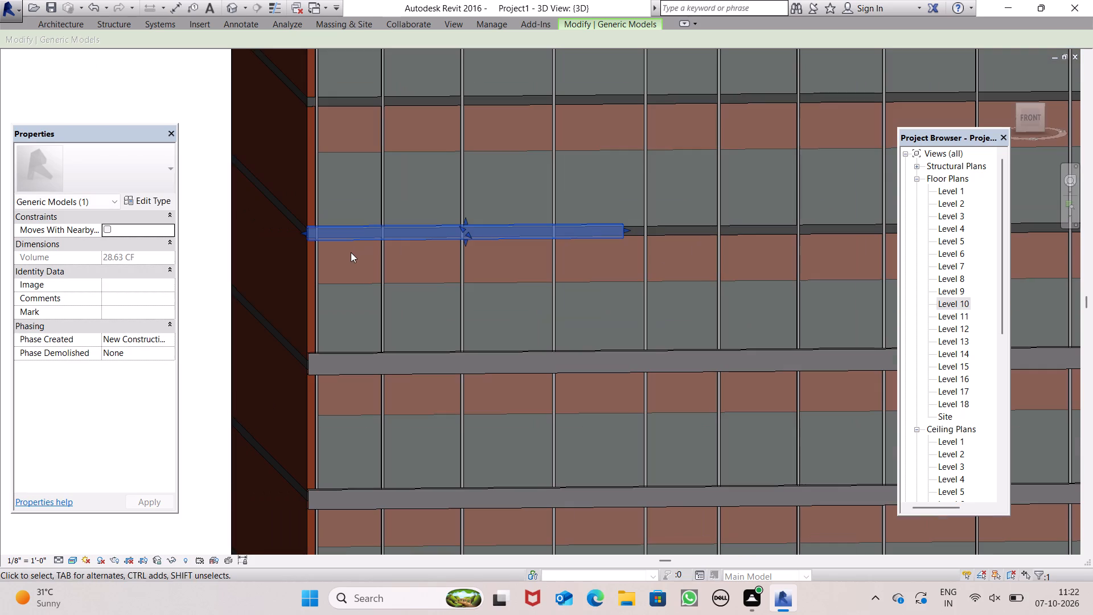
pyautogui.scroll(-8, 349, 244)
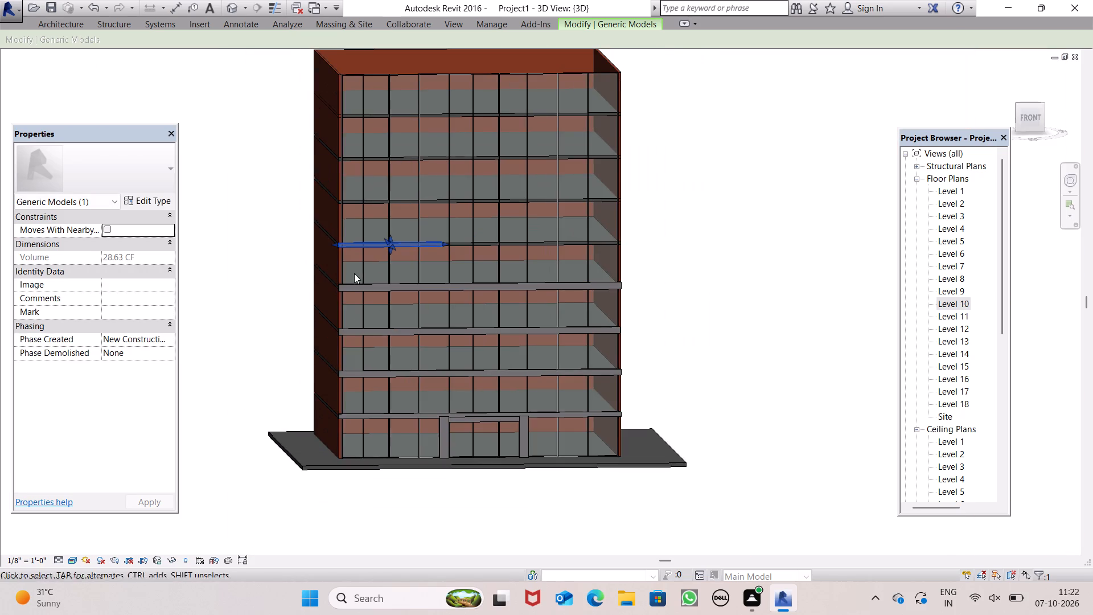
pyautogui.scroll(7, 573, 233)
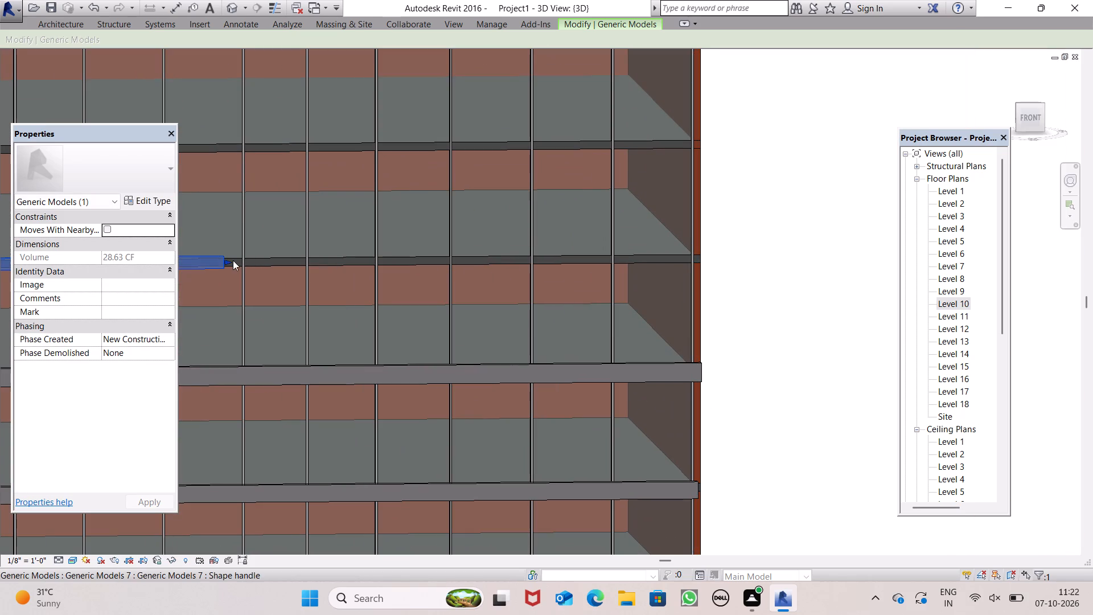
pyautogui.moveTo(227, 260); pyautogui.dragTo(687, 288)
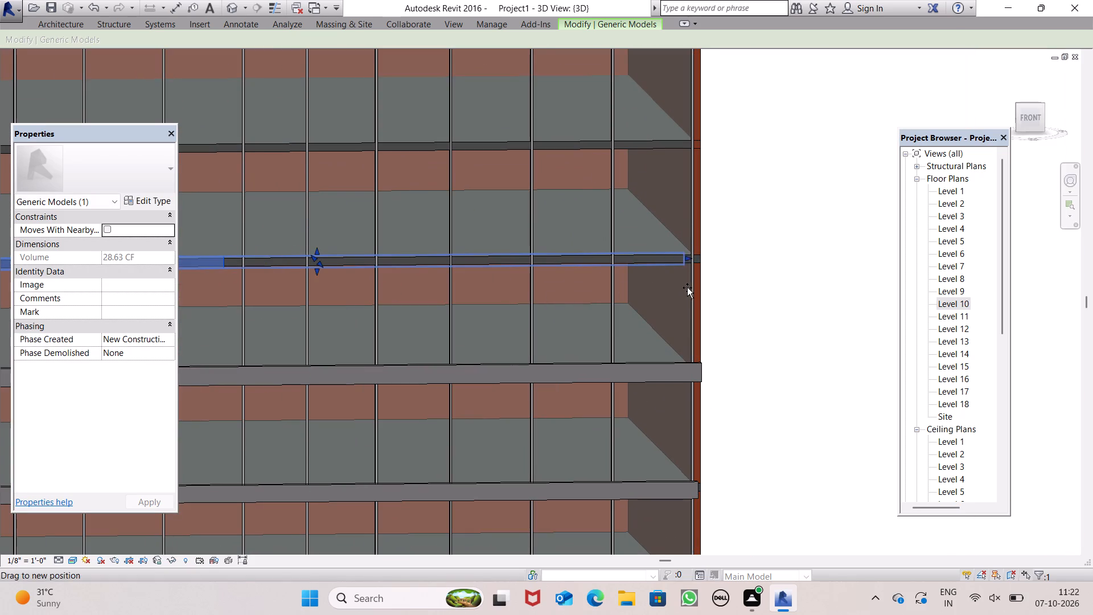
pyautogui.moveTo(687, 288); pyautogui.dragTo(704, 288)
pyautogui.click(757, 252)
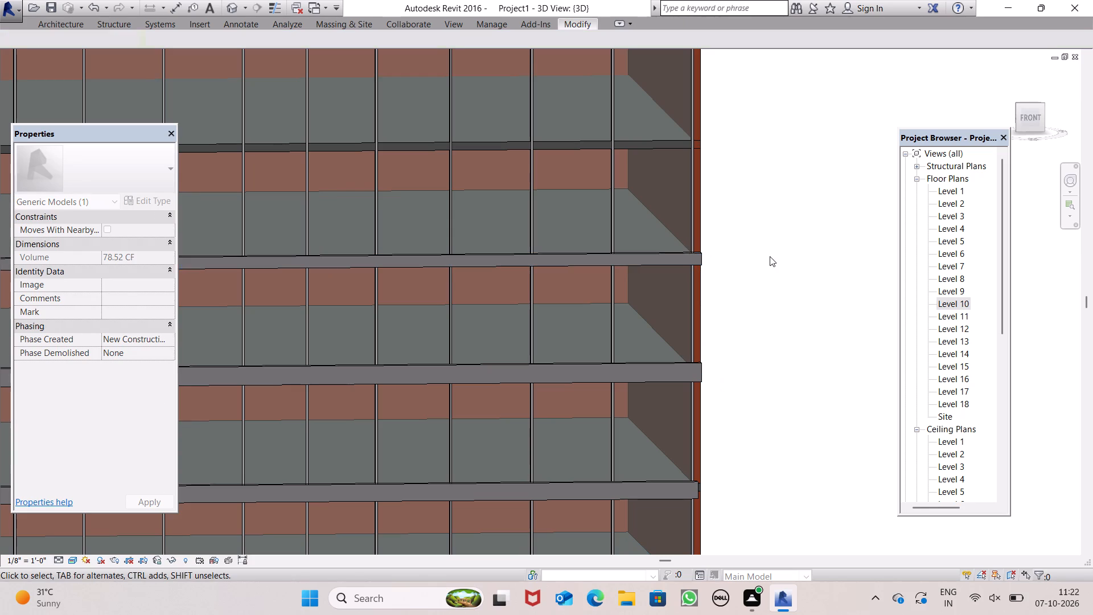
# Thicken the Level 10 ledge by extending its top face slightly upward and its bottom face slightly downward.
pyautogui.scroll(-4, 771, 255)
pyautogui.scroll(9, 482, 283)
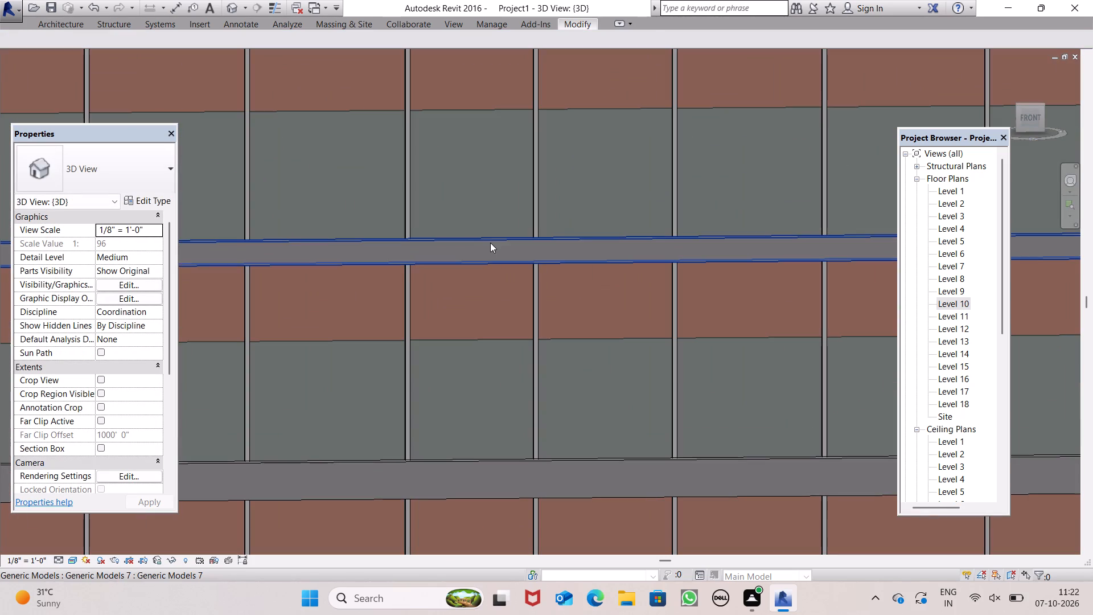
pyautogui.click(490, 241)
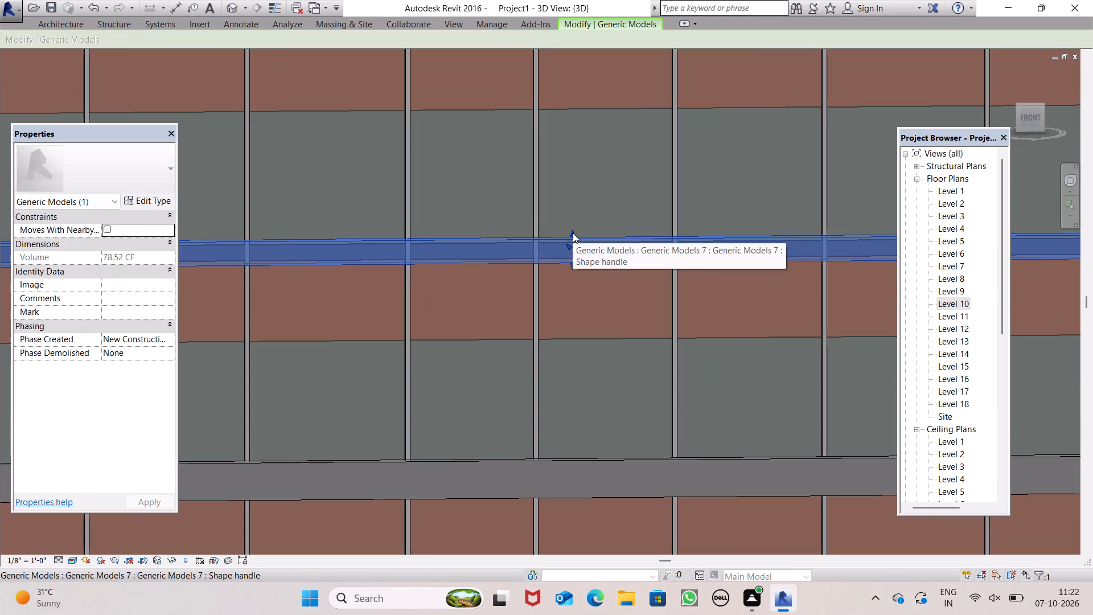
pyautogui.click(573, 233)
pyautogui.click(572, 264)
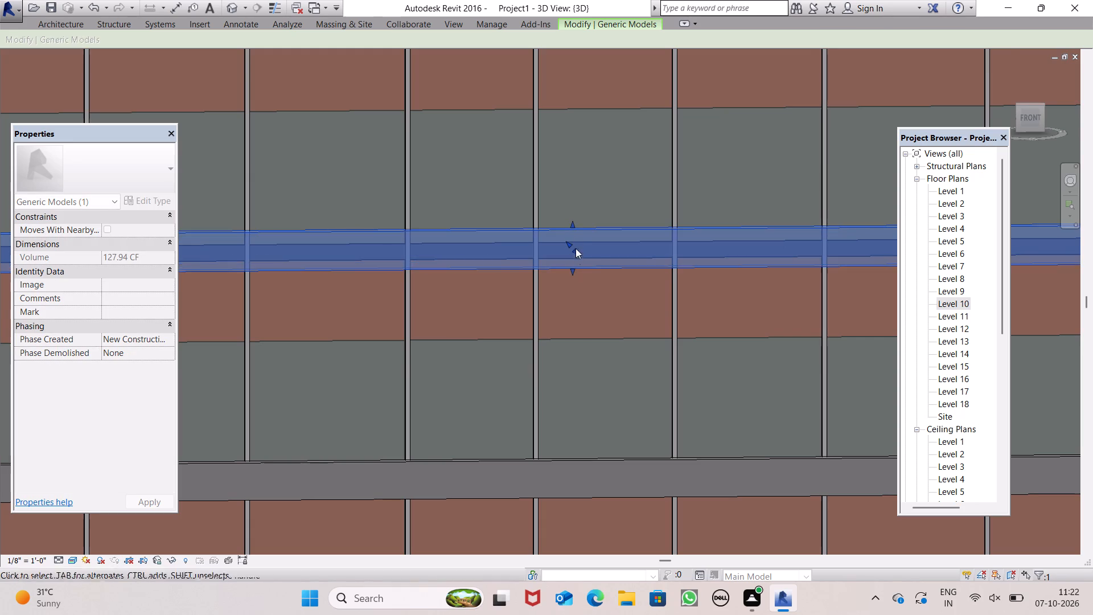
pyautogui.scroll(-11, 576, 230)
pyautogui.click(306, 279)
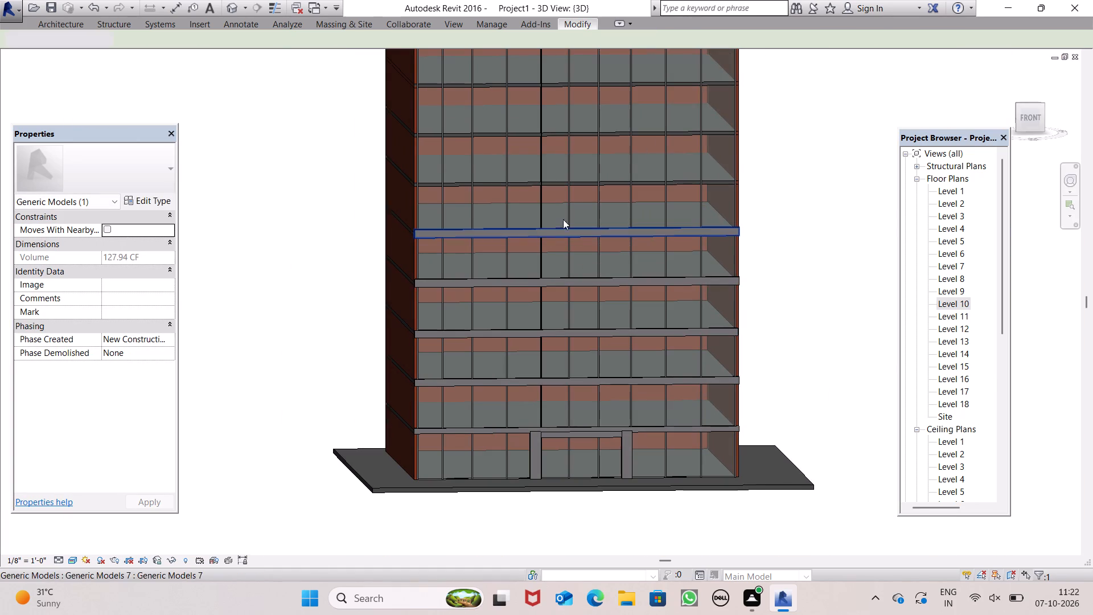
# Open the Level 12 and Level 13 floor plans to check the outline along the front curtain wall.
pyautogui.scroll(3, 608, 134)
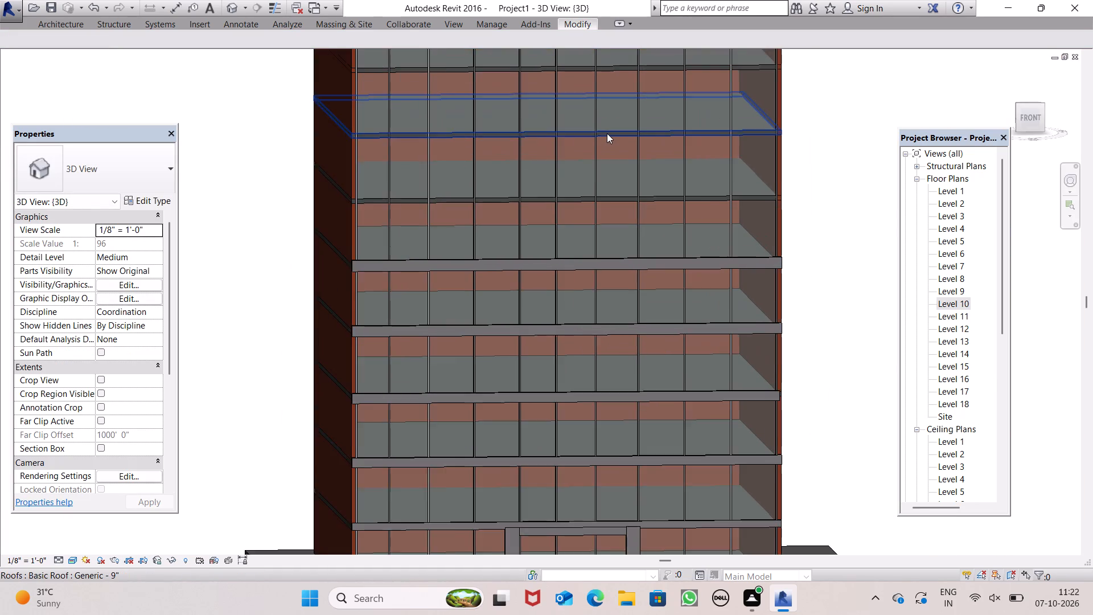
pyautogui.doubleClick(951, 327)
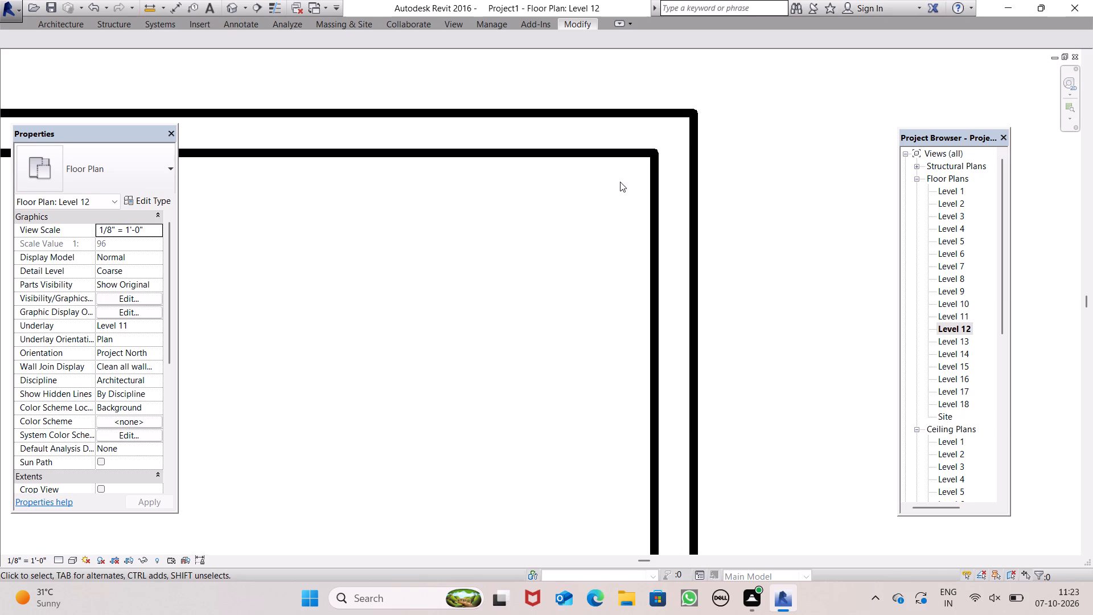
pyautogui.scroll(-6, 797, 166)
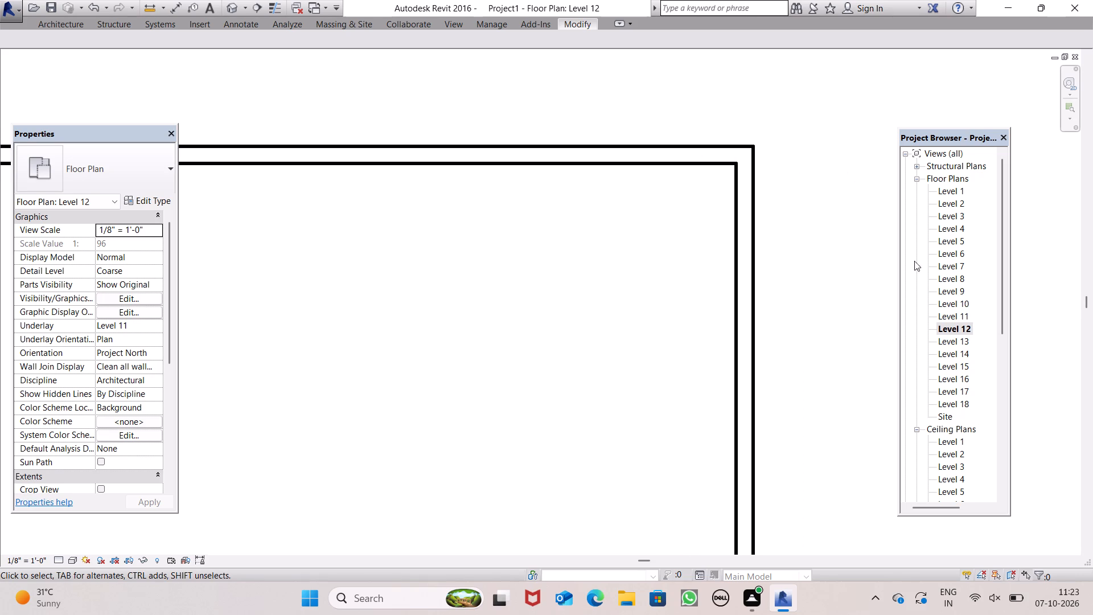
pyautogui.click(958, 343)
pyautogui.click(958, 342)
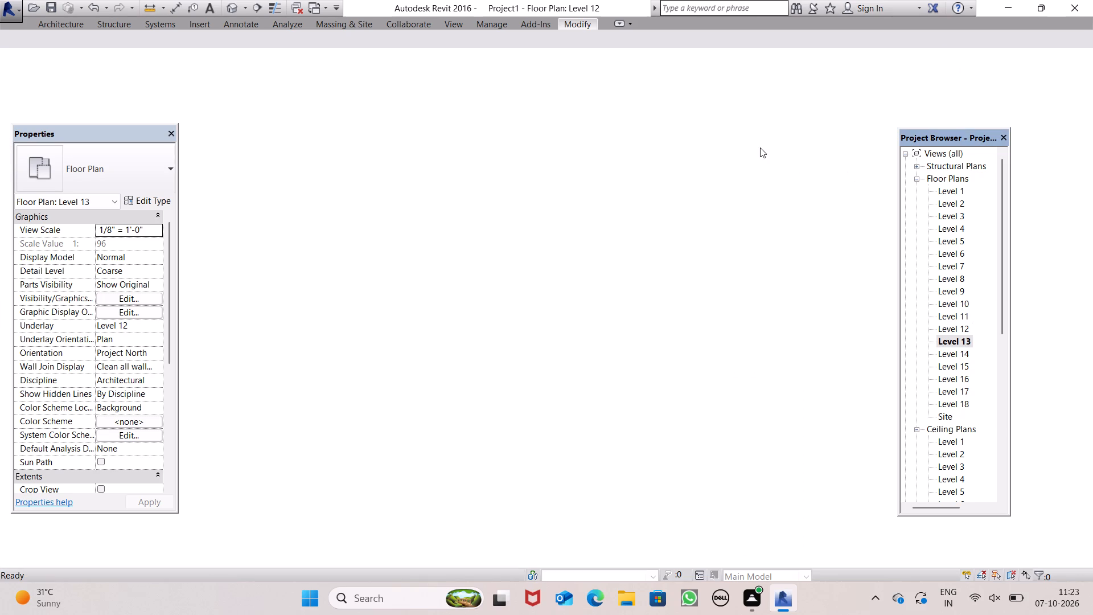
pyautogui.scroll(-3, 693, 91)
pyautogui.scroll(1, 629, 213)
pyautogui.scroll(-1, 628, 214)
pyautogui.scroll(3, 628, 214)
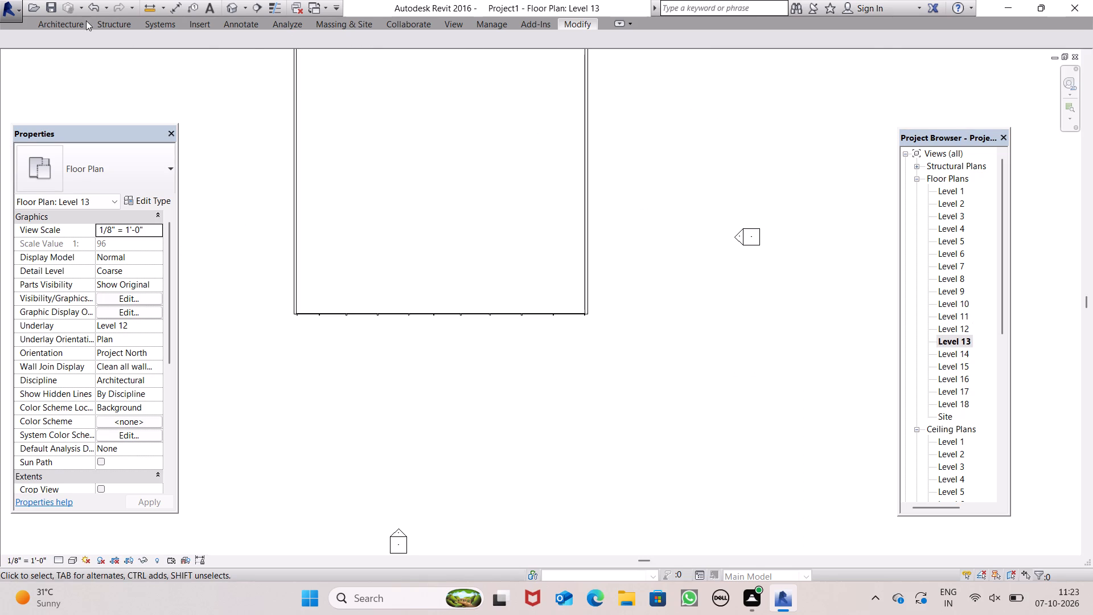
# Start a new in-place component in the Generic Models category, keeping the suggested name.
pyautogui.click(66, 20)
pyautogui.click(147, 77)
pyautogui.click(202, 126)
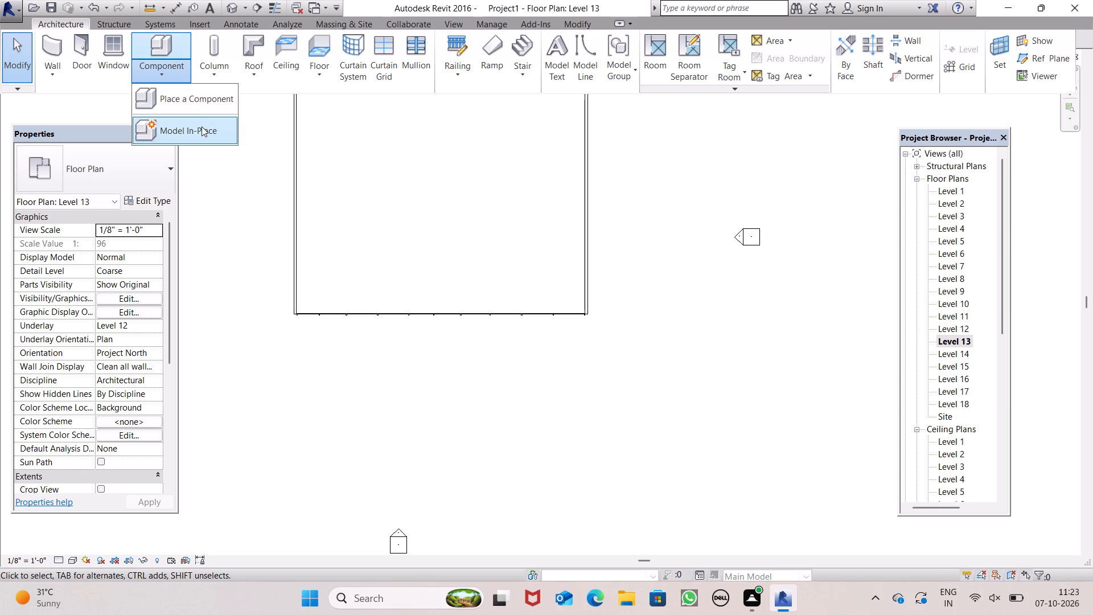
pyautogui.scroll(-2, 531, 269)
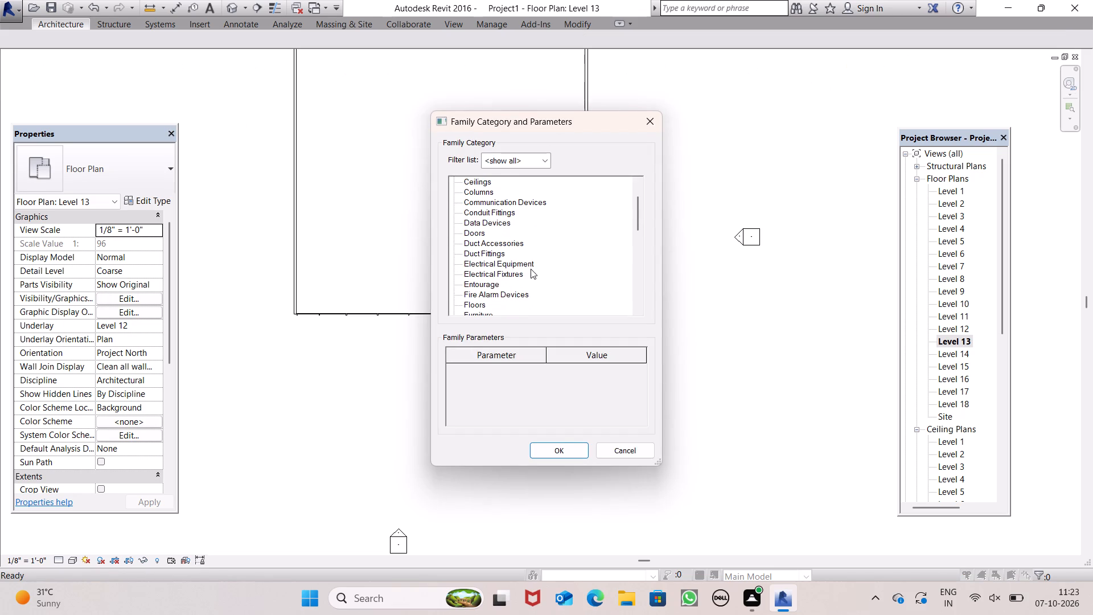
pyautogui.scroll(-6, 531, 269)
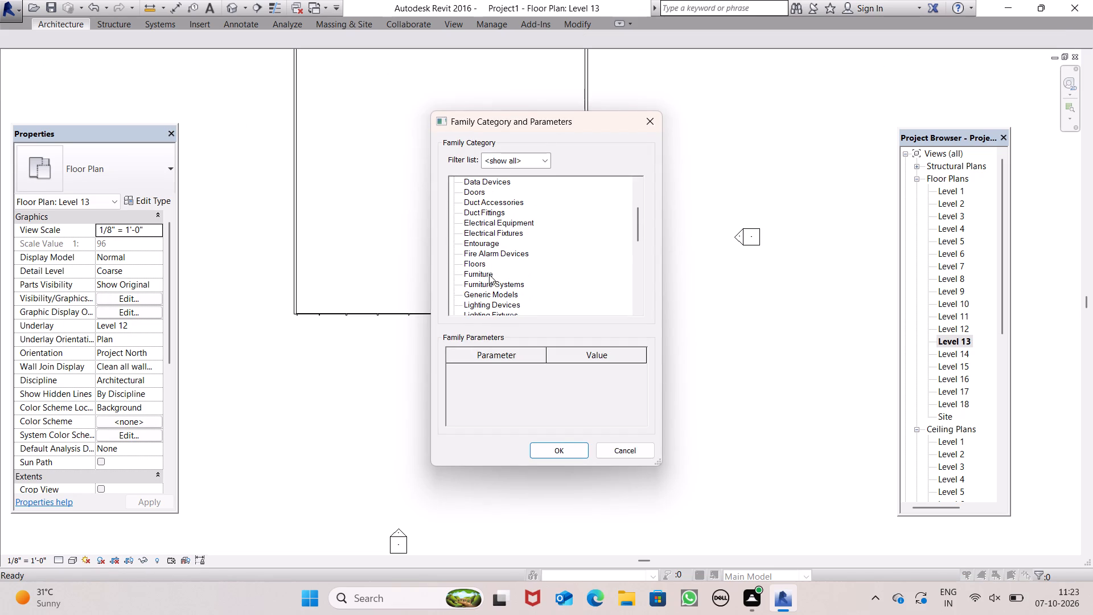
pyautogui.click(486, 283)
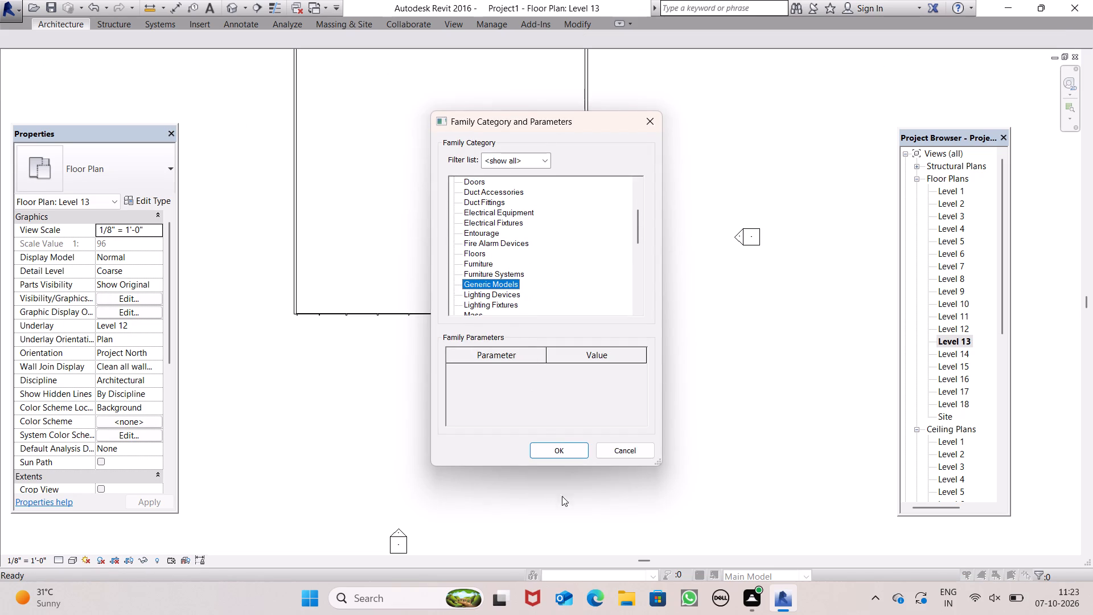
pyautogui.click(558, 448)
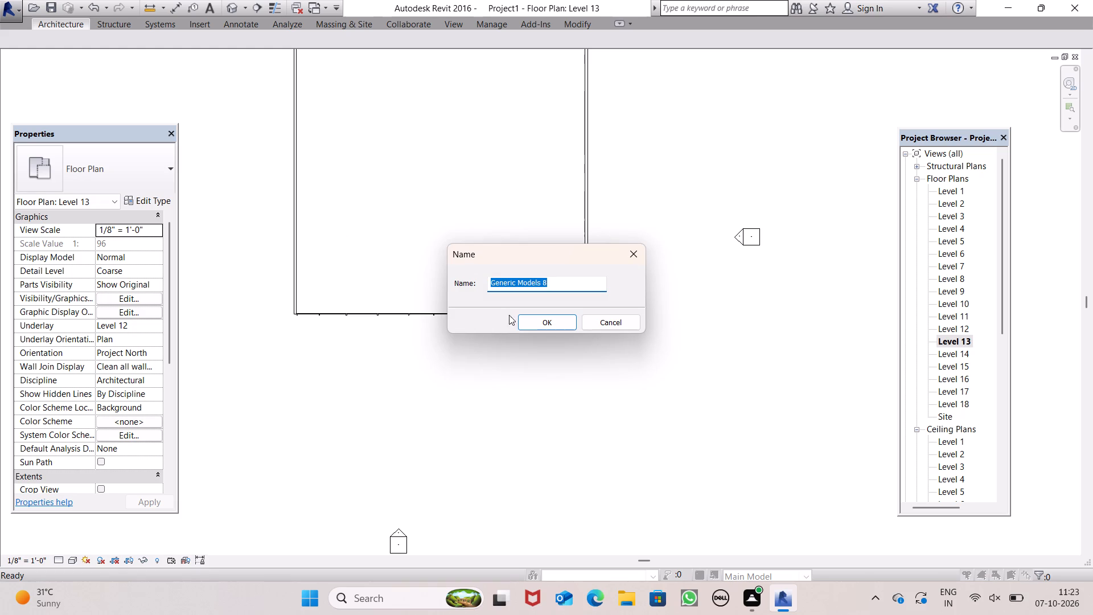
pyautogui.click(543, 321)
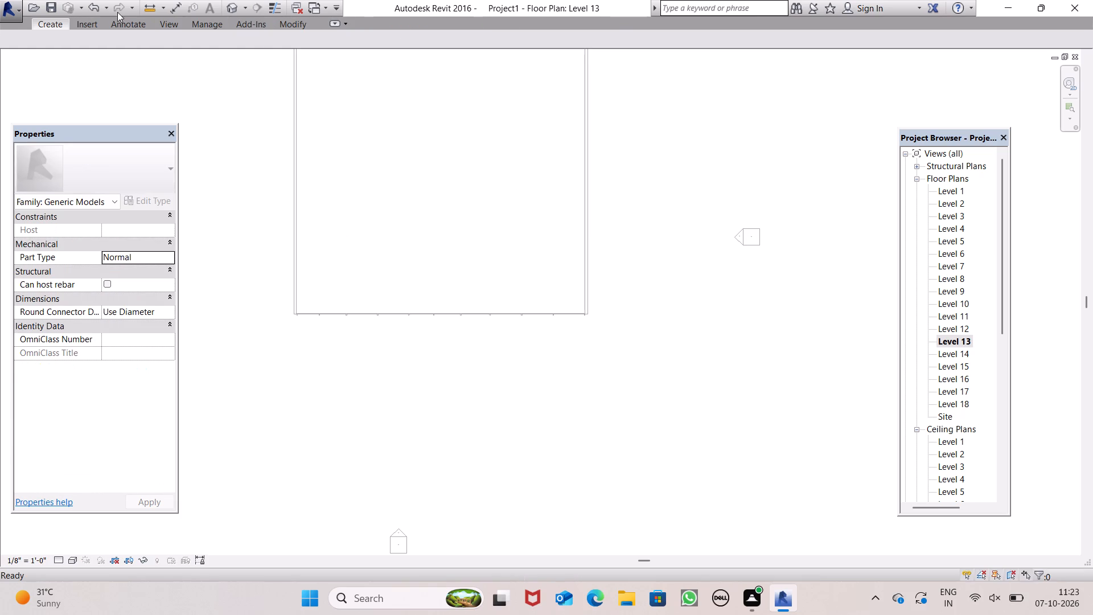
# Extrude a 3' by 2' rectangle 1' high in front of the facade from the left wall's outer corner at Level 13, and finish the model.
pyautogui.click(57, 17)
pyautogui.click(58, 26)
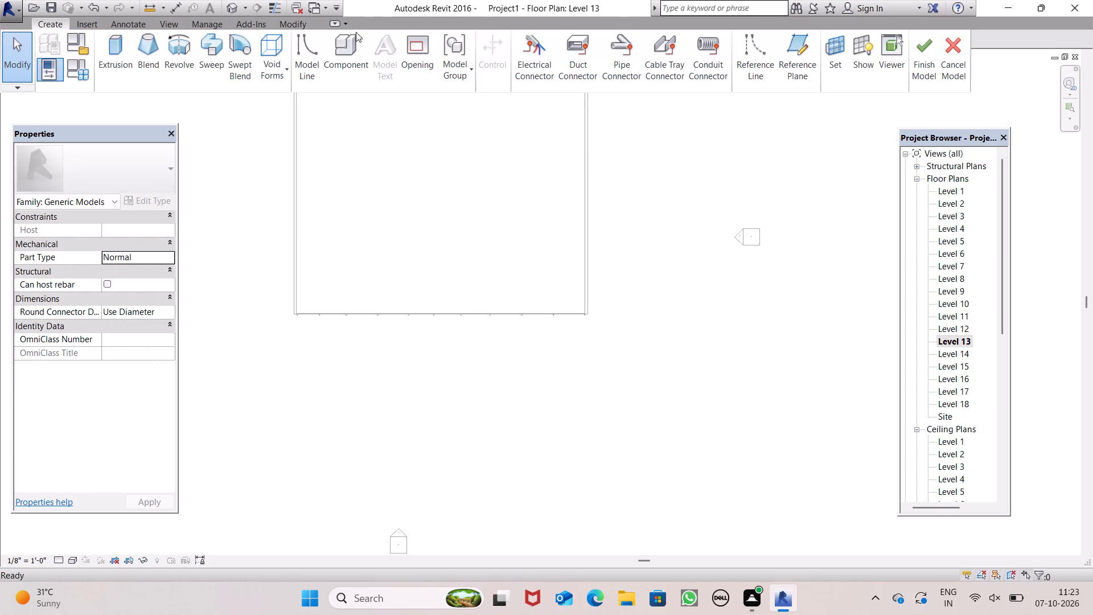
pyautogui.click(110, 53)
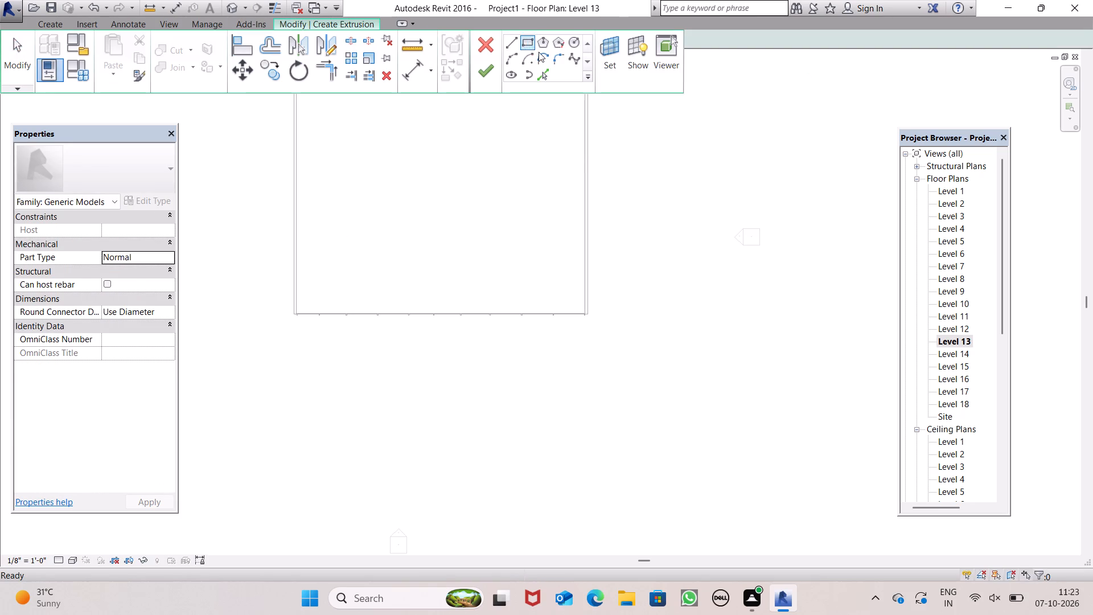
pyautogui.click(524, 45)
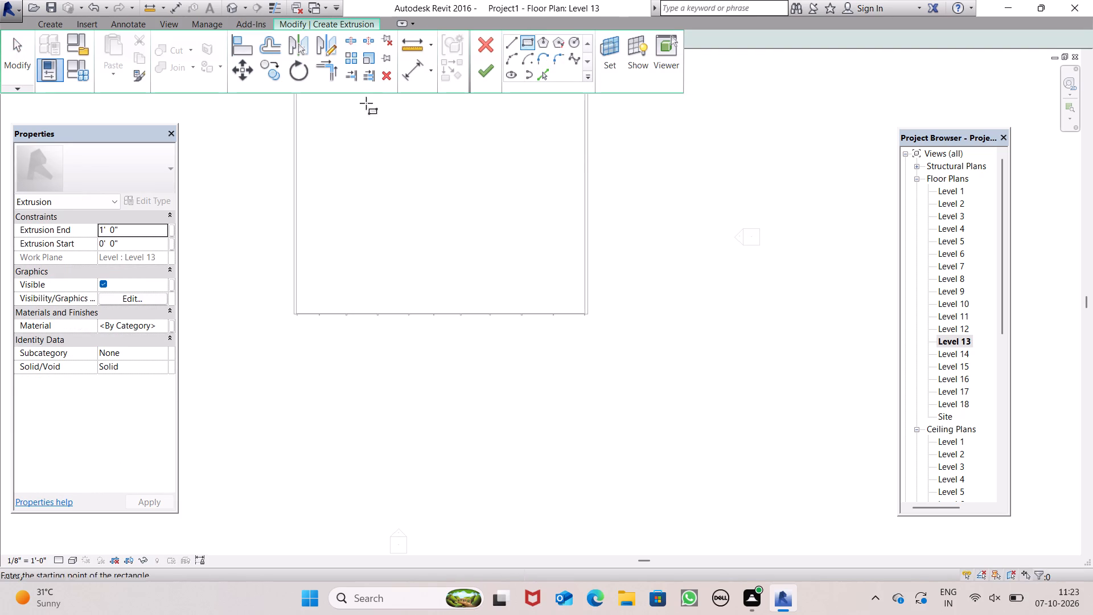
pyautogui.scroll(4, 300, 314)
pyautogui.scroll(-1, 301, 313)
pyautogui.scroll(9, 301, 313)
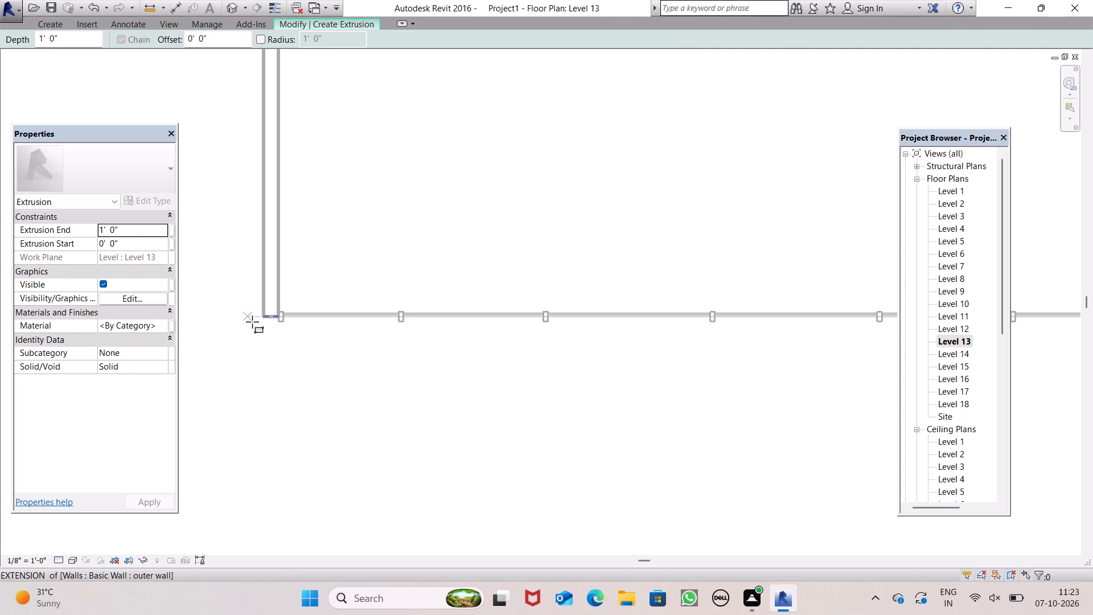
pyautogui.click(264, 322)
pyautogui.click(326, 362)
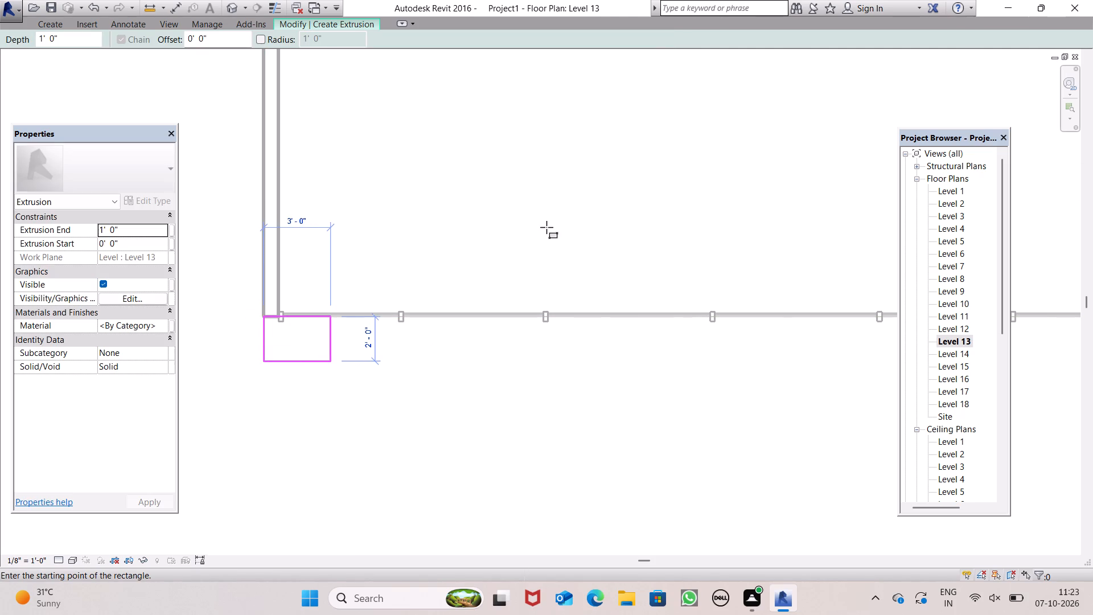
pyautogui.click(301, 21)
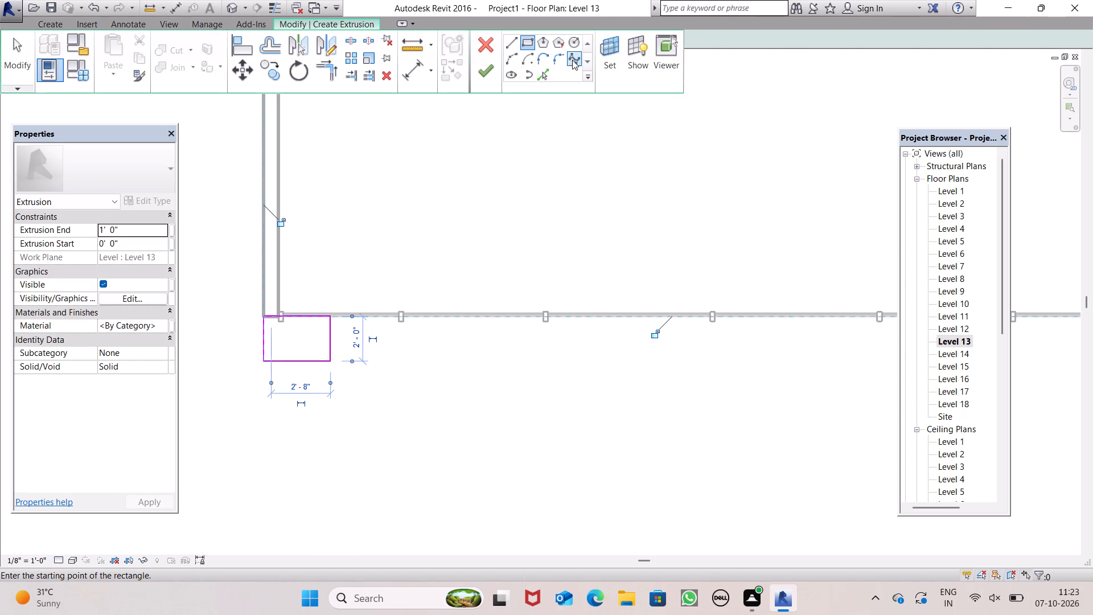
pyautogui.click(487, 67)
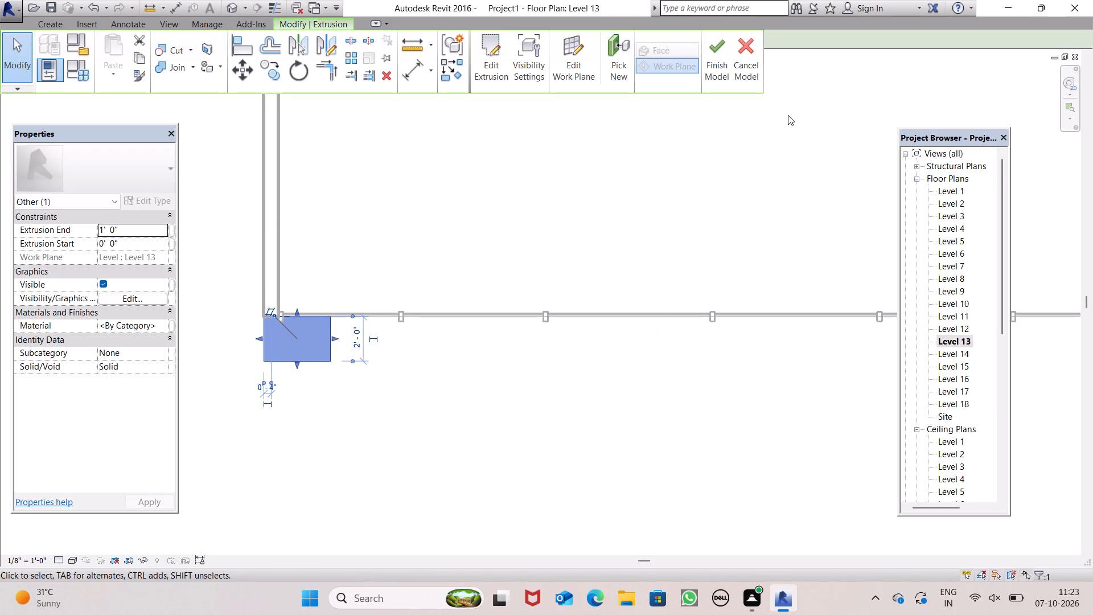
pyautogui.click(717, 67)
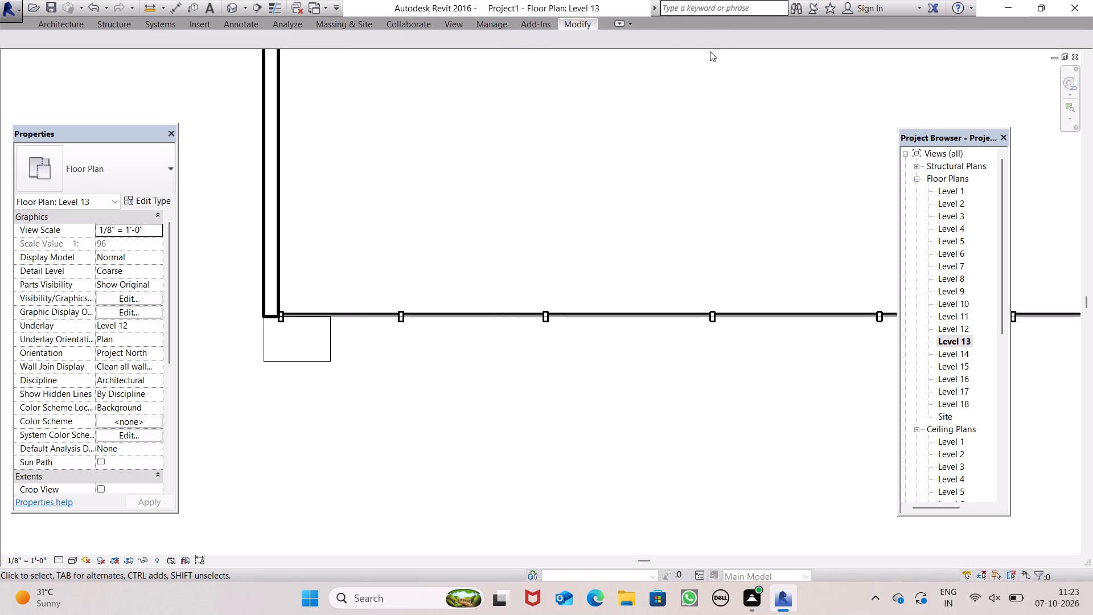
# In the 3D view, extend the new Level 13 block's underside below the slab edge and lower its top face slightly.
pyautogui.click(580, 24)
pyautogui.click(43, 24)
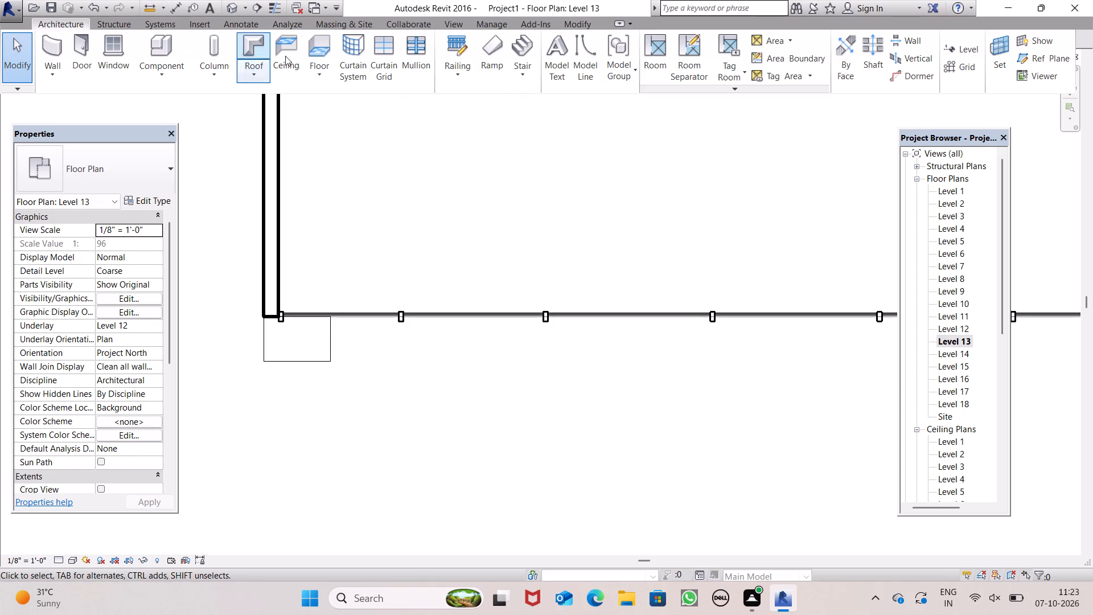
pyautogui.click(233, 8)
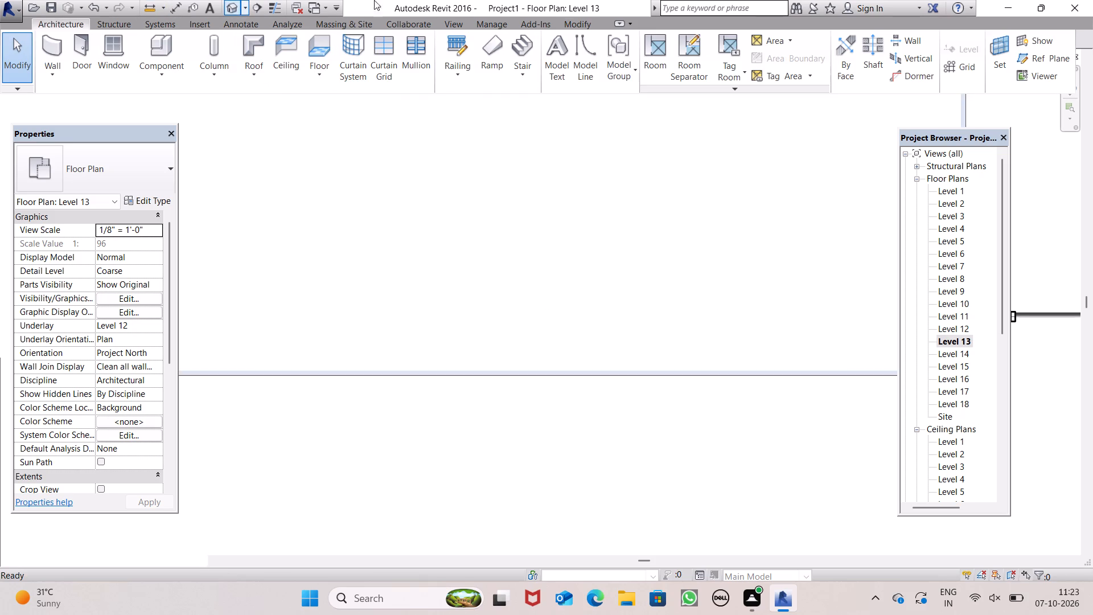
pyautogui.scroll(-3, 614, 234)
pyautogui.scroll(8, 549, 173)
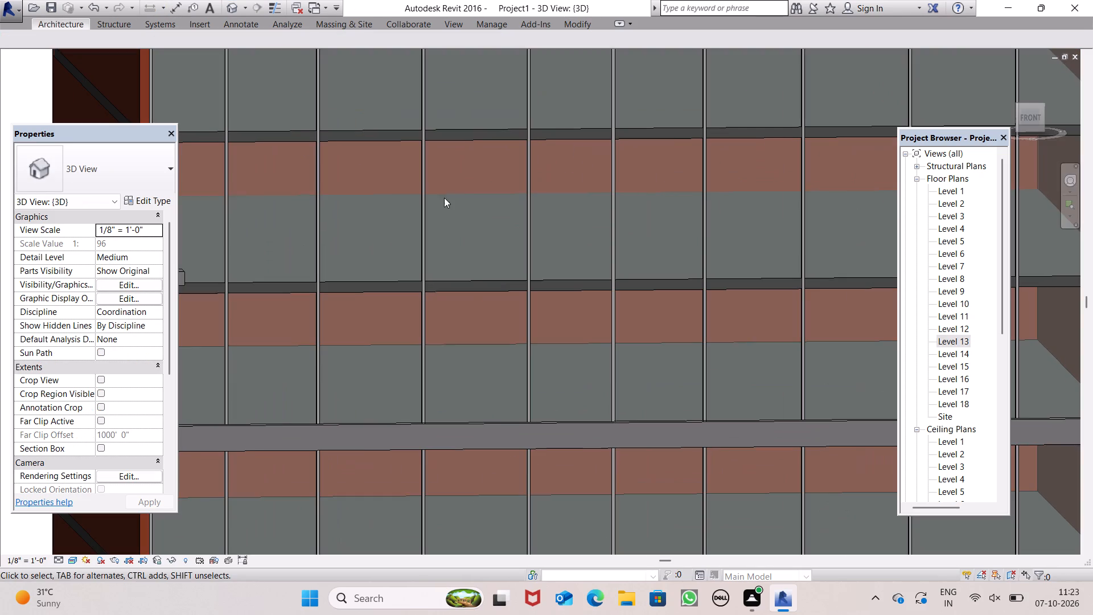
pyautogui.scroll(-3, 525, 211)
pyautogui.scroll(6, 280, 264)
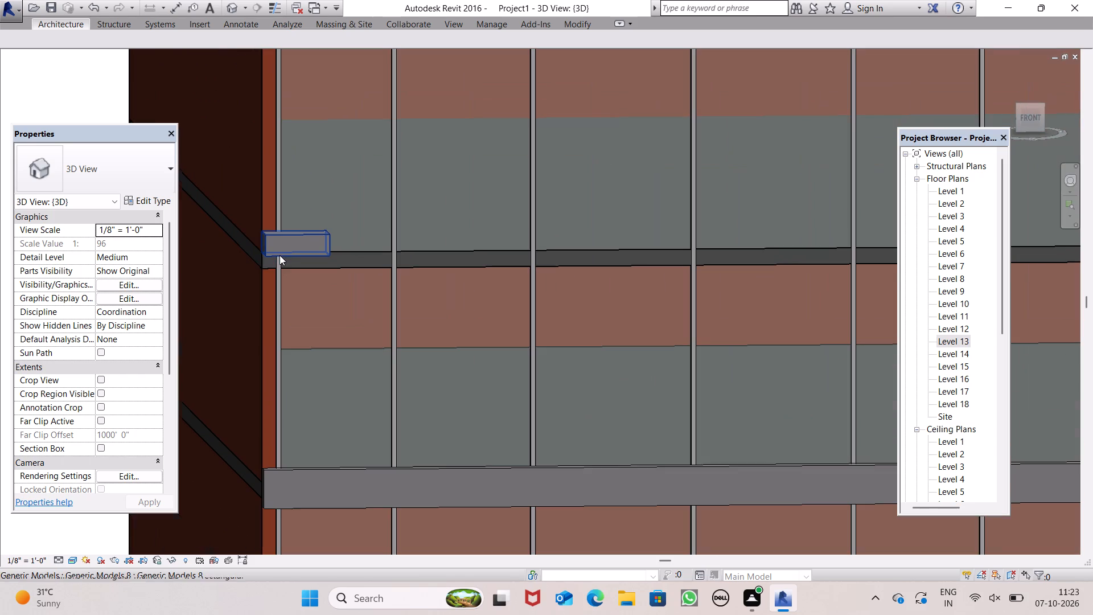
pyautogui.click(280, 253)
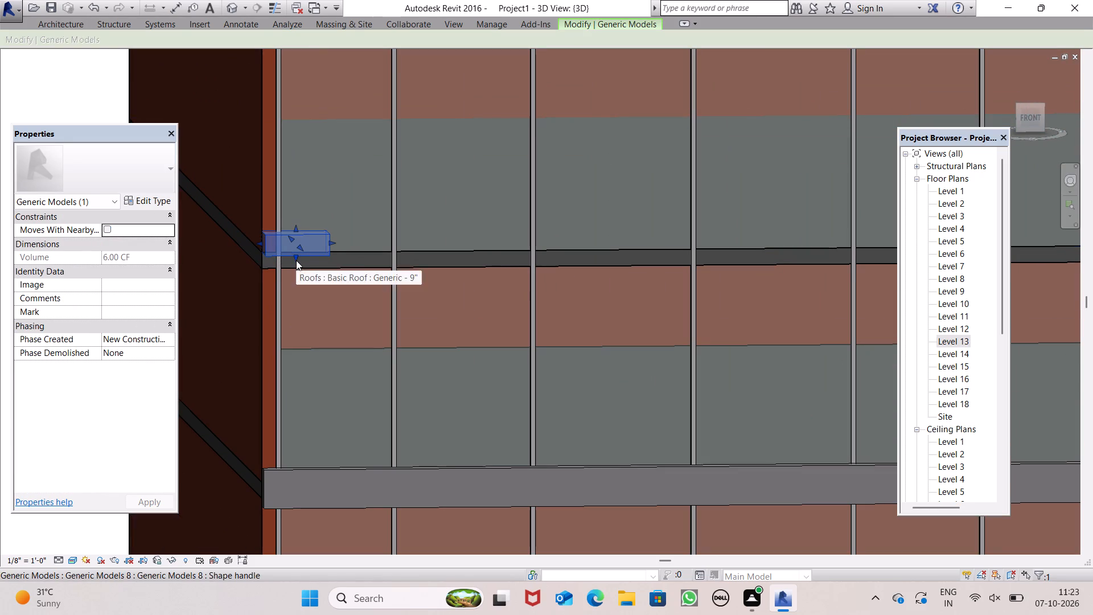
pyautogui.moveTo(296, 260); pyautogui.dragTo(298, 280)
pyautogui.scroll(2, 289, 284)
pyautogui.scroll(-1, 289, 284)
pyautogui.scroll(2, 289, 284)
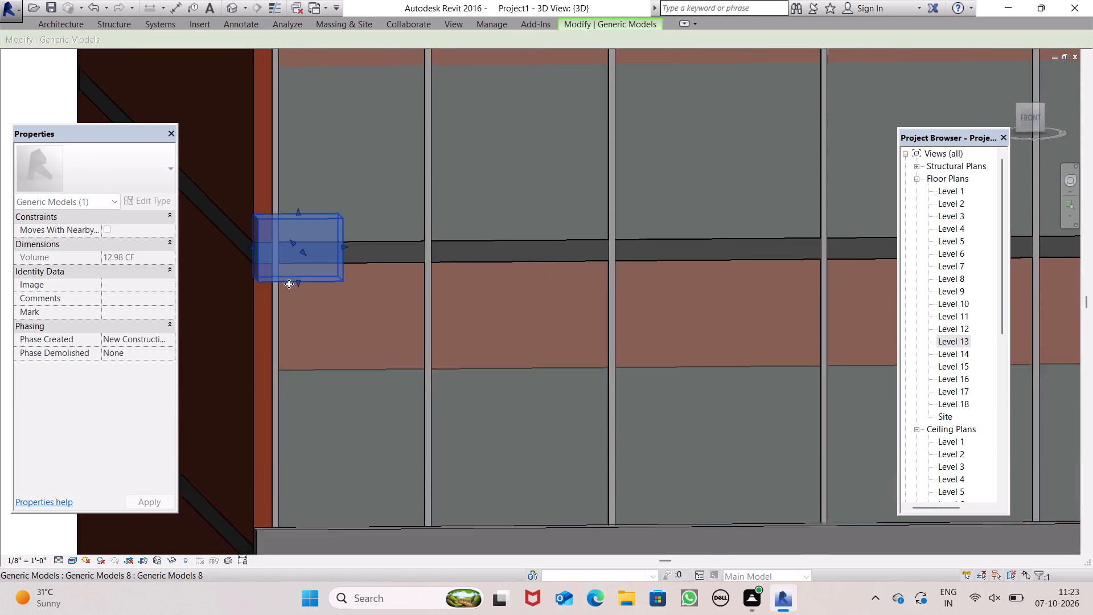
pyautogui.moveTo(299, 281); pyautogui.dragTo(301, 276)
pyautogui.click(301, 276)
pyautogui.click(301, 276)
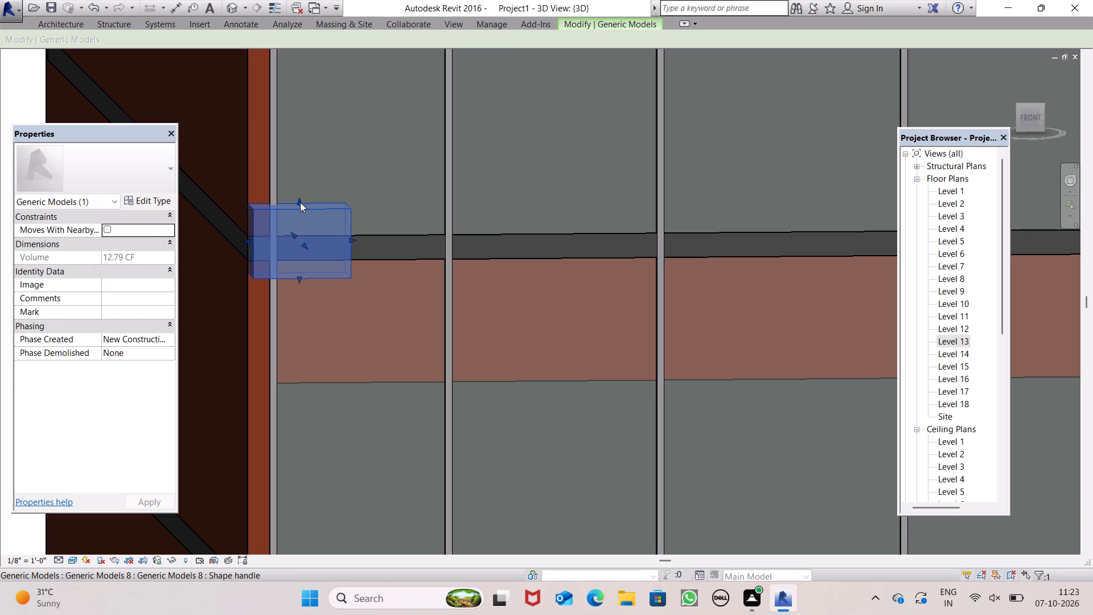
pyautogui.moveTo(300, 202); pyautogui.dragTo(300, 219)
# Stretch the Level 13 block along the front facade until its right end reaches the right side wall's outer face.
pyautogui.scroll(-5, 289, 179)
pyautogui.scroll(-5, 322, 216)
pyautogui.moveTo(324, 216); pyautogui.dragTo(327, 216)
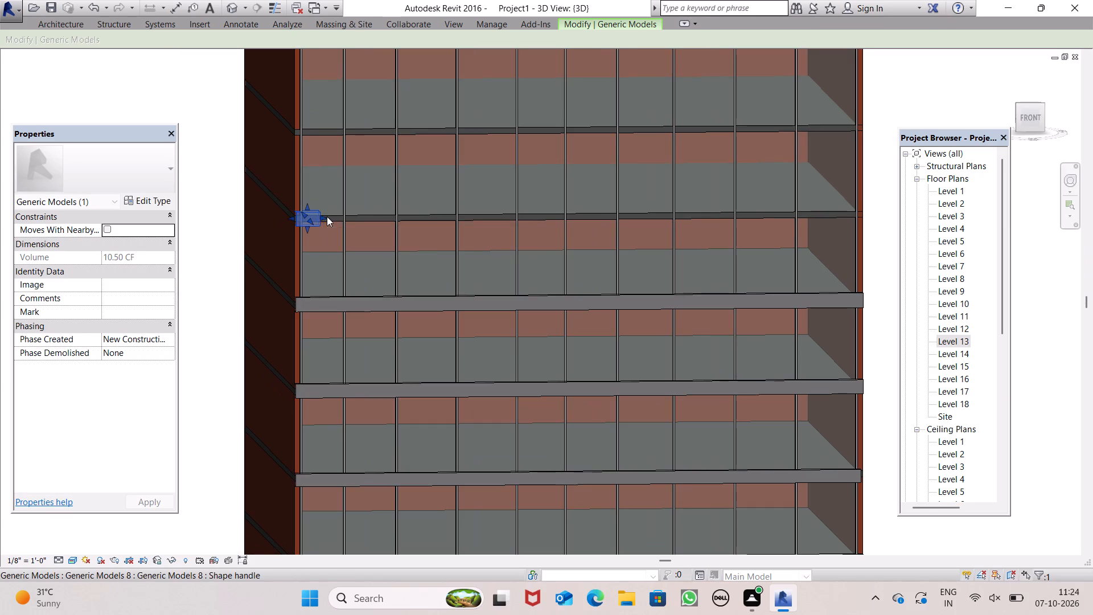
pyautogui.moveTo(327, 216); pyautogui.dragTo(857, 243)
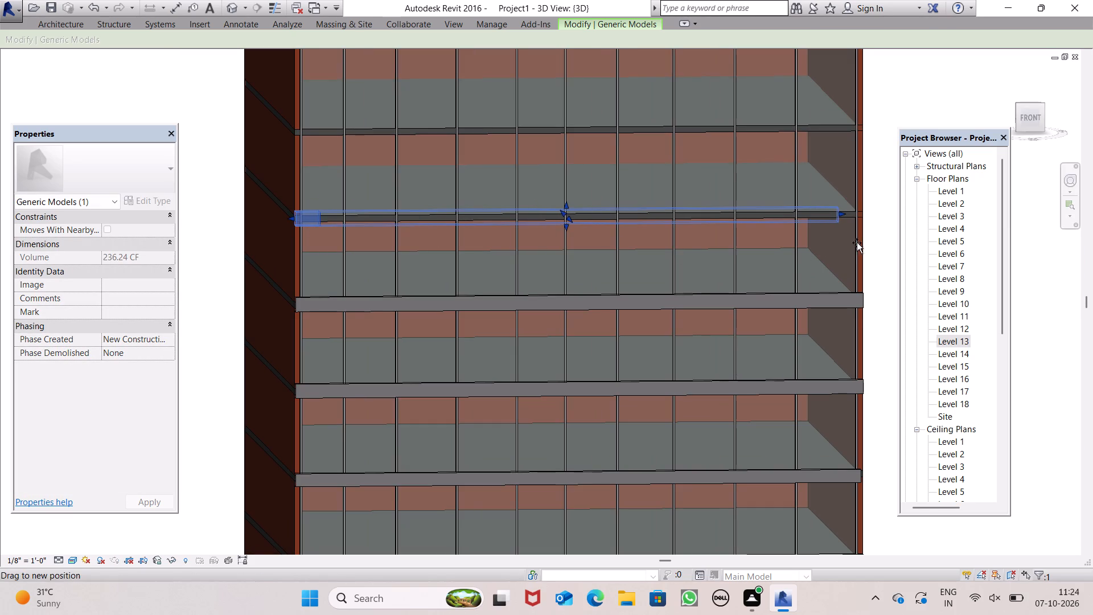
pyautogui.moveTo(857, 243); pyautogui.dragTo(866, 239)
pyautogui.click(882, 265)
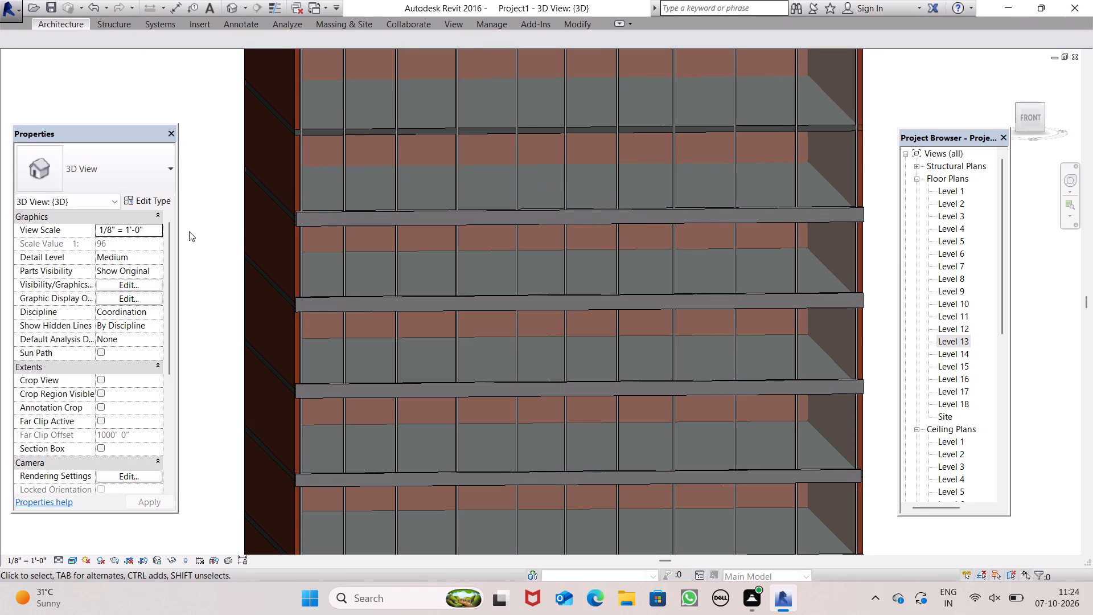
# Inspect the ledges along the front curtain wall close up and from several angles, including the upper floor edges still without ledges.
pyautogui.scroll(4, 339, 176)
pyautogui.scroll(4, 241, 228)
pyautogui.scroll(-1, 260, 255)
pyautogui.scroll(1, 265, 263)
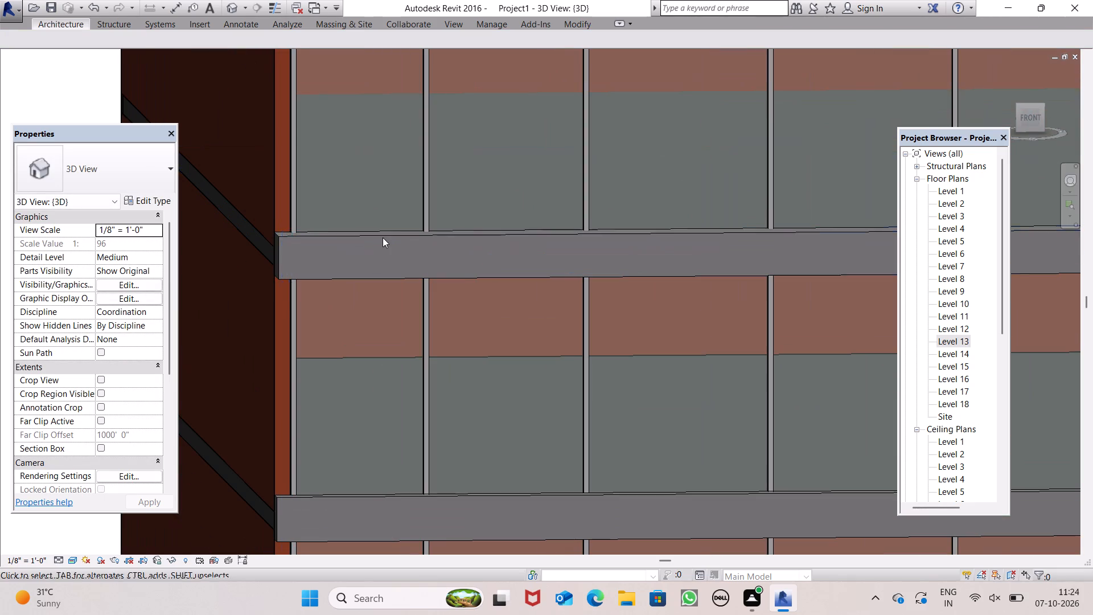
pyautogui.scroll(-12, 344, 249)
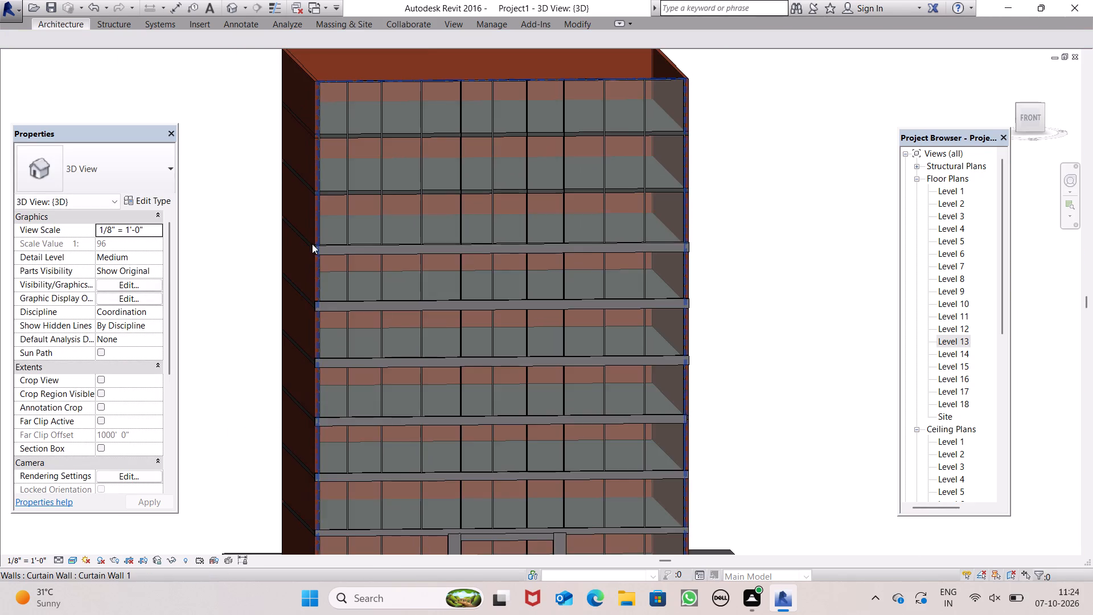
pyautogui.scroll(-2, 312, 244)
pyautogui.keyDown('shift'); pyautogui.moveTo(589, 268); pyautogui.dragTo(628, 373, button='middle'); pyautogui.keyUp('shift')
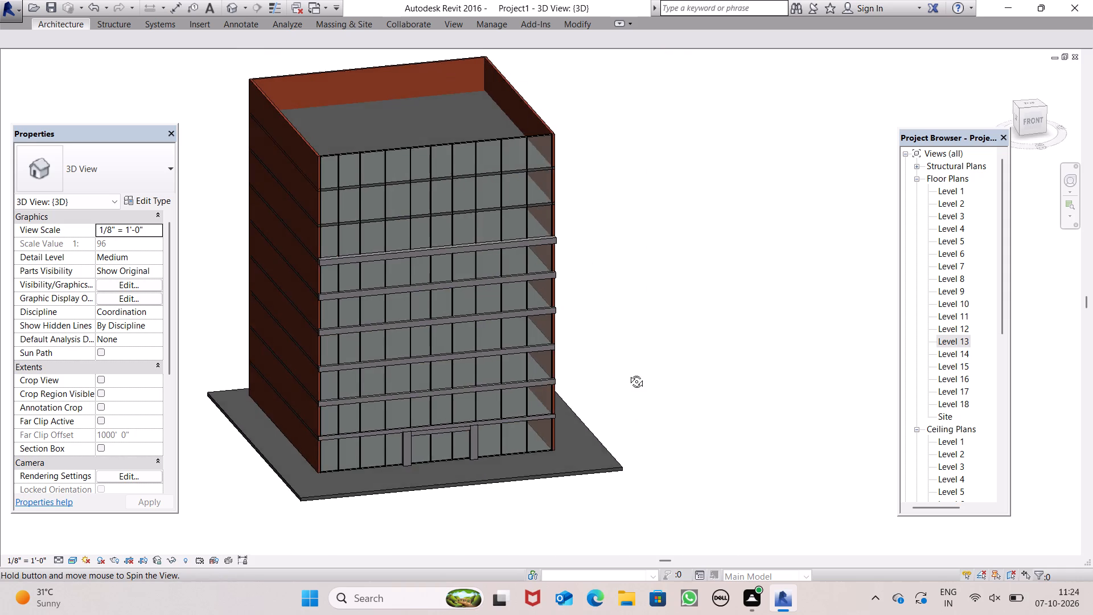
pyautogui.keyDown('shift'); pyautogui.moveTo(628, 373); pyautogui.dragTo(594, 391, button='middle'); pyautogui.keyUp('shift')
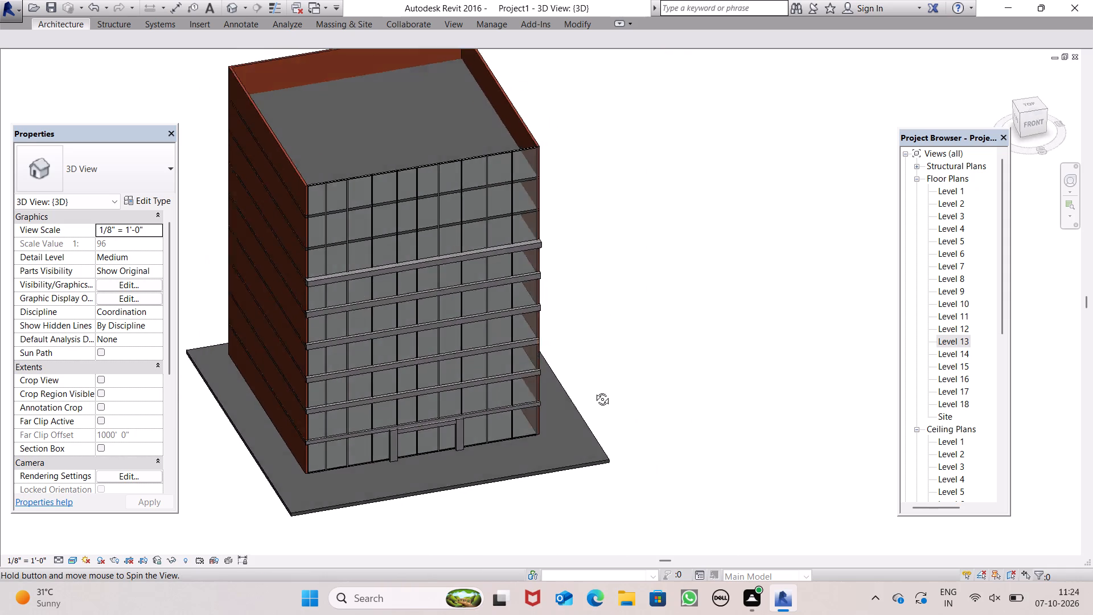
pyautogui.keyDown('shift'); pyautogui.moveTo(594, 391); pyautogui.dragTo(556, 307, button='middle'); pyautogui.keyUp('shift')
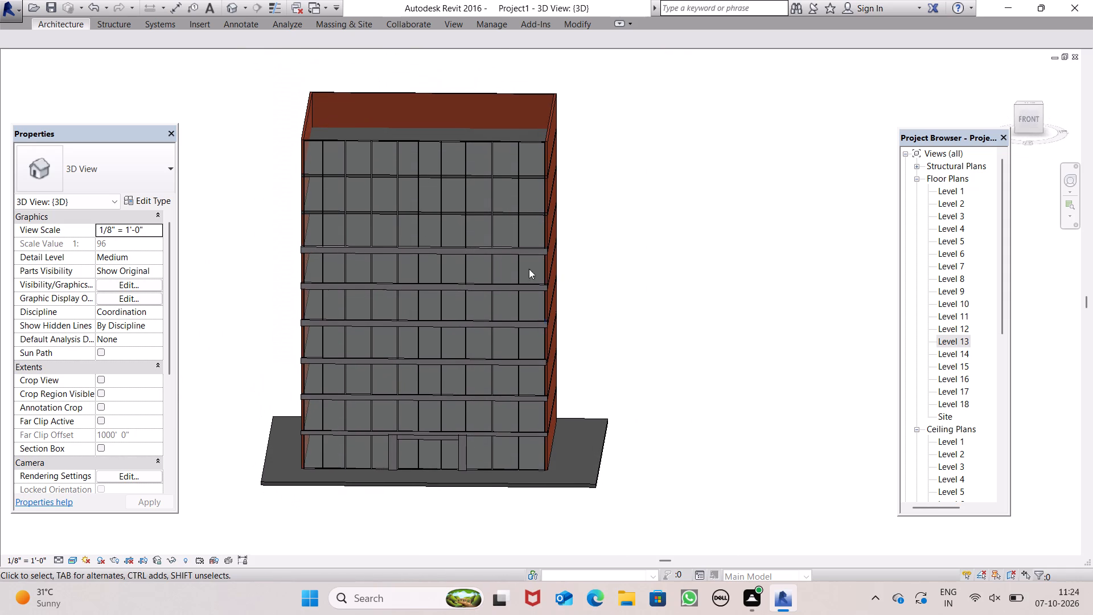
pyautogui.scroll(3, 330, 202)
pyautogui.scroll(1, 320, 281)
pyautogui.moveTo(371, 300); pyautogui.dragTo(392, 211, button='middle')
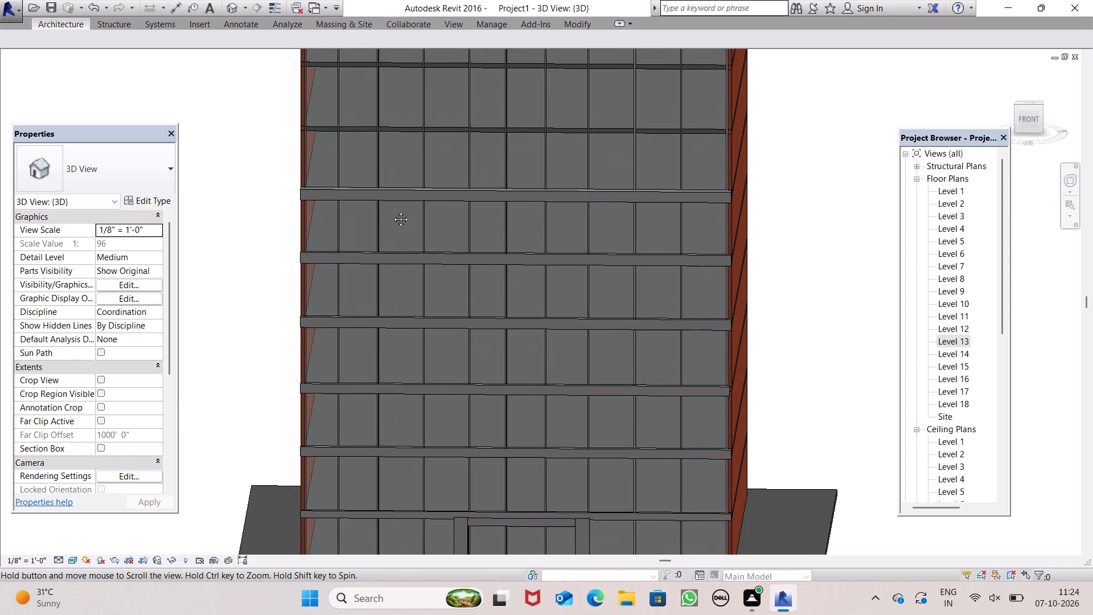
pyautogui.moveTo(392, 211); pyautogui.dragTo(368, 313, button='middle')
pyautogui.keyDown('shift'); pyautogui.moveTo(393, 312); pyautogui.dragTo(412, 230, button='middle'); pyautogui.keyUp('shift')
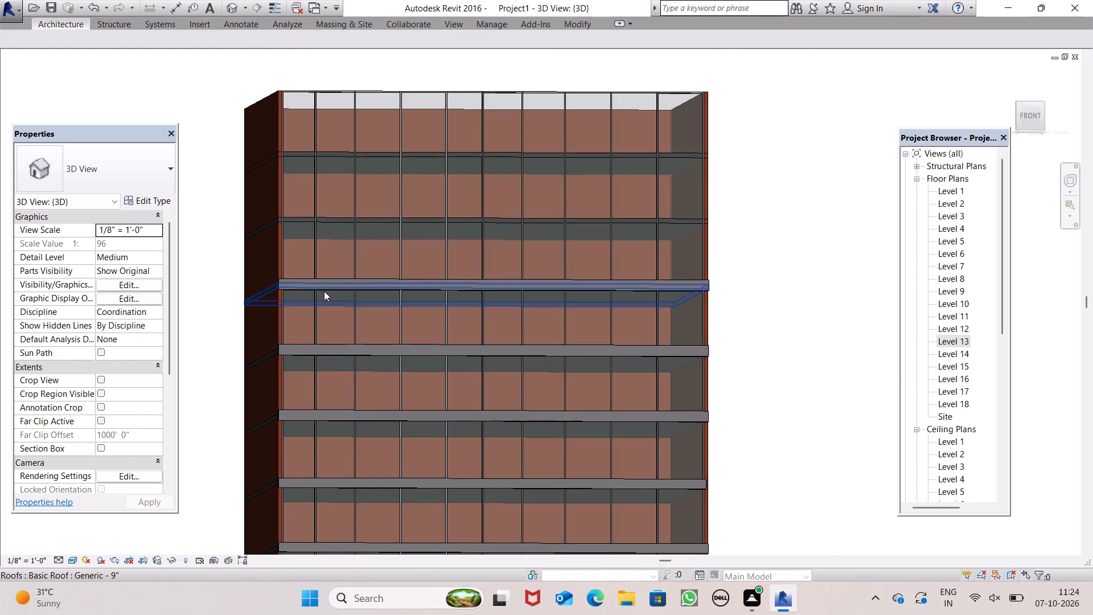
pyautogui.scroll(-2, 397, 259)
pyautogui.keyDown('shift'); pyautogui.moveTo(428, 272); pyautogui.dragTo(431, 404, button='middle'); pyautogui.keyUp('shift')
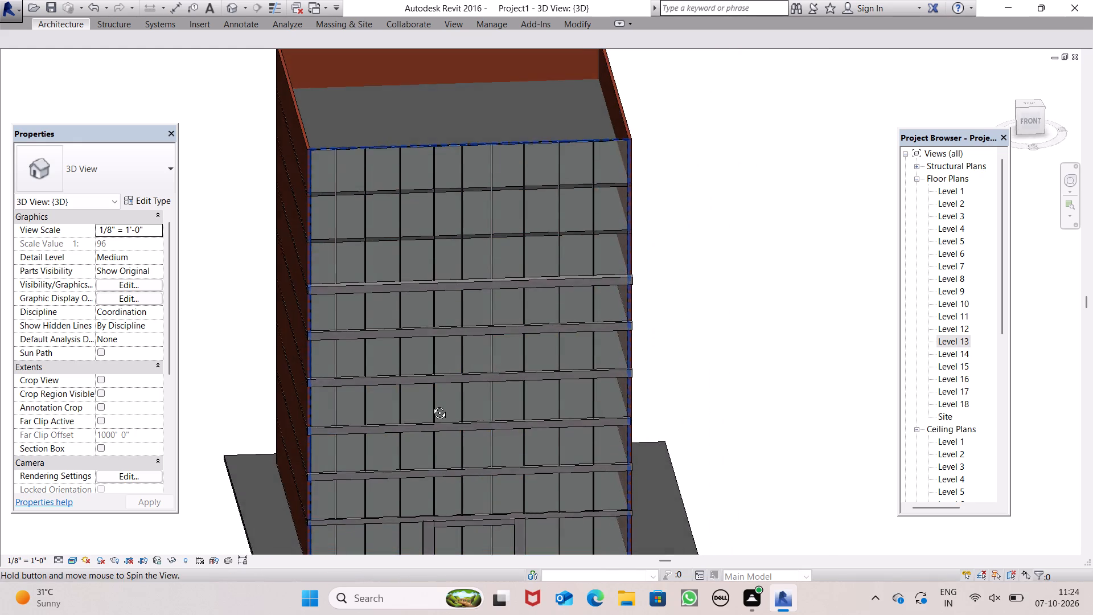
pyautogui.keyDown('shift'); pyautogui.moveTo(431, 404); pyautogui.dragTo(426, 416, button='middle'); pyautogui.keyUp('shift')
pyautogui.scroll(3, 384, 251)
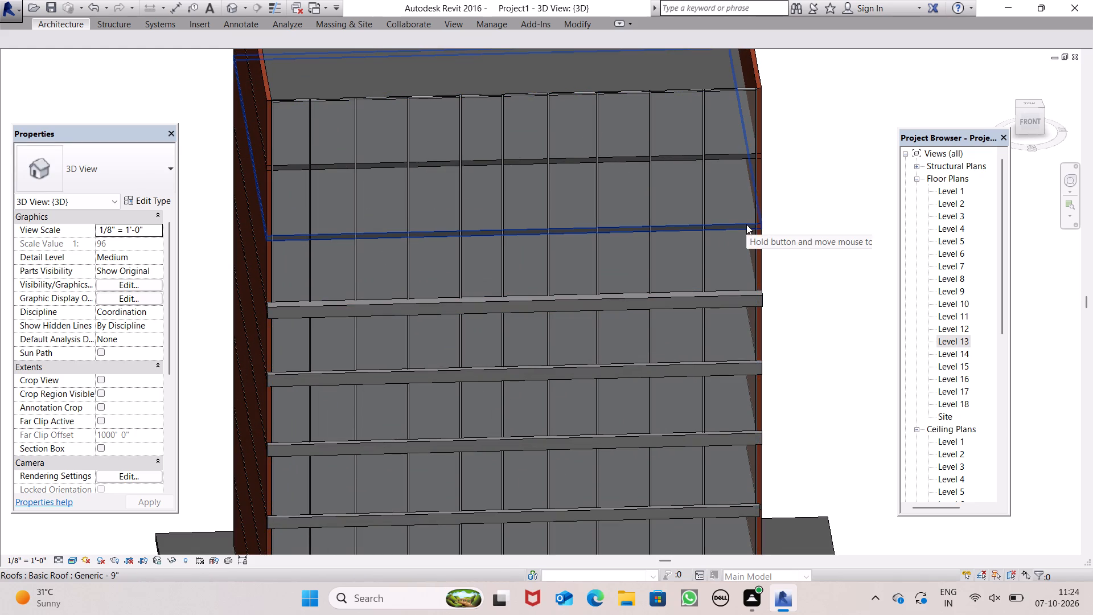
# On the Level 15 floor plan, start an in-place model in the Generic Models category, keeping the default name.
pyautogui.doubleClick(955, 366)
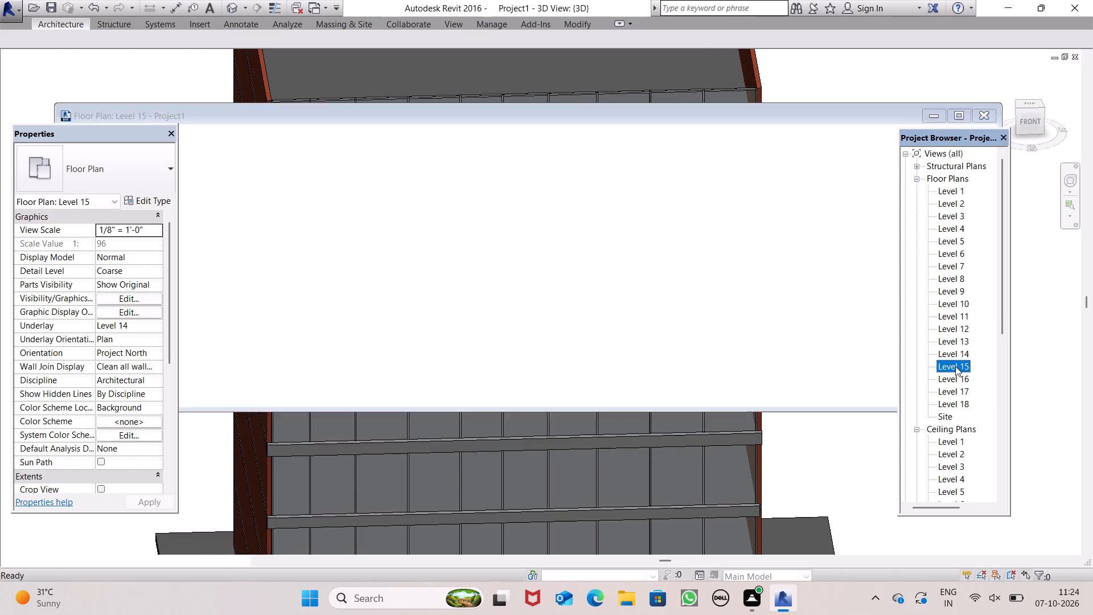
pyautogui.scroll(-3, 430, 253)
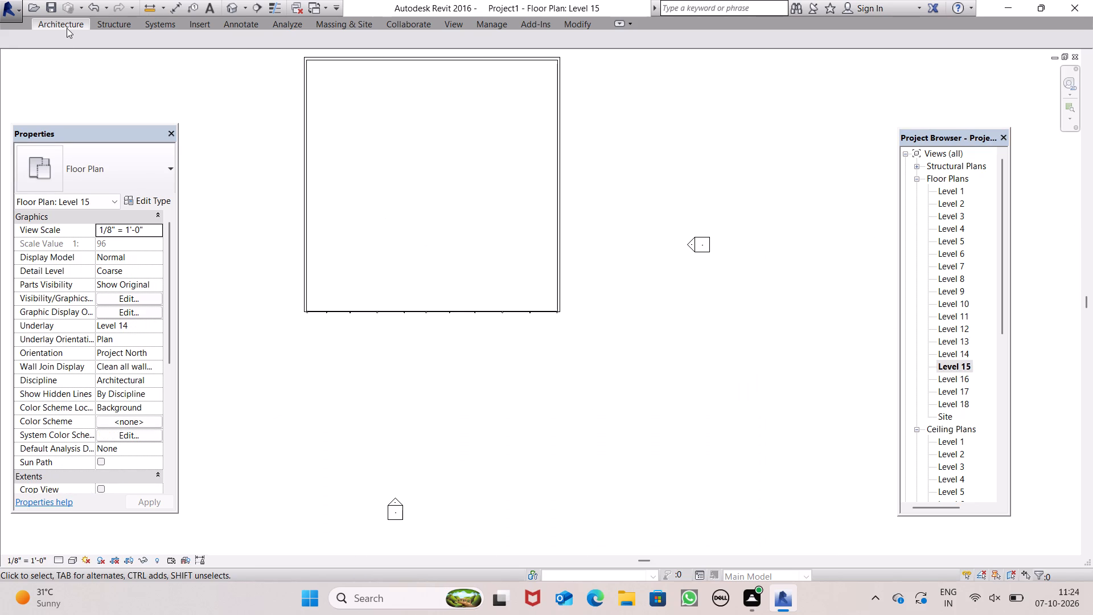
pyautogui.click(67, 28)
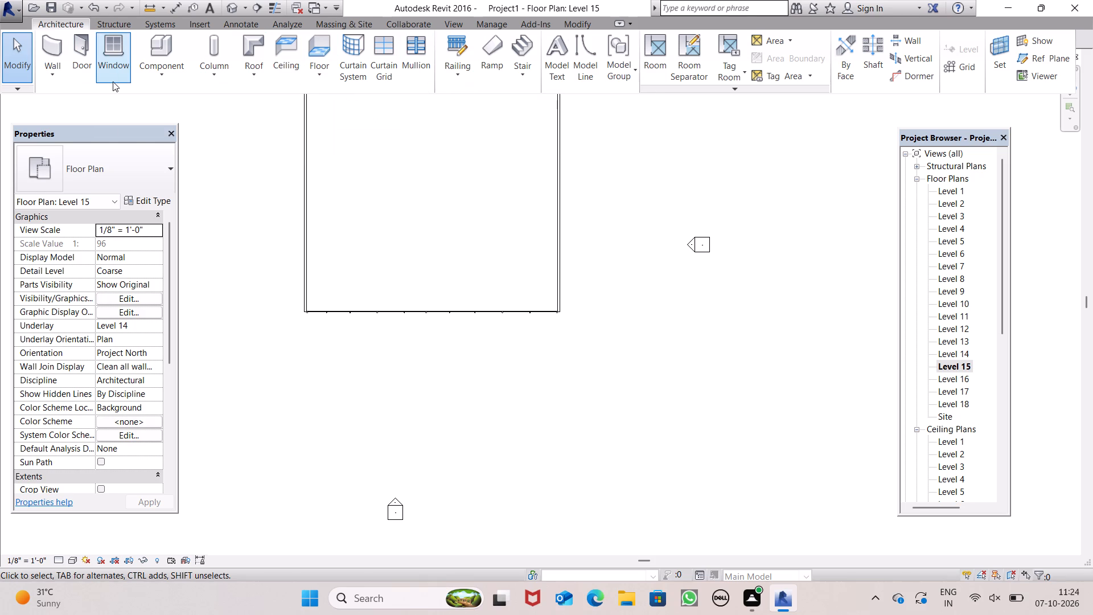
pyautogui.click(148, 81)
pyautogui.click(169, 130)
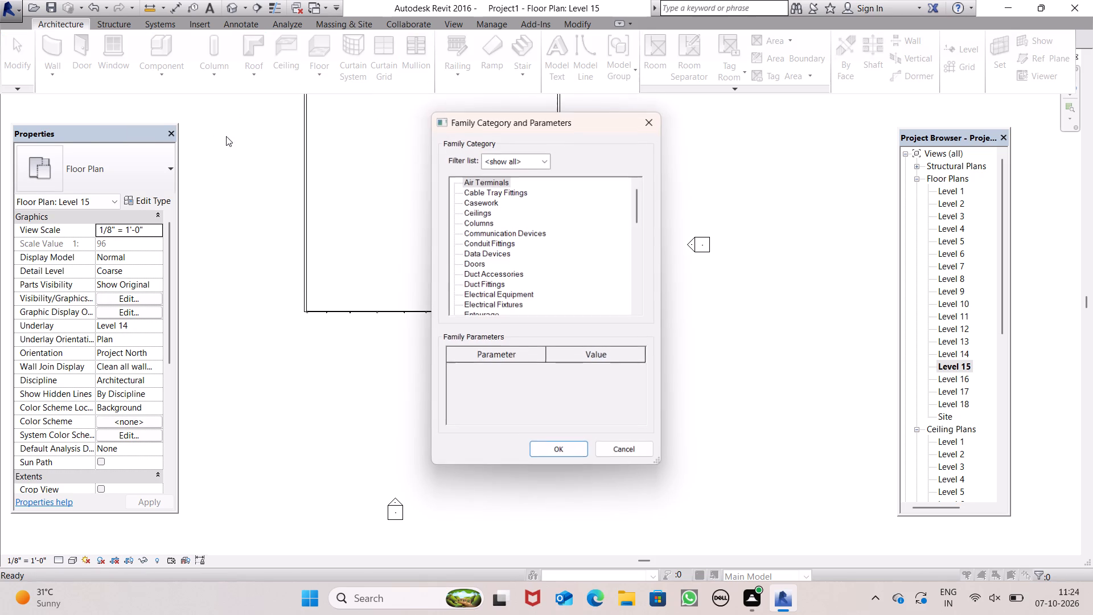
pyautogui.scroll(-3, 481, 240)
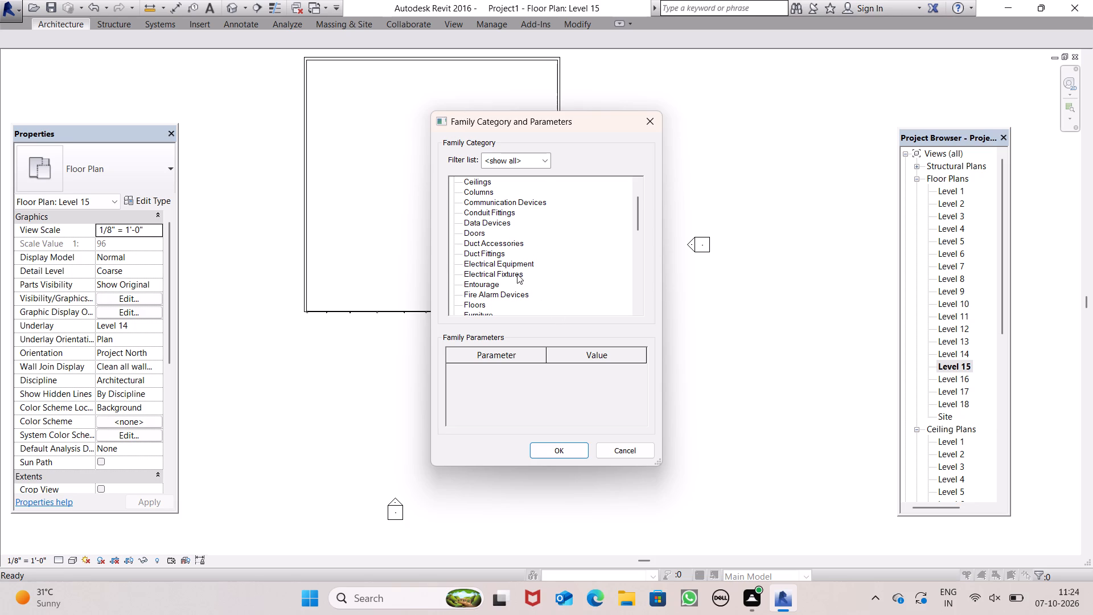
pyautogui.scroll(-3, 516, 274)
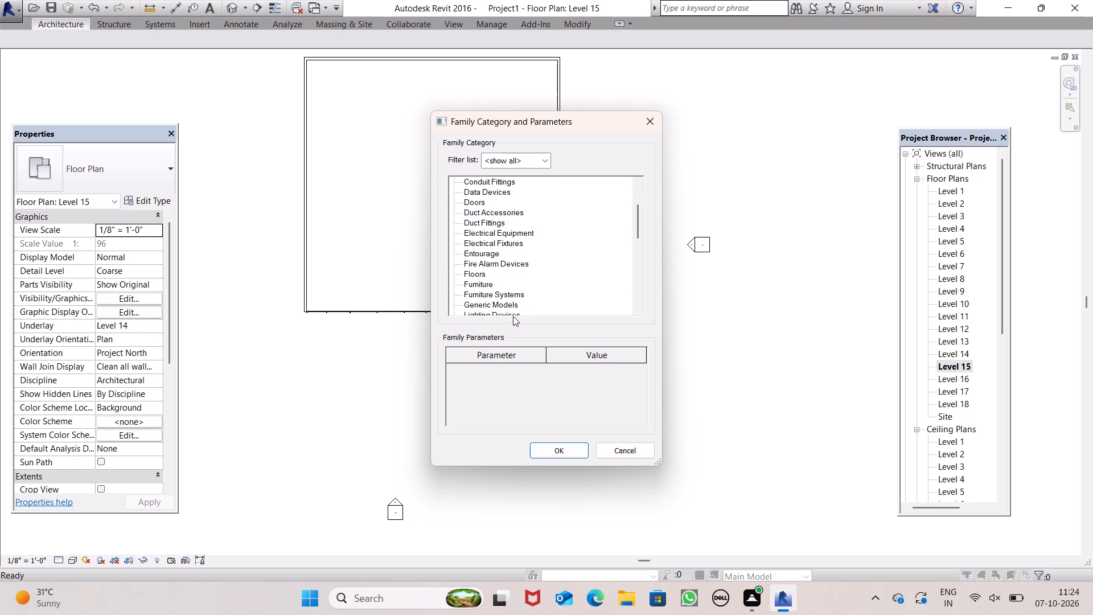
pyautogui.scroll(-2, 510, 290)
pyautogui.click(506, 288)
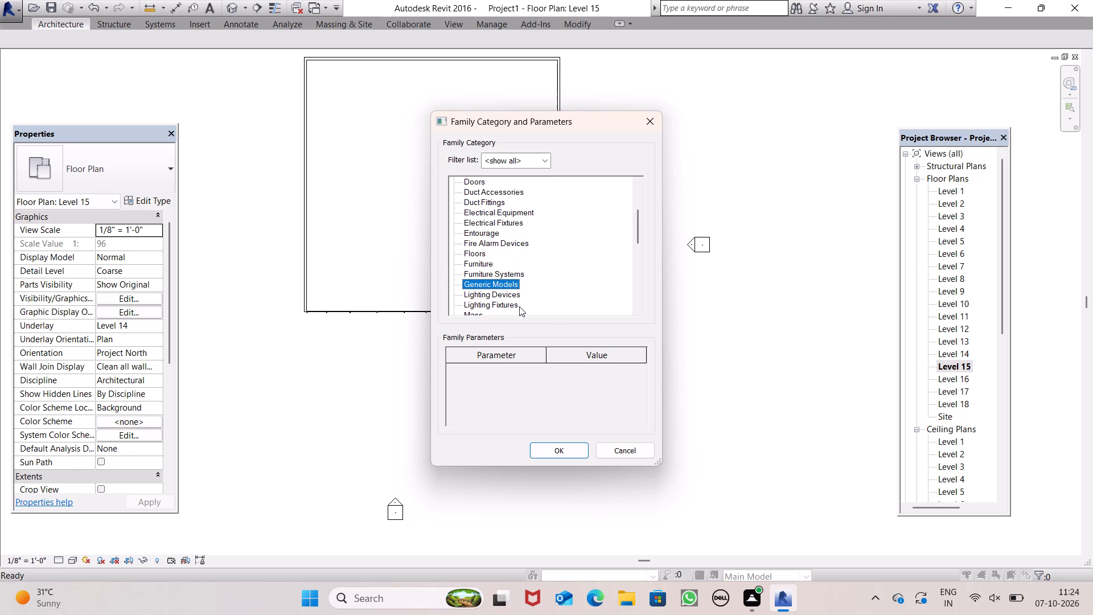
pyautogui.click(553, 458)
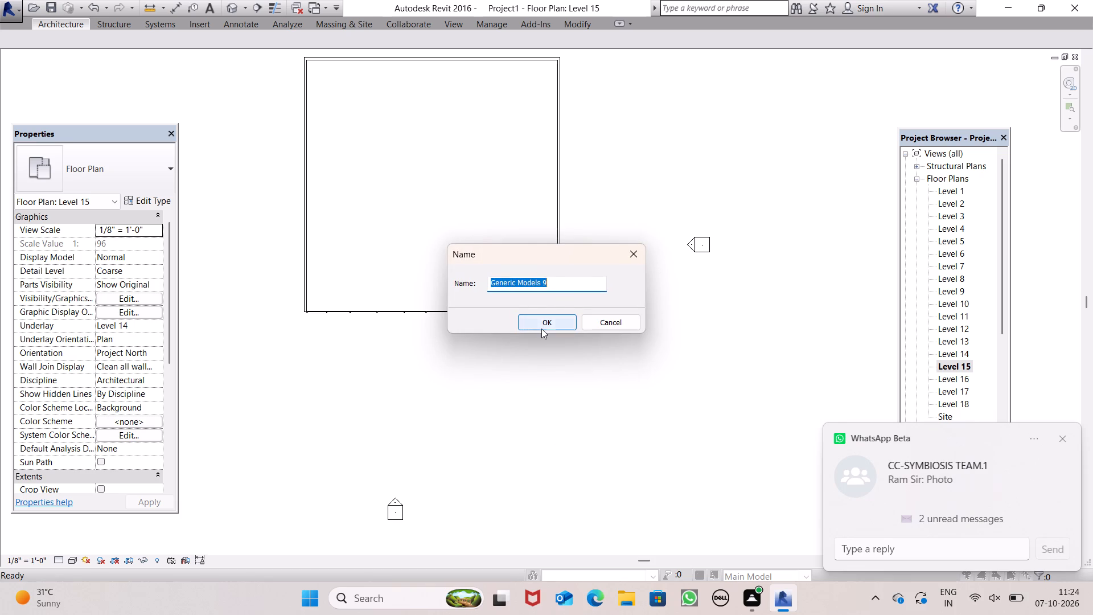
pyautogui.click(541, 329)
pyautogui.click(1058, 440)
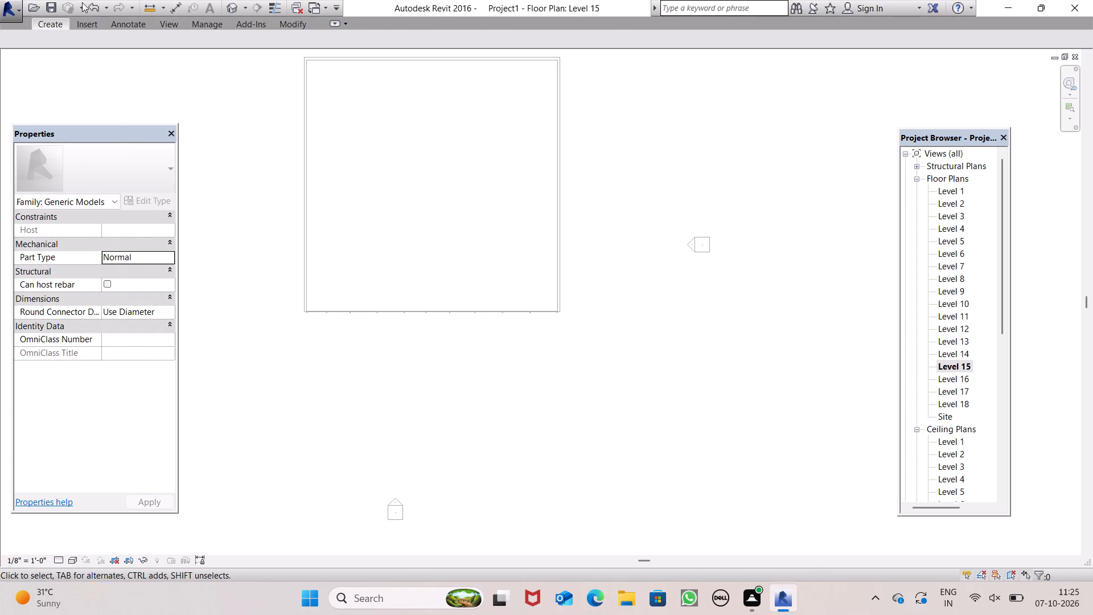
# Extrude a rectangle about 2'-6" by 1'-8", 1' high, in front of the facade from the left wall's centerline, and finish the model.
pyautogui.click(54, 23)
pyautogui.click(128, 49)
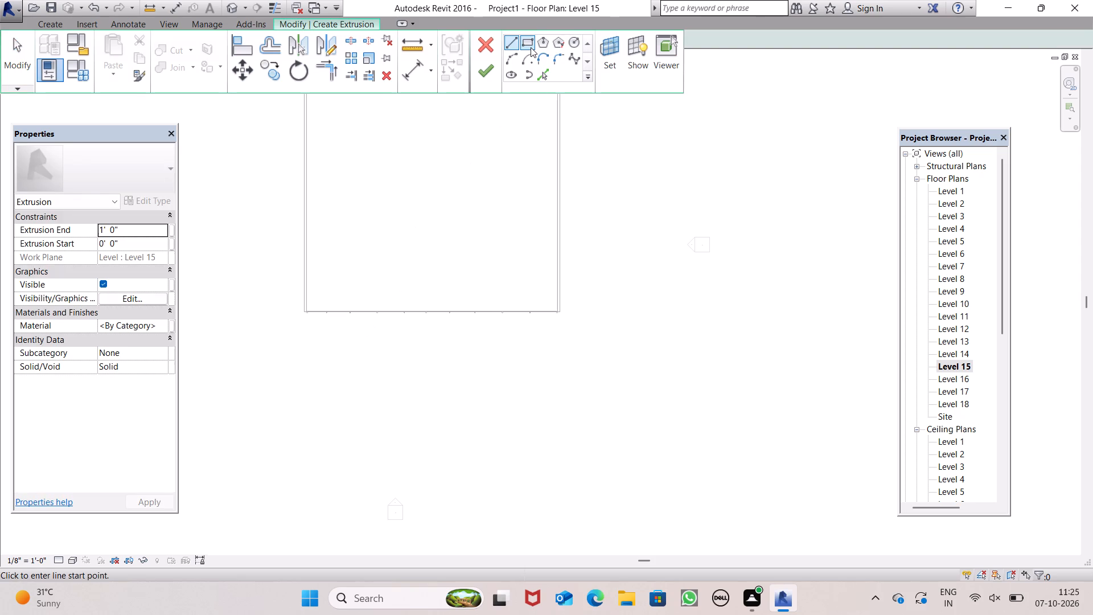
pyautogui.click(531, 47)
pyautogui.scroll(4, 327, 292)
pyautogui.scroll(2, 313, 370)
pyautogui.scroll(-1, 311, 370)
pyautogui.scroll(3, 311, 370)
pyautogui.scroll(8, 289, 309)
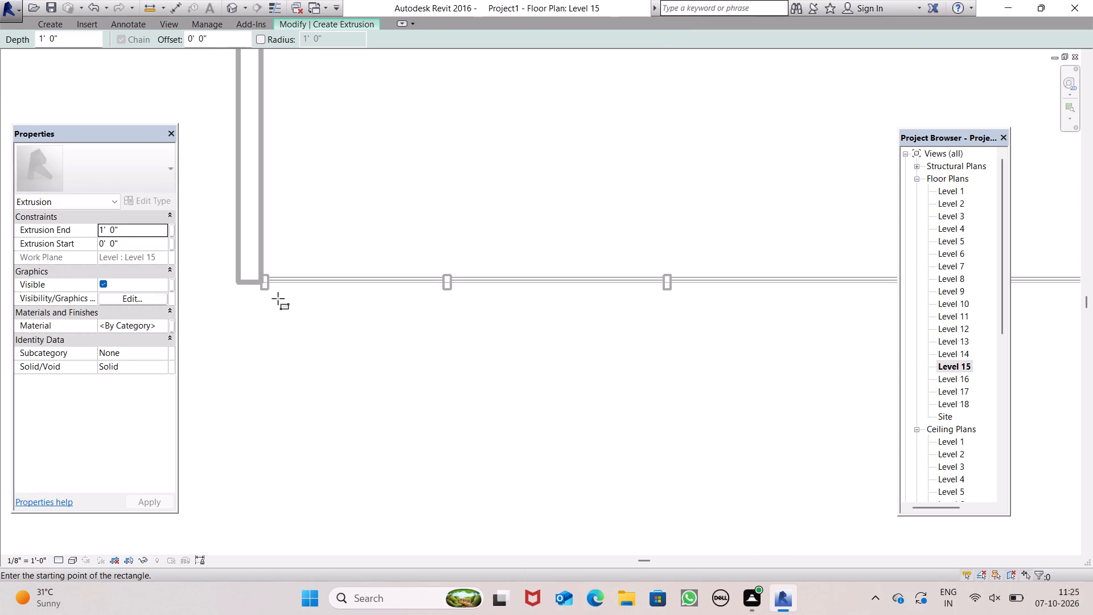
pyautogui.click(246, 288)
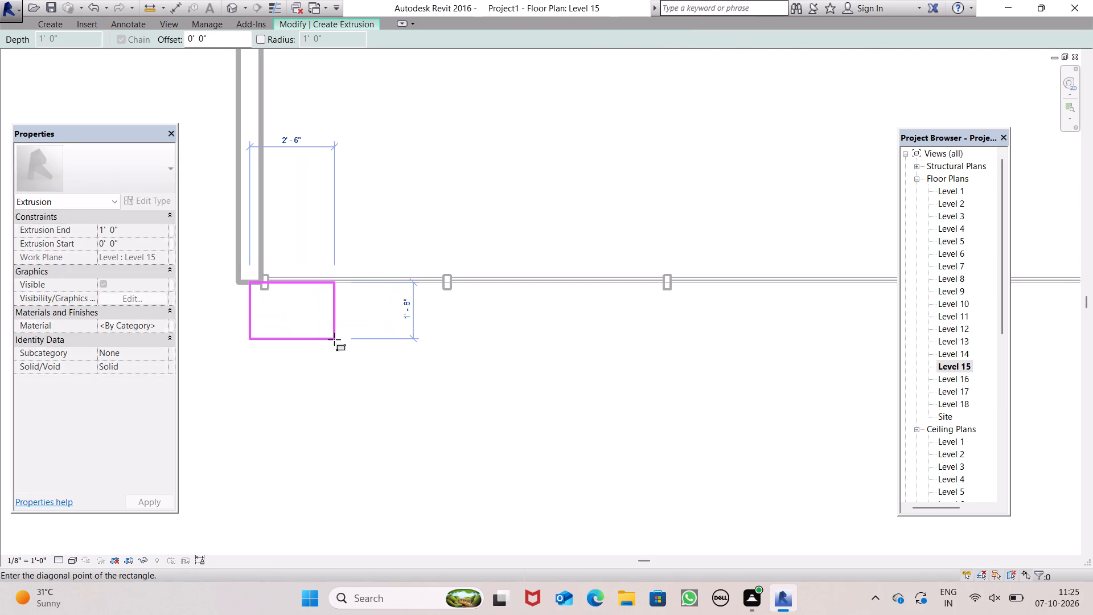
pyautogui.click(334, 340)
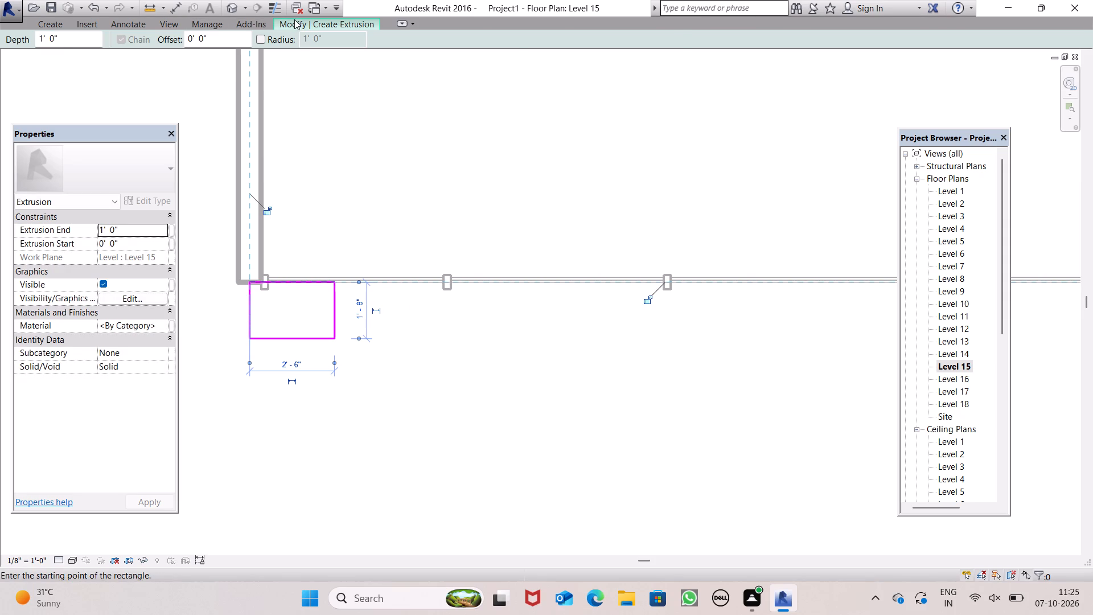
pyautogui.click(294, 19)
pyautogui.click(482, 73)
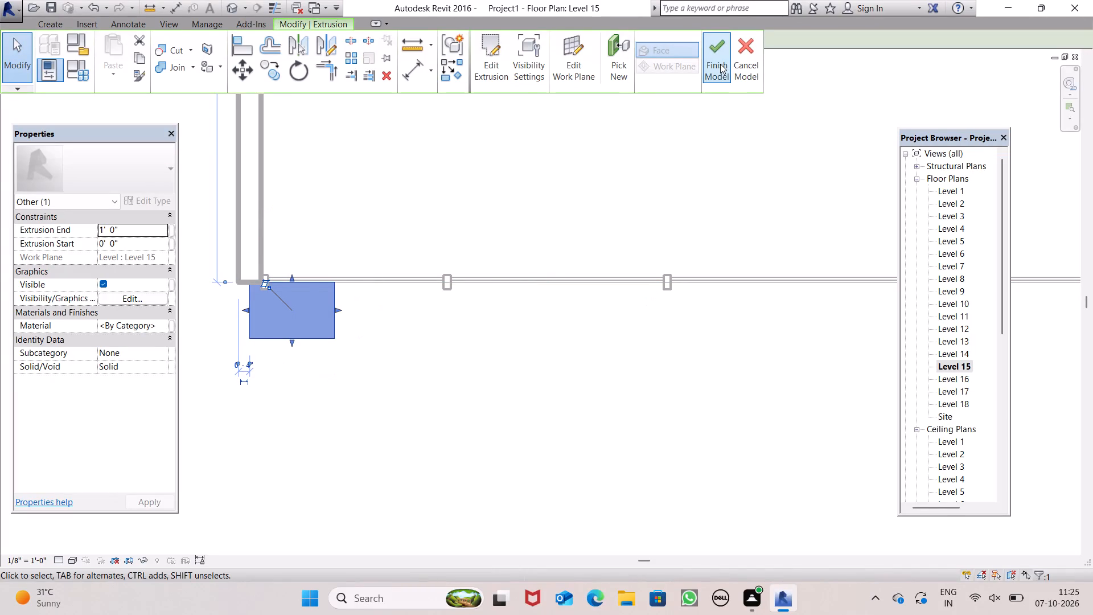
pyautogui.click(720, 64)
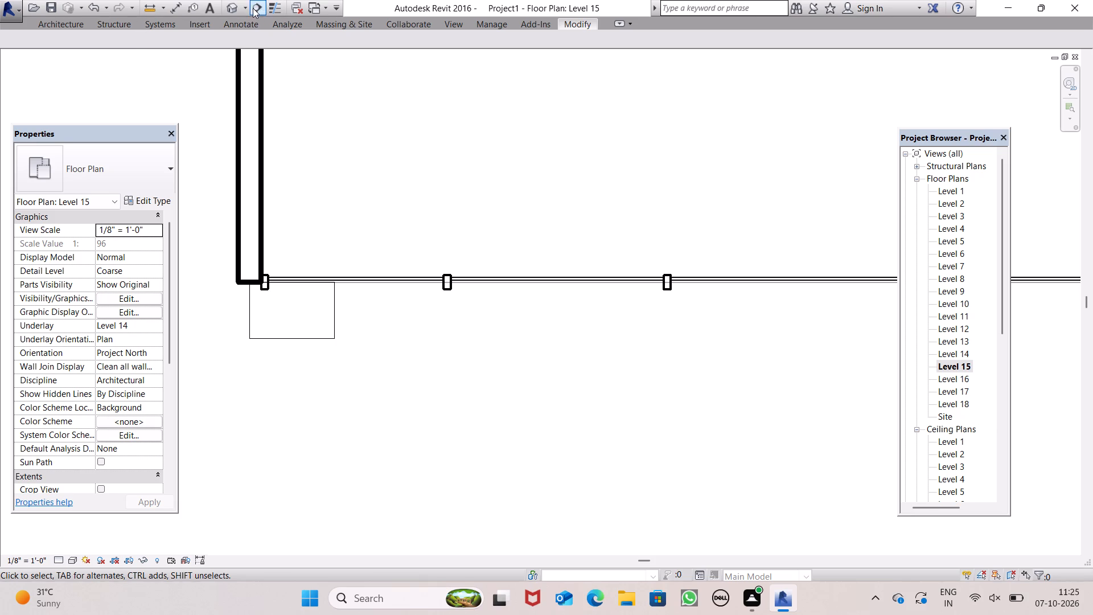
# In the 3D view, lengthen the new Level 15 block partway along the facade and extend its underside below the slab edge.
pyautogui.click(235, 9)
pyautogui.scroll(3, 379, 251)
pyautogui.moveTo(363, 272); pyautogui.dragTo(357, 247, button='middle')
pyautogui.keyDown('ctrl'); pyautogui.moveTo(356, 257); pyautogui.dragTo(354, 239, button='middle'); pyautogui.keyUp('ctrl')
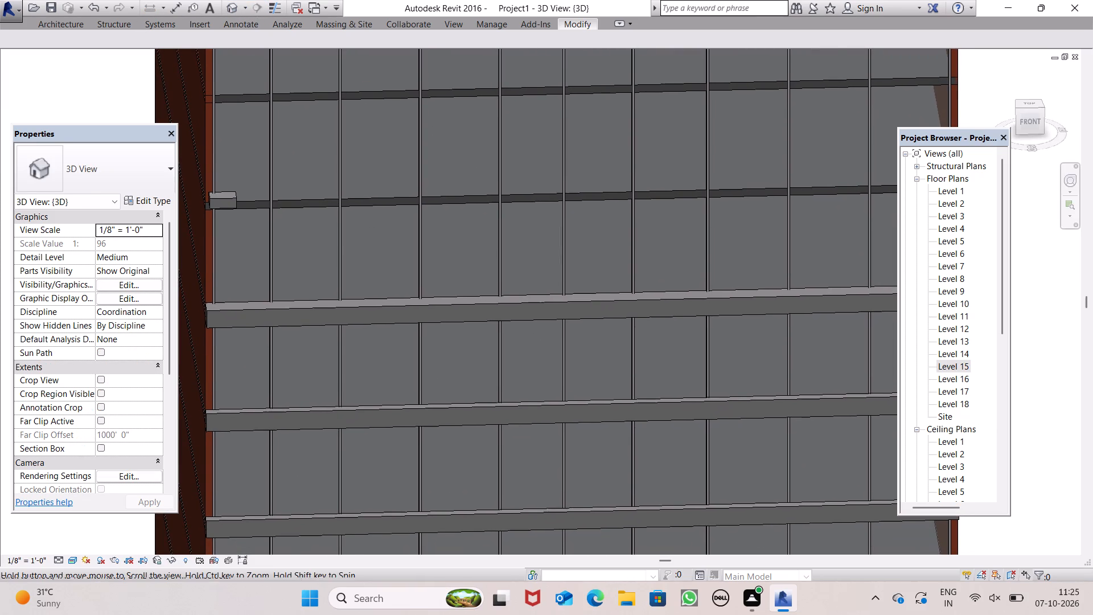
pyautogui.keyDown('ctrl'); pyautogui.moveTo(354, 239); pyautogui.dragTo(347, 178, button='middle'); pyautogui.keyUp('ctrl')
pyautogui.scroll(-1, 347, 184)
pyautogui.scroll(2, 353, 216)
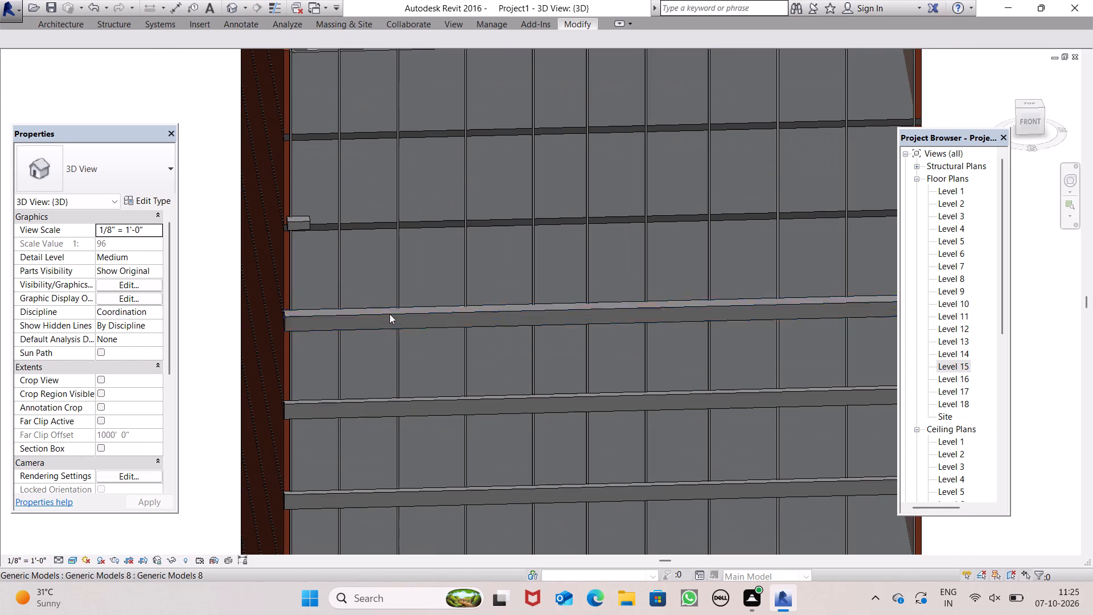
pyautogui.keyDown('ctrl'); pyautogui.moveTo(383, 309); pyautogui.dragTo(376, 263, button='middle'); pyautogui.keyUp('ctrl')
pyautogui.scroll(2, 376, 263)
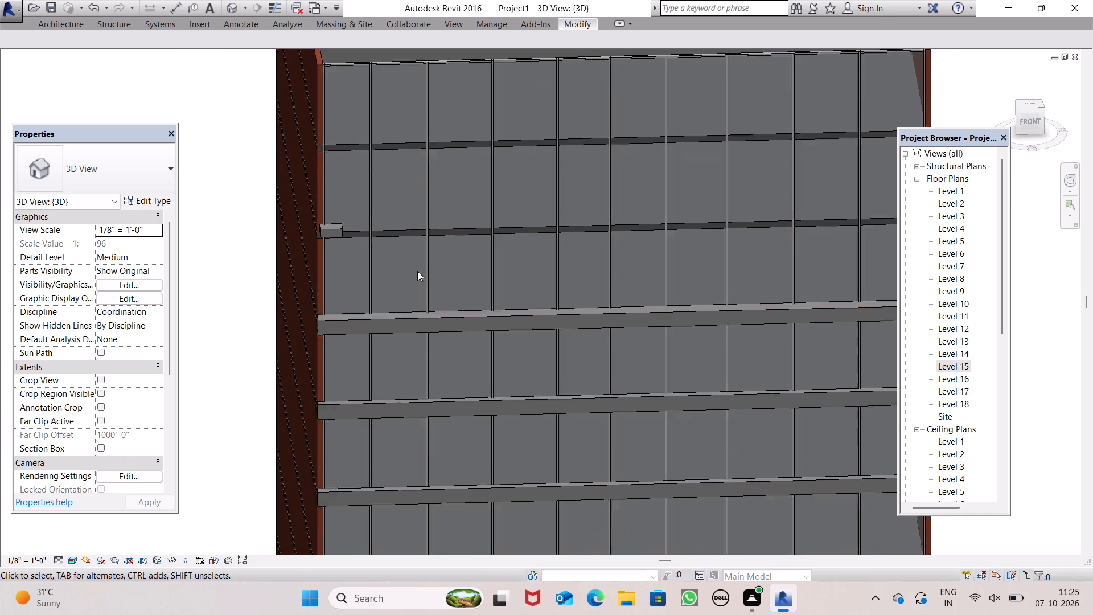
pyautogui.scroll(1, 417, 271)
pyautogui.keyDown('shift'); pyautogui.moveTo(419, 272); pyautogui.dragTo(407, 227, button='middle'); pyautogui.keyUp('shift')
pyautogui.scroll(4, 322, 192)
pyautogui.scroll(-1, 319, 192)
pyautogui.scroll(1, 319, 192)
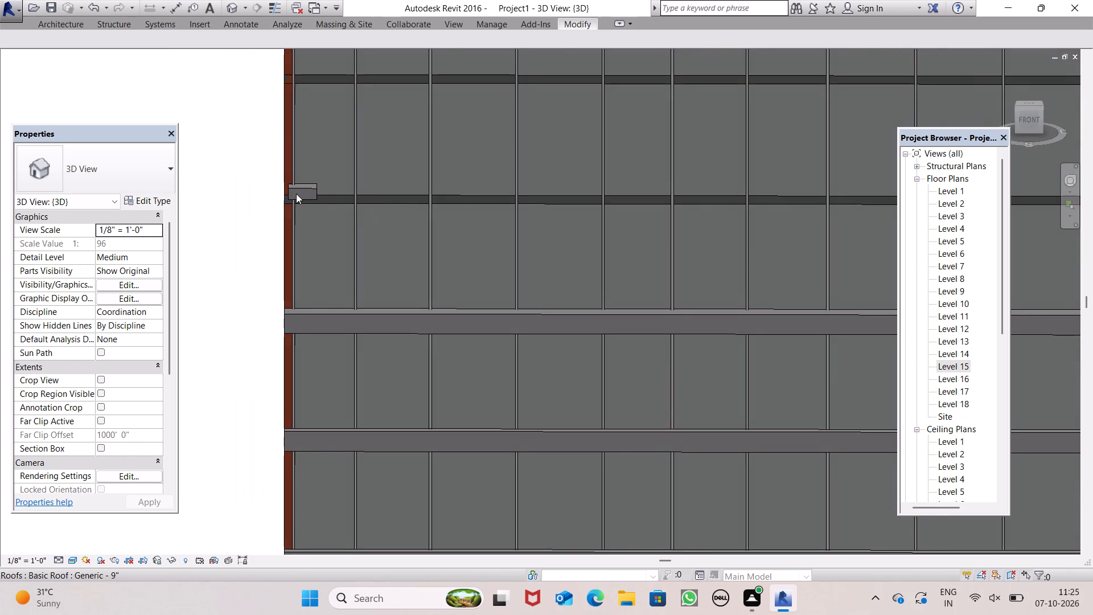
pyautogui.scroll(7, 295, 195)
pyautogui.click(299, 175)
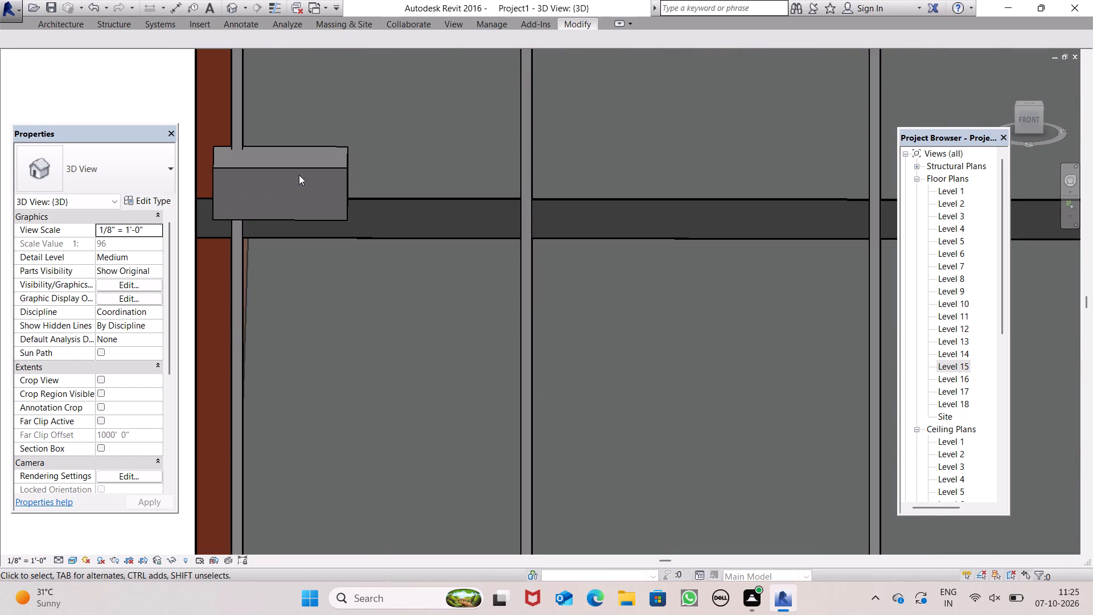
pyautogui.click(322, 169)
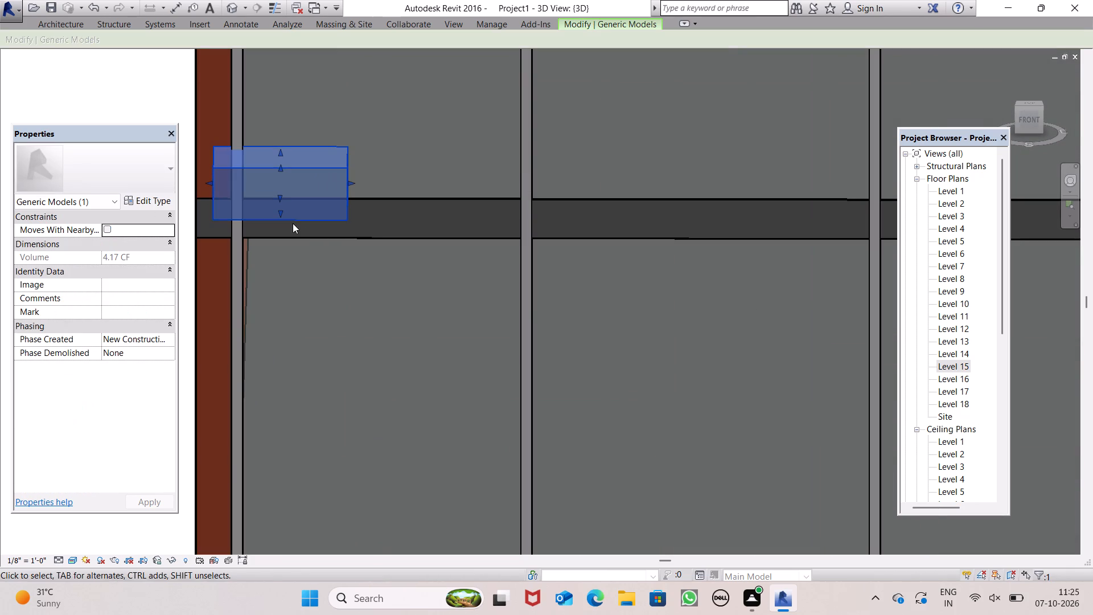
pyautogui.scroll(-3, 379, 230)
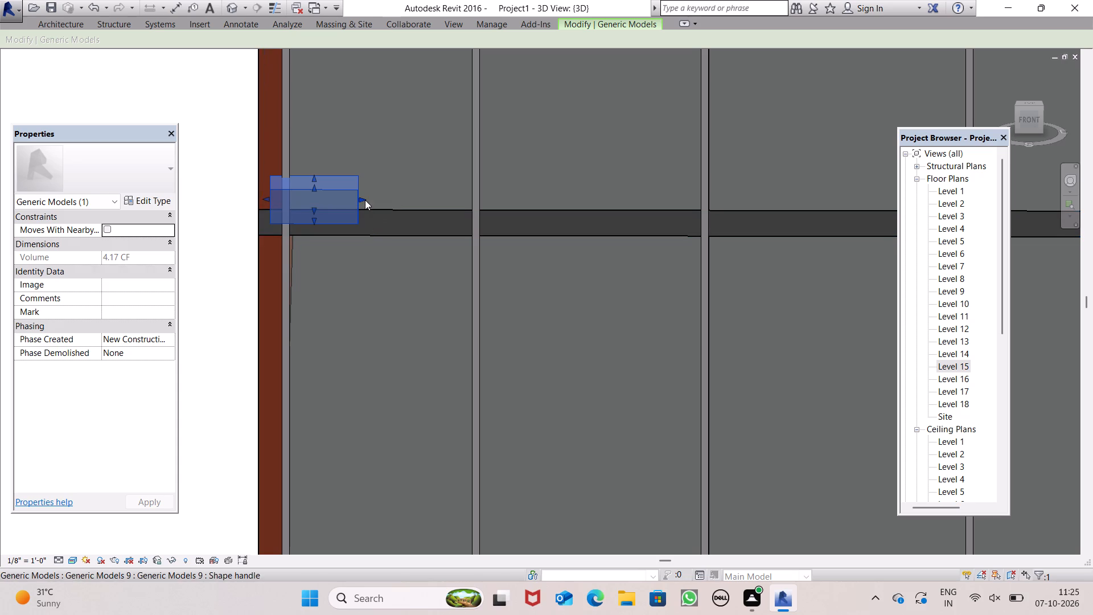
pyautogui.moveTo(365, 198); pyautogui.dragTo(655, 211)
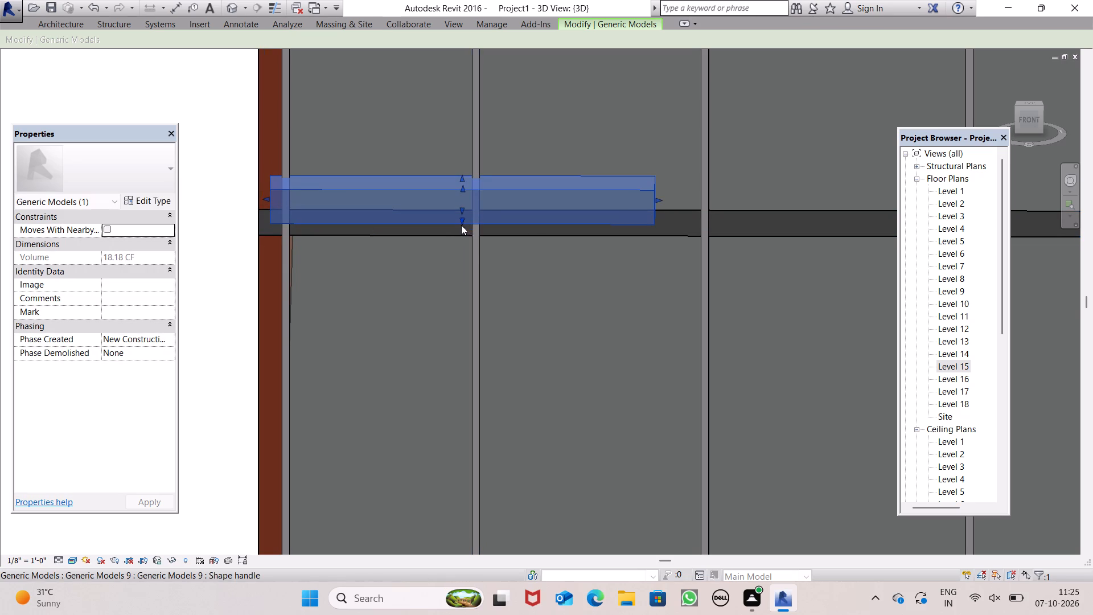
pyautogui.moveTo(461, 222); pyautogui.dragTo(463, 247)
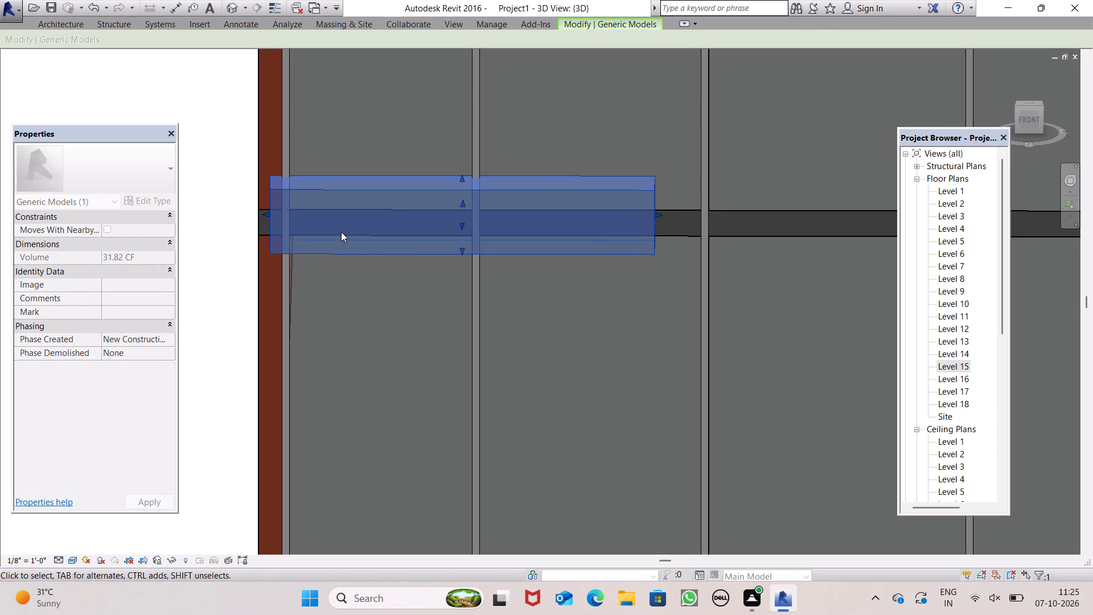
# Extend the Level 15 block's left end to the left side wall's outer face.
pyautogui.click(268, 215)
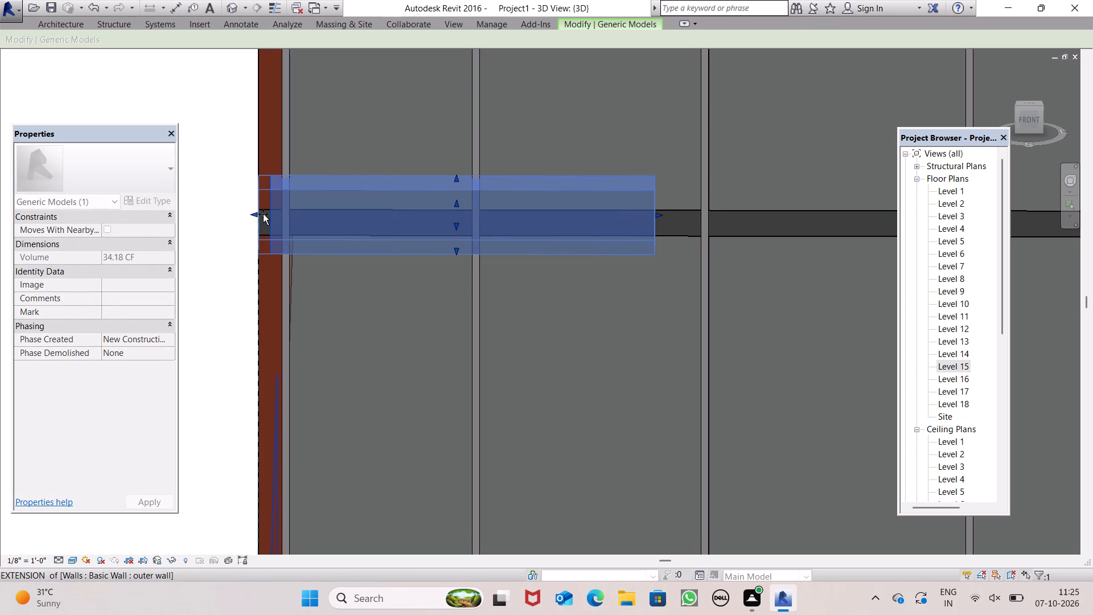
pyautogui.scroll(-3, 288, 251)
pyautogui.click(211, 284)
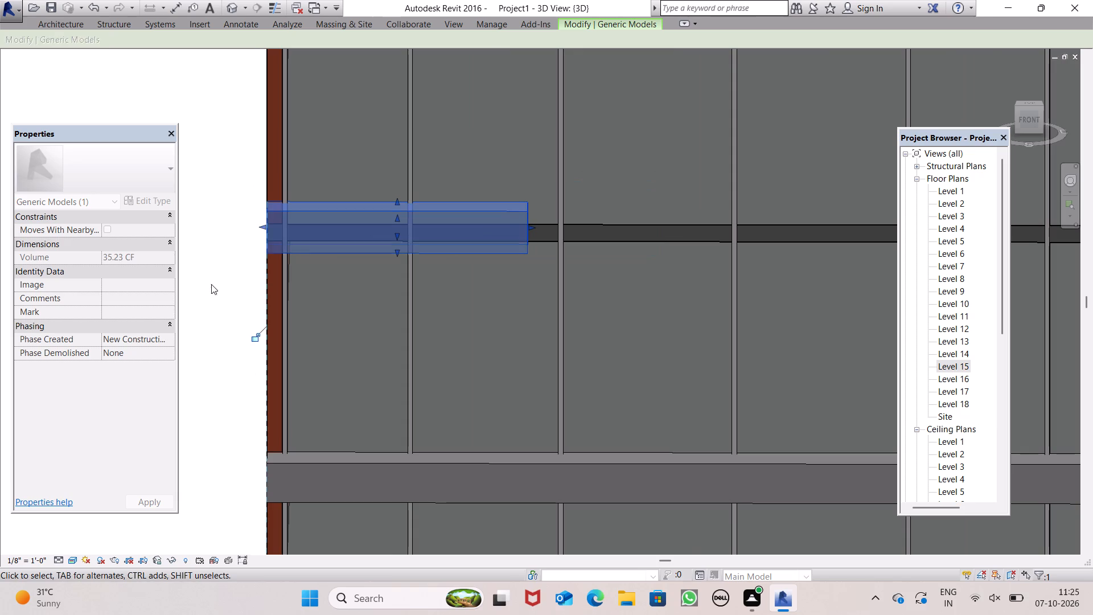
# Stretch the Level 15 block along the front facade until its right end lines up with the right side wall's outer face.
pyautogui.scroll(-14, 281, 222)
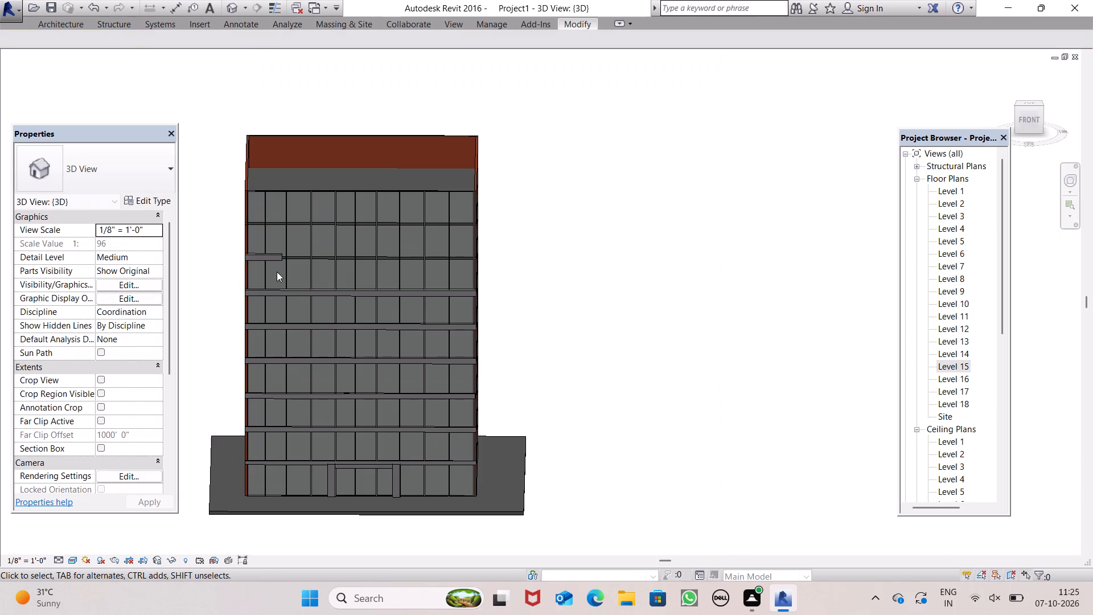
pyautogui.scroll(8, 277, 247)
pyautogui.click(290, 267)
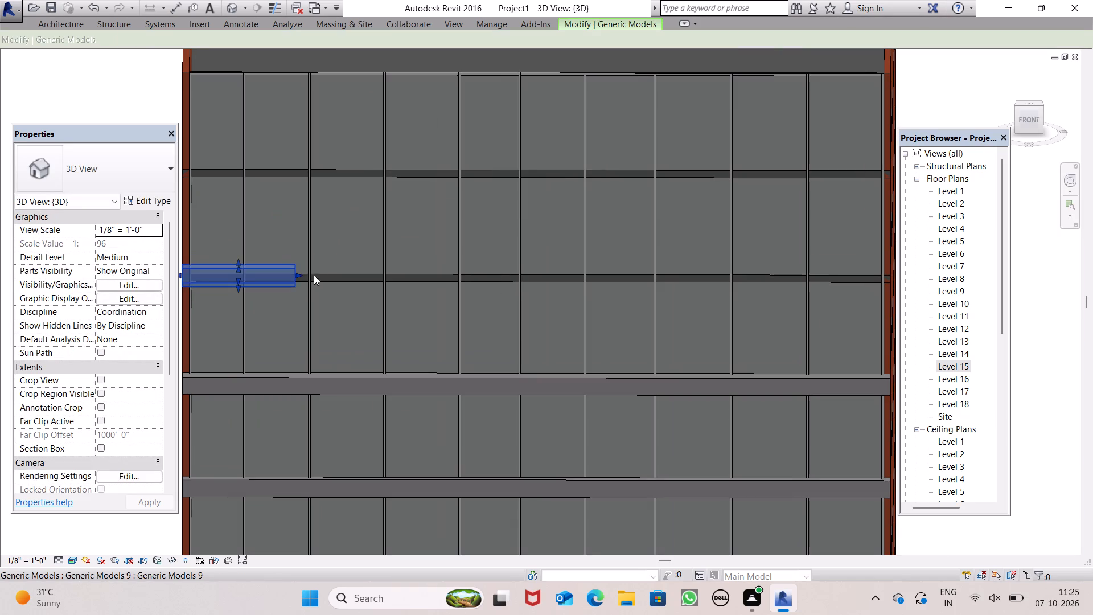
pyautogui.moveTo(297, 273); pyautogui.dragTo(730, 289)
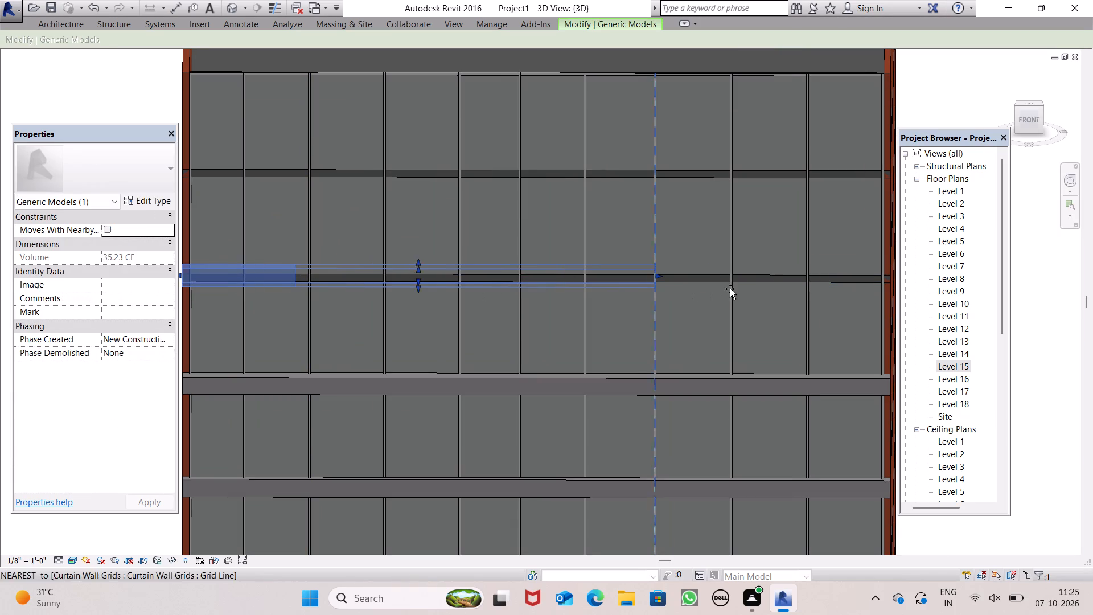
pyautogui.moveTo(730, 289); pyautogui.dragTo(857, 286)
pyautogui.moveTo(879, 285); pyautogui.dragTo(885, 285)
pyautogui.click(894, 281)
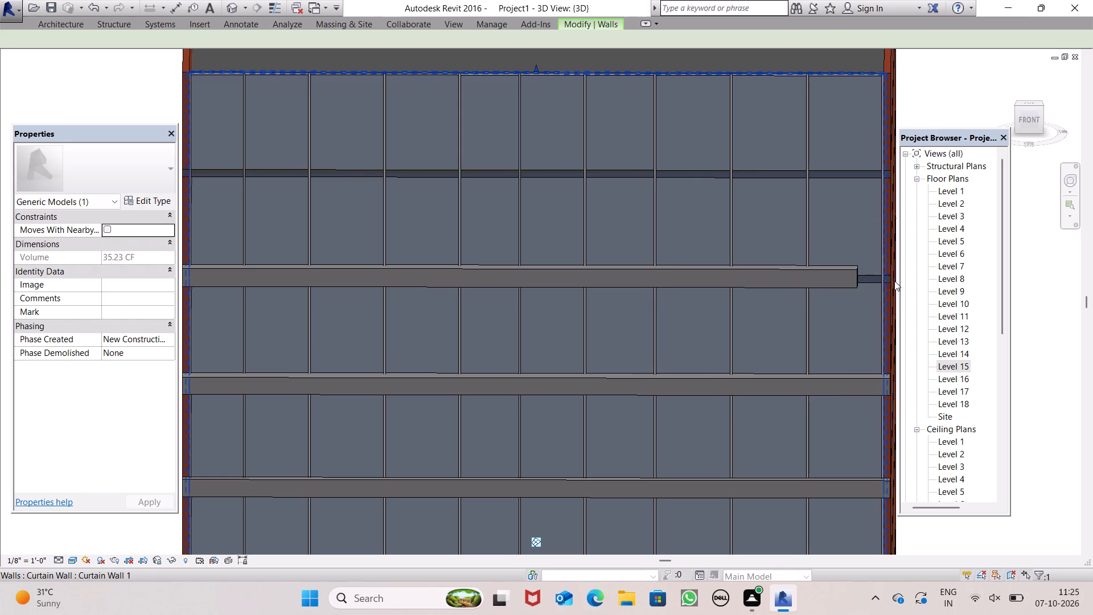
pyautogui.scroll(-9, 663, 268)
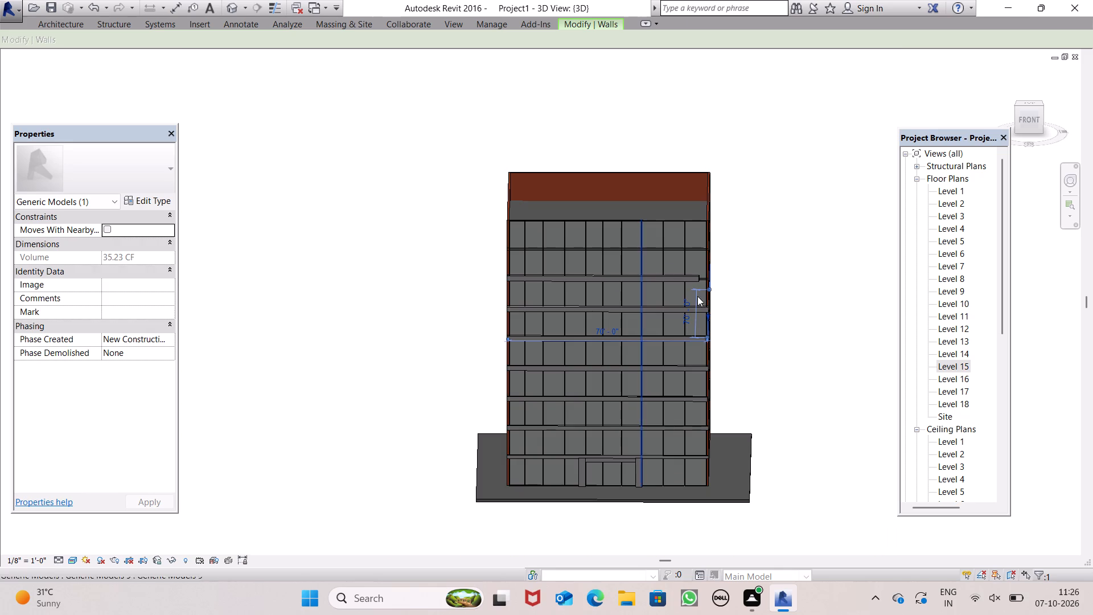
pyautogui.scroll(14, 736, 276)
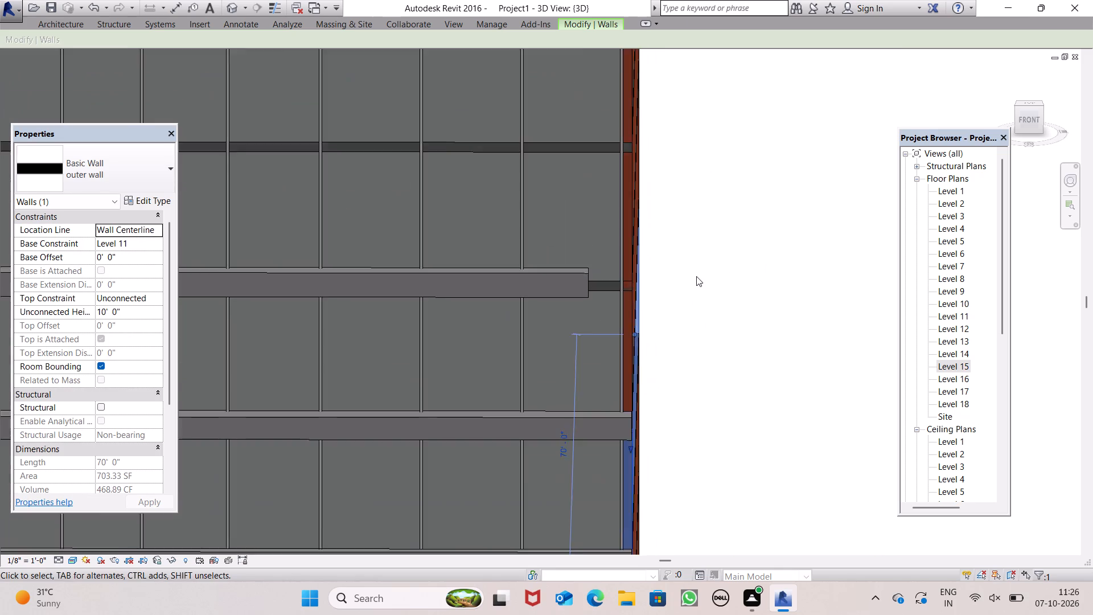
pyautogui.click(692, 278)
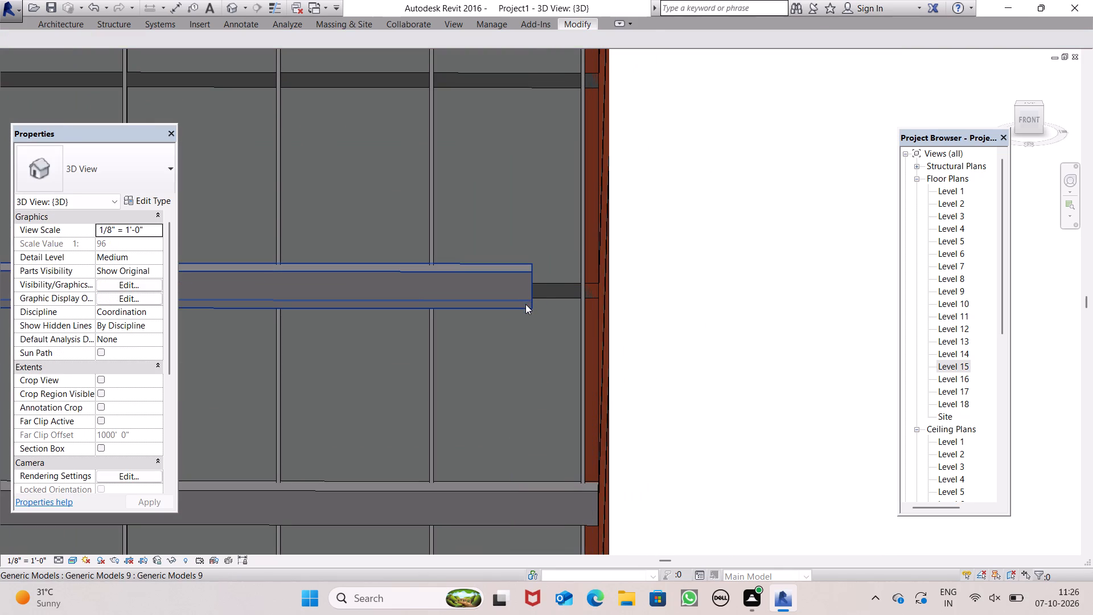
pyautogui.click(525, 304)
pyautogui.moveTo(535, 284); pyautogui.dragTo(537, 286)
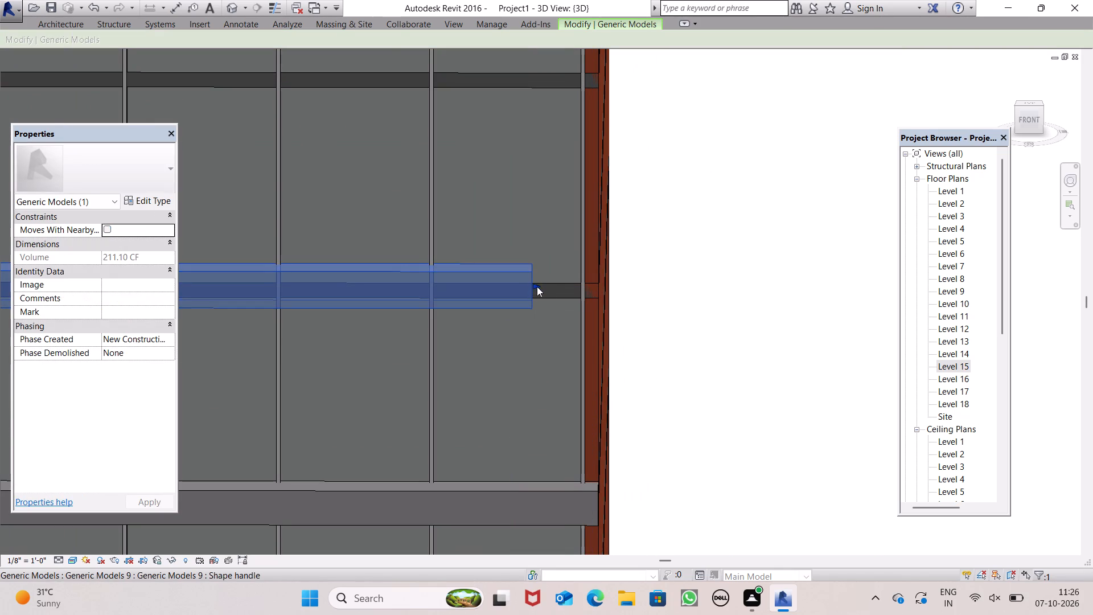
pyautogui.moveTo(537, 286); pyautogui.dragTo(597, 292)
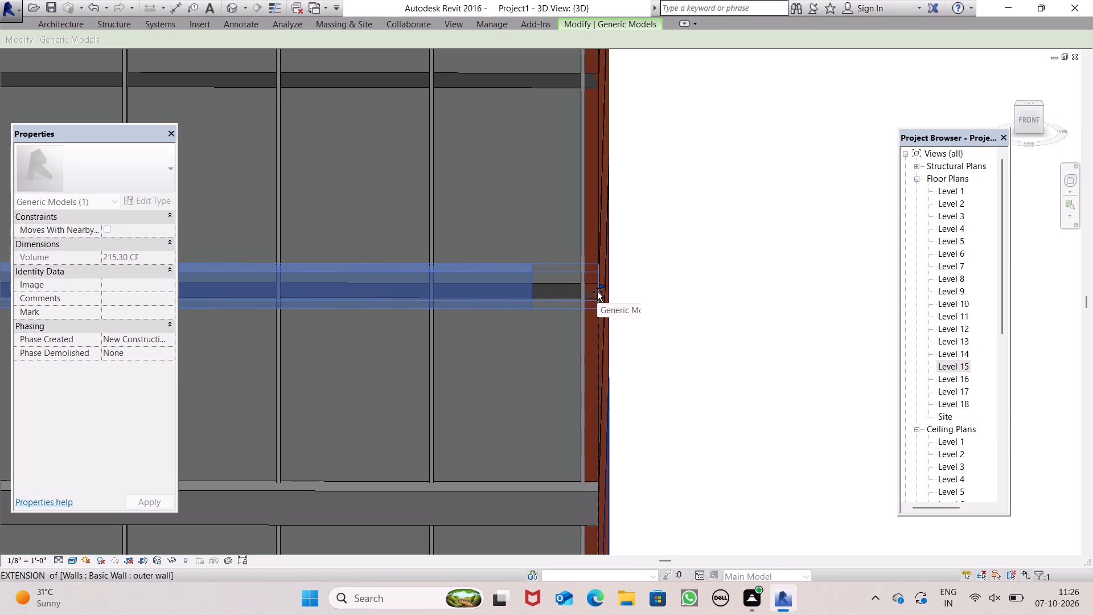
# Extend the right end of the Level 15 block to the right side wall, completing that ledge across the facade.
pyautogui.moveTo(597, 292); pyautogui.dragTo(599, 292)
pyautogui.click(599, 292)
pyautogui.scroll(1, 657, 302)
pyautogui.scroll(-1, 656, 302)
pyautogui.scroll(2, 656, 302)
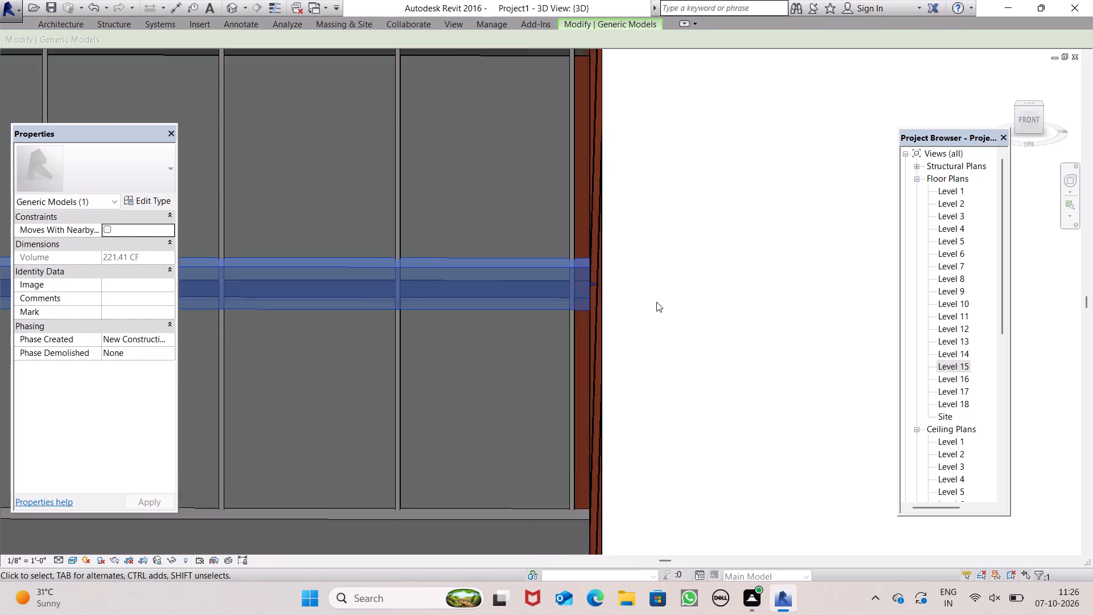
pyautogui.scroll(3, 656, 302)
pyautogui.click(655, 303)
pyautogui.scroll(-5, 757, 252)
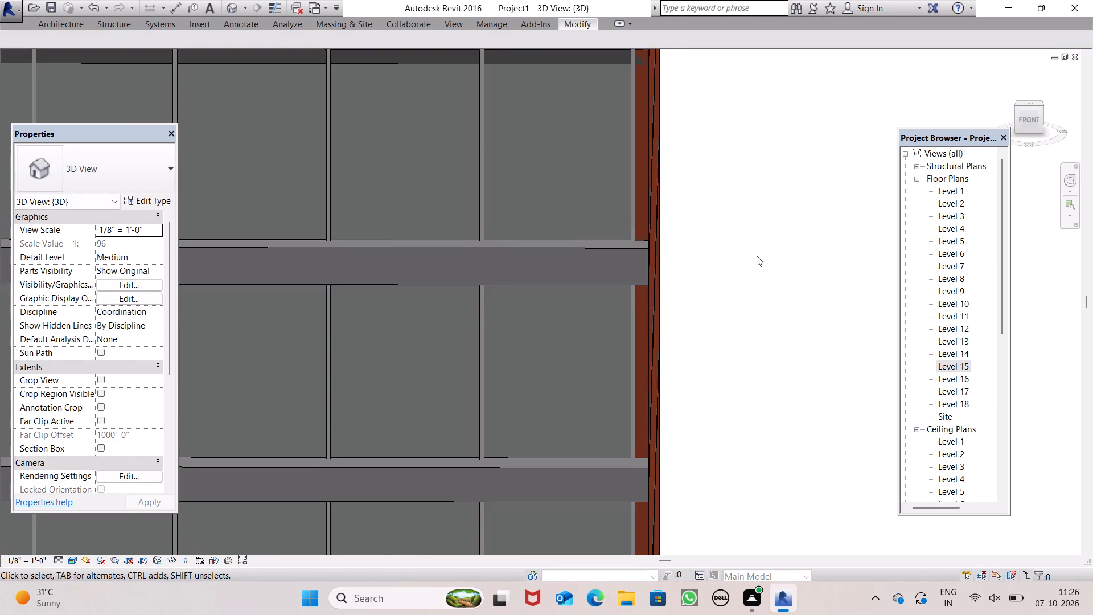
pyautogui.scroll(-2, 757, 260)
pyautogui.scroll(-11, 760, 306)
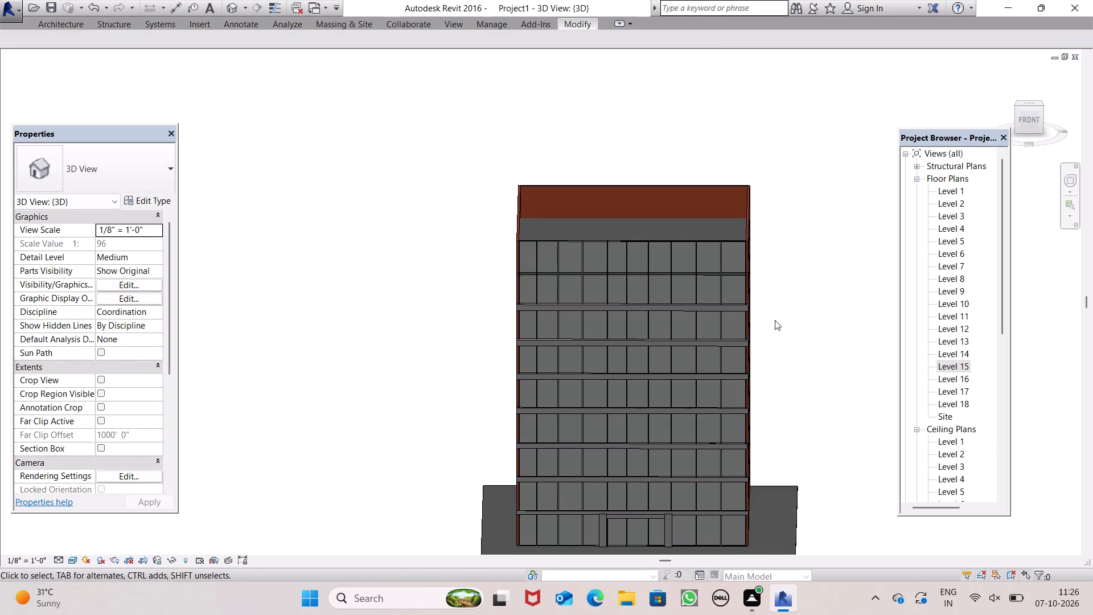
# Start a new in-place model in the Generic Models category, keeping the suggested name.
pyautogui.scroll(2, 775, 320)
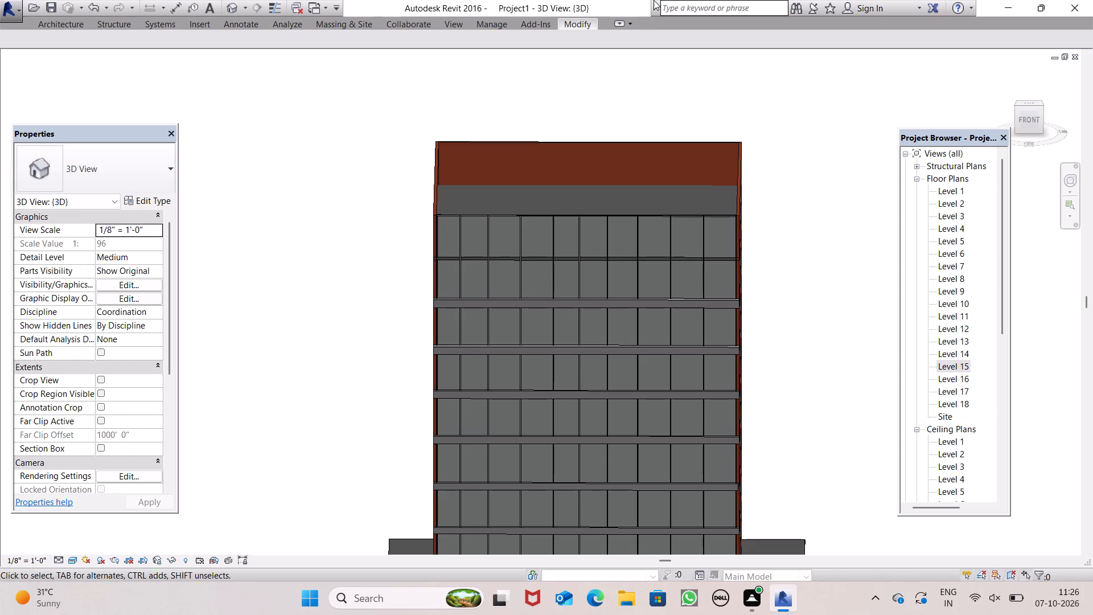
pyautogui.scroll(2, 625, 276)
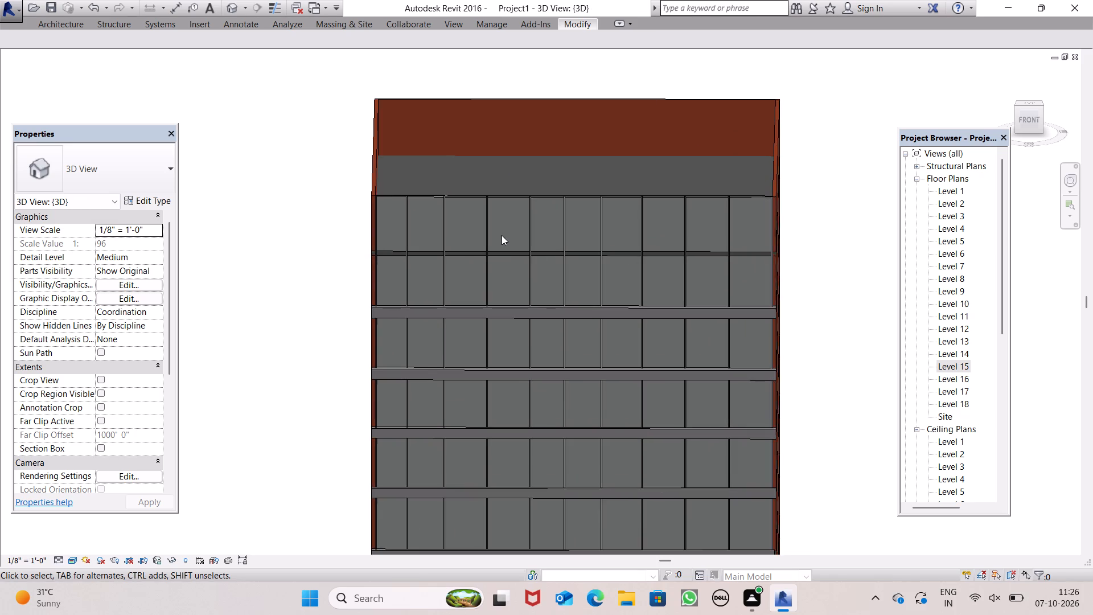
pyautogui.scroll(-1, 502, 235)
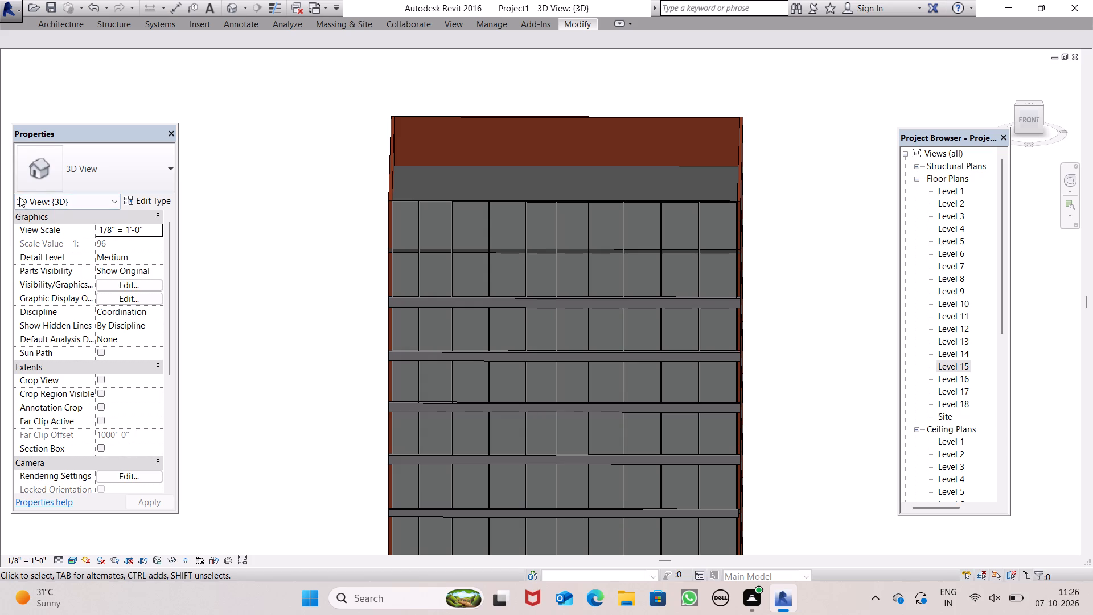
pyautogui.click(64, 25)
pyautogui.click(163, 75)
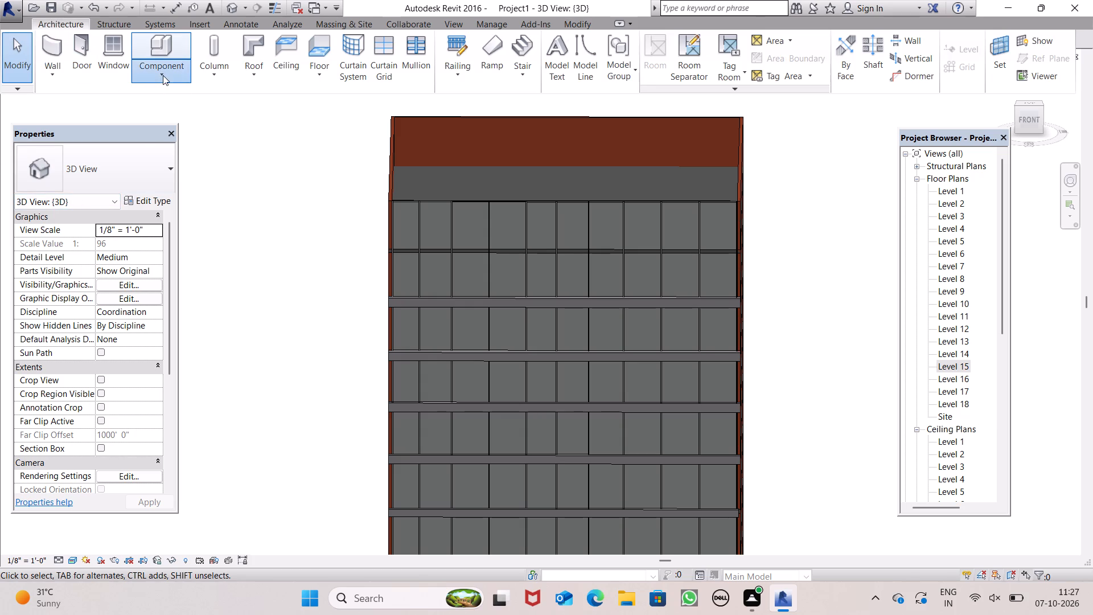
pyautogui.click(182, 131)
pyautogui.scroll(-3, 511, 277)
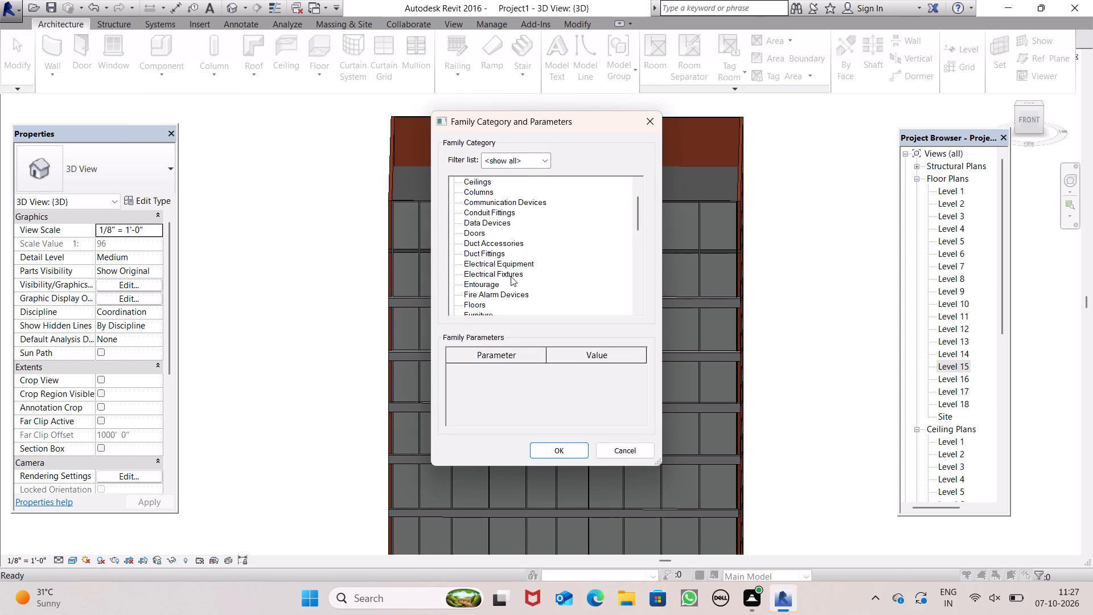
pyautogui.scroll(-3, 511, 276)
pyautogui.click(495, 305)
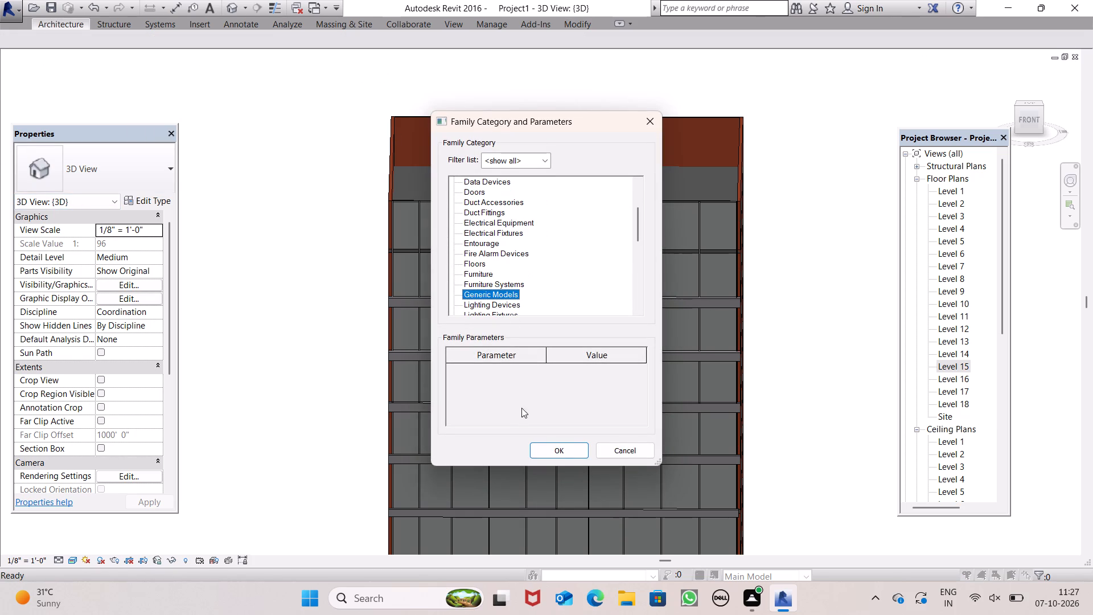
pyautogui.click(554, 451)
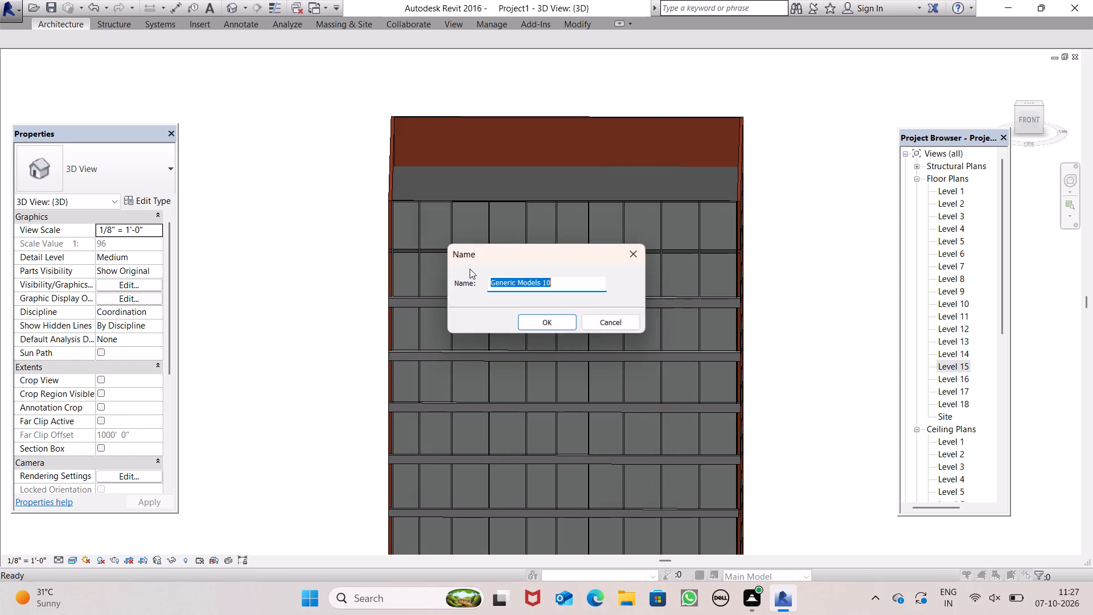
pyautogui.click(546, 329)
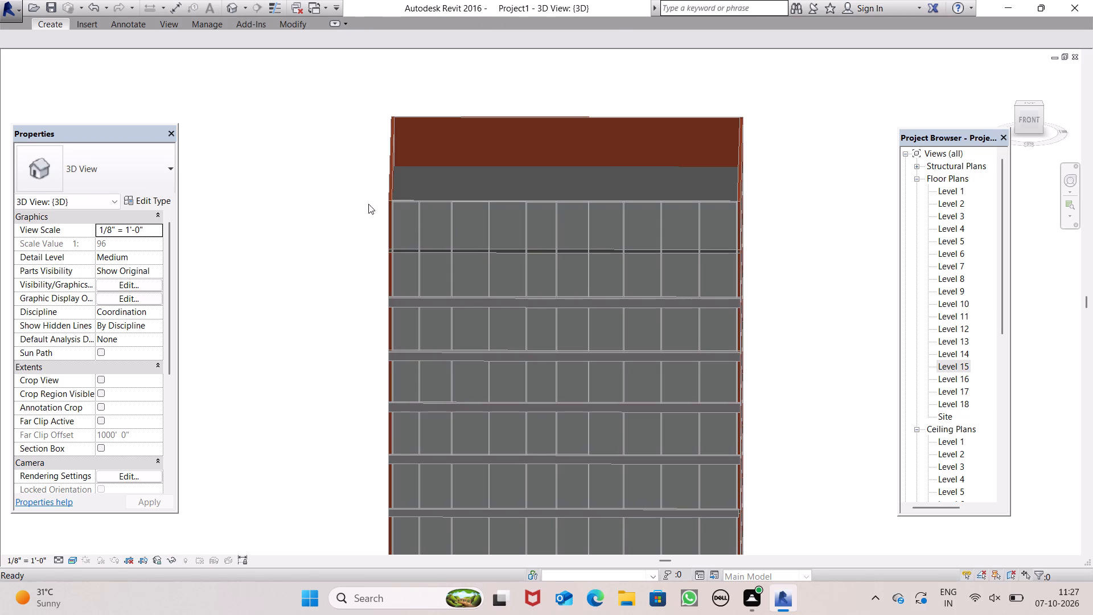
# On Level 17, extrude a 1' high rectangle from the left wall's front outer corner, projecting about 2'-0" and ending 2'-2" past the wall's centerline.
pyautogui.doubleClick(960, 394)
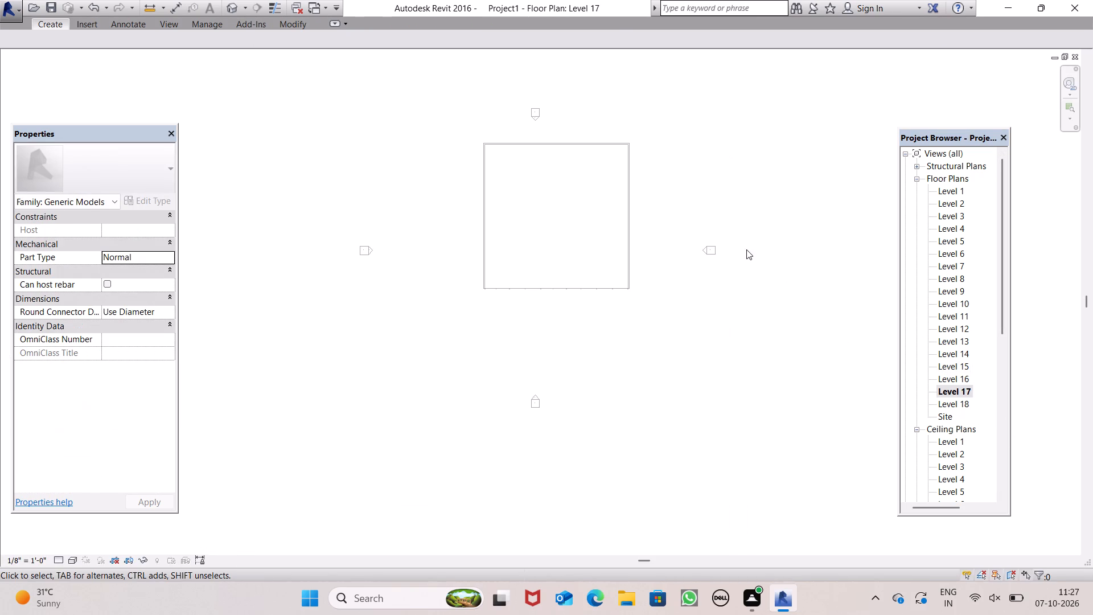
pyautogui.scroll(2, 489, 308)
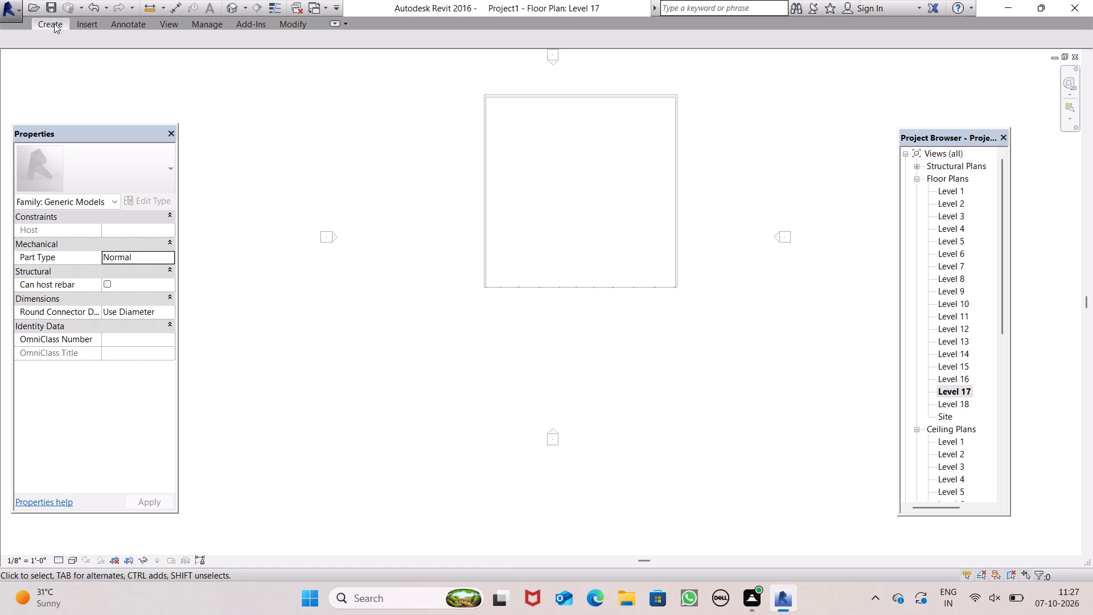
pyautogui.click(54, 23)
pyautogui.click(117, 53)
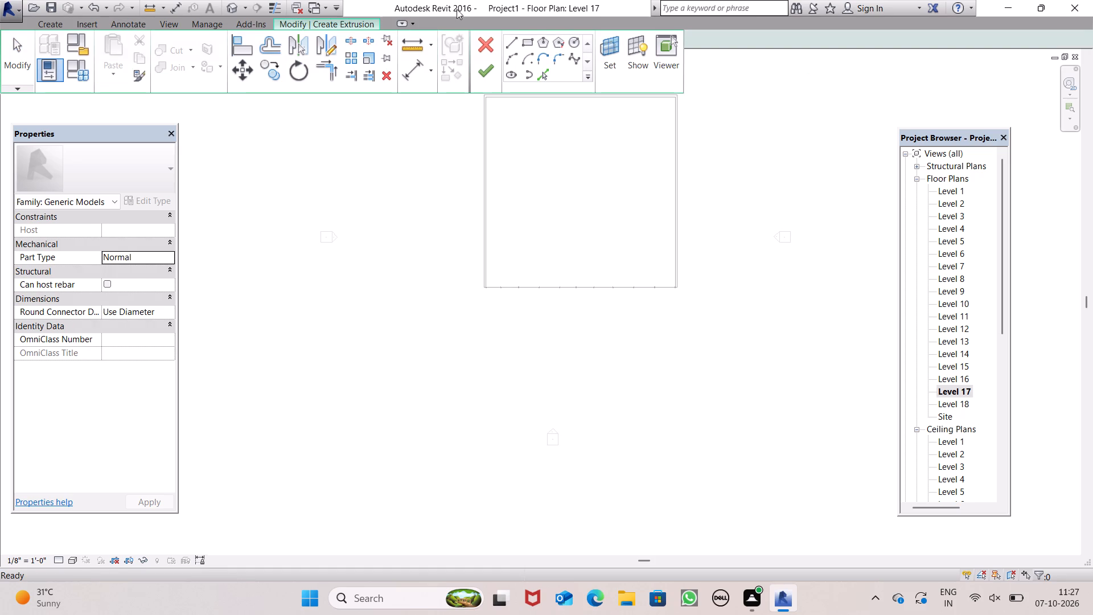
pyautogui.click(522, 40)
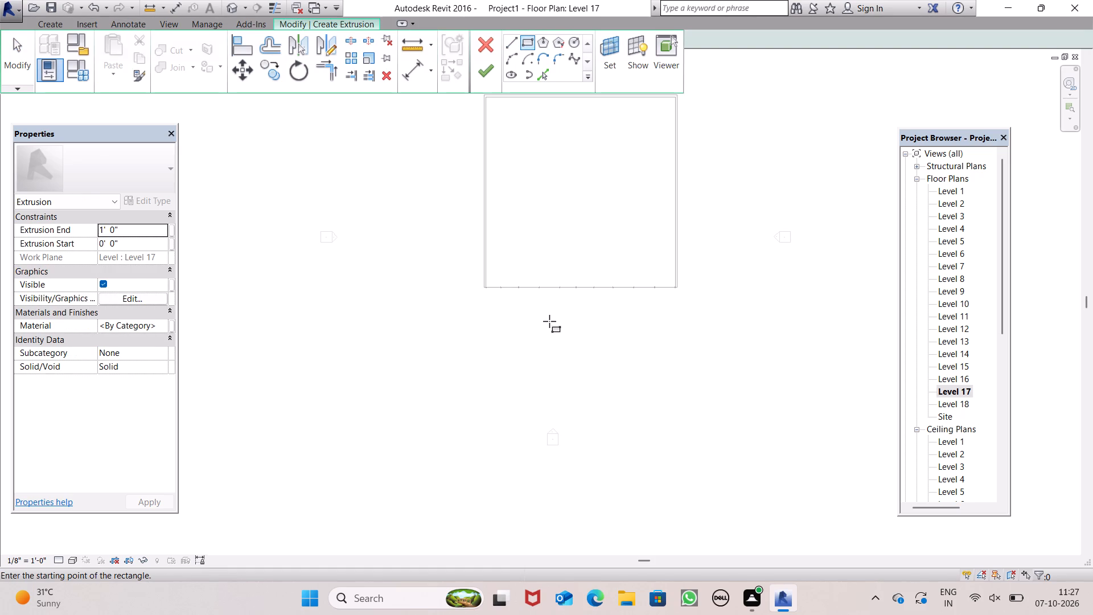
pyautogui.scroll(7, 546, 317)
pyautogui.scroll(7, 371, 252)
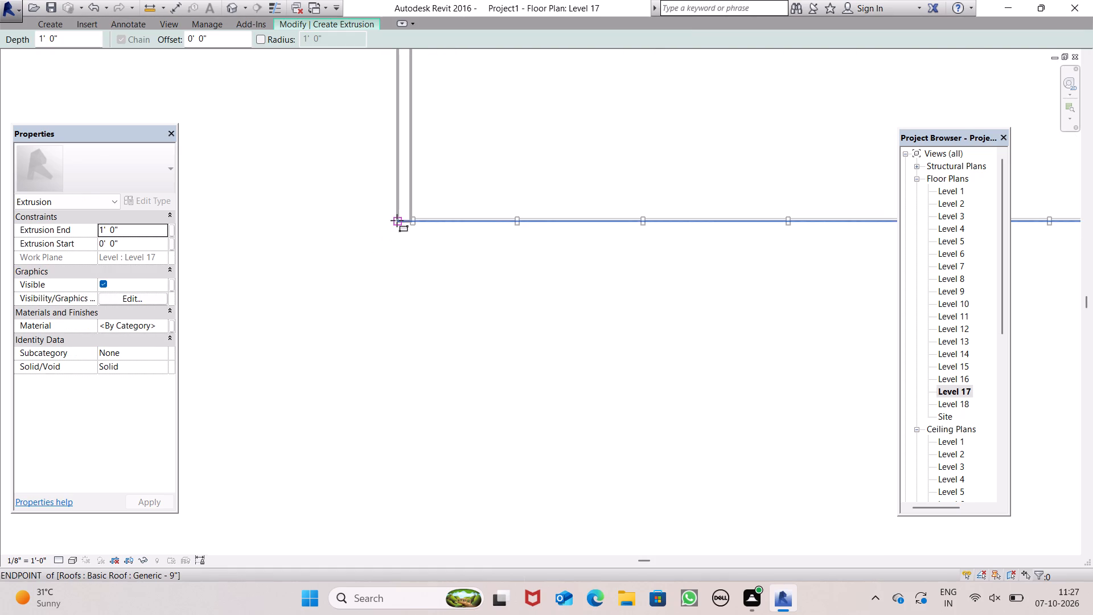
pyautogui.click(397, 220)
pyautogui.click(445, 258)
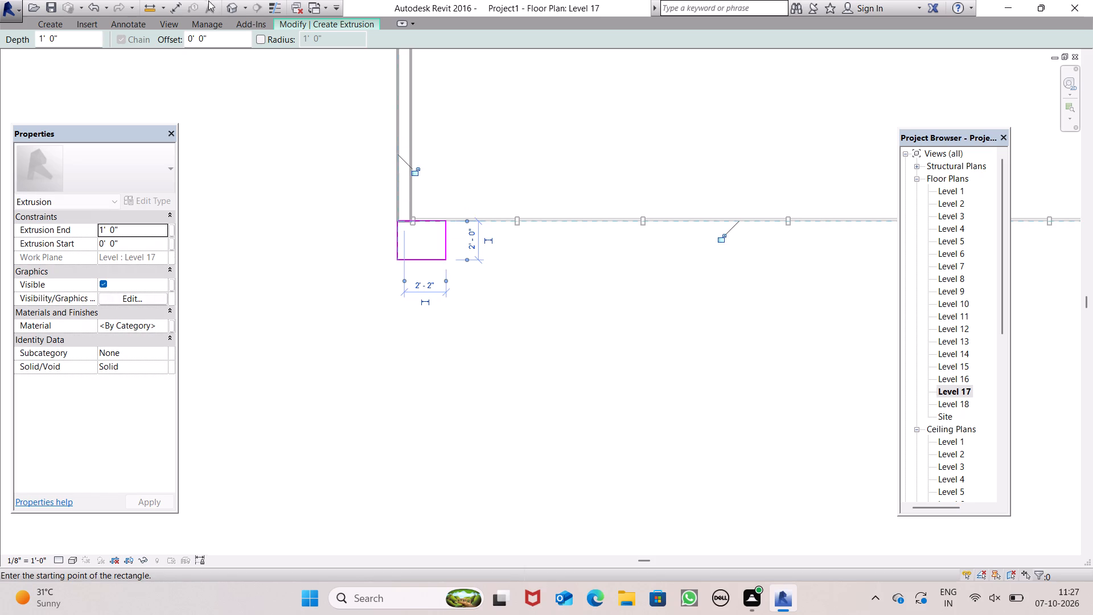
pyautogui.click(322, 23)
pyautogui.click(492, 68)
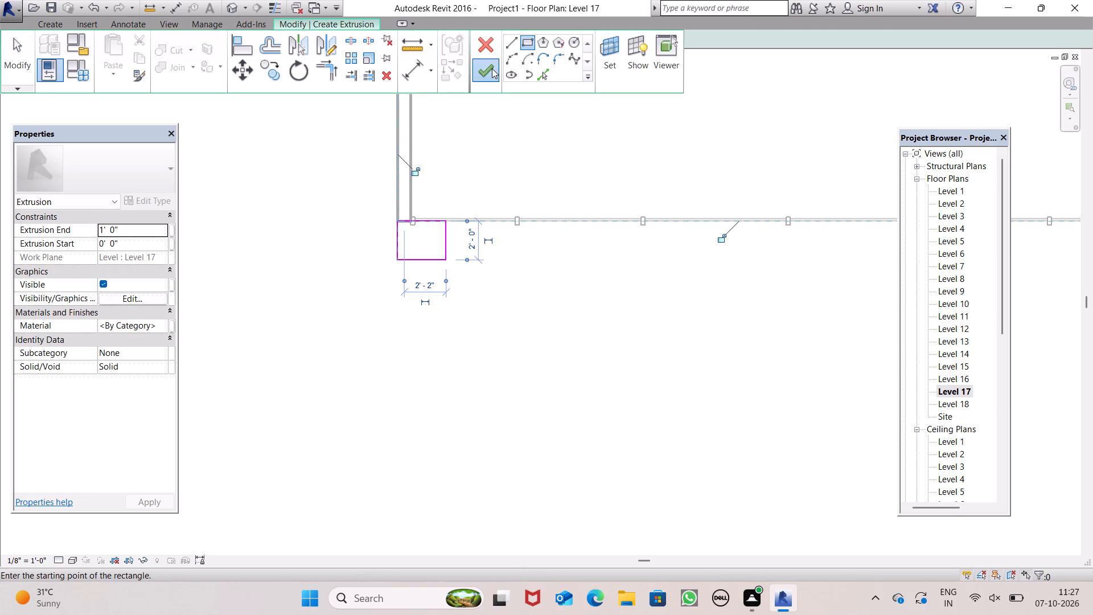
pyautogui.click(715, 48)
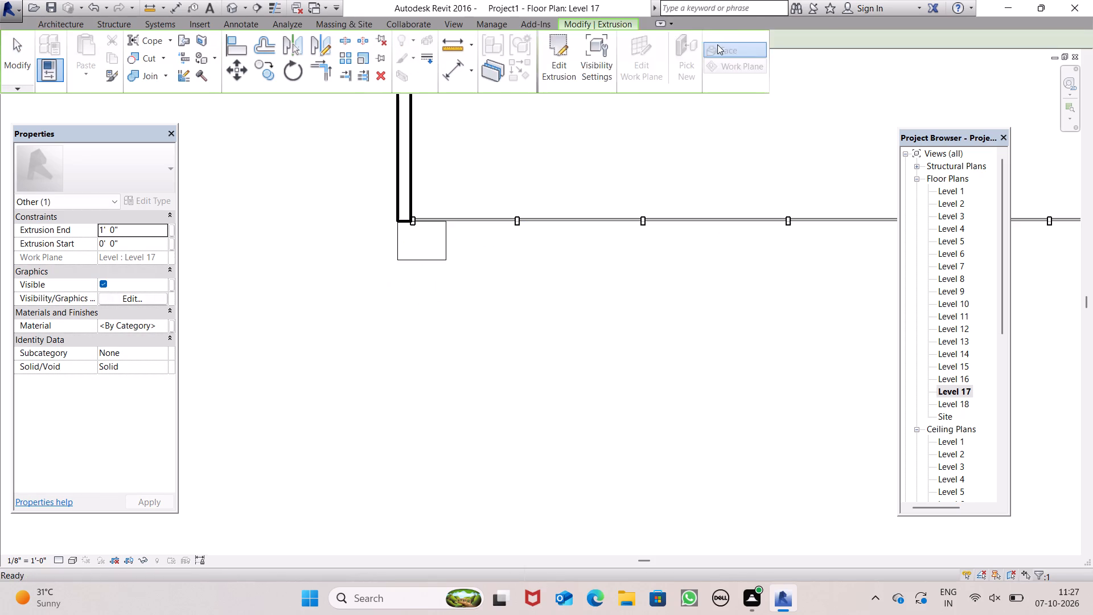
pyautogui.scroll(-4, 612, 216)
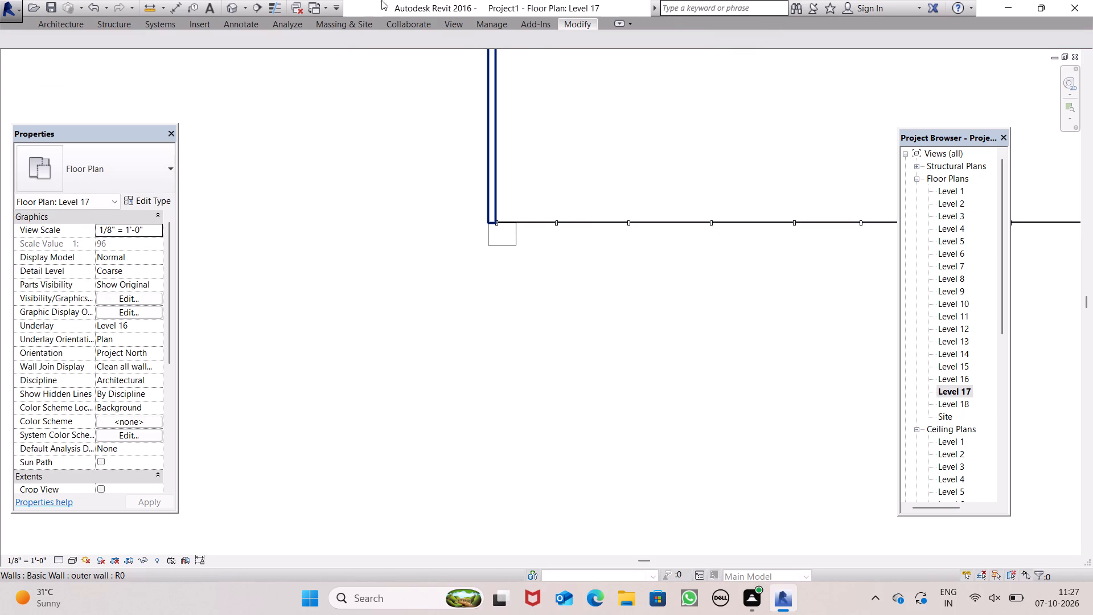
# In the 3D view, extend the new Level 17 block's underside down past the slab edge.
pyautogui.click(233, 5)
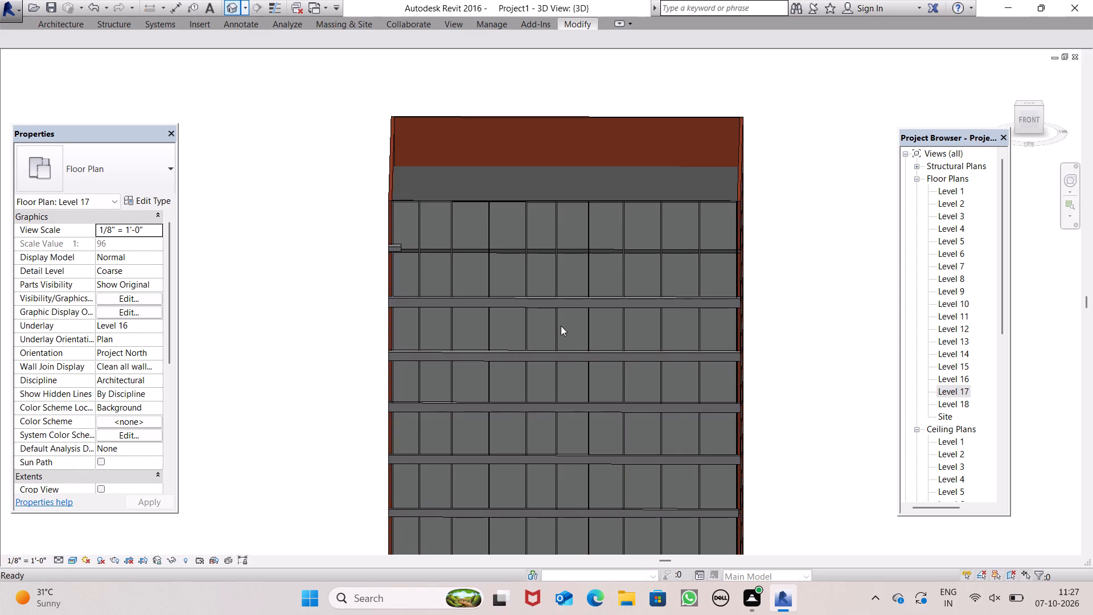
pyautogui.scroll(6, 520, 269)
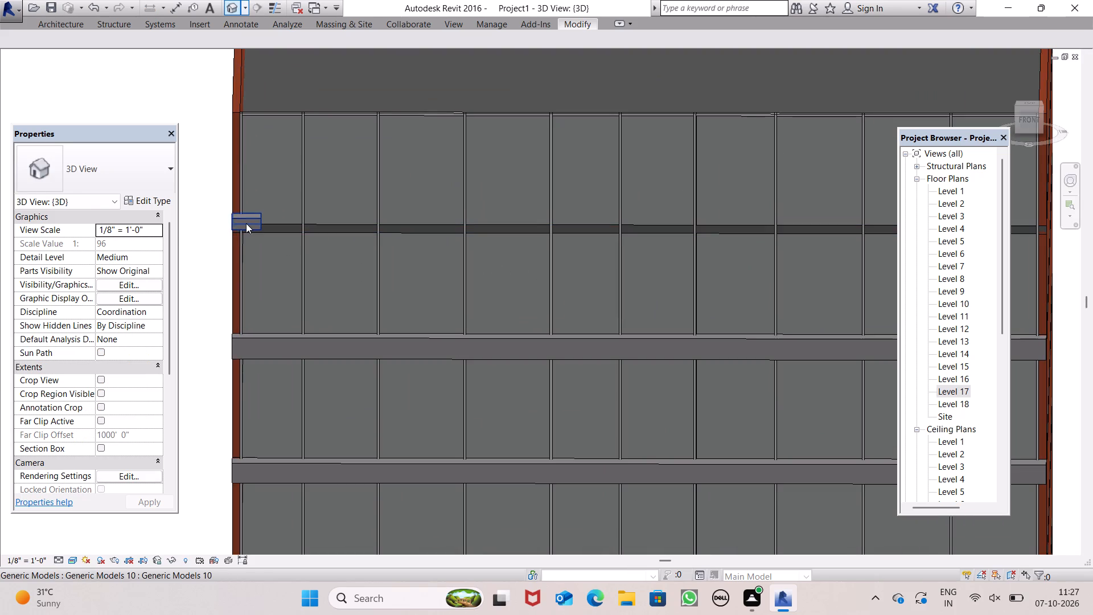
pyautogui.click(245, 223)
pyautogui.scroll(6, 241, 225)
pyautogui.scroll(-1, 241, 225)
pyautogui.scroll(5, 240, 225)
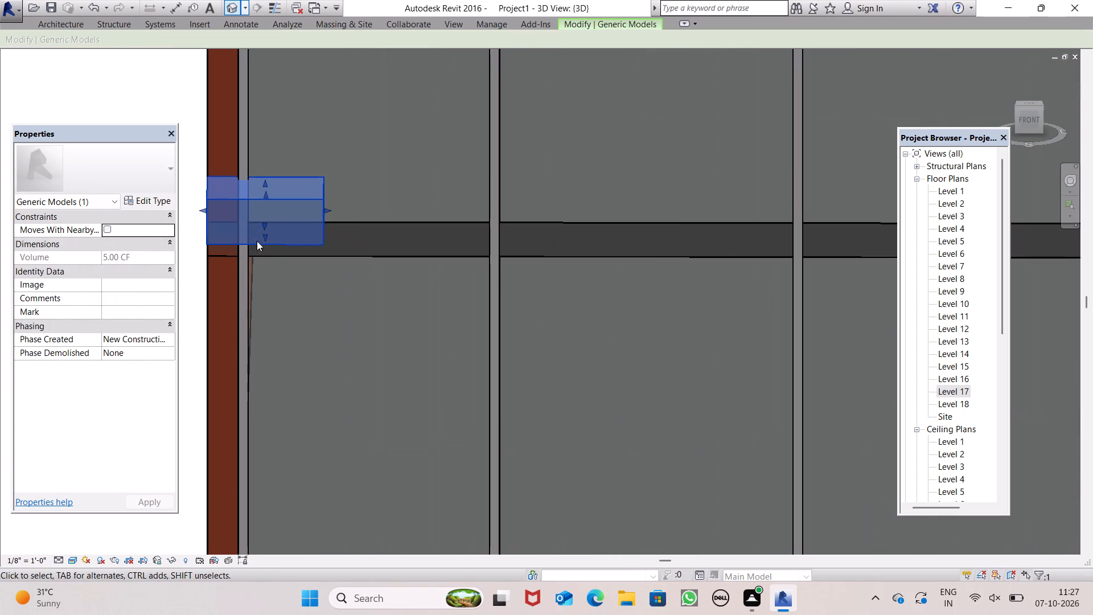
pyautogui.moveTo(264, 238); pyautogui.dragTo(264, 244)
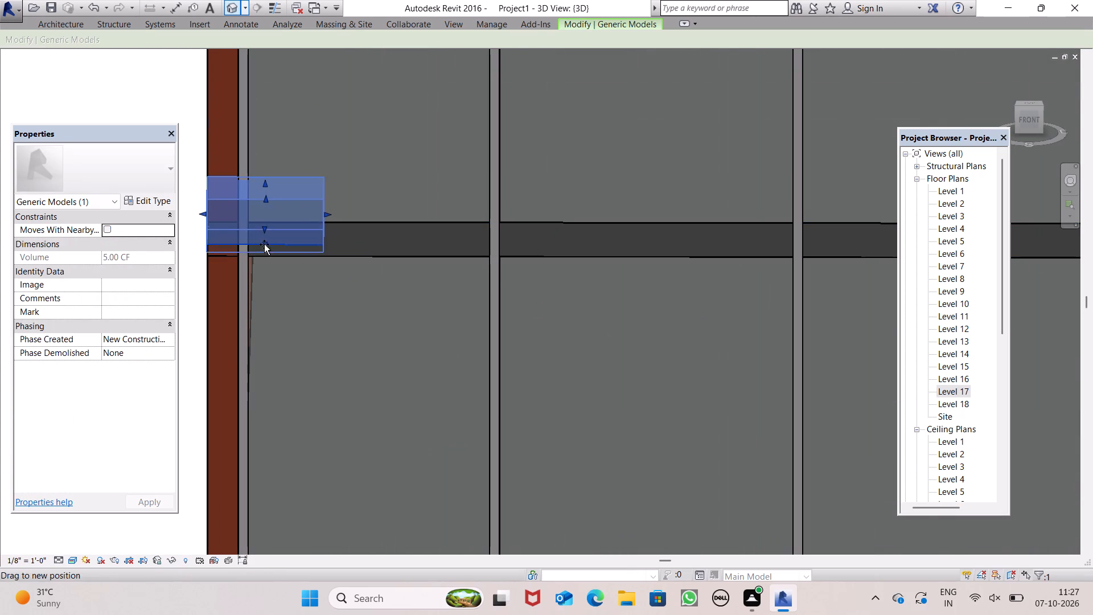
pyautogui.moveTo(264, 244); pyautogui.dragTo(265, 265)
pyautogui.scroll(-3, 320, 301)
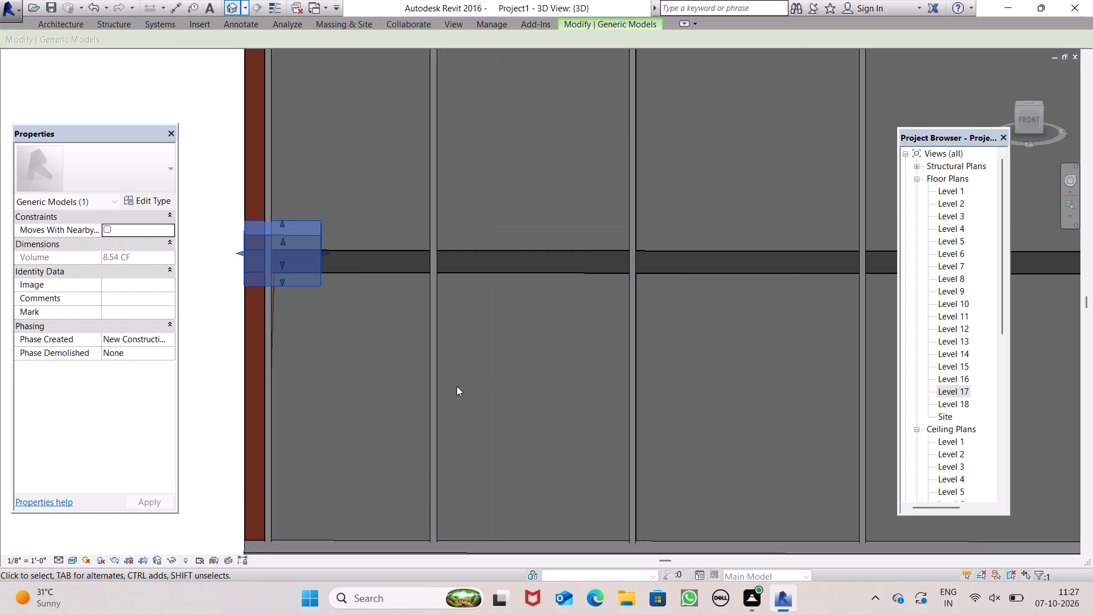
# Lower the Level 17 block's top and fine-tune its underside to sit just below the slab edge.
pyautogui.moveTo(457, 386); pyautogui.dragTo(481, 256, button='middle')
pyautogui.scroll(3, 298, 259)
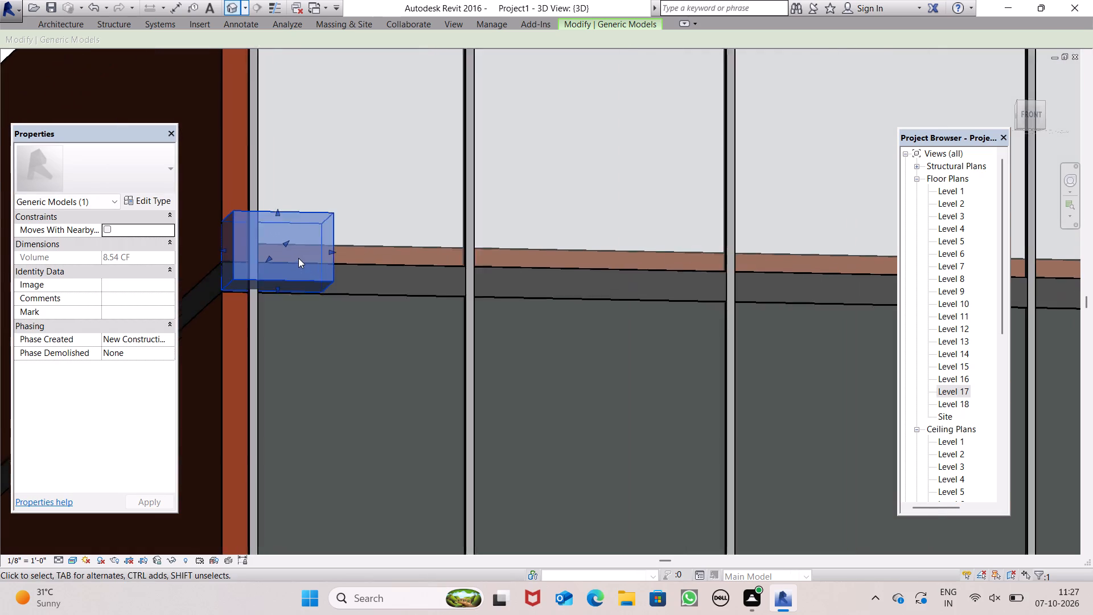
pyautogui.scroll(2, 298, 258)
pyautogui.moveTo(266, 190); pyautogui.dragTo(262, 226)
pyautogui.moveTo(262, 226); pyautogui.dragTo(260, 231)
pyautogui.moveTo(266, 303); pyautogui.dragTo(266, 309)
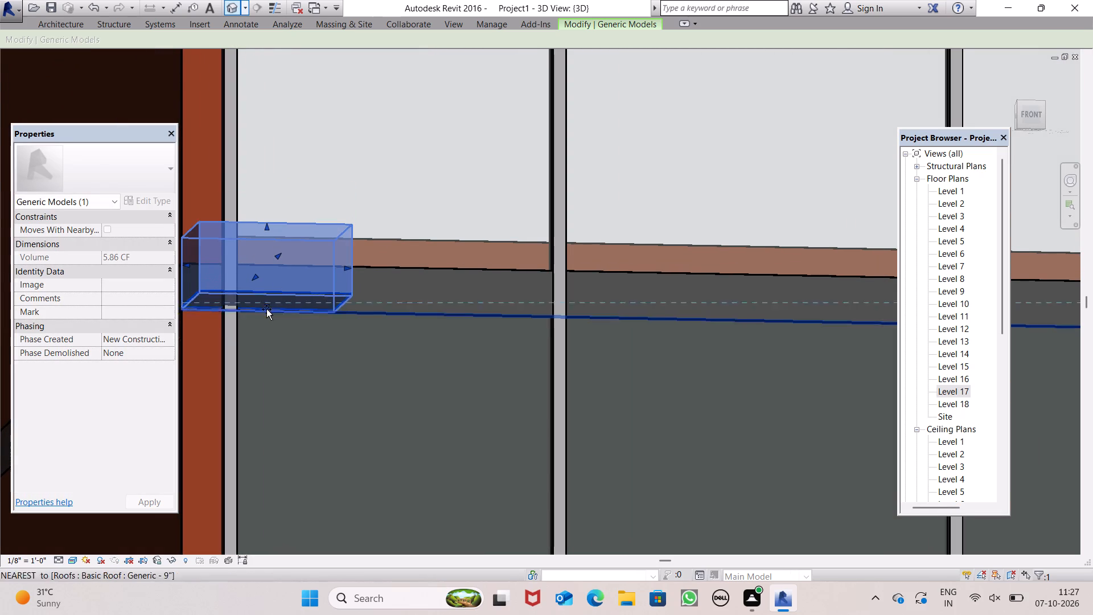
pyautogui.moveTo(266, 309); pyautogui.dragTo(266, 313)
pyautogui.moveTo(265, 228); pyautogui.dragTo(266, 246)
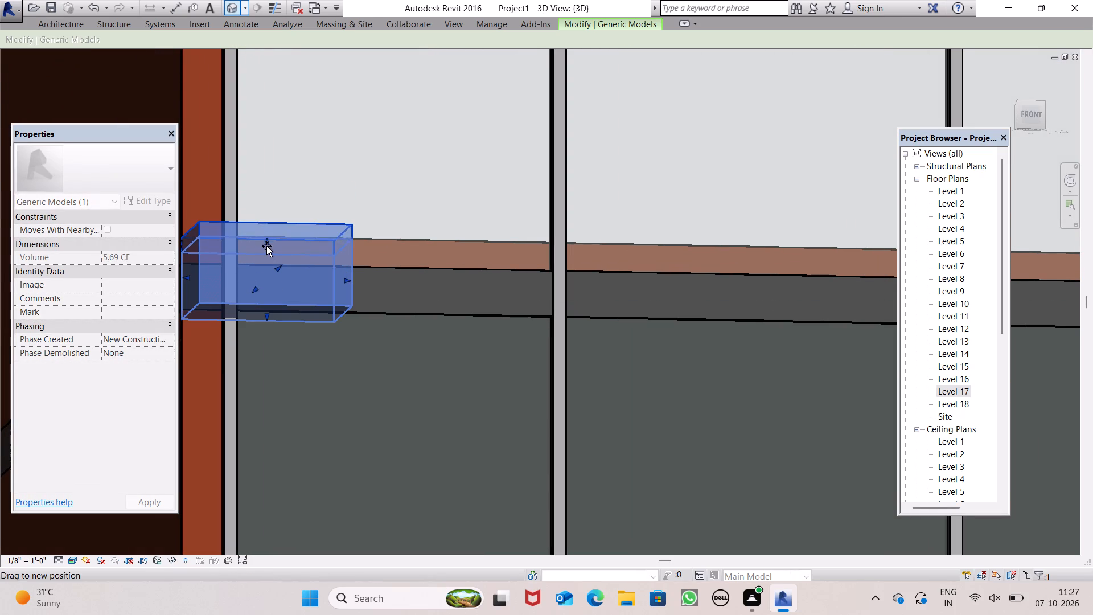
pyautogui.moveTo(266, 246); pyautogui.dragTo(266, 247)
# Stretch the Level 17 block along the front facade until its right end reaches the right side wall.
pyautogui.moveTo(347, 278); pyautogui.dragTo(776, 322)
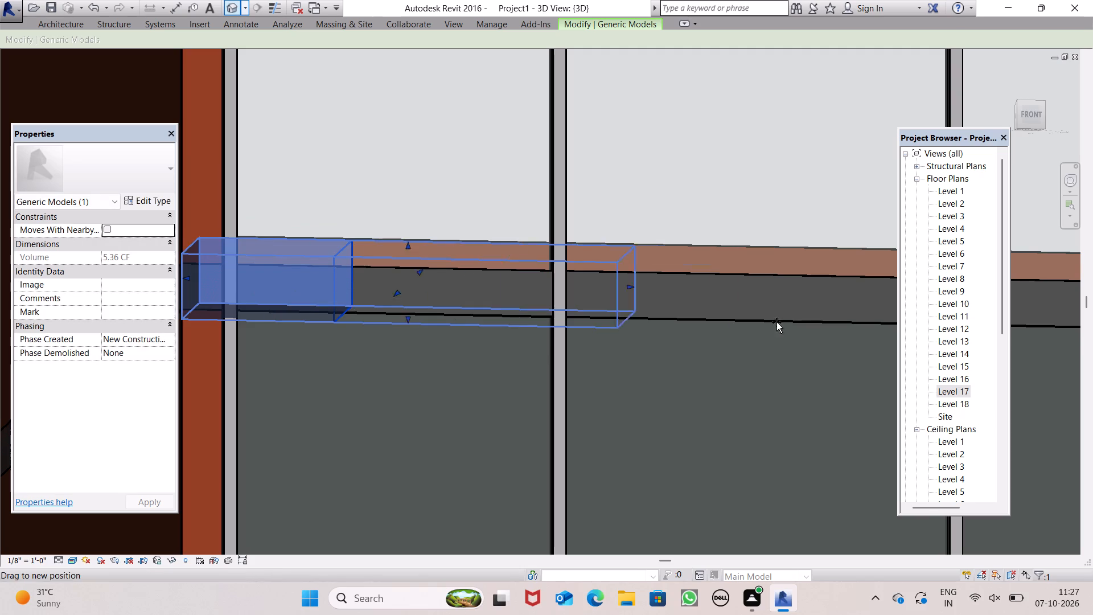
pyautogui.moveTo(776, 322); pyautogui.dragTo(1092, 338)
pyautogui.scroll(-7, 320, 227)
pyautogui.scroll(-4, 289, 269)
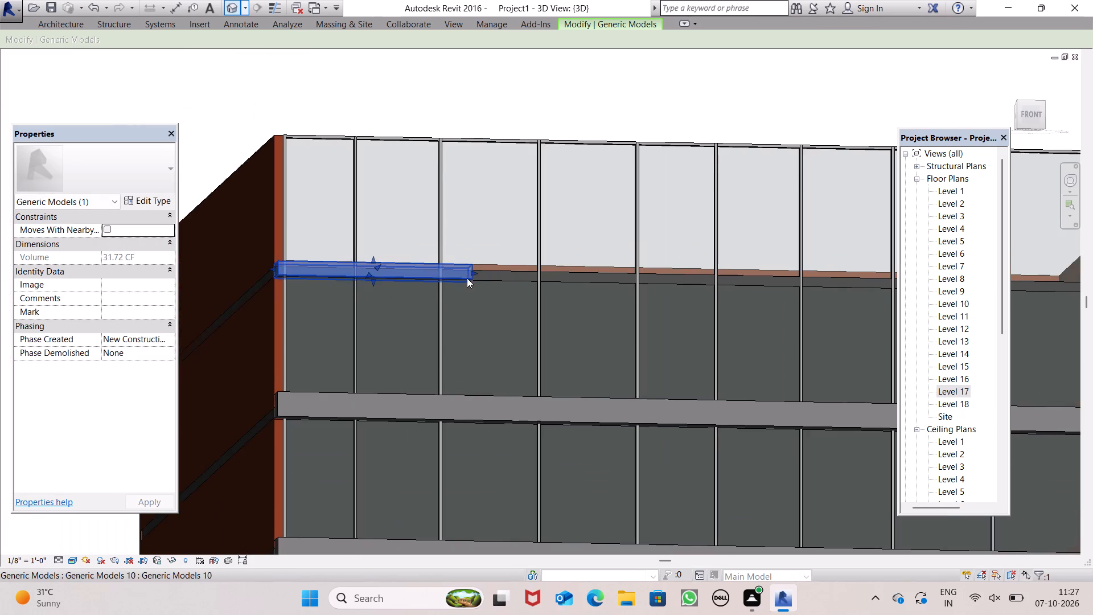
pyautogui.scroll(-3, 450, 282)
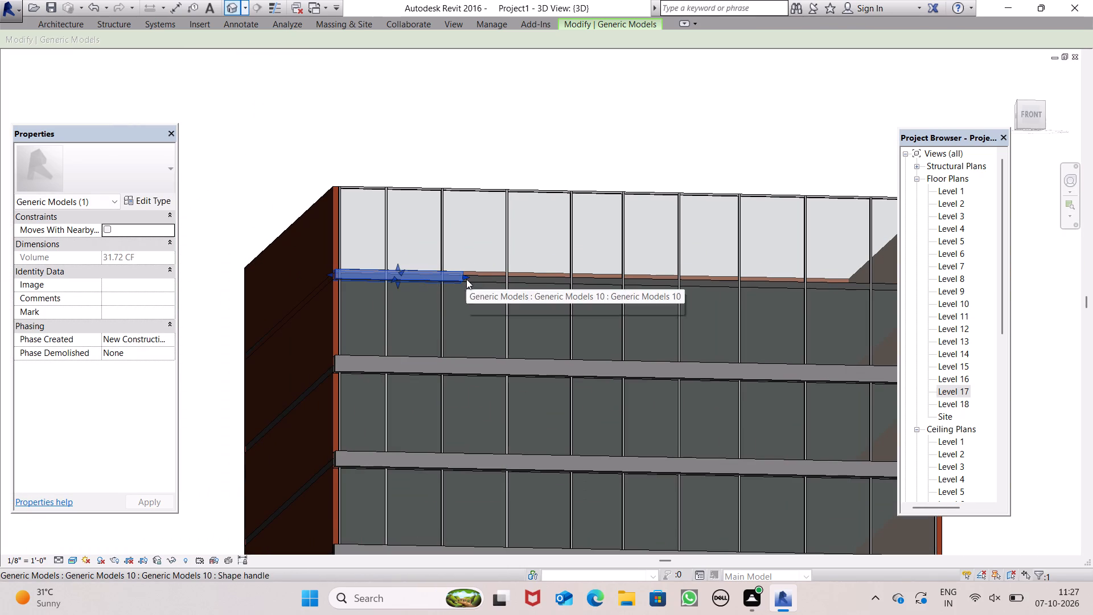
pyautogui.moveTo(463, 276); pyautogui.dragTo(935, 346)
pyautogui.scroll(-9, 442, 248)
pyautogui.scroll(7, 577, 274)
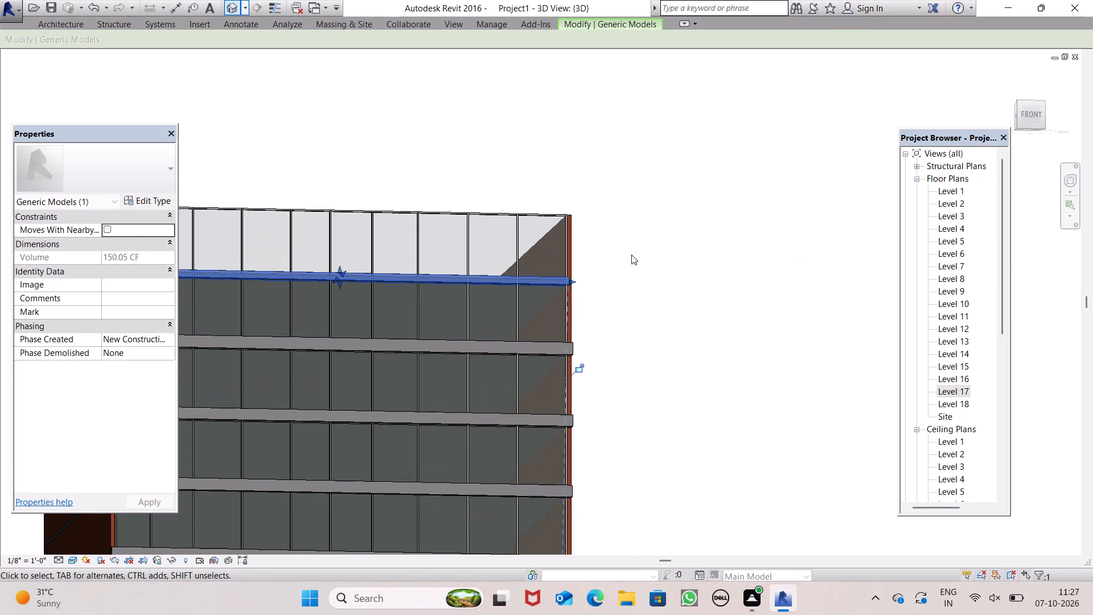
pyautogui.click(662, 256)
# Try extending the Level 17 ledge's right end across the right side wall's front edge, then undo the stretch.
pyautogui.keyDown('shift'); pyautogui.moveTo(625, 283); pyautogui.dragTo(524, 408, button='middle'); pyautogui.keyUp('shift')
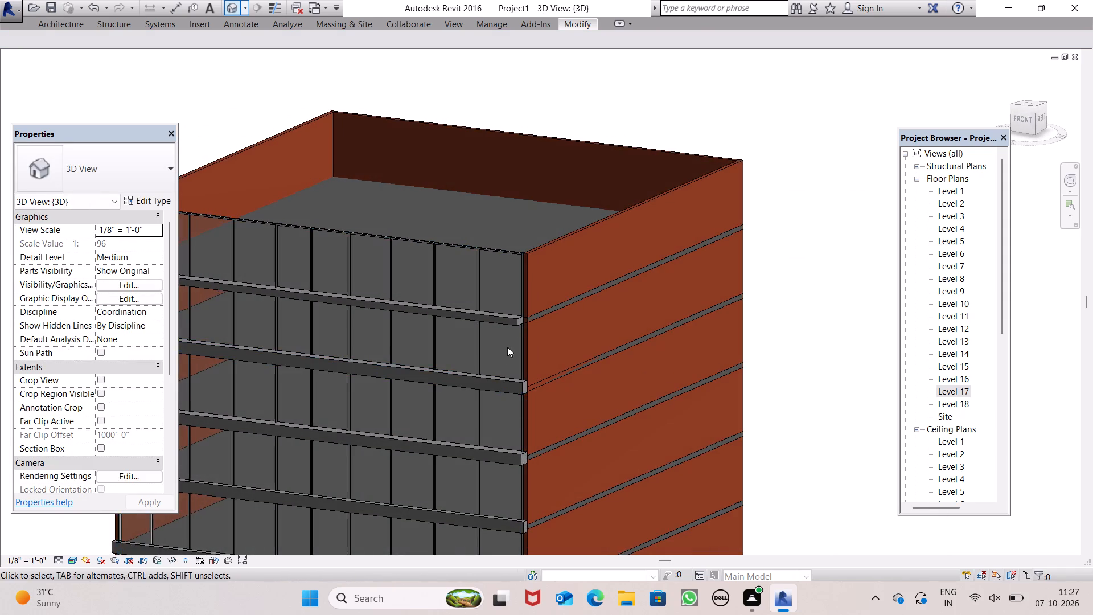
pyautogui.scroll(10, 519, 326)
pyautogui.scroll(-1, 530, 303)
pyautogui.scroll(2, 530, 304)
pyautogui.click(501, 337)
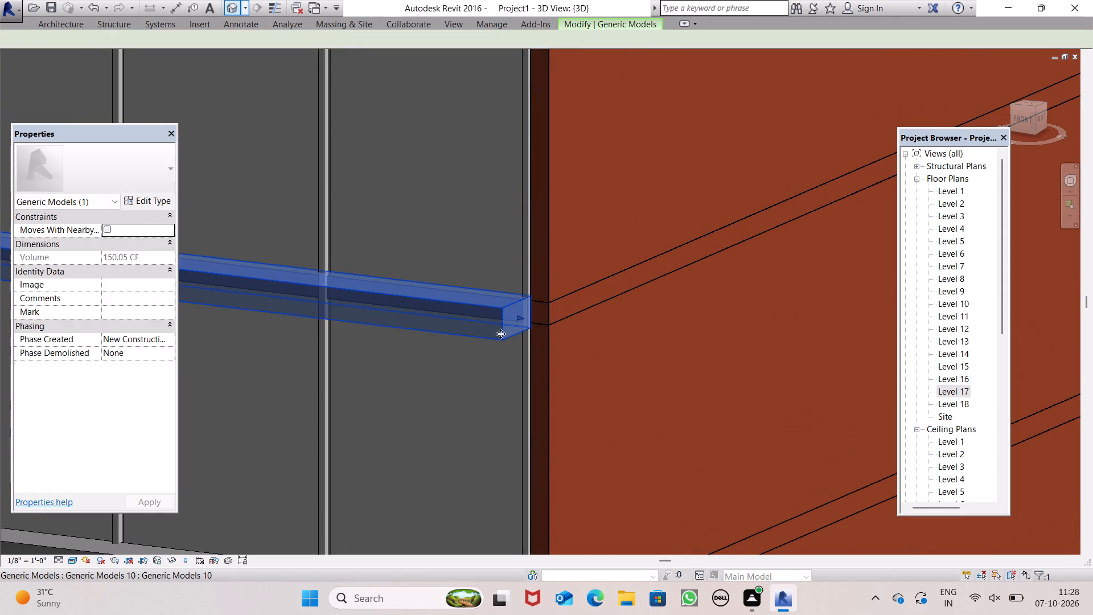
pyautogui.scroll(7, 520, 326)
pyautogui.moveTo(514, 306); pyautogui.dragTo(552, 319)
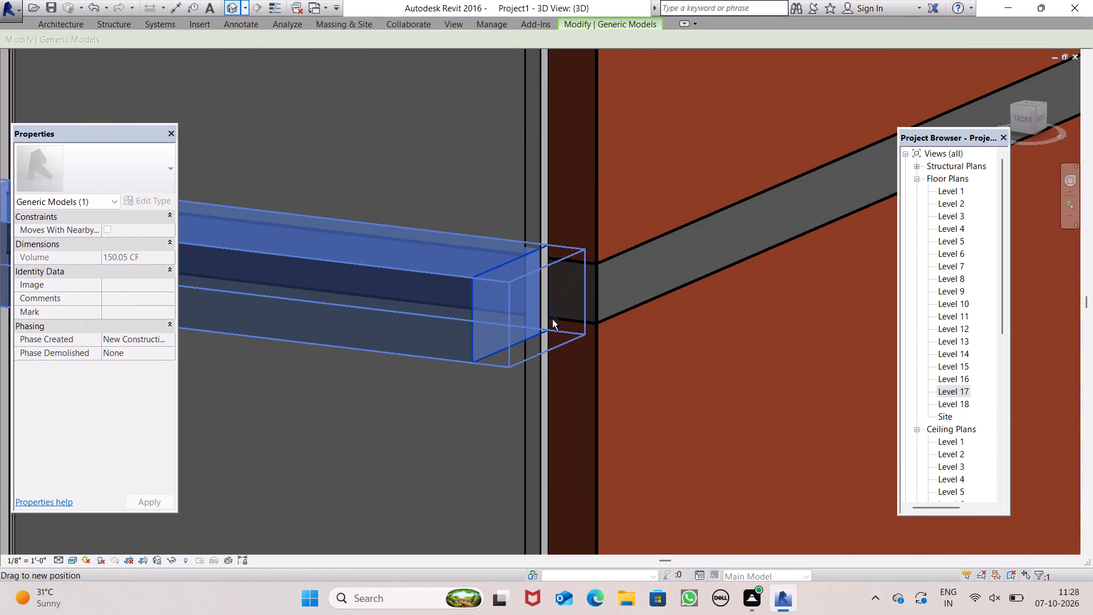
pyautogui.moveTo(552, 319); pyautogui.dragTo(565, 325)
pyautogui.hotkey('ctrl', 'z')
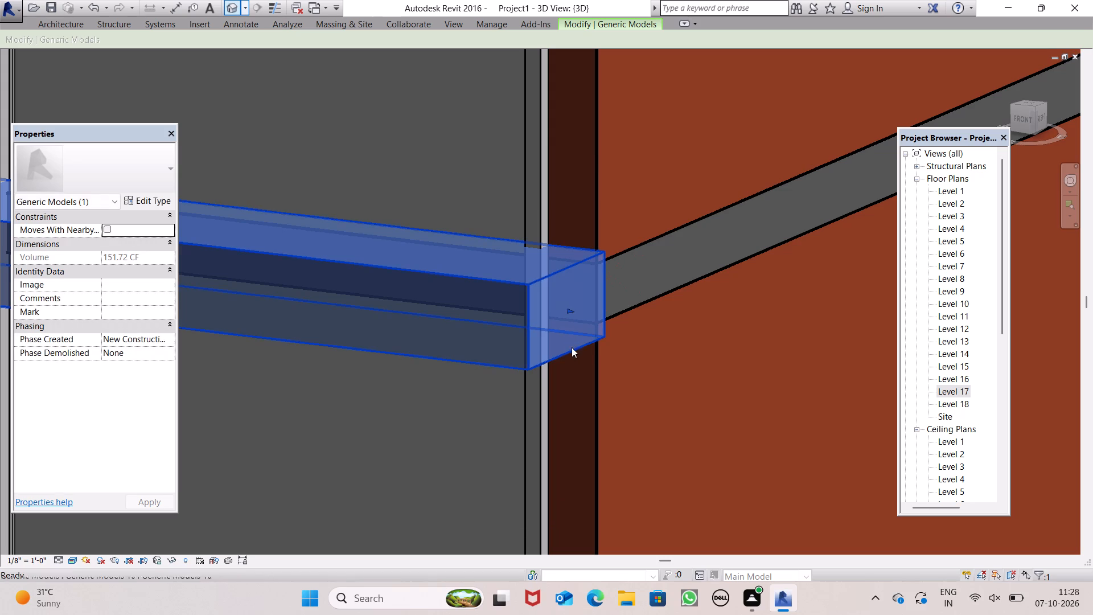
# Stretch the Level 17 ledge's right end across the right side wall's front edge, close to the wall's outer face.
pyautogui.click(470, 276)
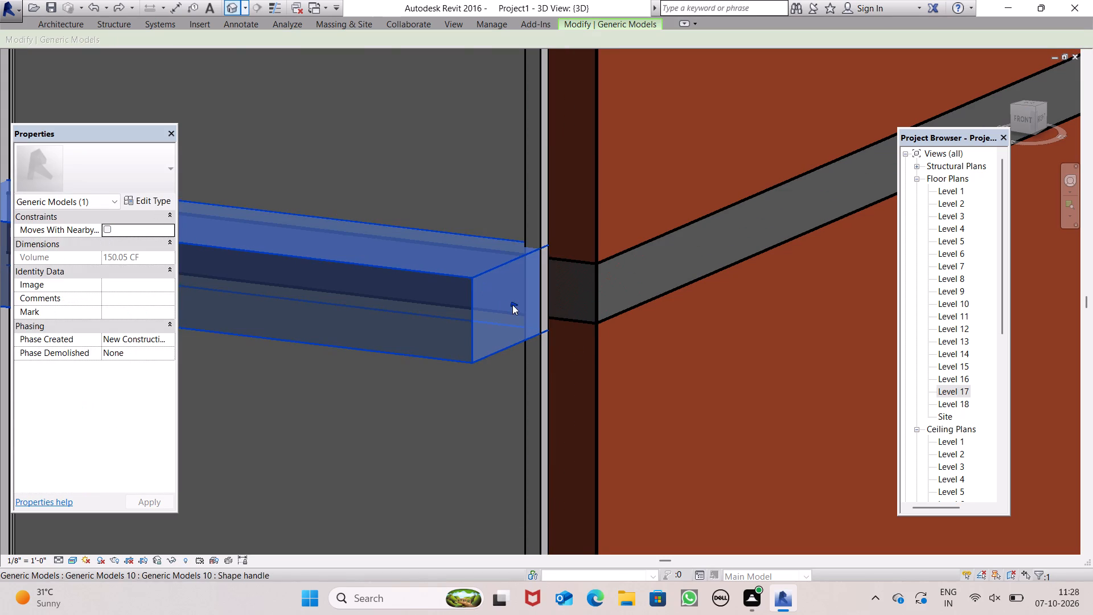
pyautogui.moveTo(514, 305); pyautogui.dragTo(557, 334)
pyautogui.scroll(-18, 652, 292)
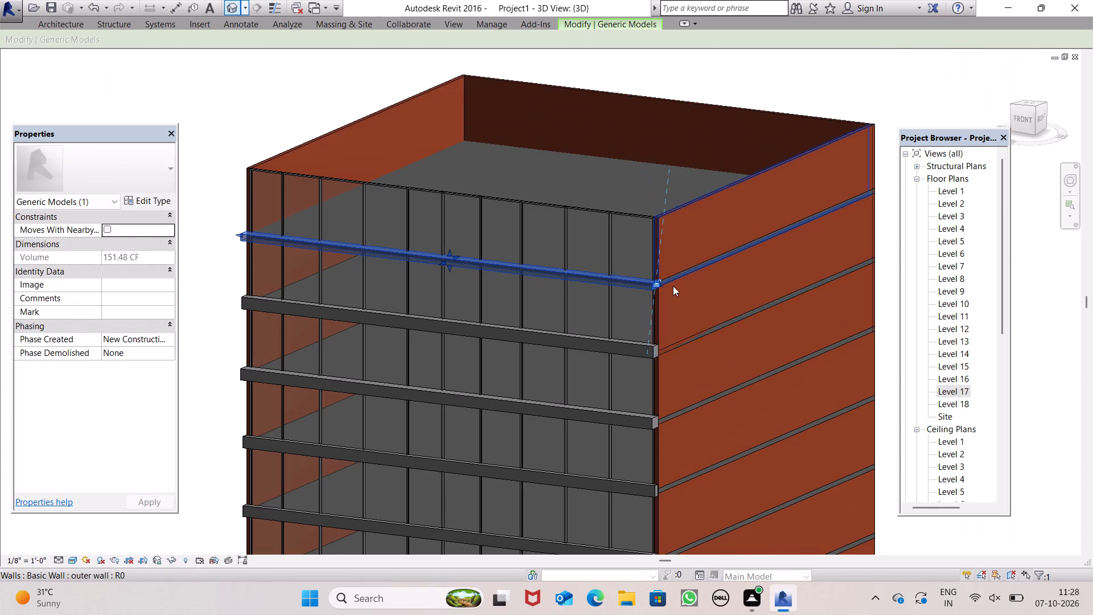
pyautogui.click(209, 171)
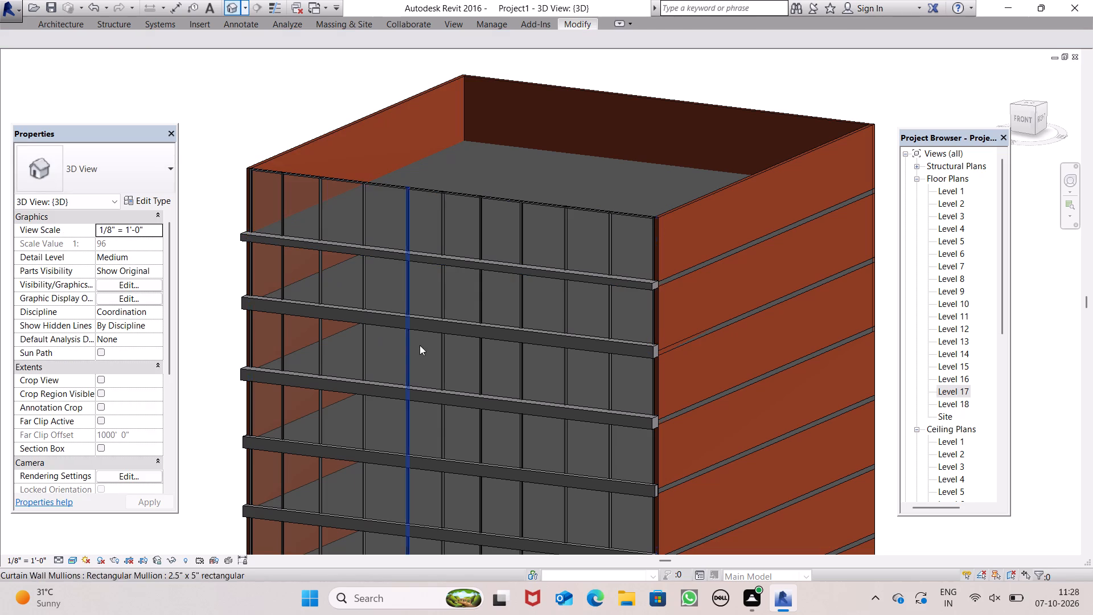
# Pull the Level 17 ledge's front face back toward the curtain wall to reduce its projection.
pyautogui.keyDown('shift'); pyautogui.moveTo(498, 368); pyautogui.dragTo(780, 403, button='middle'); pyautogui.keyUp('shift')
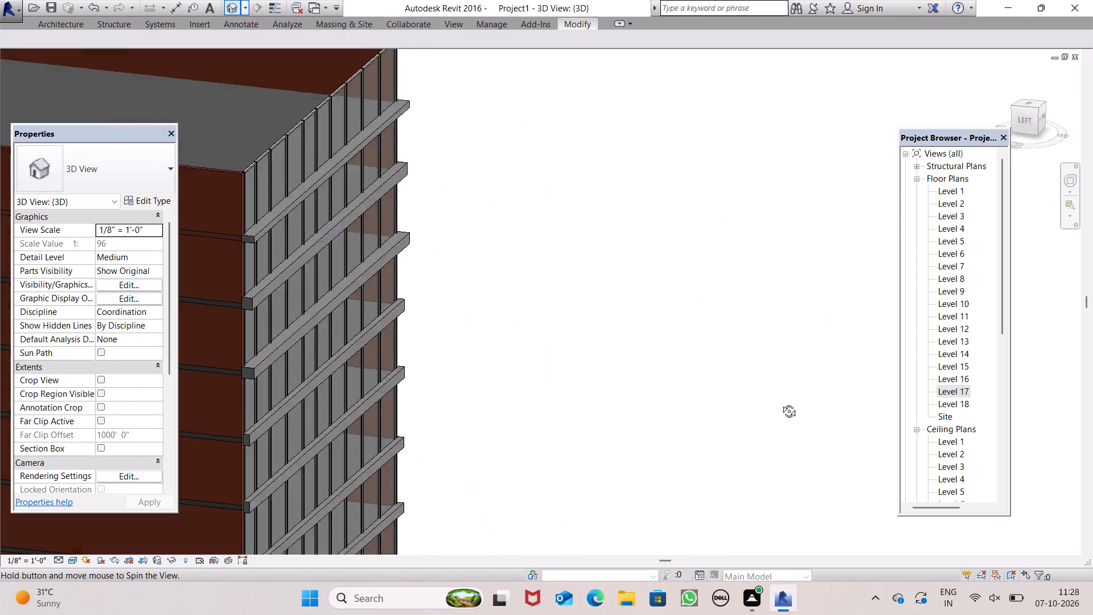
pyautogui.keyDown('shift'); pyautogui.moveTo(780, 403); pyautogui.dragTo(808, 427, button='middle'); pyautogui.keyUp('shift')
pyautogui.scroll(1, 428, 315)
pyautogui.scroll(-1, 467, 263)
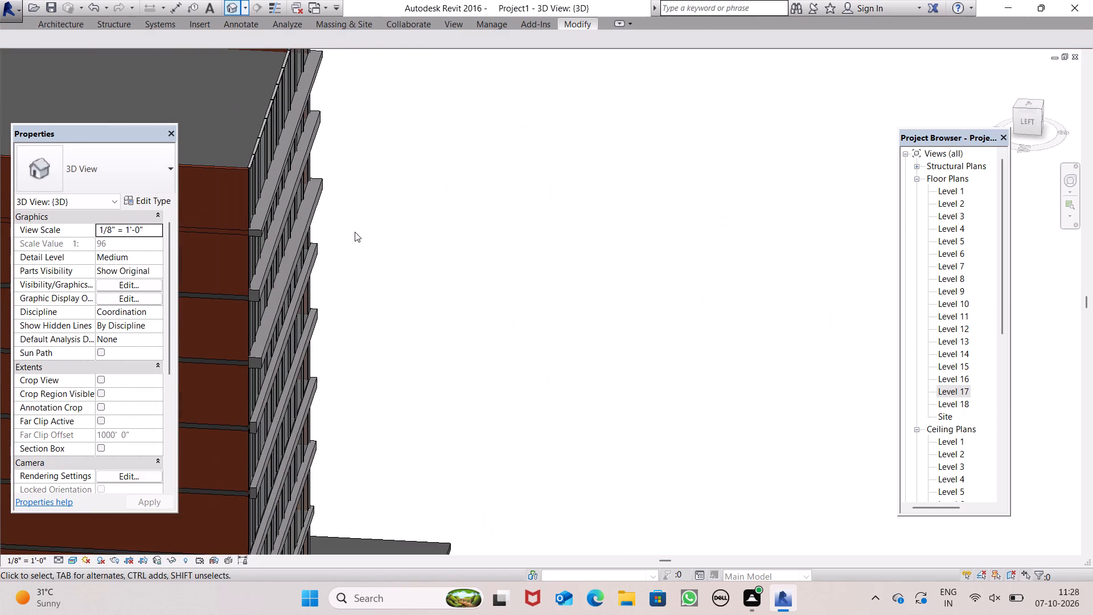
pyautogui.scroll(2, 287, 238)
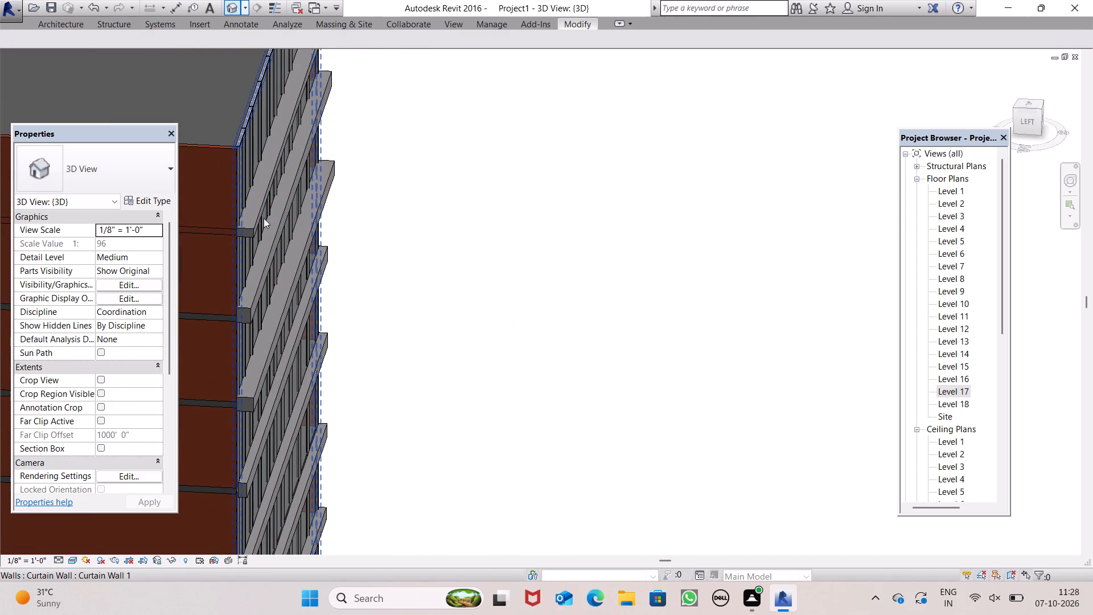
pyautogui.click(258, 219)
pyautogui.scroll(3, 294, 154)
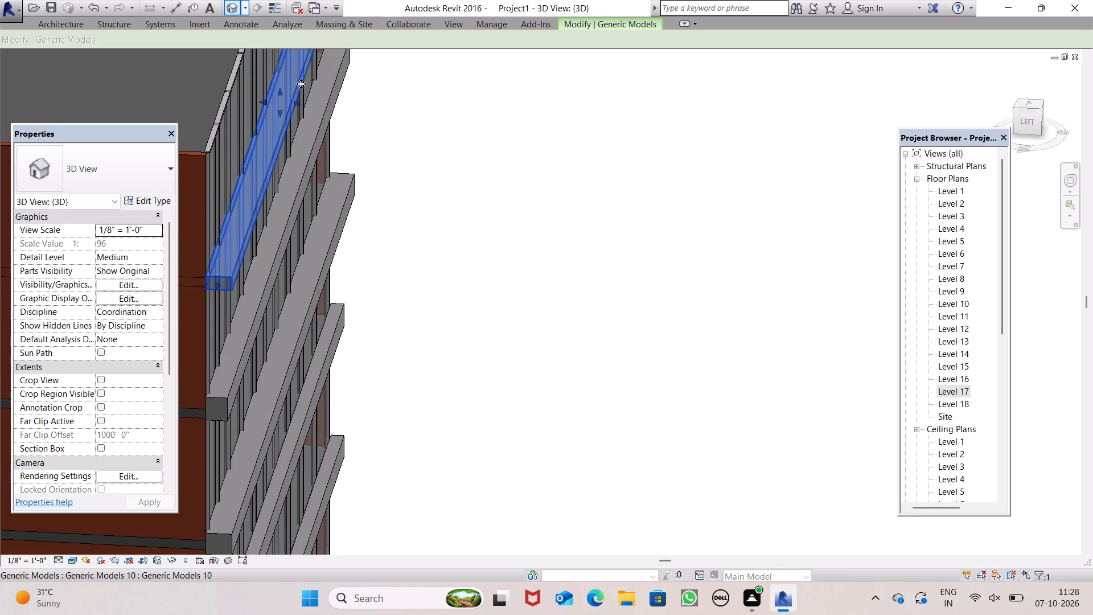
pyautogui.moveTo(297, 102); pyautogui.dragTo(282, 102)
pyautogui.tripleClick(282, 102)
# Pull back the front faces of the Level 15 and Level 13 ledges toward the curtain wall to reduce their projections.
pyautogui.click(266, 292)
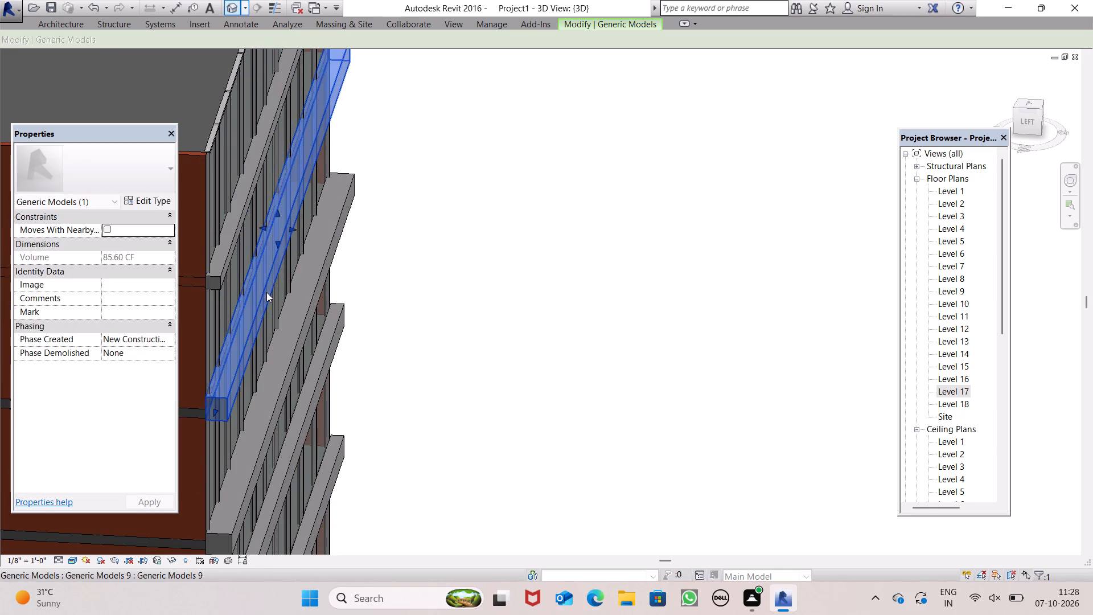
pyautogui.moveTo(294, 229); pyautogui.dragTo(284, 232)
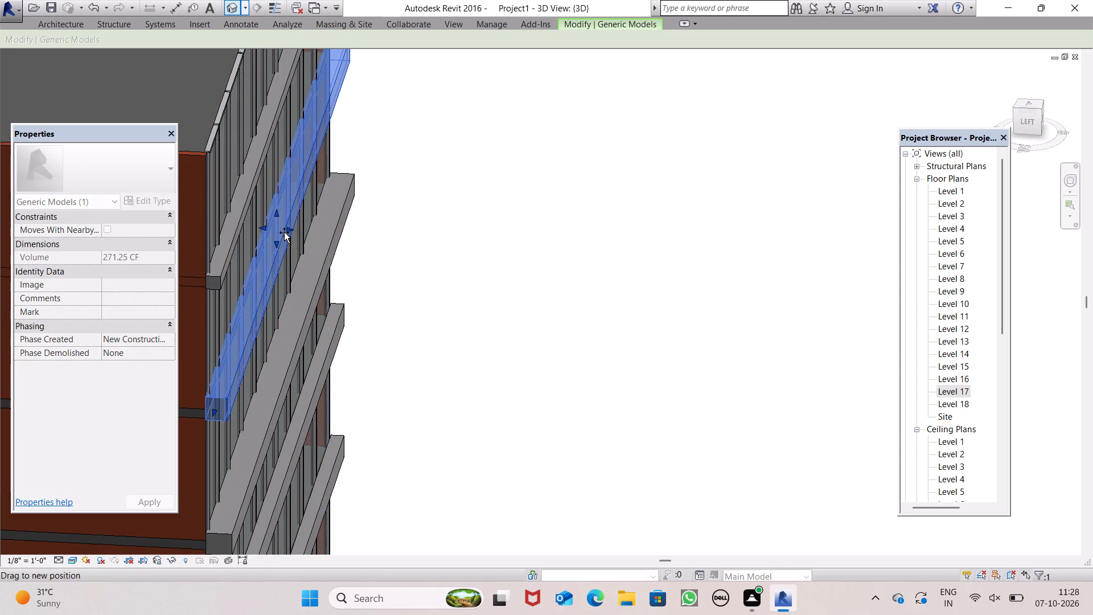
pyautogui.moveTo(284, 232); pyautogui.dragTo(283, 233)
pyautogui.click(302, 332)
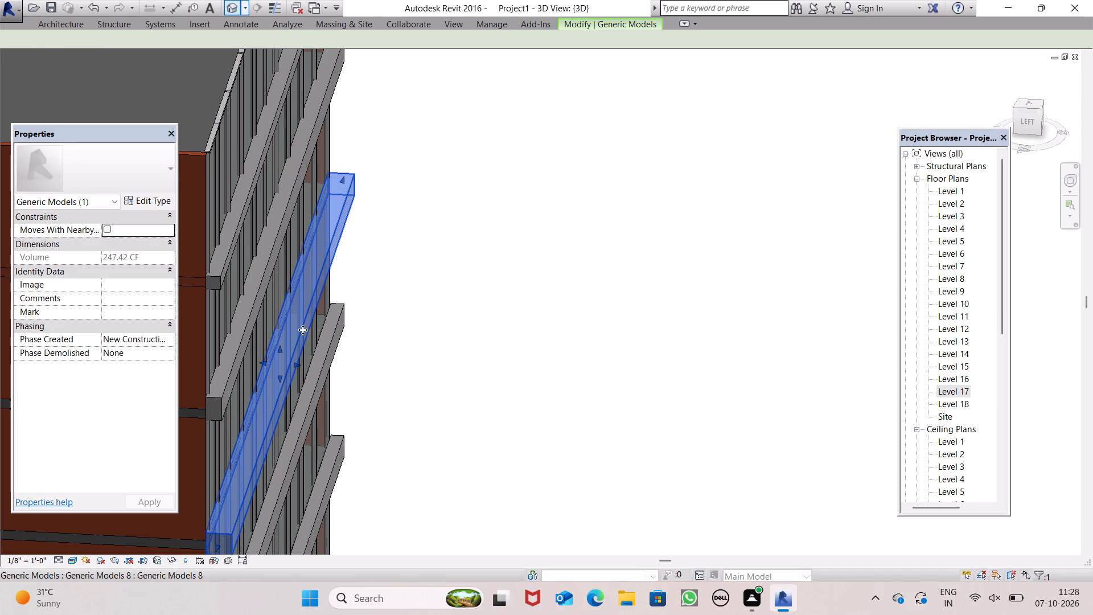
pyautogui.moveTo(297, 363); pyautogui.dragTo(280, 366)
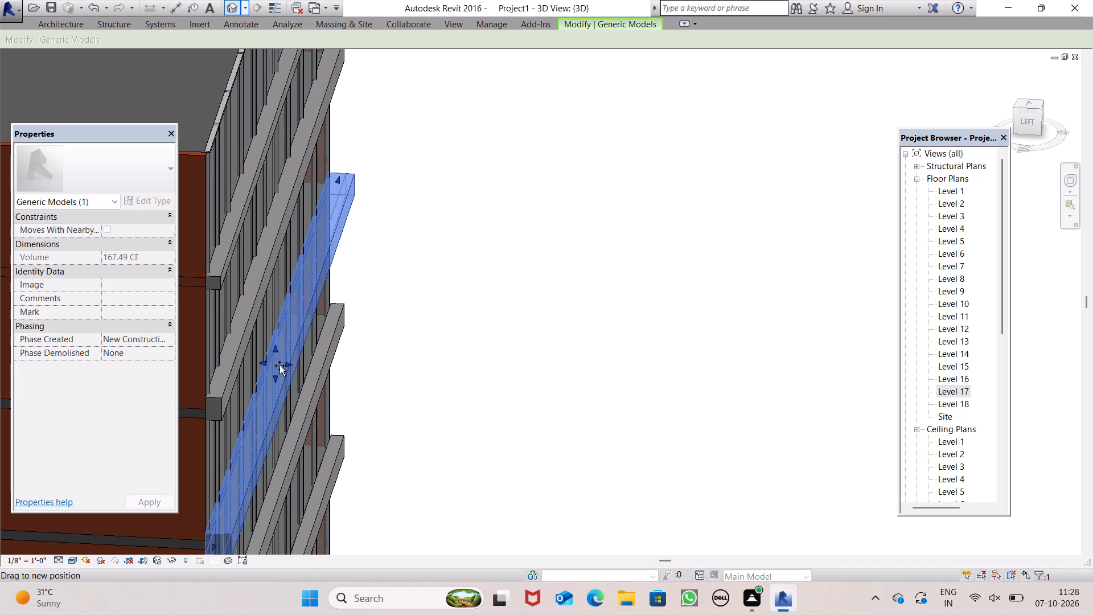
pyautogui.moveTo(280, 366); pyautogui.dragTo(277, 366)
pyautogui.click(420, 360)
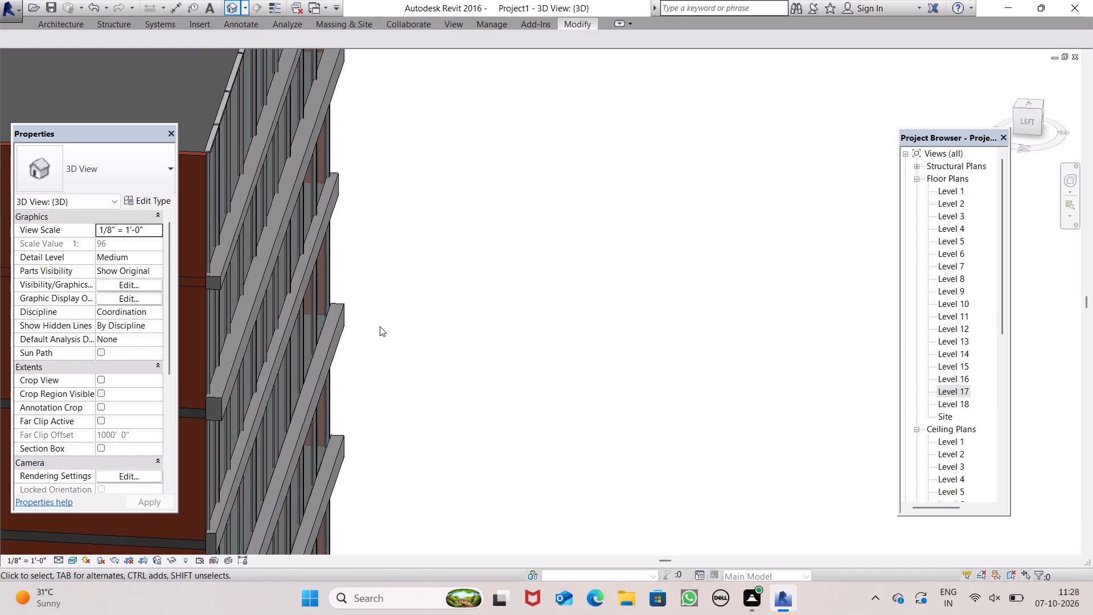
# Trim the Level 15 ledge's front face further toward the curtain wall.
pyautogui.click(252, 306)
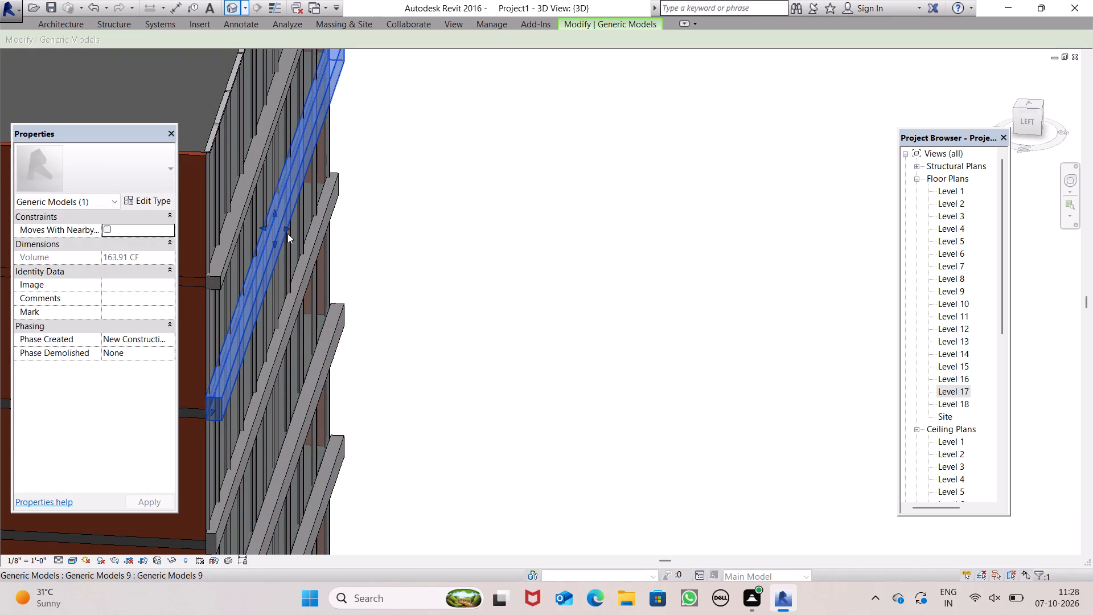
pyautogui.click(287, 228)
pyautogui.click(283, 229)
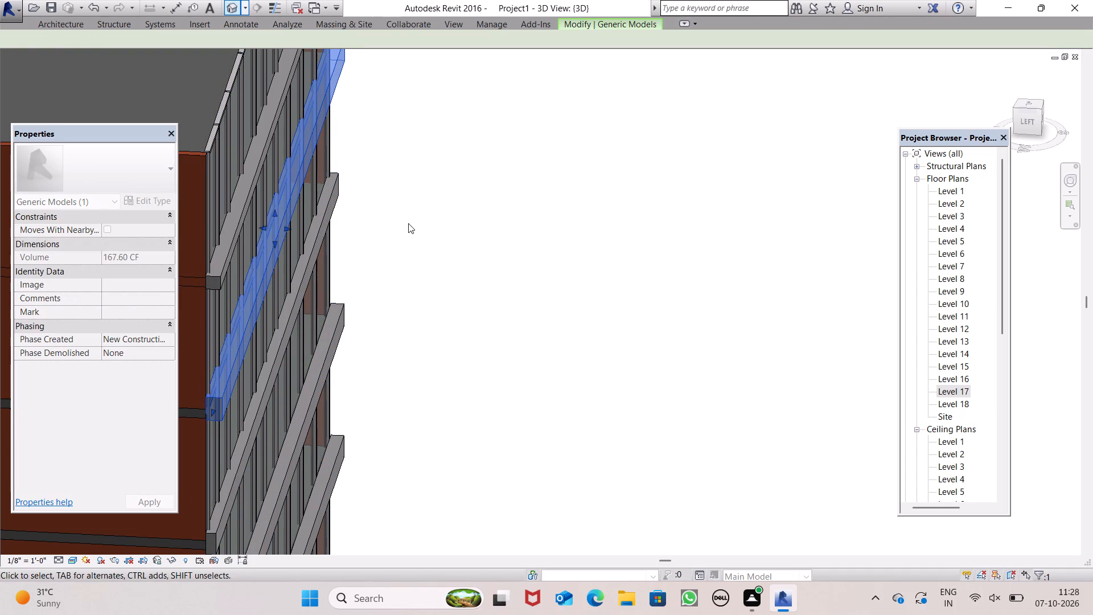
pyautogui.click(409, 219)
pyautogui.scroll(2, 248, 263)
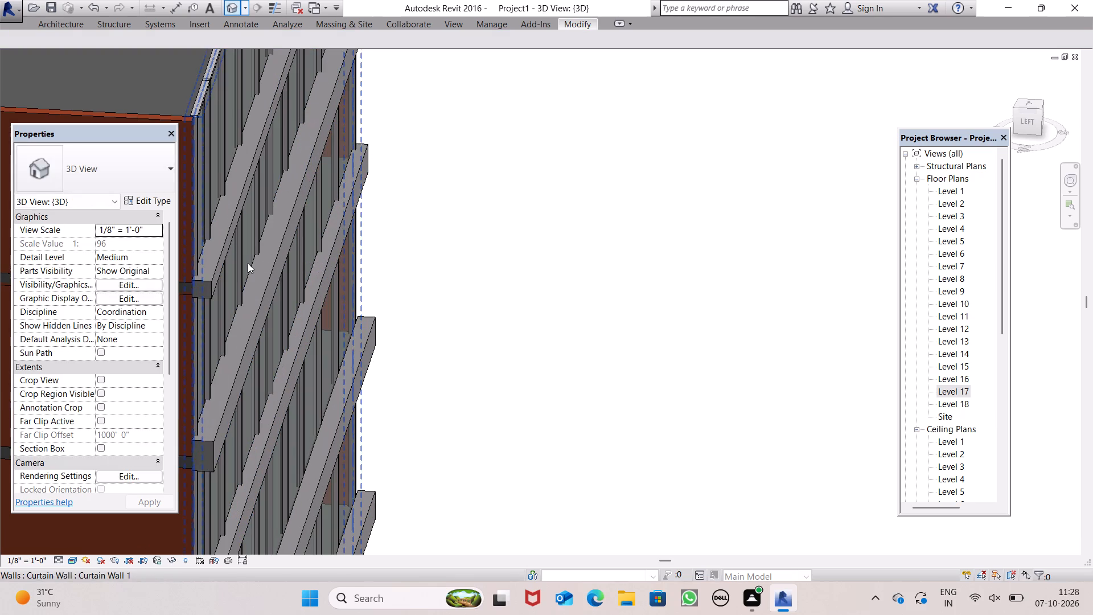
pyautogui.click(276, 280)
pyautogui.moveTo(301, 218); pyautogui.dragTo(288, 224)
pyautogui.click(433, 180)
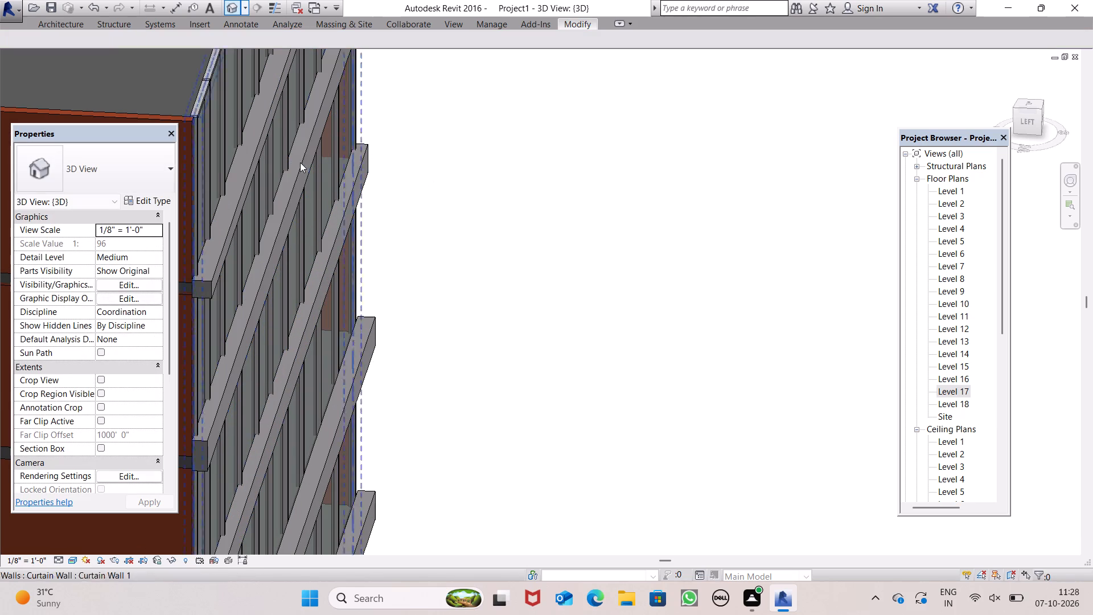
# Pull the Level 17 ledge's front face further in toward the curtain wall to make its projection shallower.
pyautogui.click(249, 157)
pyautogui.scroll(-3, 289, 185)
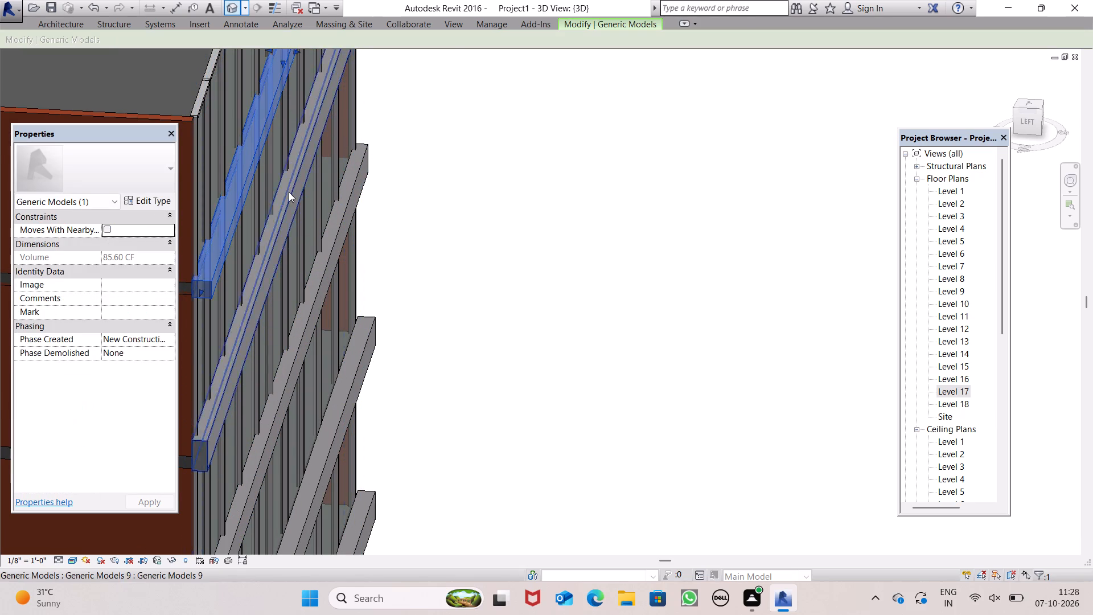
pyautogui.scroll(-4, 289, 192)
pyautogui.scroll(5, 272, 102)
pyautogui.scroll(8, 293, 147)
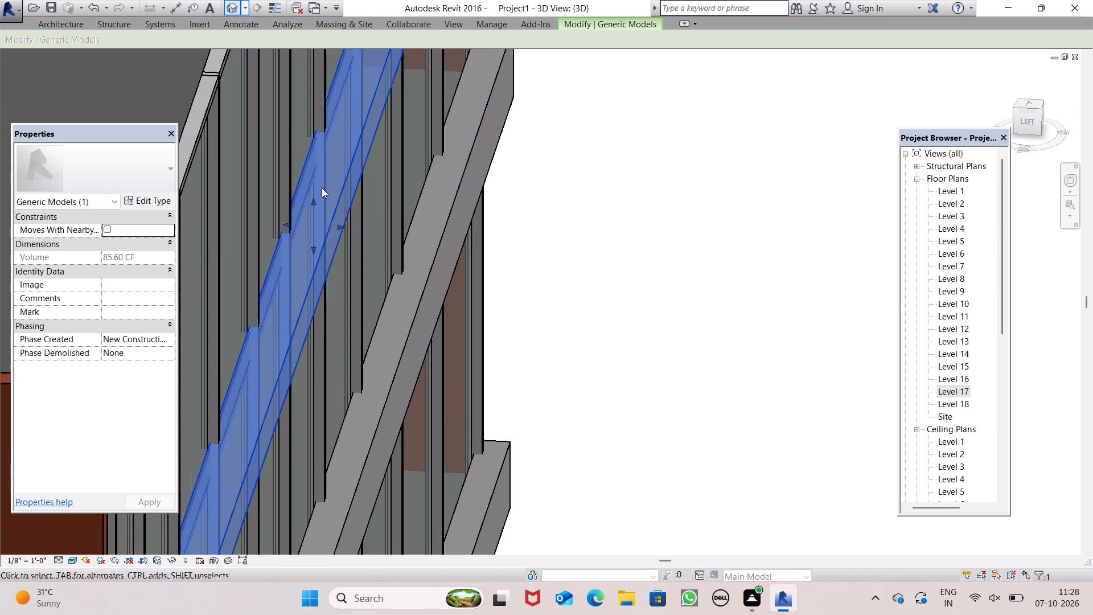
pyautogui.moveTo(342, 227); pyautogui.dragTo(323, 227)
pyautogui.click(640, 278)
# From the front of the building, extend the Level 17 ledge's underside downward to make the ledge taller.
pyautogui.scroll(-4, 644, 257)
pyautogui.scroll(-3, 700, 216)
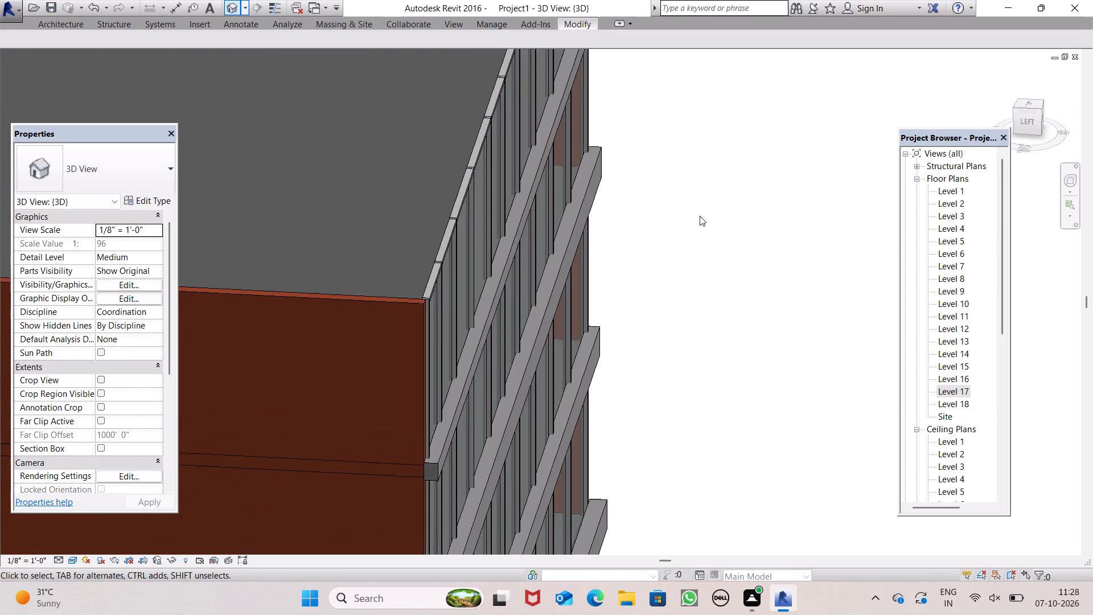
pyautogui.scroll(-6, 700, 216)
pyautogui.moveTo(701, 299); pyautogui.dragTo(551, 199, button='middle')
pyautogui.scroll(-4, 550, 183)
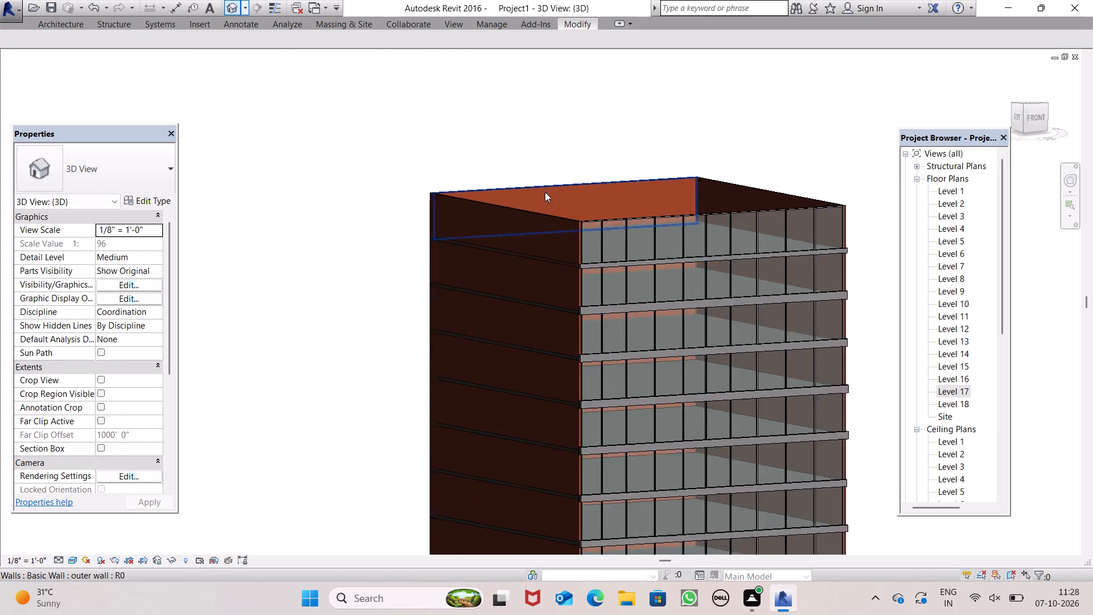
pyautogui.scroll(7, 730, 264)
pyautogui.scroll(3, 635, 249)
pyautogui.click(576, 219)
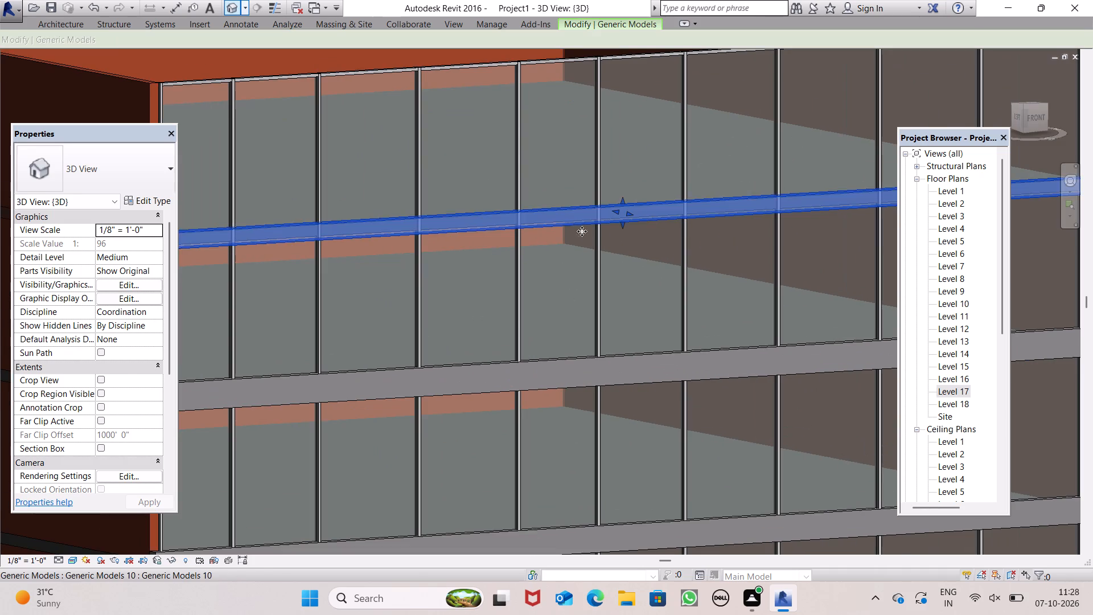
pyautogui.scroll(5, 624, 233)
pyautogui.moveTo(623, 214); pyautogui.dragTo(624, 221)
pyautogui.scroll(-12, 616, 199)
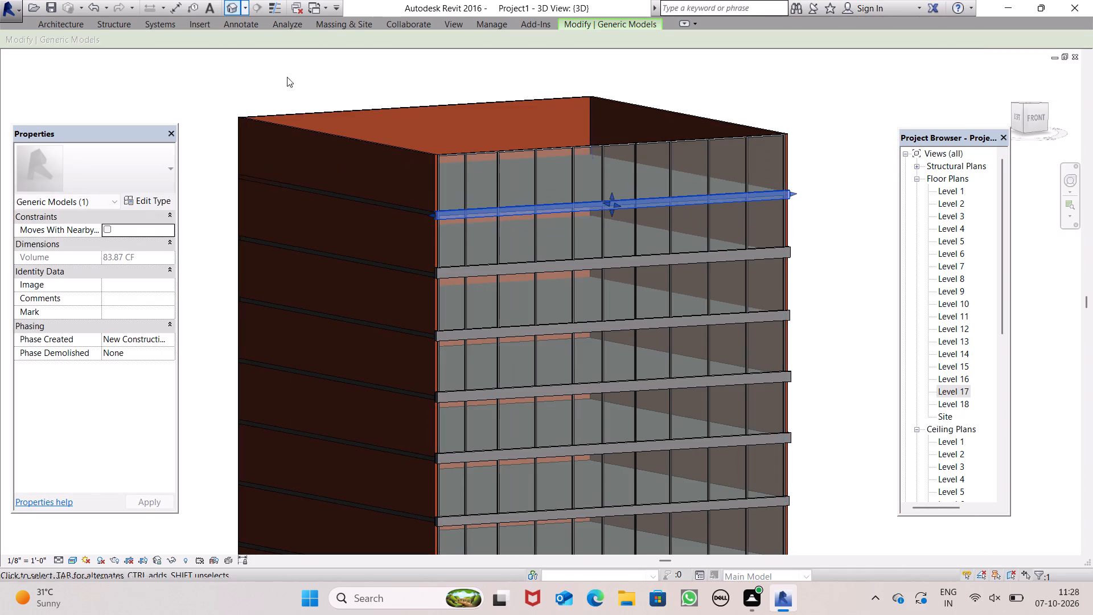
pyautogui.click(276, 63)
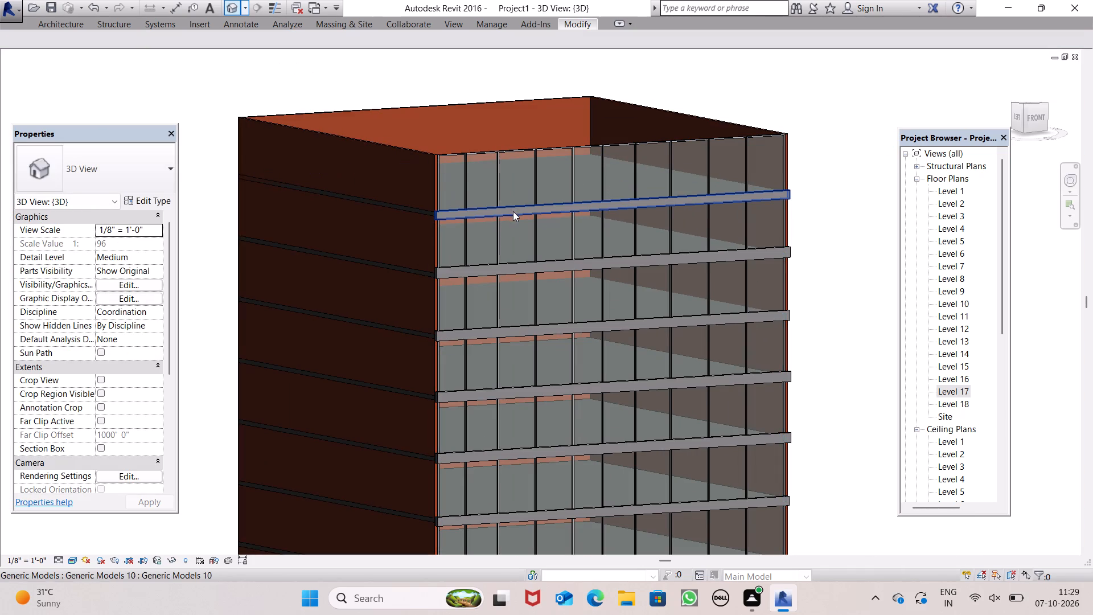
# Extend the Level 17 ledge's underside further down so its height is close to that of the ledges below.
pyautogui.scroll(-5, 627, 214)
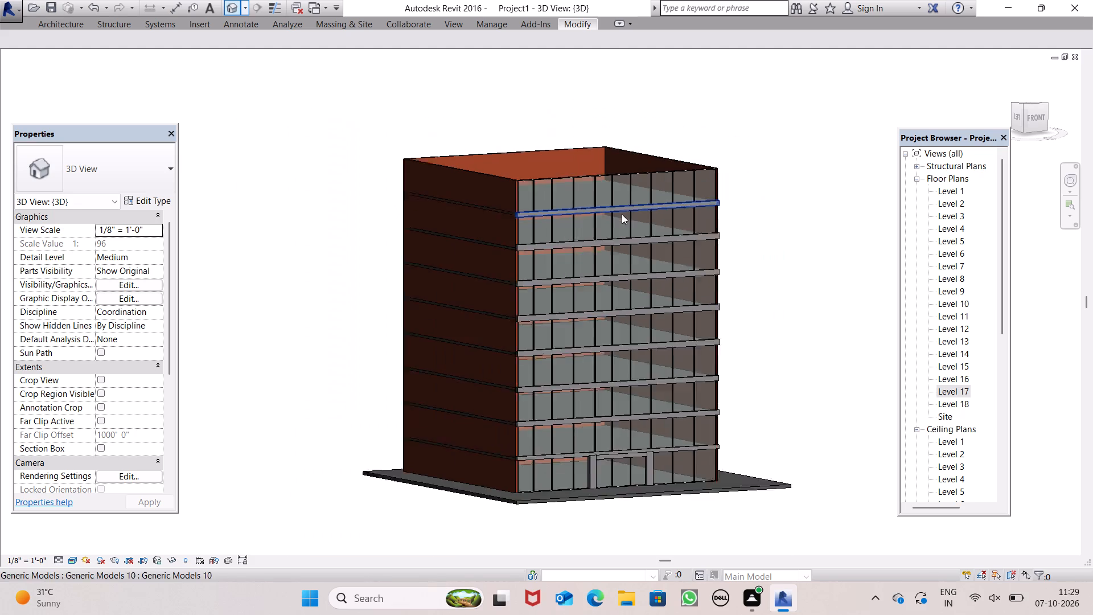
pyautogui.scroll(5, 746, 220)
pyautogui.scroll(5, 379, 229)
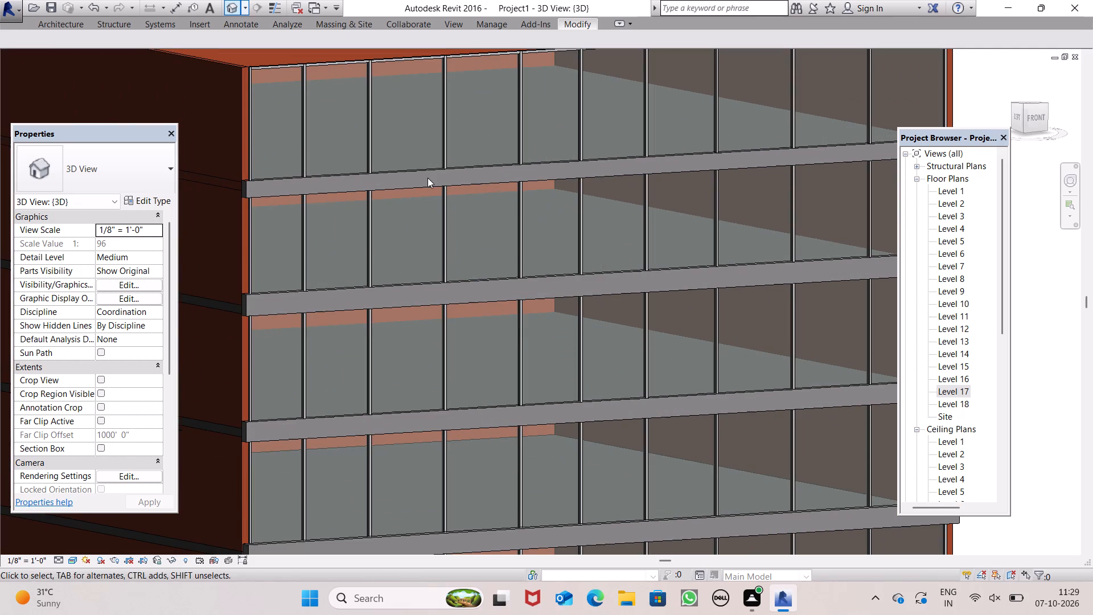
pyautogui.click(428, 178)
pyautogui.click(436, 186)
pyautogui.scroll(4, 600, 186)
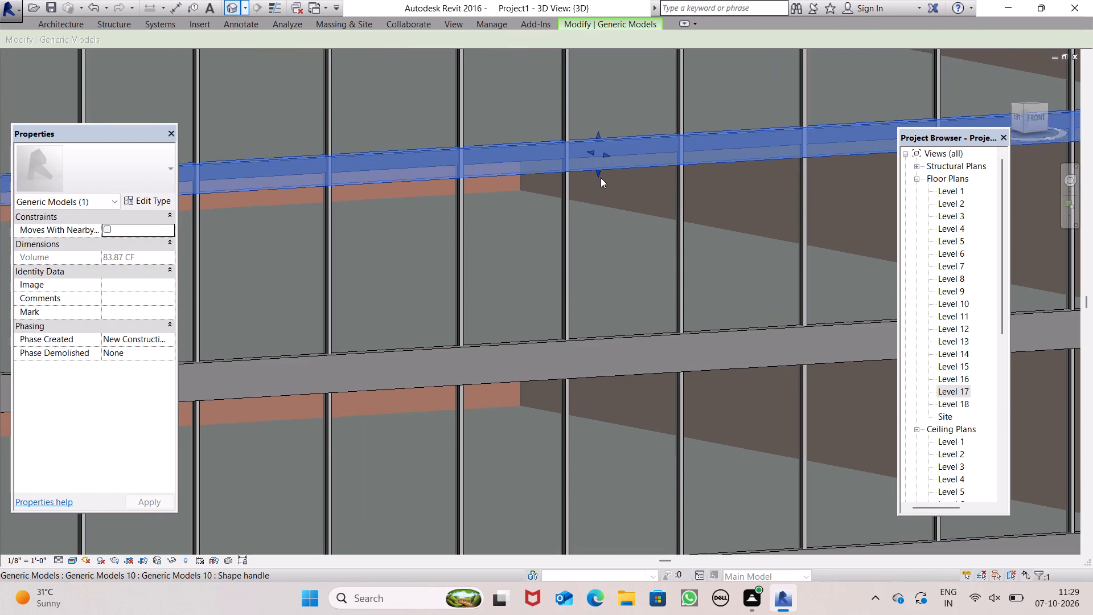
pyautogui.moveTo(597, 175); pyautogui.dragTo(596, 180)
pyautogui.scroll(-9, 594, 175)
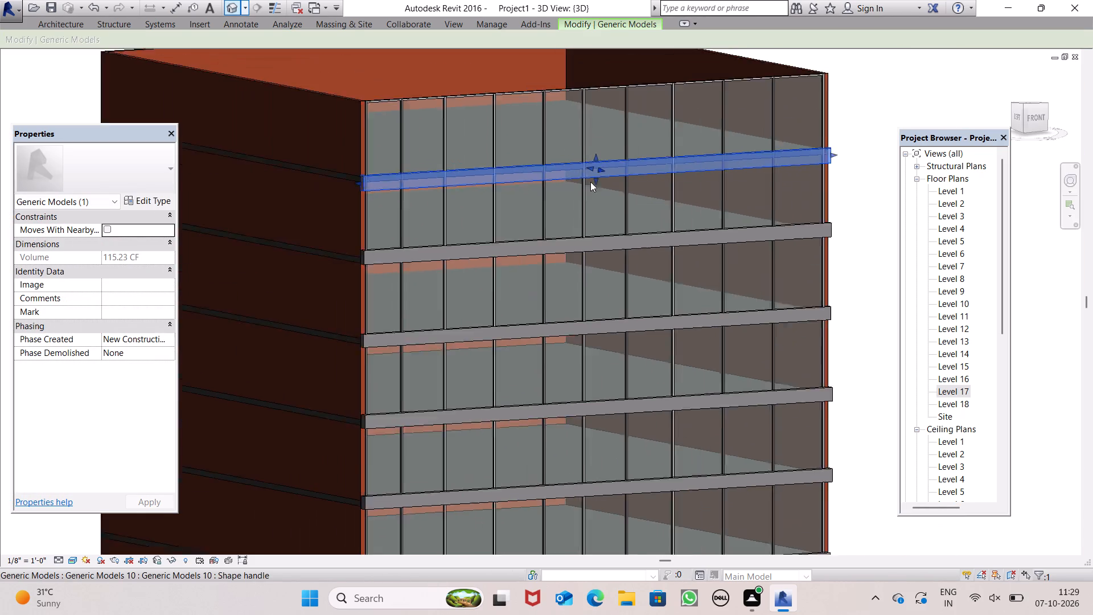
# Raise the Level 17 ledge's underside slightly to fine-tune its height against the ledges below.
pyautogui.scroll(-2, 590, 182)
pyautogui.scroll(11, 602, 177)
pyautogui.scroll(-1, 585, 175)
pyautogui.scroll(1, 585, 177)
pyautogui.scroll(-1, 585, 177)
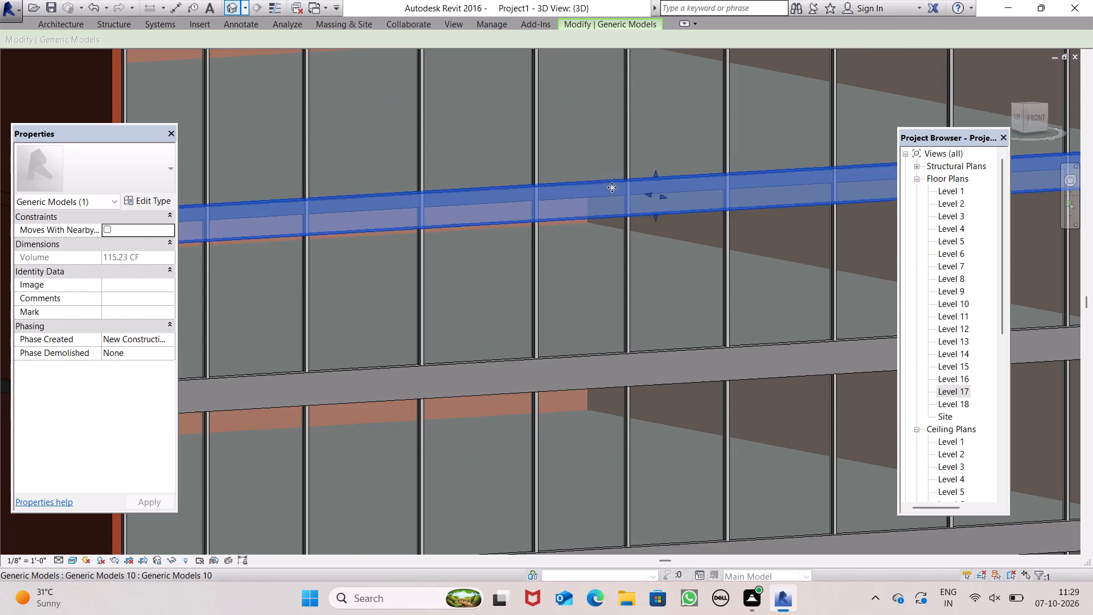
pyautogui.click(654, 217)
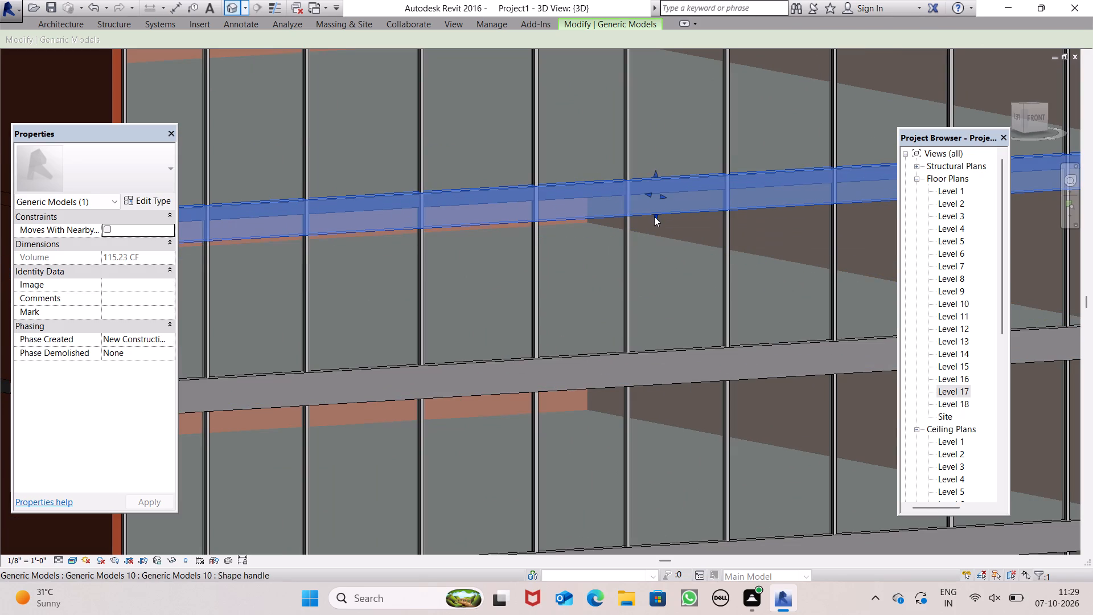
pyautogui.tripleClick(654, 212)
pyautogui.scroll(-6, 652, 260)
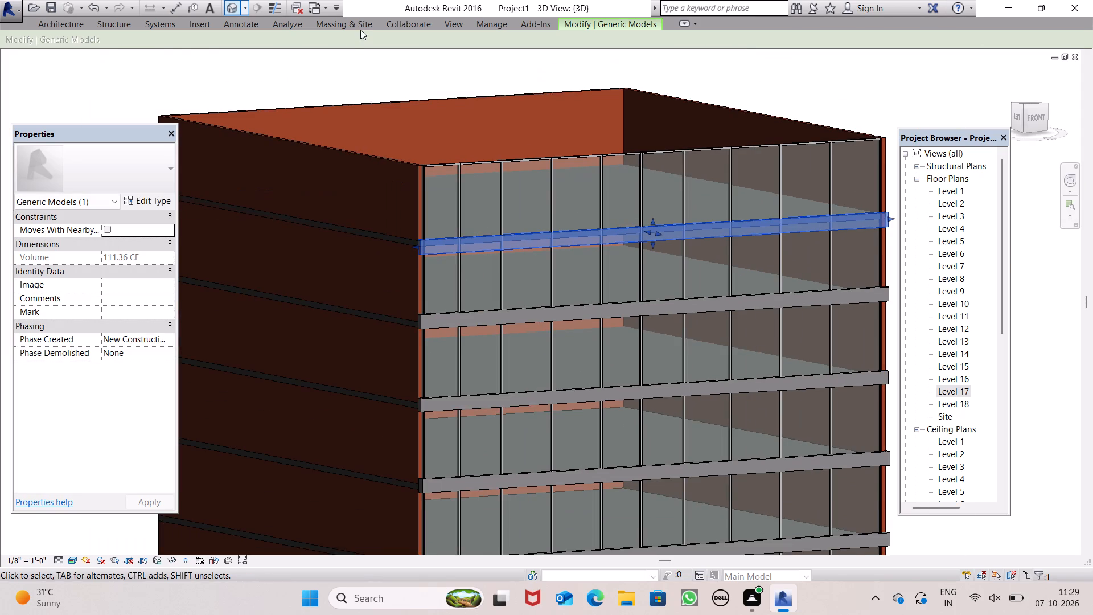
pyautogui.click(346, 80)
pyautogui.scroll(-4, 351, 108)
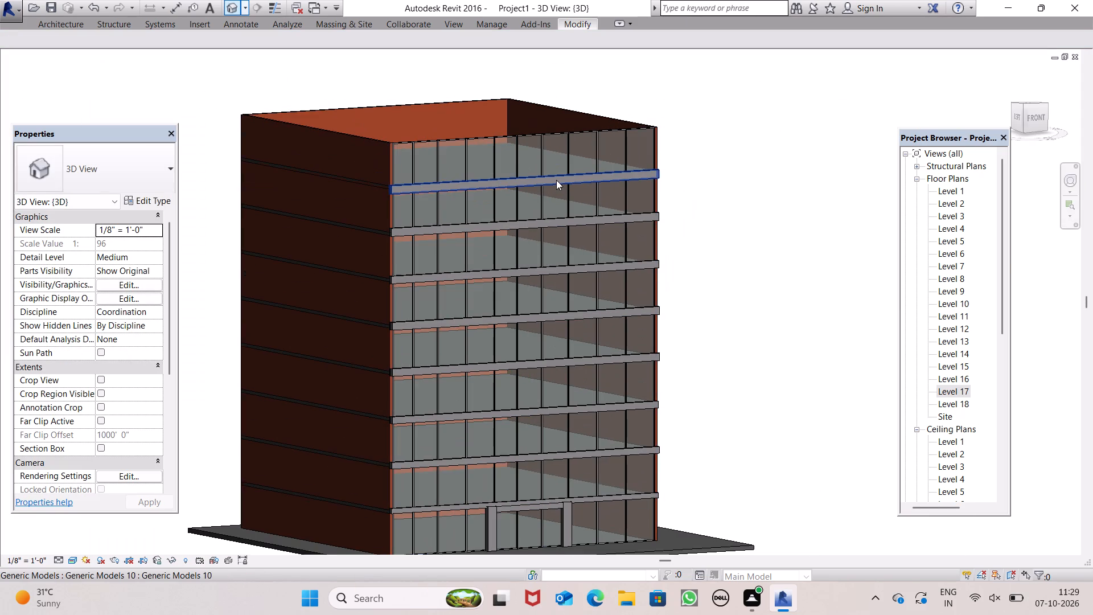
# Pull the front face of the fifth ledge from the bottom in toward the curtain wall to make its projection shallower.
pyautogui.scroll(-1, 581, 304)
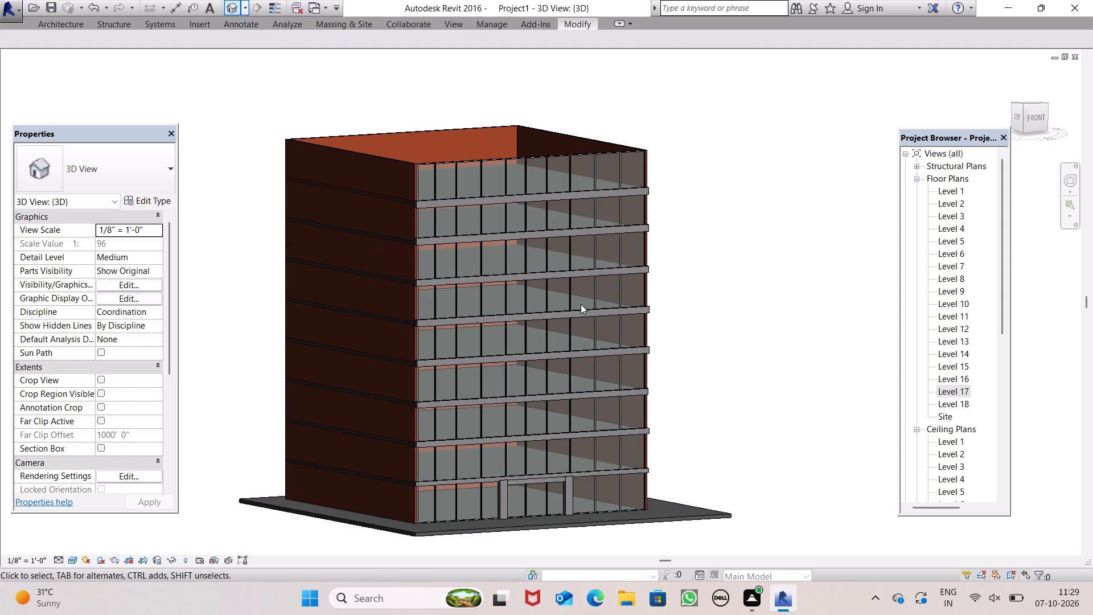
pyautogui.scroll(1, 612, 451)
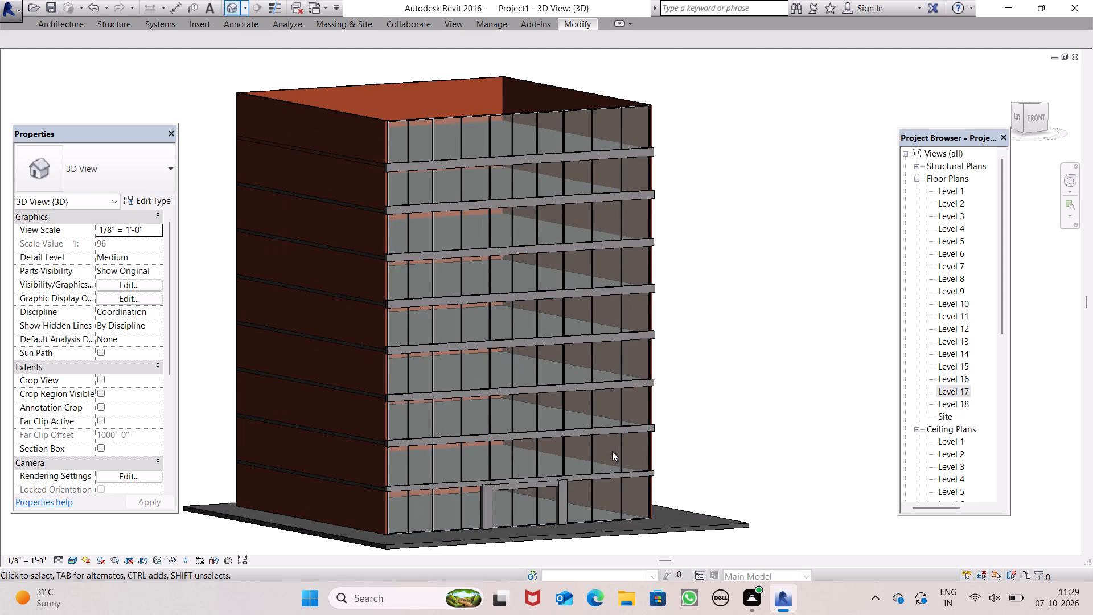
pyautogui.scroll(-5, 612, 449)
pyautogui.scroll(5, 607, 467)
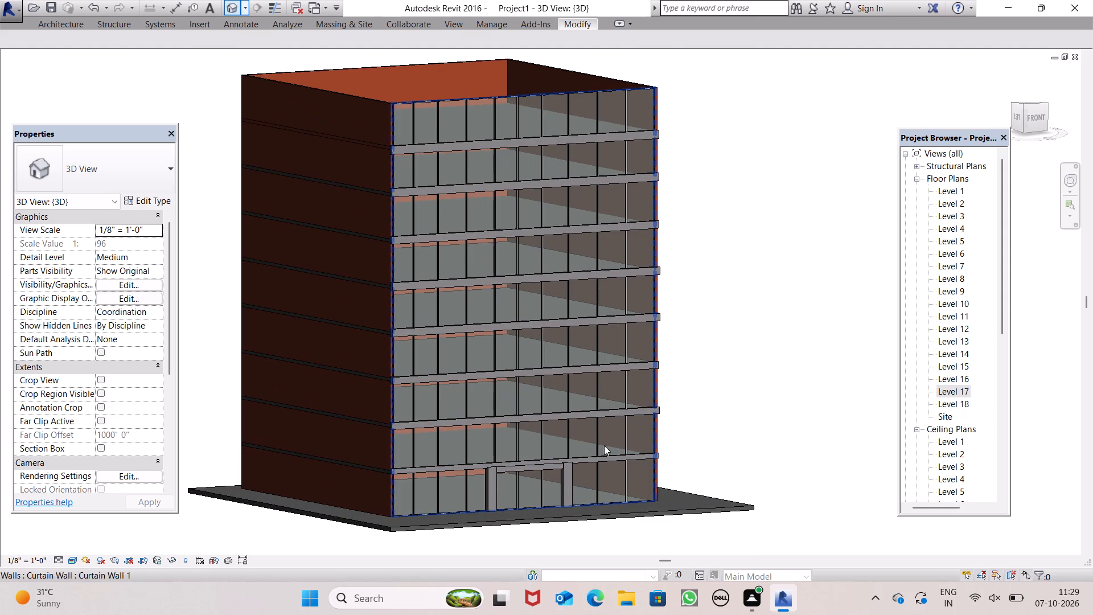
pyautogui.keyDown('shift'); pyautogui.moveTo(684, 405); pyautogui.dragTo(411, 592, button='middle'); pyautogui.keyUp('shift')
pyautogui.scroll(4, 478, 458)
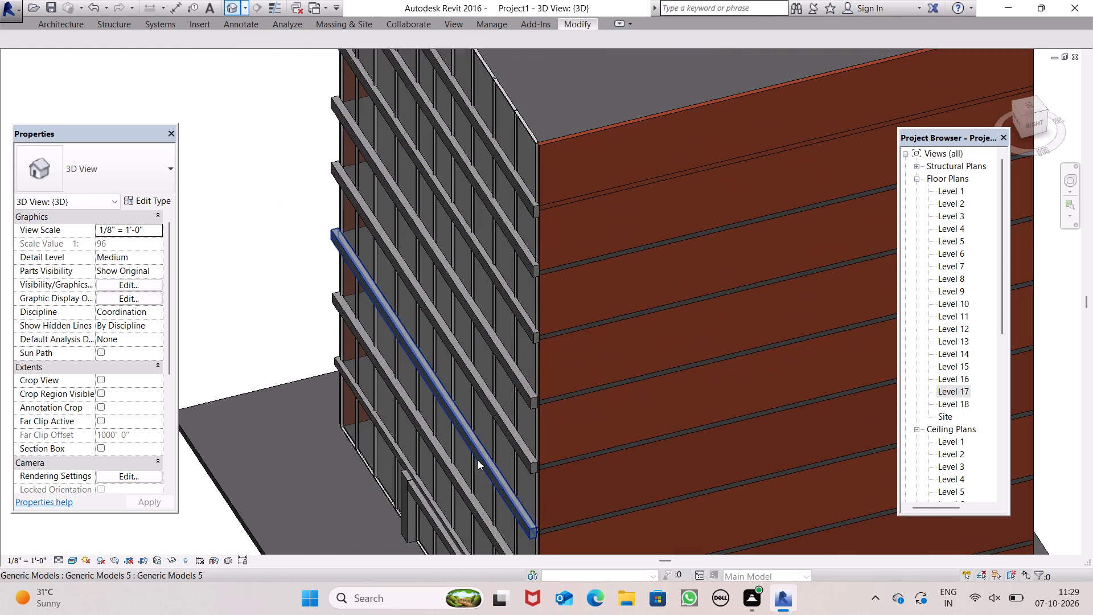
pyautogui.click(515, 448)
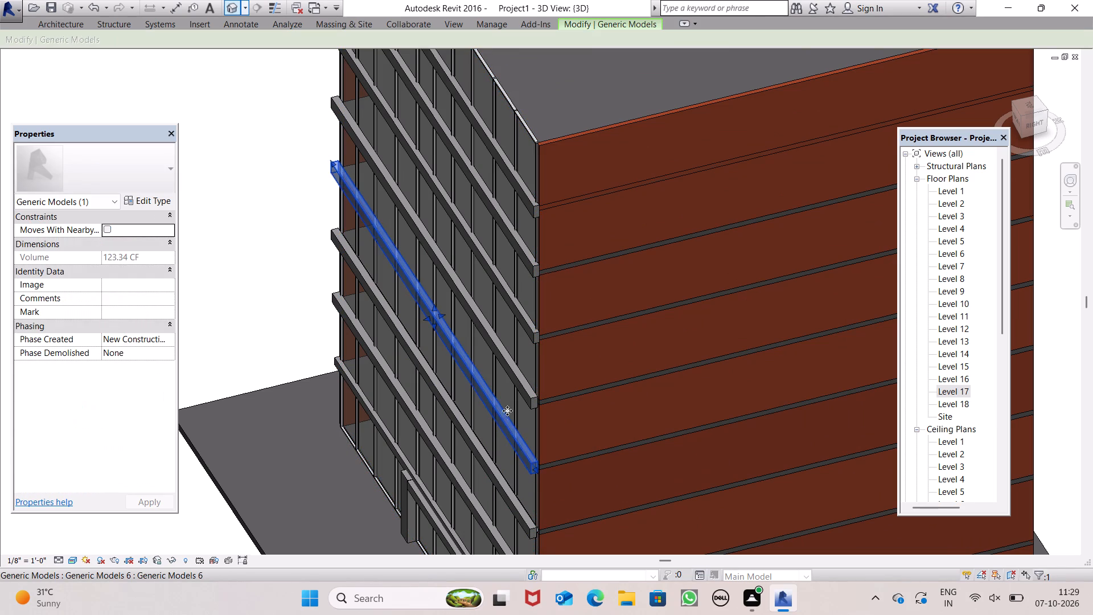
pyautogui.scroll(5, 506, 339)
pyautogui.click(481, 349)
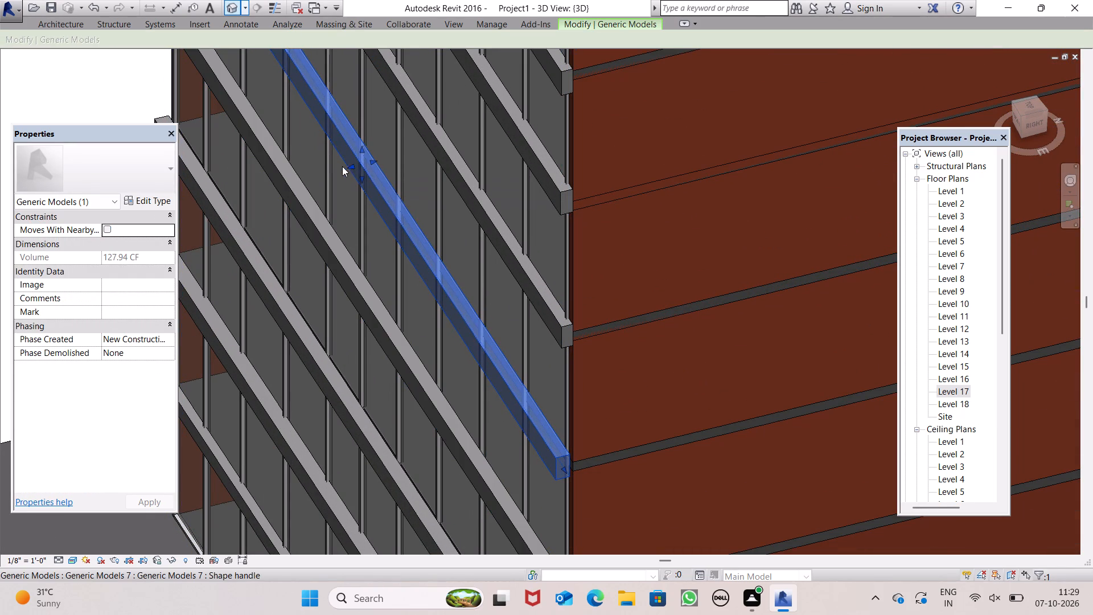
pyautogui.moveTo(349, 167); pyautogui.dragTo(361, 167)
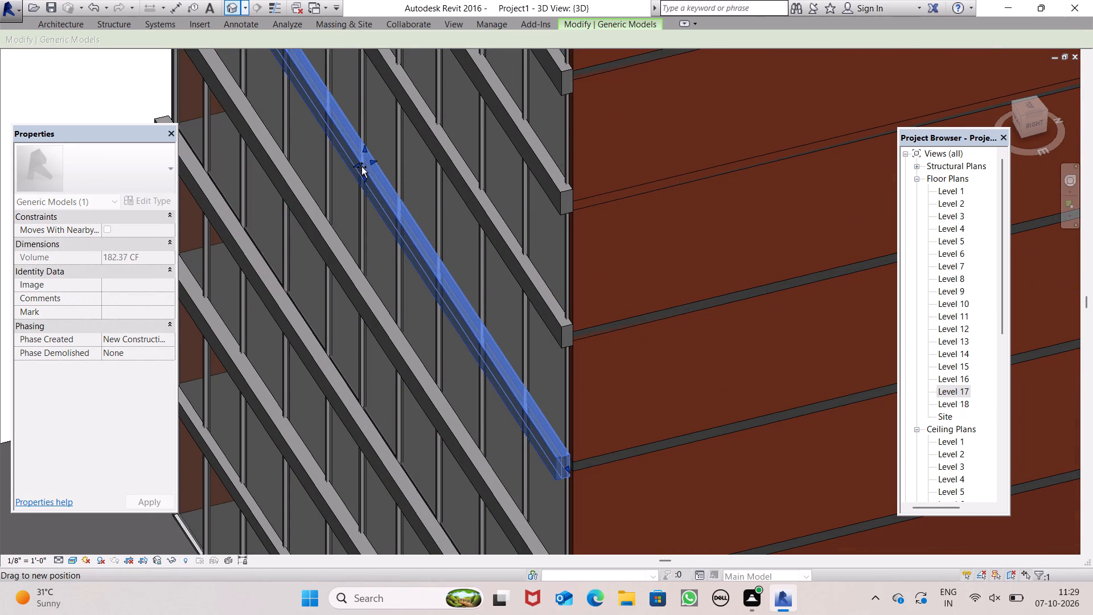
pyautogui.moveTo(361, 167); pyautogui.dragTo(362, 167)
# Pull the fourth ledge from the bottom's front face in toward the curtain wall to reduce its projection.
pyautogui.click(334, 261)
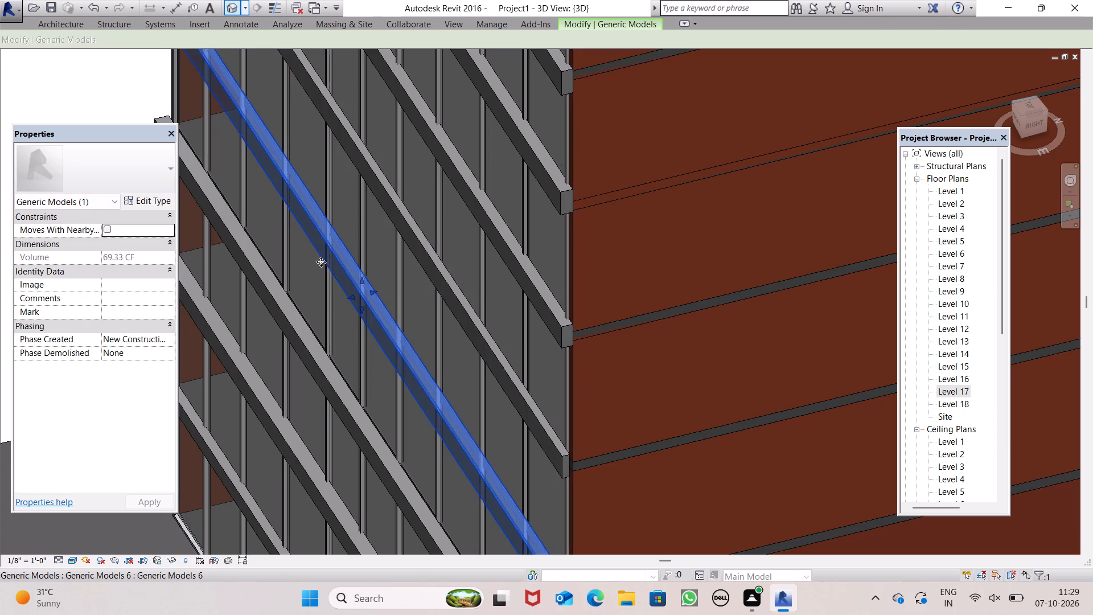
pyautogui.moveTo(349, 298); pyautogui.dragTo(359, 298)
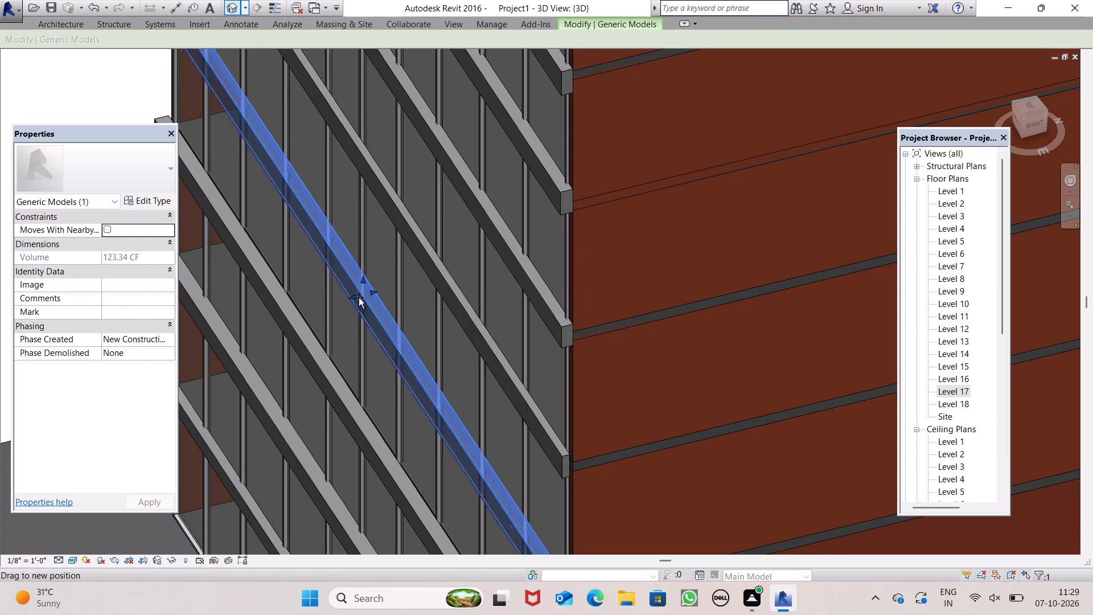
pyautogui.moveTo(359, 298); pyautogui.dragTo(359, 300)
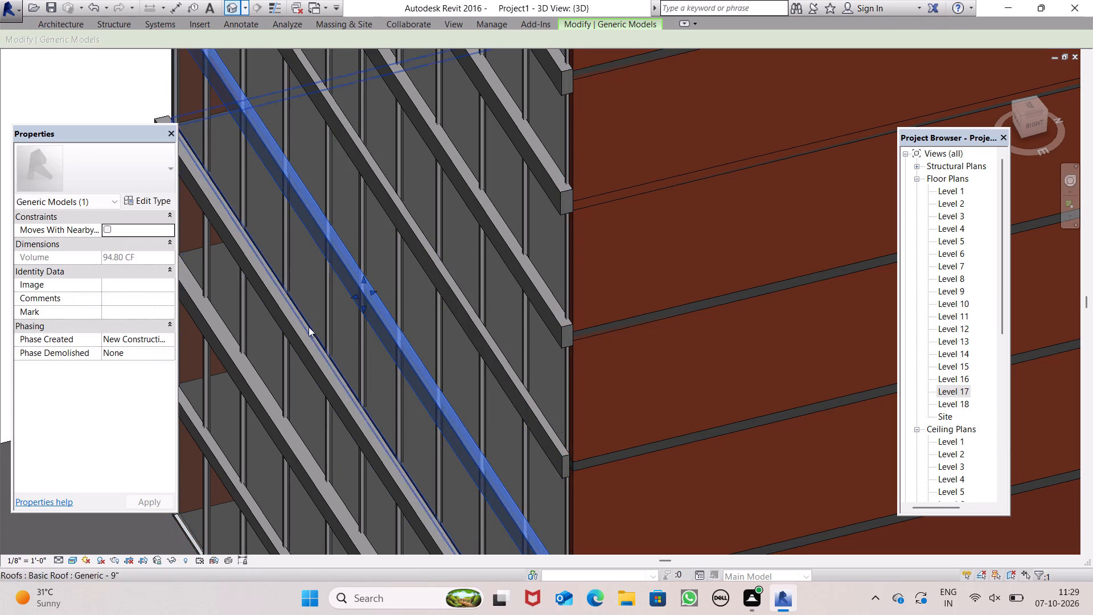
# Pull the third ledge from the bottom's front face in toward the curtain wall in successive adjustments to reduce its projection.
pyautogui.click(303, 343)
pyautogui.moveTo(344, 430); pyautogui.dragTo(344, 431)
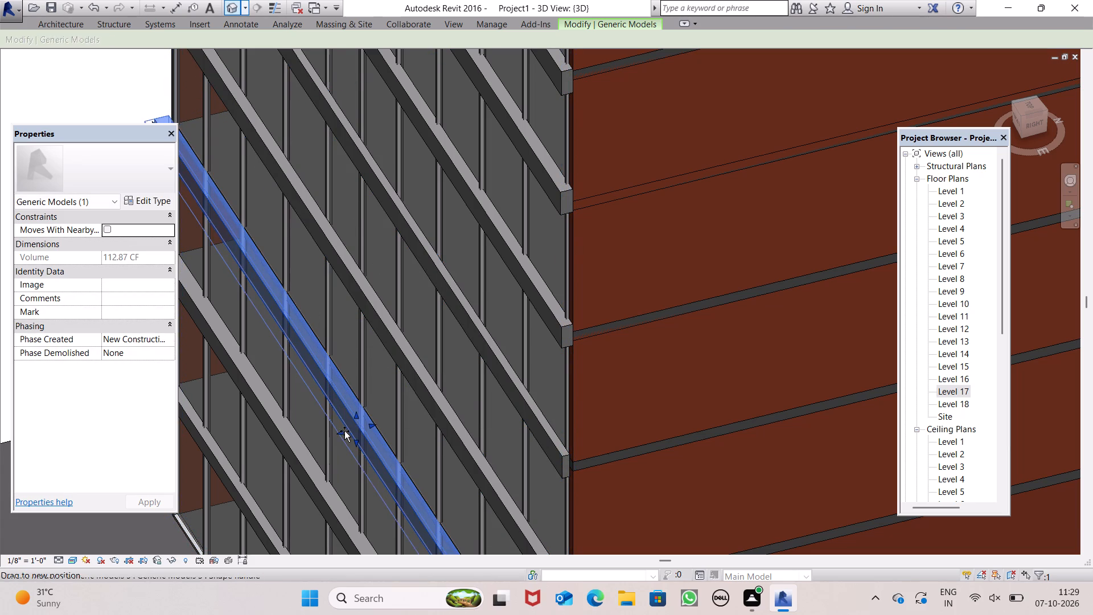
pyautogui.moveTo(344, 431); pyautogui.dragTo(350, 430)
pyautogui.scroll(-2, 395, 341)
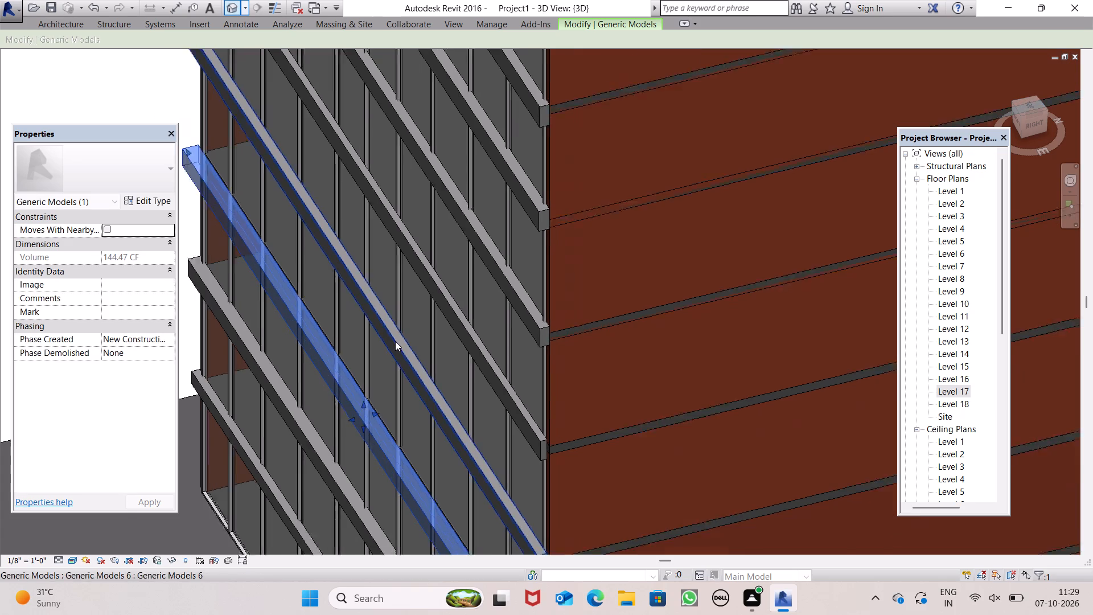
pyautogui.scroll(-2, 395, 341)
pyautogui.scroll(5, 376, 420)
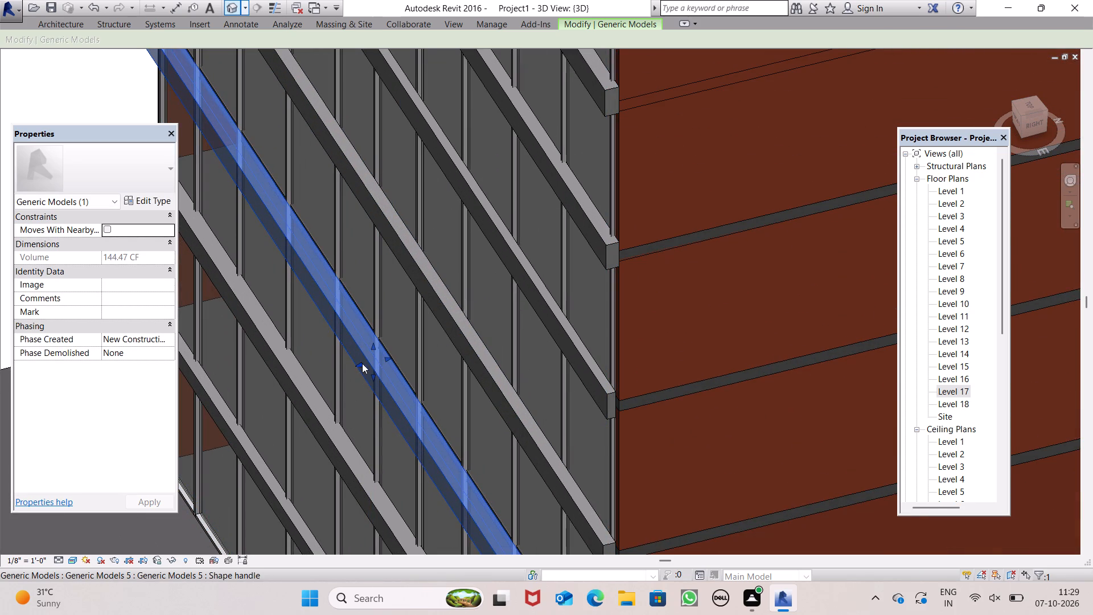
pyautogui.moveTo(357, 363); pyautogui.dragTo(364, 362)
pyautogui.click(364, 362)
pyautogui.click(372, 366)
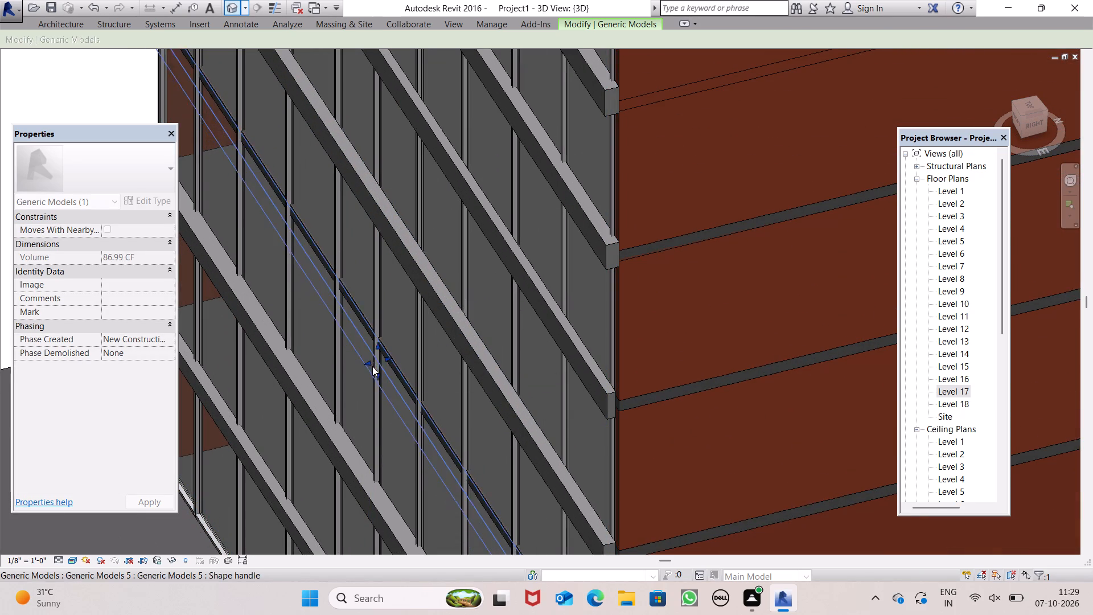
pyautogui.scroll(-5, 397, 344)
pyautogui.click(241, 223)
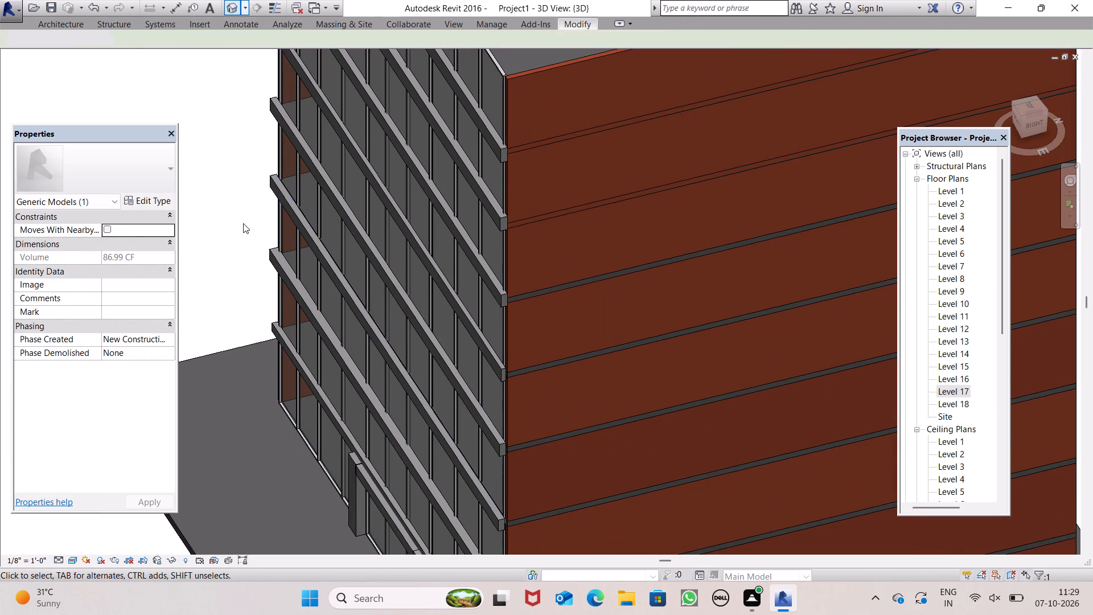
# Pull the front face of the second ledge from the bottom slightly in toward the curtain wall to reduce its projection.
pyautogui.scroll(-3, 398, 296)
pyautogui.scroll(4, 396, 421)
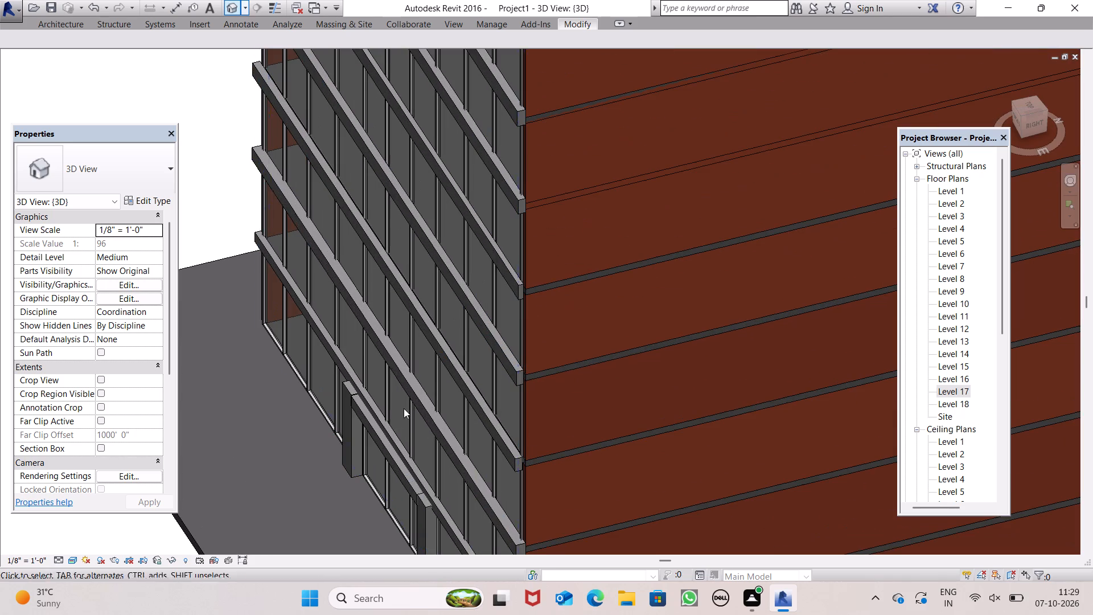
pyautogui.click(414, 394)
pyautogui.scroll(1, 381, 365)
pyautogui.scroll(-1, 381, 364)
pyautogui.scroll(3, 381, 364)
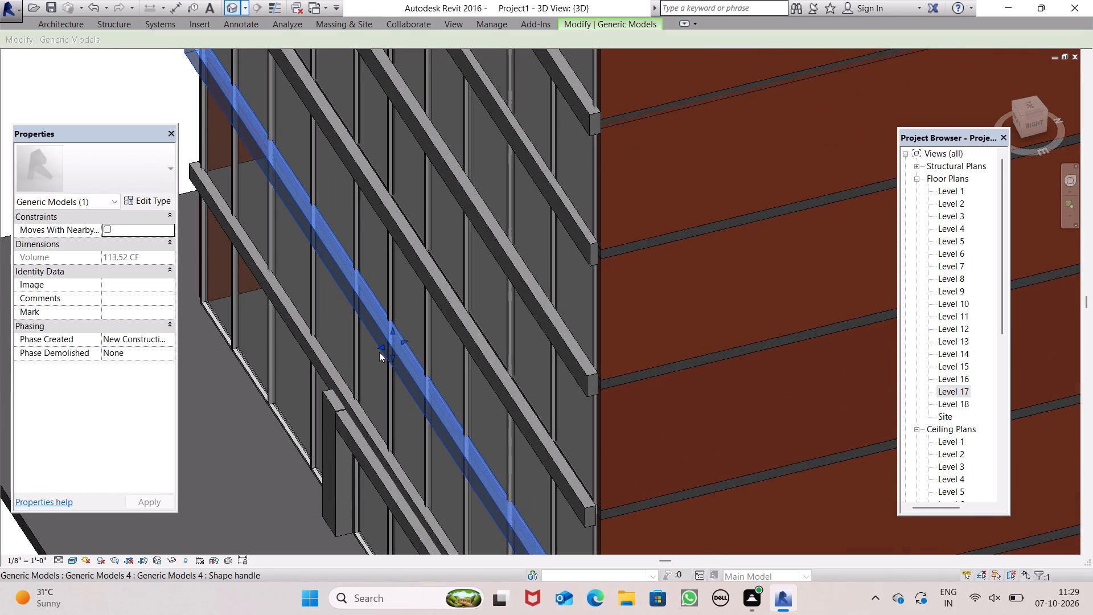
pyautogui.scroll(7, 378, 351)
pyautogui.moveTo(393, 339); pyautogui.dragTo(404, 339)
pyautogui.scroll(-6, 404, 337)
pyautogui.scroll(-1, 508, 310)
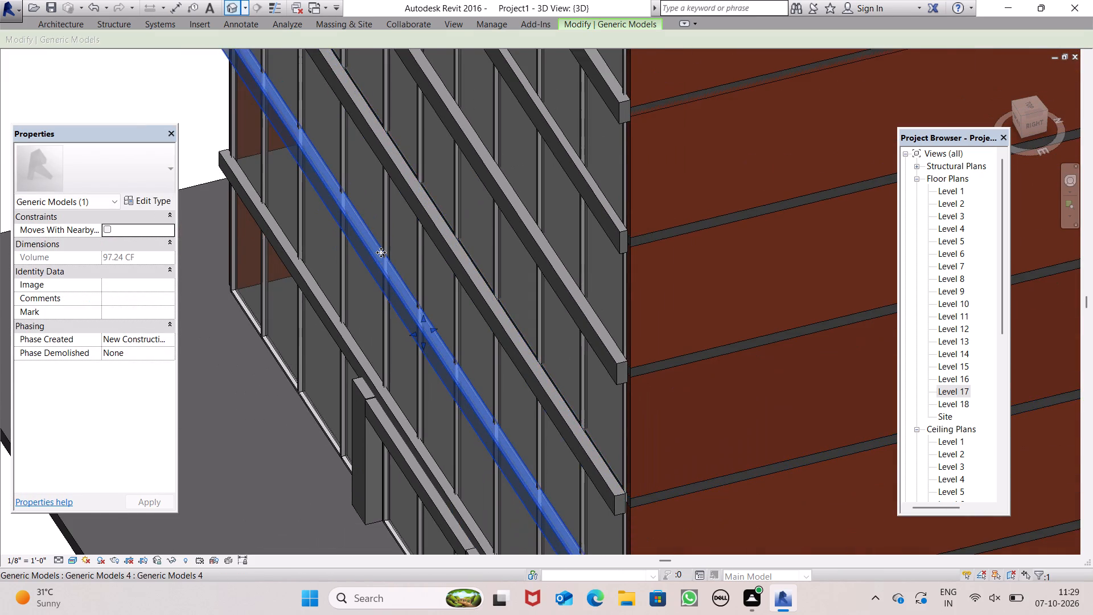
pyautogui.scroll(-5, 381, 252)
pyautogui.click(235, 157)
# Examine the lowest ledge above the entrance and review the whole building's ledges from the front.
pyautogui.scroll(5, 436, 431)
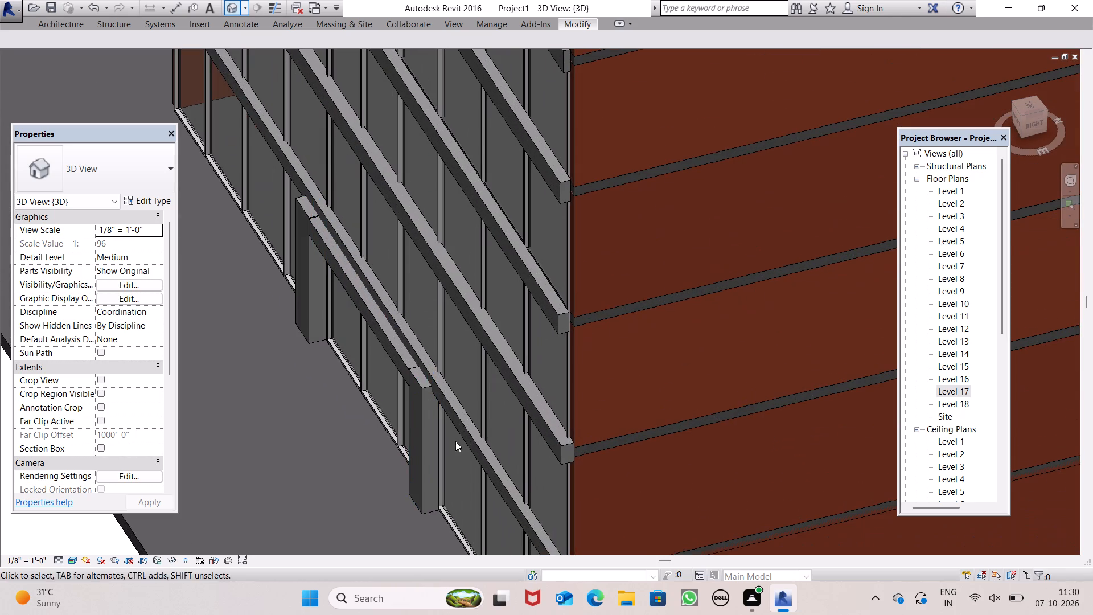
pyautogui.click(472, 436)
pyautogui.scroll(-3, 465, 366)
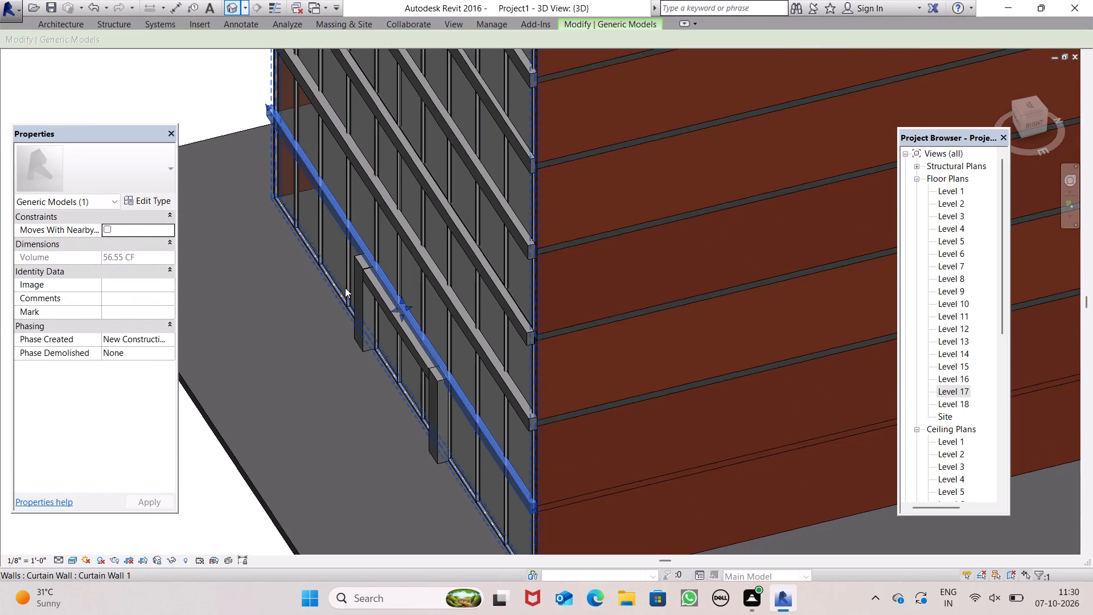
pyautogui.scroll(-6, 348, 292)
pyautogui.click(252, 157)
pyautogui.scroll(-4, 302, 241)
pyautogui.moveTo(496, 408); pyautogui.dragTo(606, 412, button='middle')
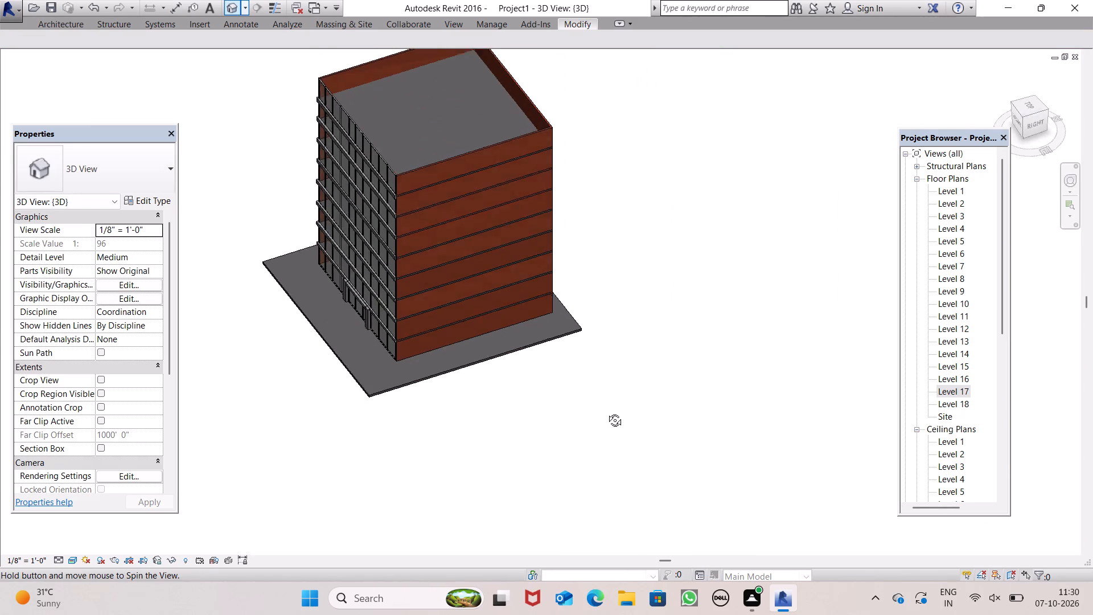
pyautogui.moveTo(606, 412); pyautogui.dragTo(701, 243, button='middle')
pyautogui.scroll(-2, 708, 269)
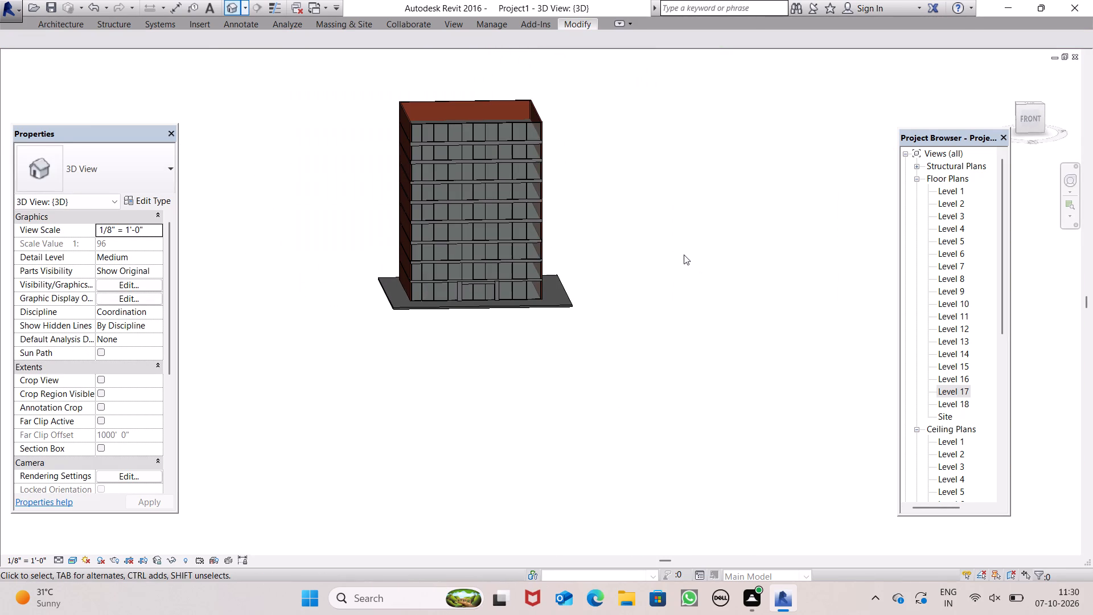
pyautogui.scroll(2, 684, 255)
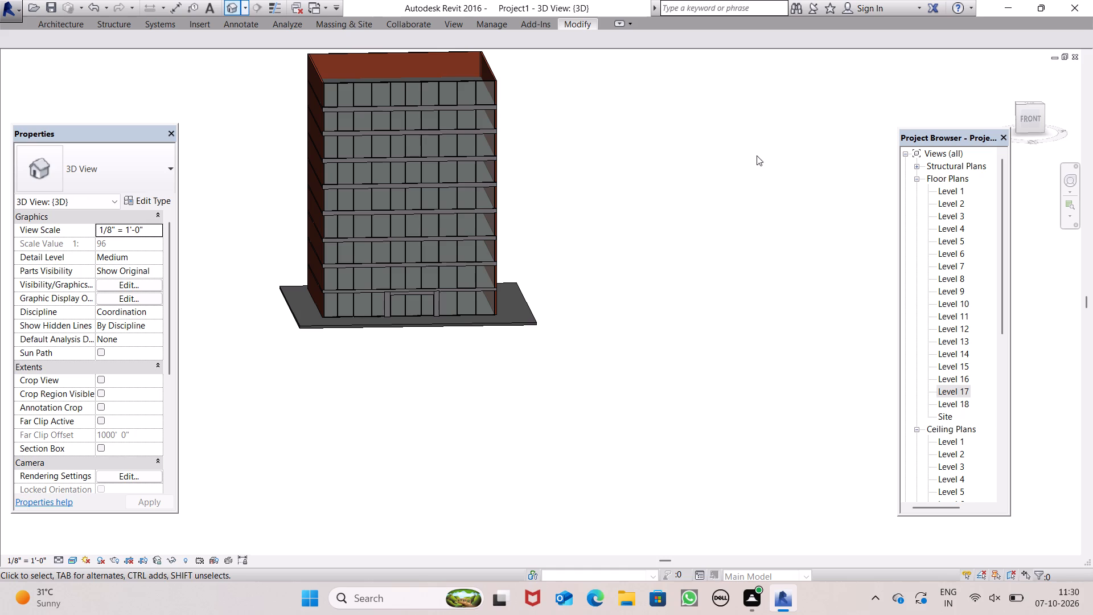
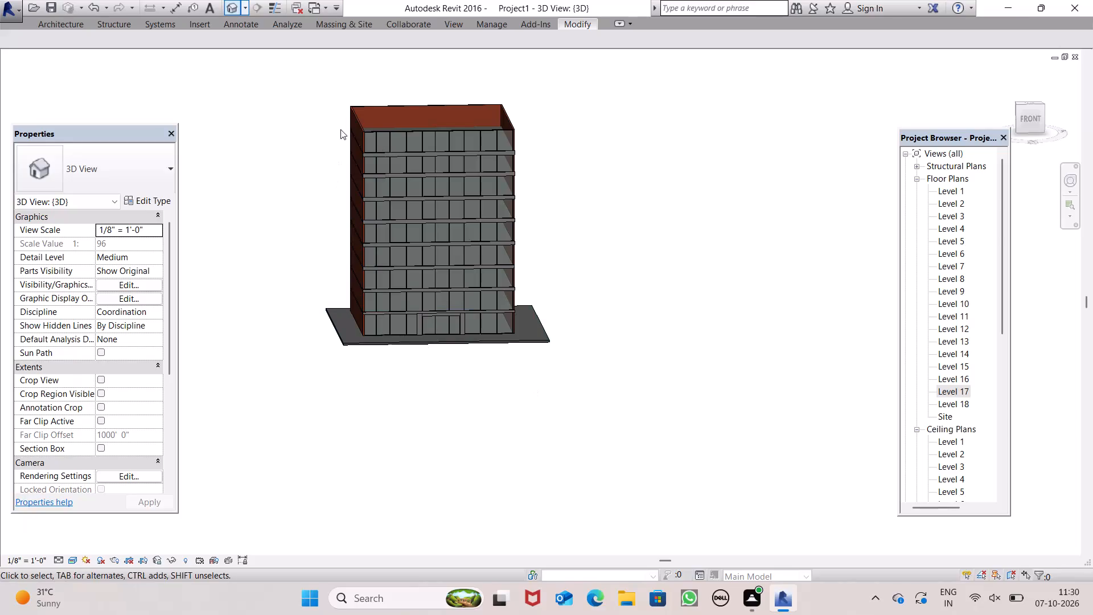
# Examine the ledges along the whole front facade and around the entrance from the front, the sides and above.
pyautogui.scroll(1, 471, 153)
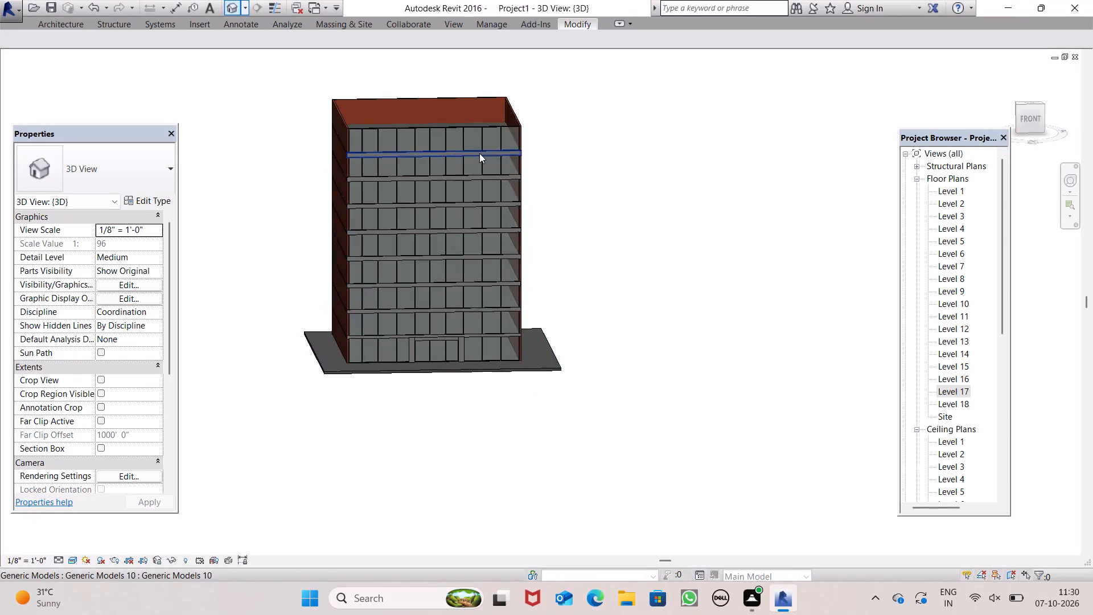
pyautogui.scroll(2, 479, 153)
pyautogui.scroll(-2, 479, 163)
pyautogui.scroll(1, 536, 257)
pyautogui.keyDown('shift'); pyautogui.moveTo(472, 219); pyautogui.dragTo(369, 194, button='middle'); pyautogui.keyUp('shift')
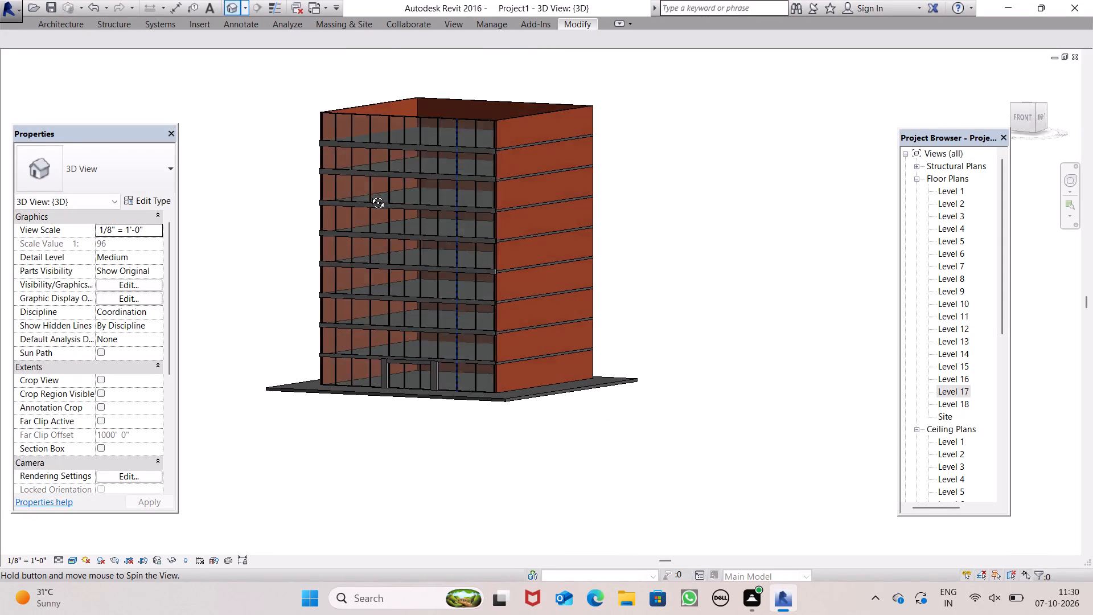
pyautogui.keyDown('shift'); pyautogui.moveTo(369, 194); pyautogui.dragTo(442, 300, button='middle'); pyautogui.keyUp('shift')
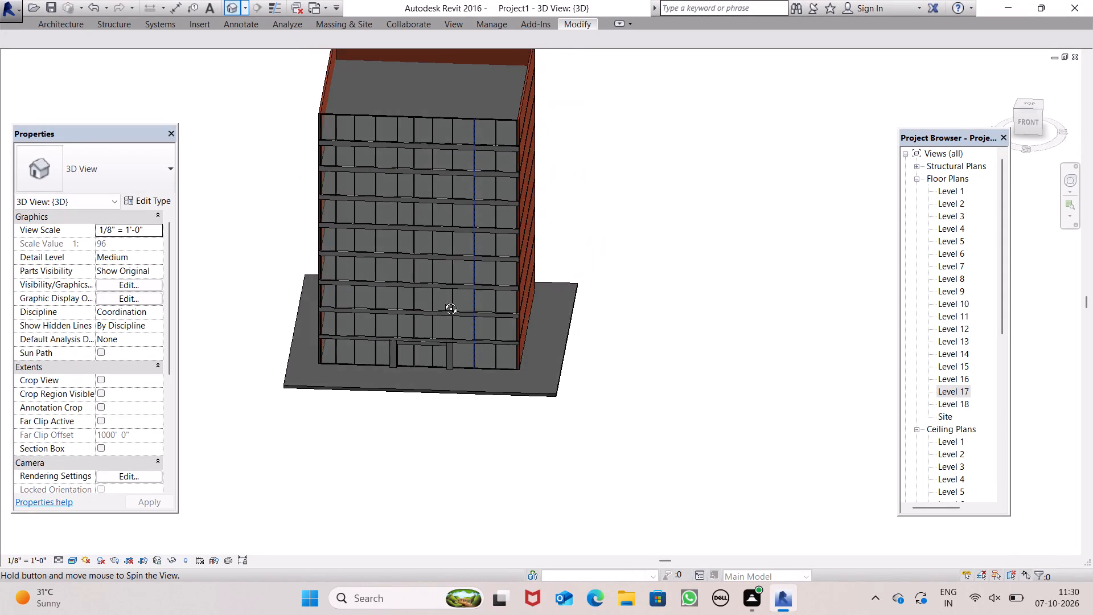
pyautogui.keyDown('shift'); pyautogui.moveTo(442, 300); pyautogui.dragTo(346, 215, button='middle'); pyautogui.keyUp('shift')
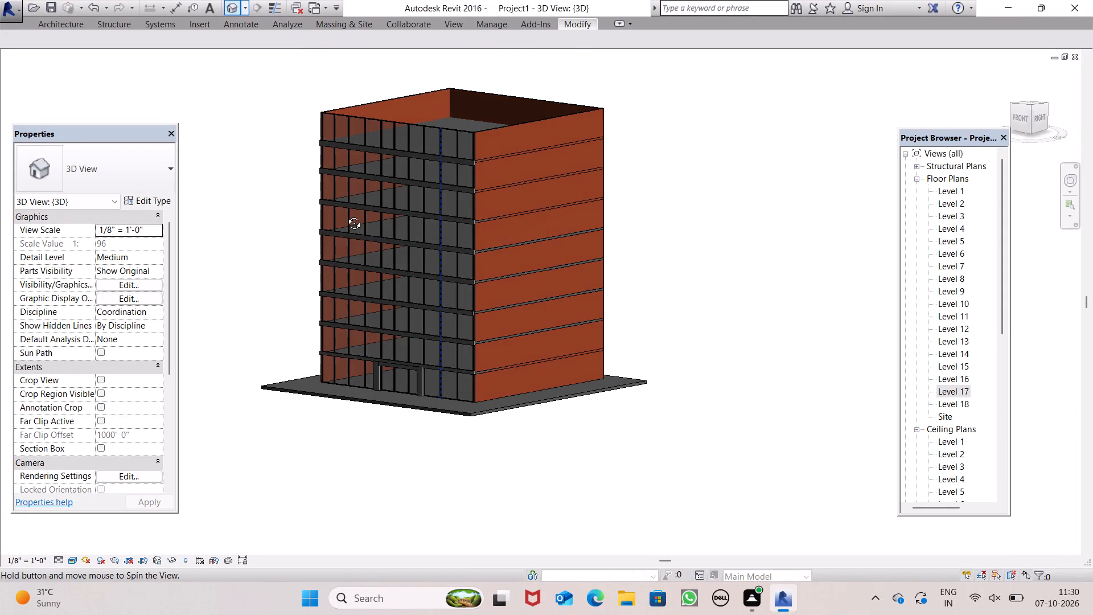
pyautogui.keyDown('shift'); pyautogui.moveTo(346, 215); pyautogui.dragTo(461, 244, button='middle'); pyautogui.keyUp('shift')
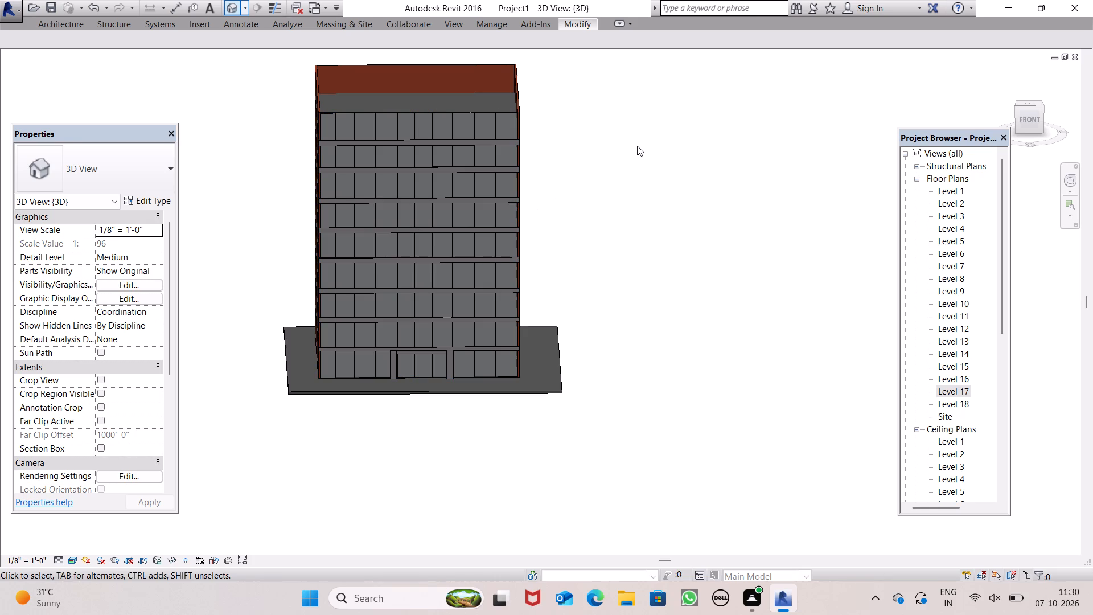
pyautogui.moveTo(508, 215); pyautogui.dragTo(509, 175, button='middle')
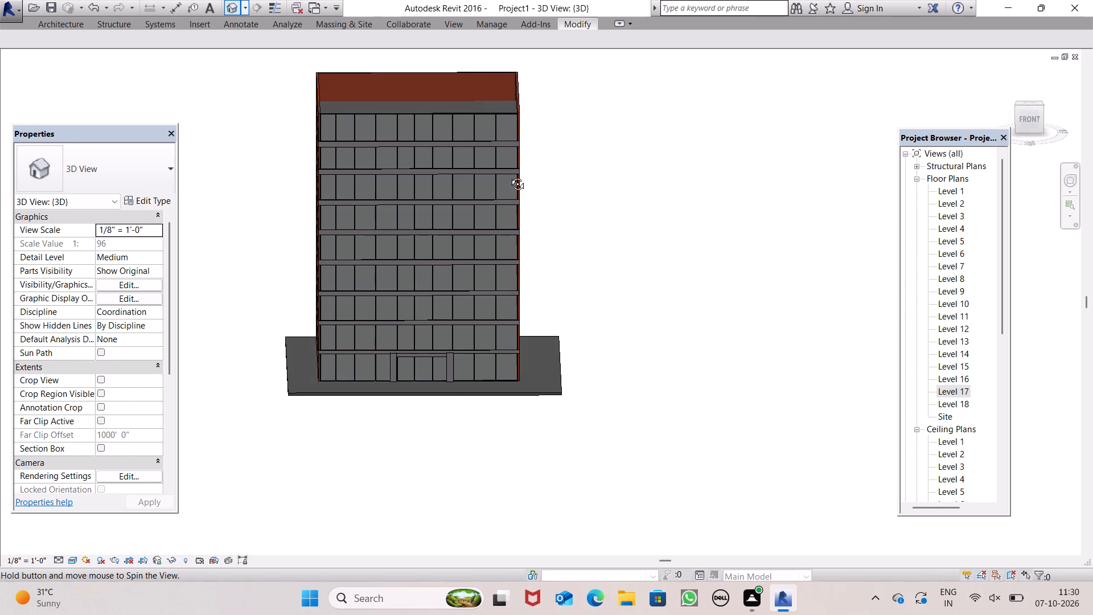
pyautogui.moveTo(509, 175); pyautogui.dragTo(508, 161, button='middle')
pyautogui.scroll(-2, 589, 222)
pyautogui.moveTo(610, 261); pyautogui.dragTo(772, 309, button='middle')
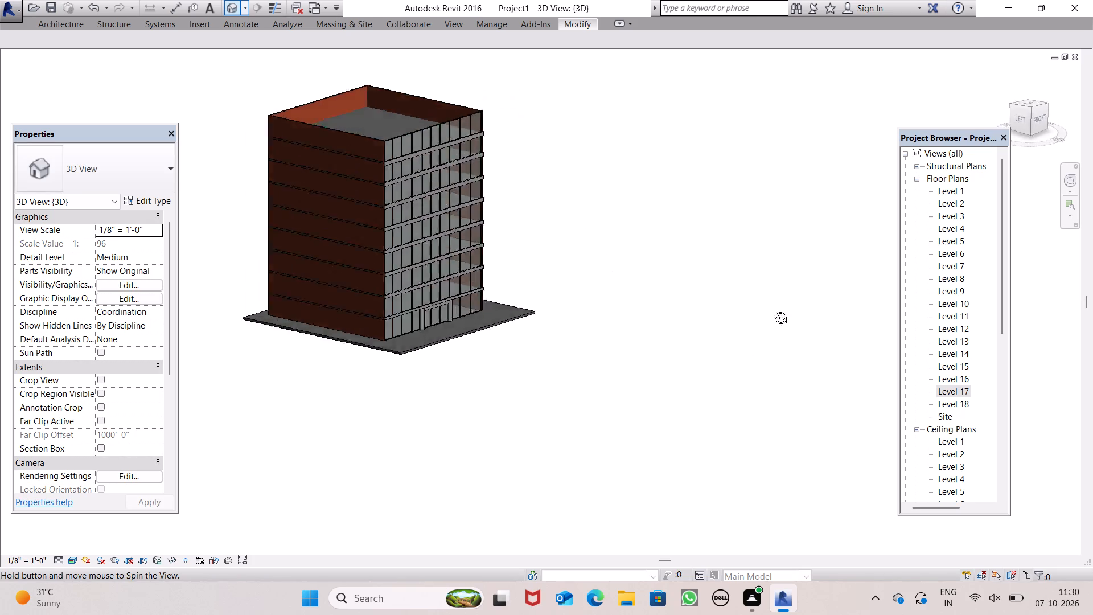
pyautogui.moveTo(772, 309); pyautogui.dragTo(610, 294, button='middle')
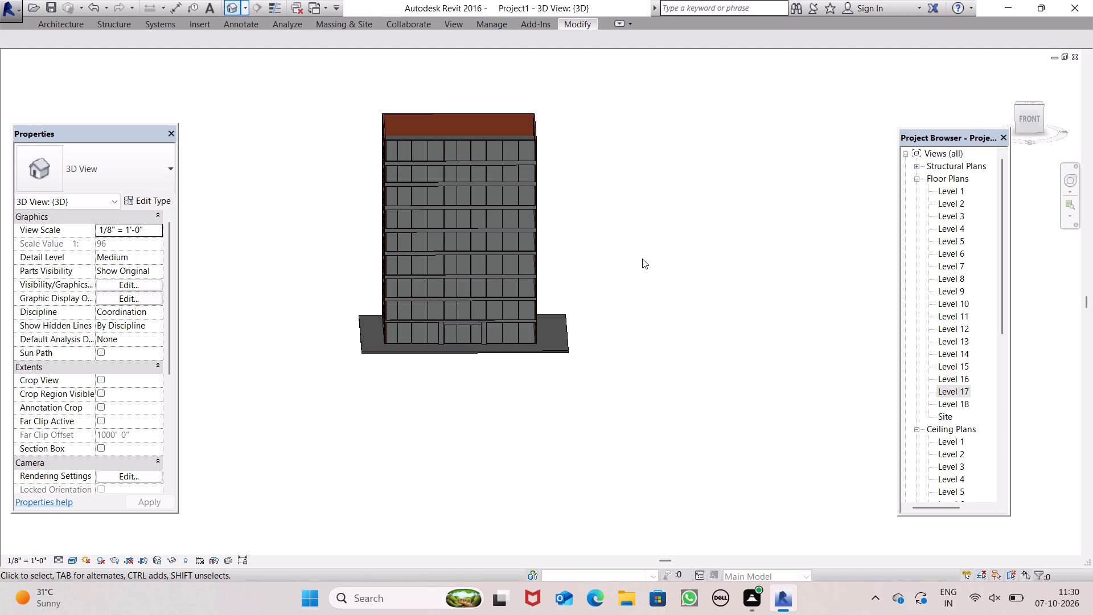
pyautogui.scroll(7, 432, 332)
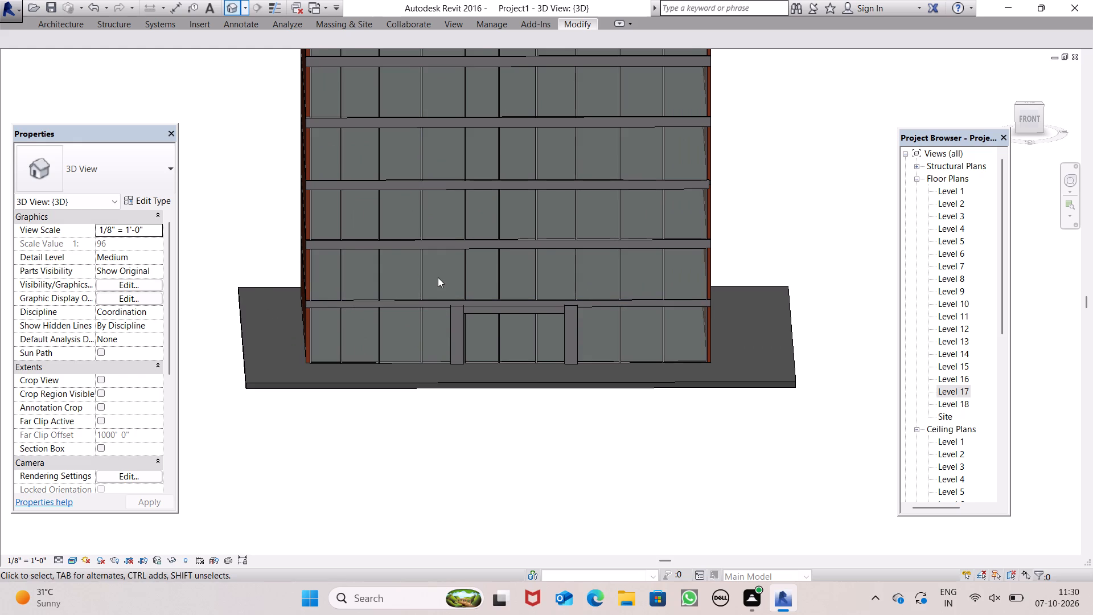
pyautogui.scroll(-1, 438, 277)
pyautogui.keyDown('shift'); pyautogui.moveTo(470, 303); pyautogui.dragTo(486, 427, button='middle'); pyautogui.keyUp('shift')
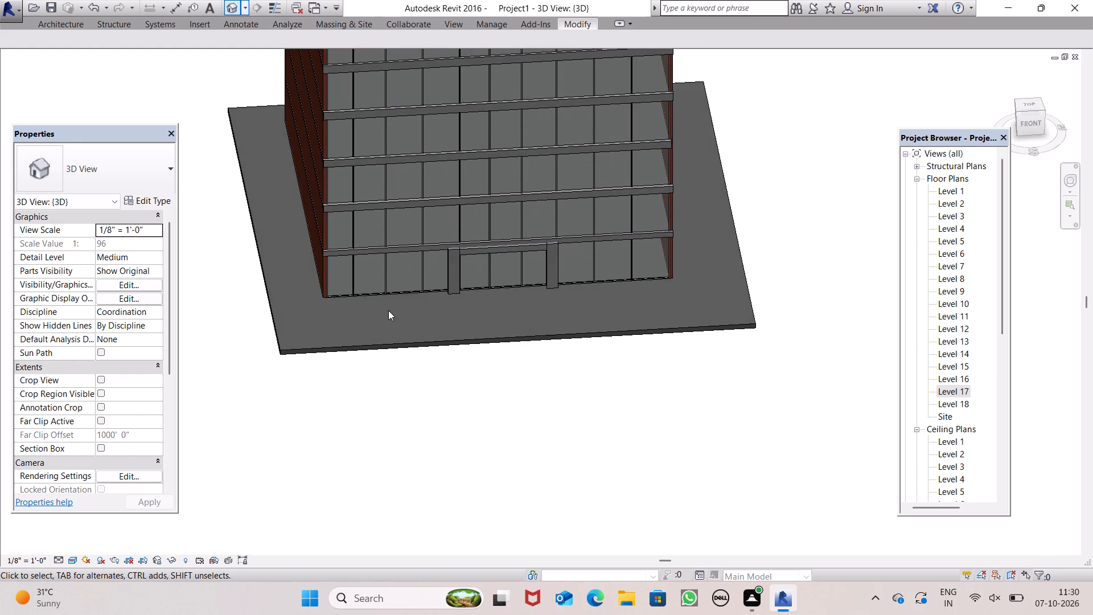
pyautogui.scroll(1, 413, 288)
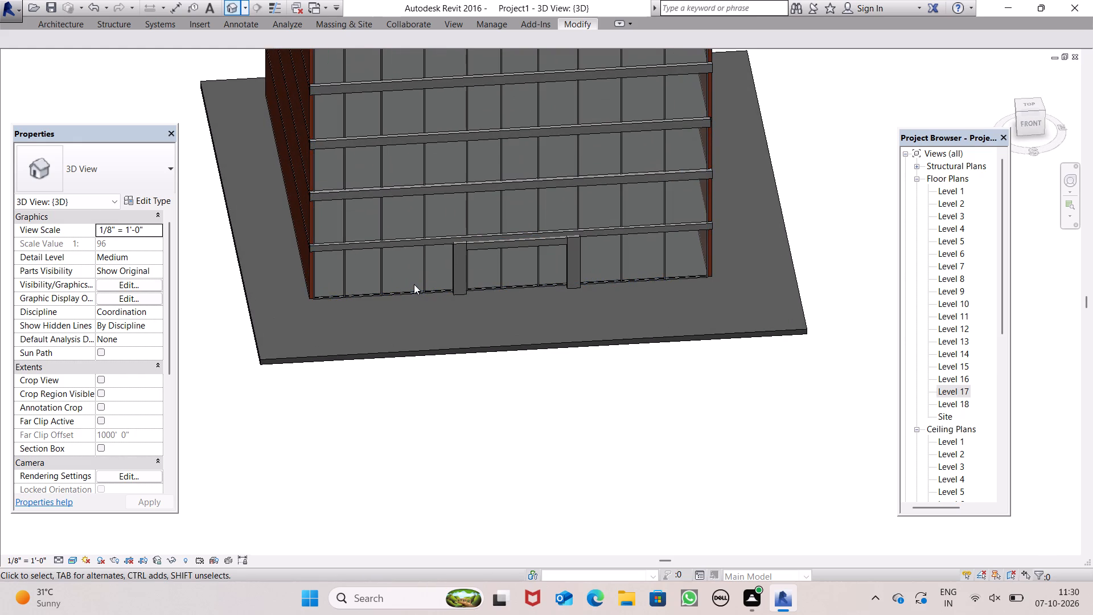
pyautogui.scroll(-3, 394, 350)
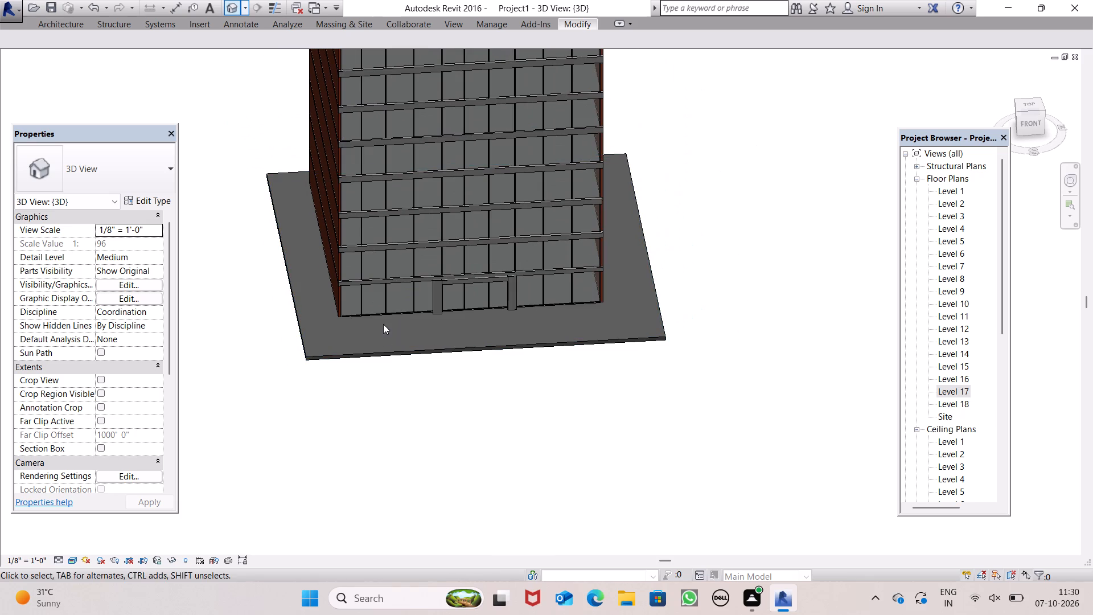
pyautogui.scroll(-3, 381, 352)
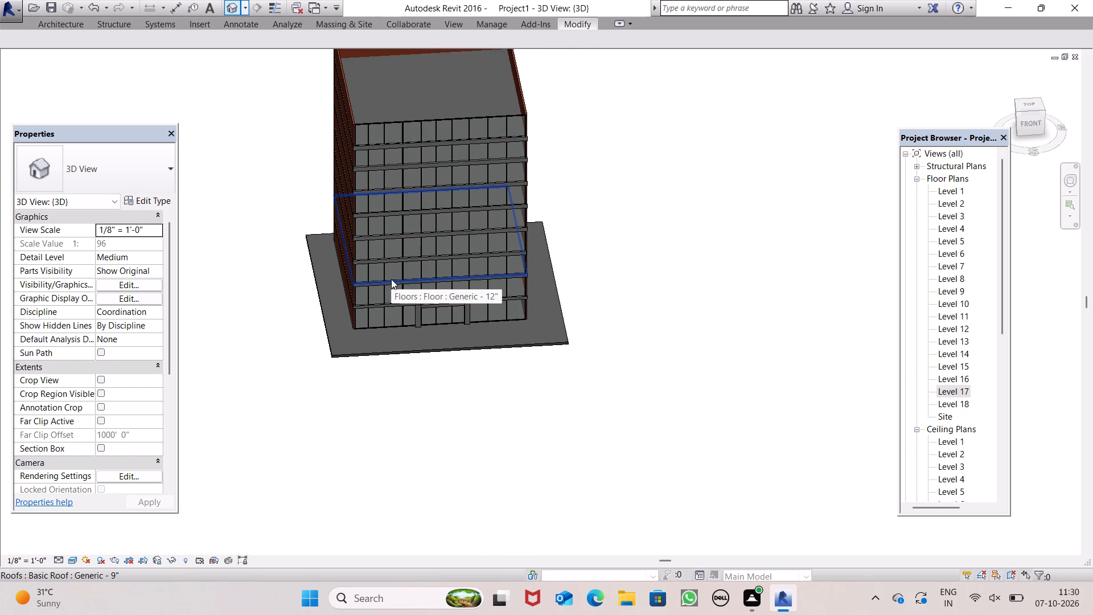
pyautogui.moveTo(524, 338); pyautogui.dragTo(489, 352, button='middle')
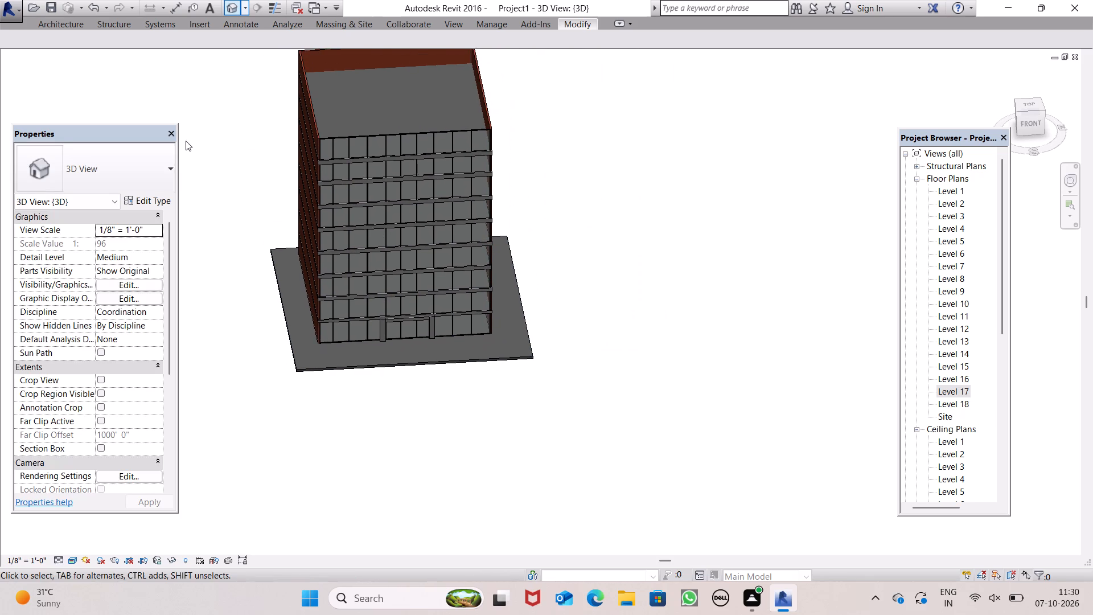
# Start a new in-place model component in the Generic Models category, keeping the default name.
pyautogui.click(69, 16)
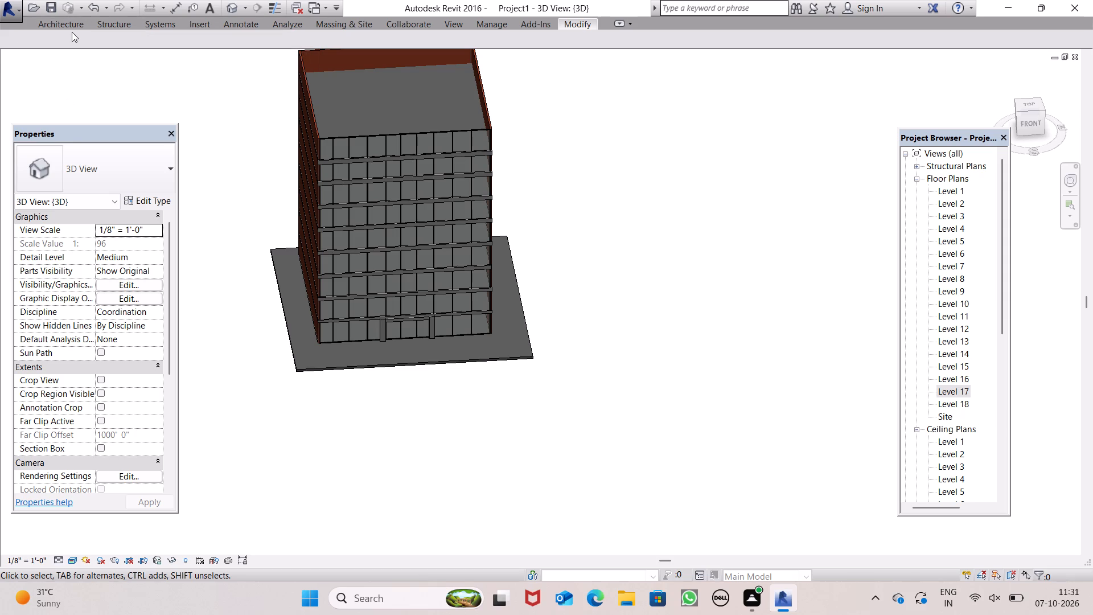
pyautogui.click(74, 27)
pyautogui.click(170, 72)
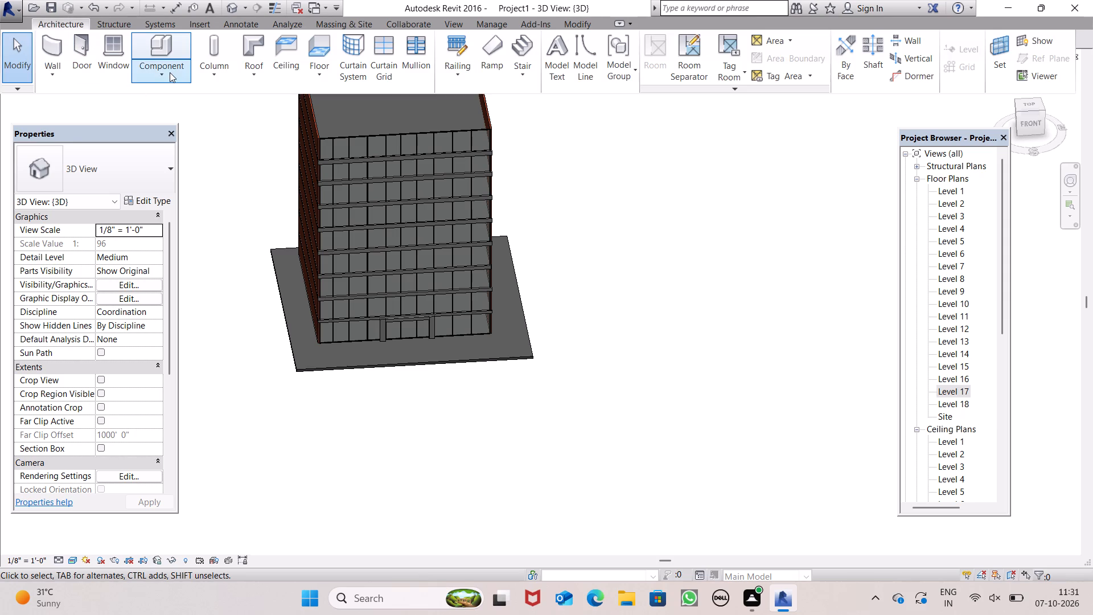
pyautogui.click(193, 140)
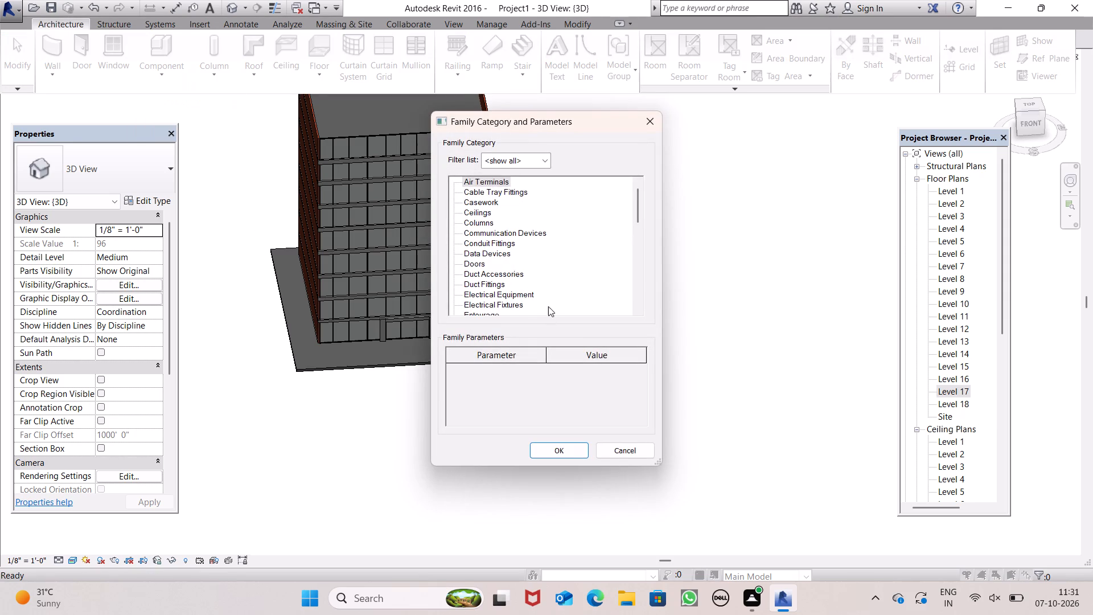
pyautogui.scroll(-6, 548, 306)
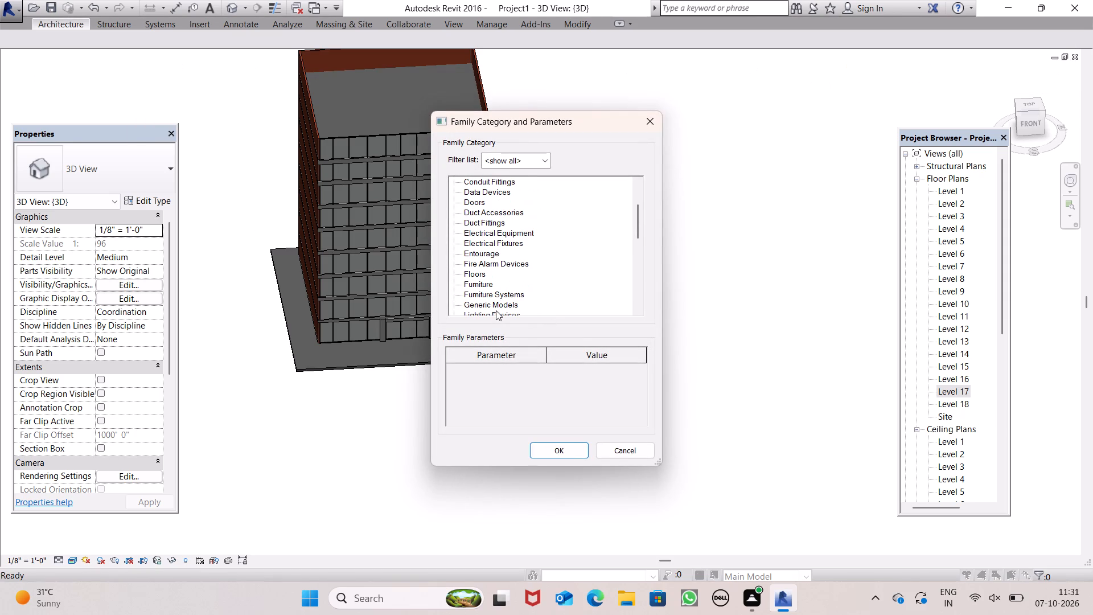
pyautogui.click(494, 306)
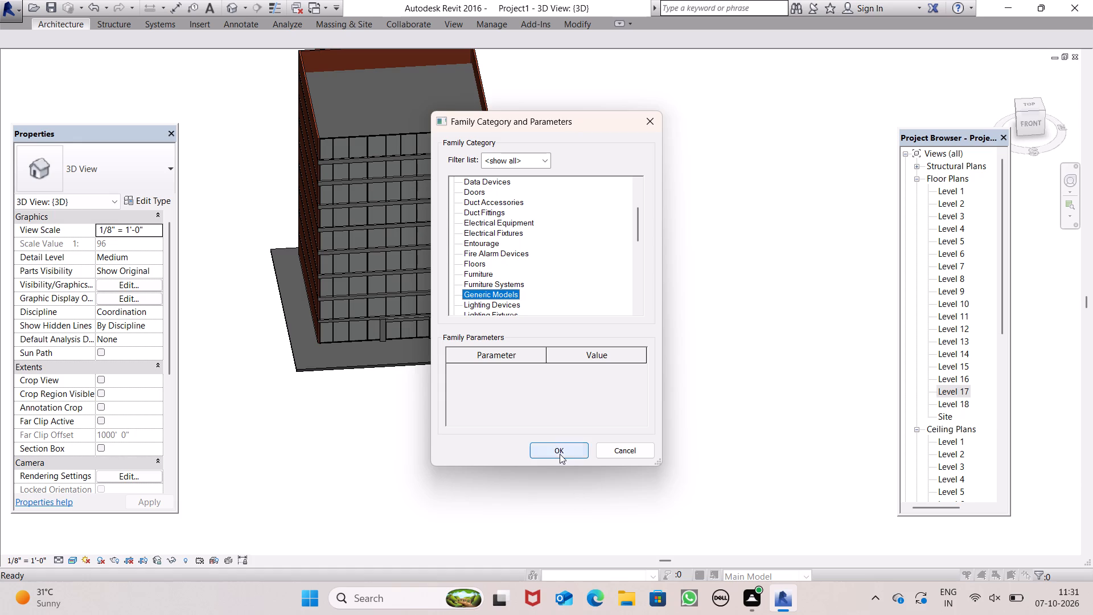
pyautogui.click(560, 454)
pyautogui.click(556, 321)
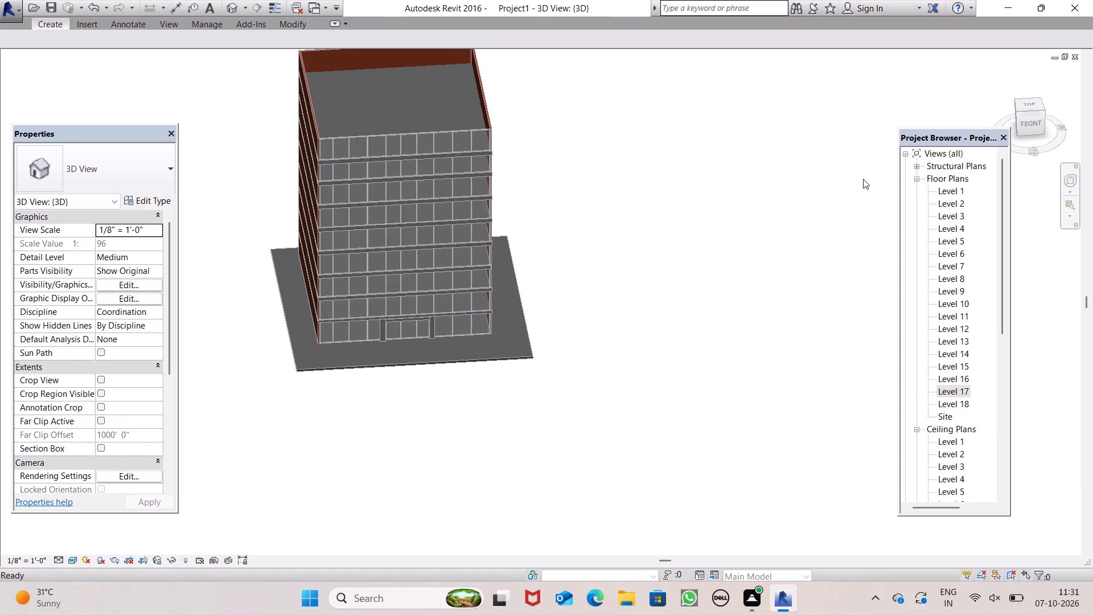
# On the Level 2 floor plan, extrude a 6' by 2' rectangle 1' deep from the ledge's front edge near the facade's left end, and finish the model.
pyautogui.doubleClick(936, 194)
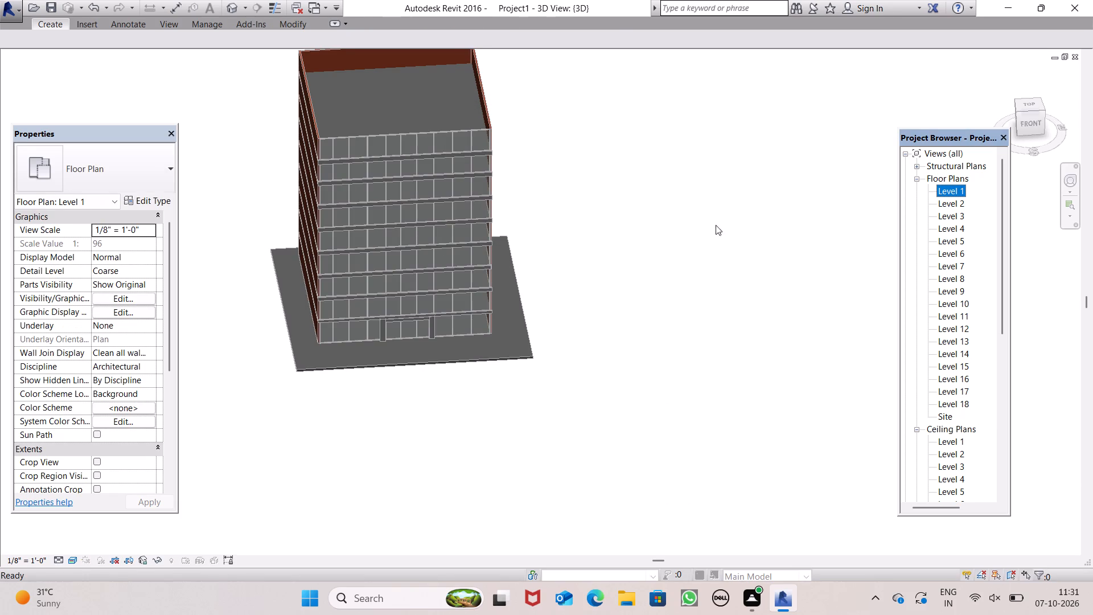
pyautogui.doubleClick(946, 212)
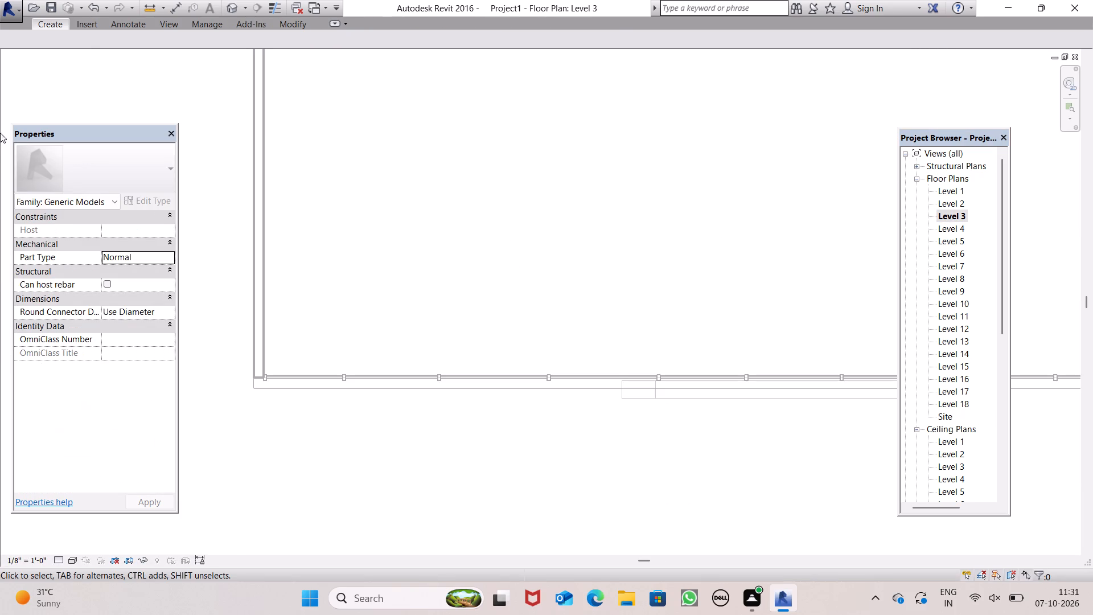
pyautogui.doubleClick(956, 205)
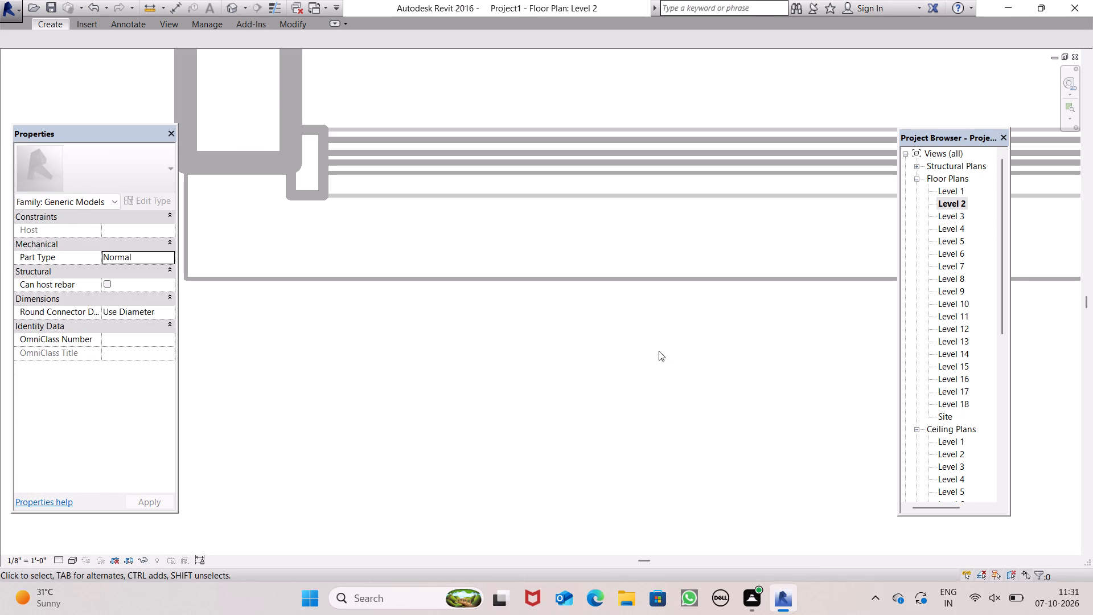
pyautogui.scroll(-6, 653, 355)
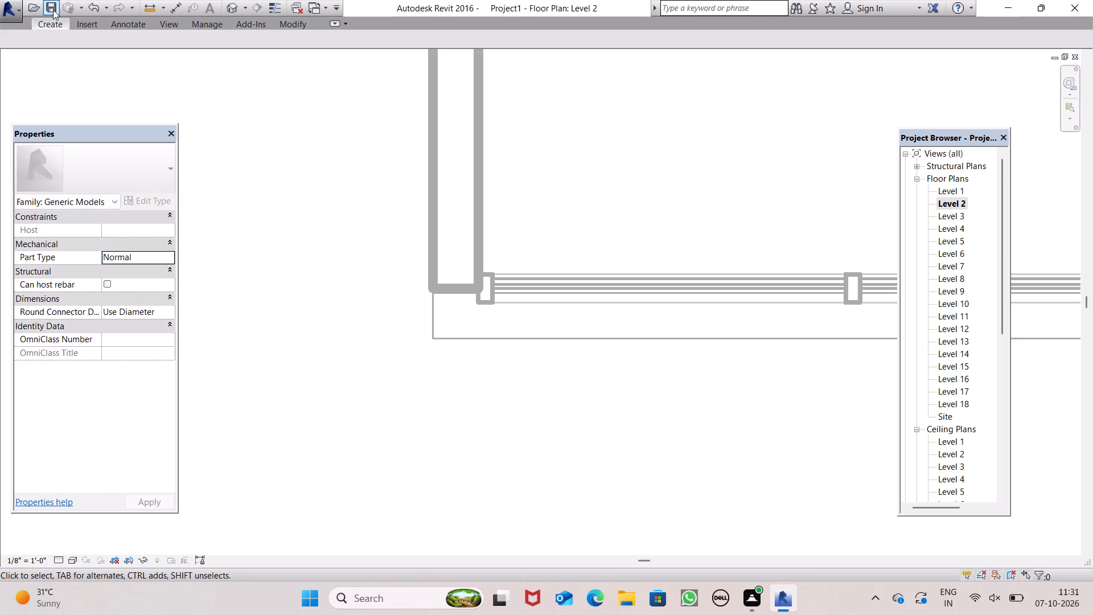
pyautogui.moveTo(55, 18); pyautogui.dragTo(57, 23)
pyautogui.click(55, 26)
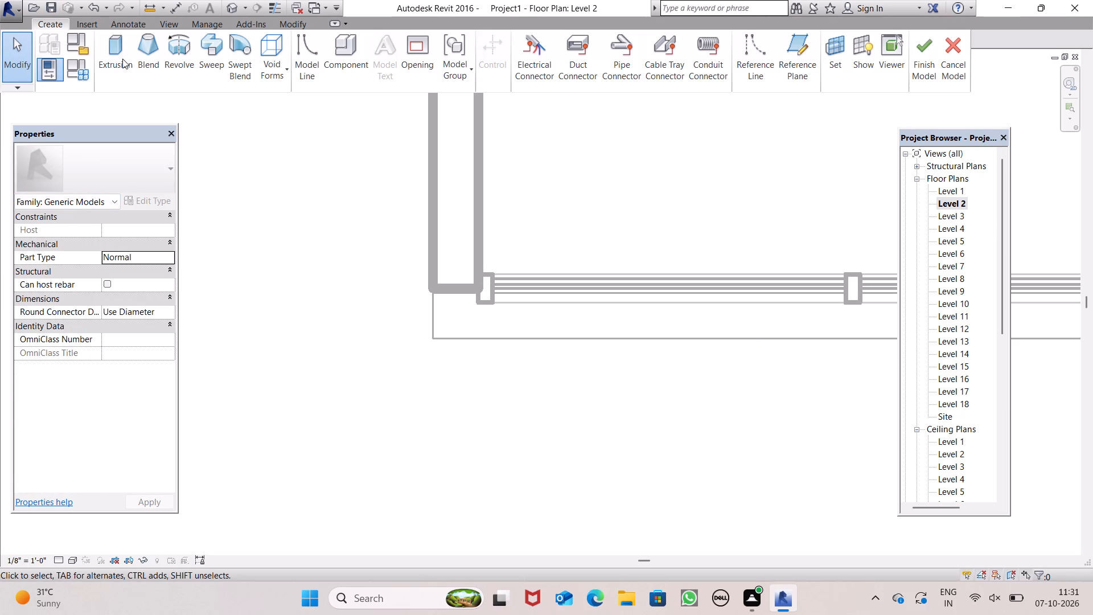
pyautogui.click(123, 59)
pyautogui.scroll(-5, 636, 278)
pyautogui.scroll(-7, 487, 338)
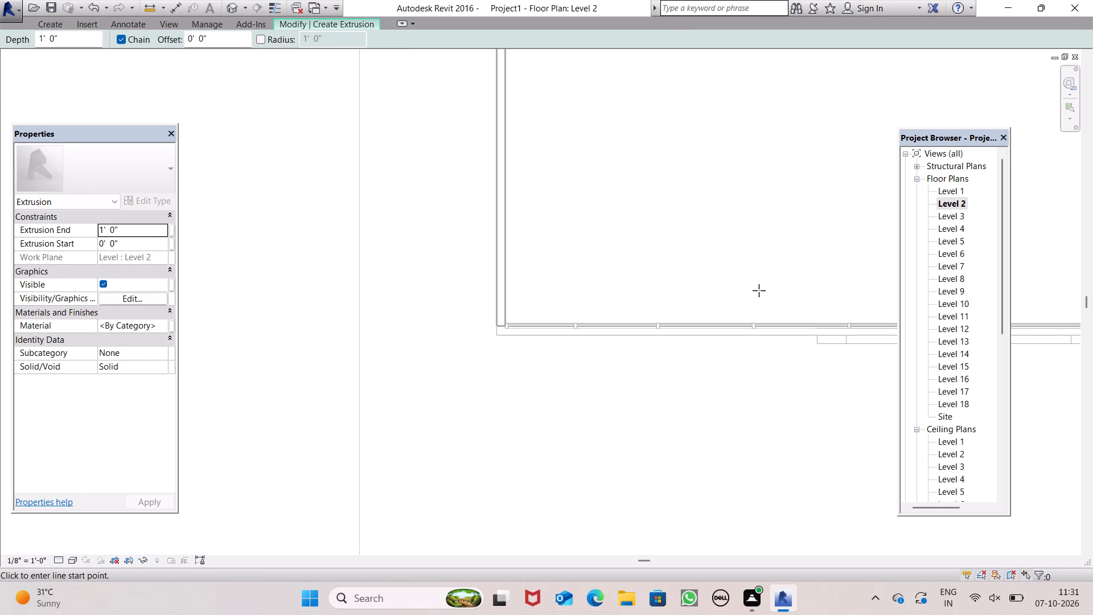
pyautogui.scroll(-4, 528, 281)
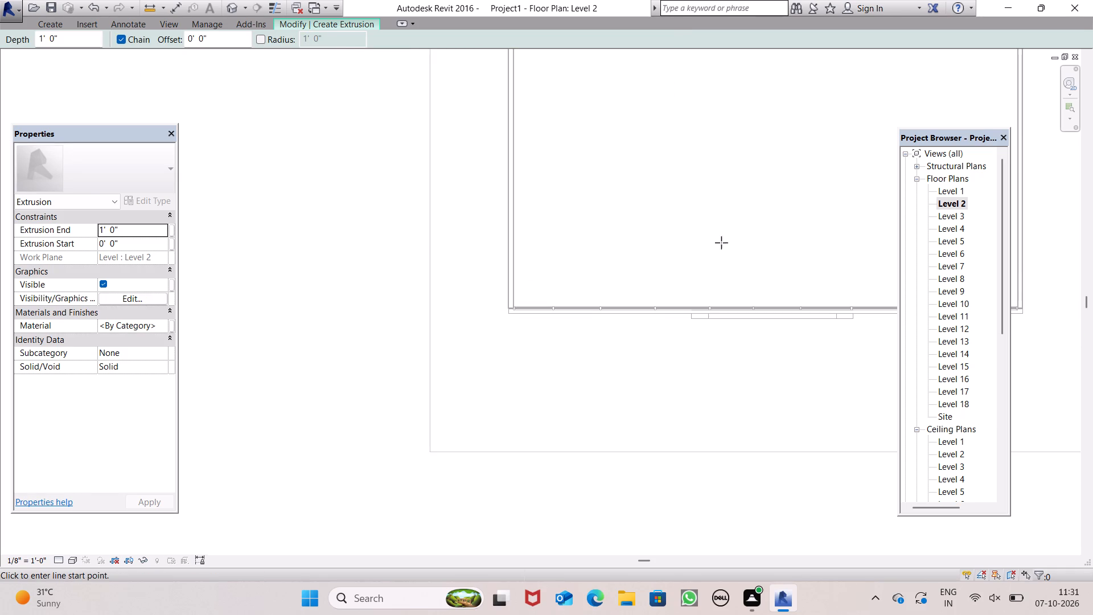
pyautogui.scroll(6, 728, 239)
pyautogui.click(293, 20)
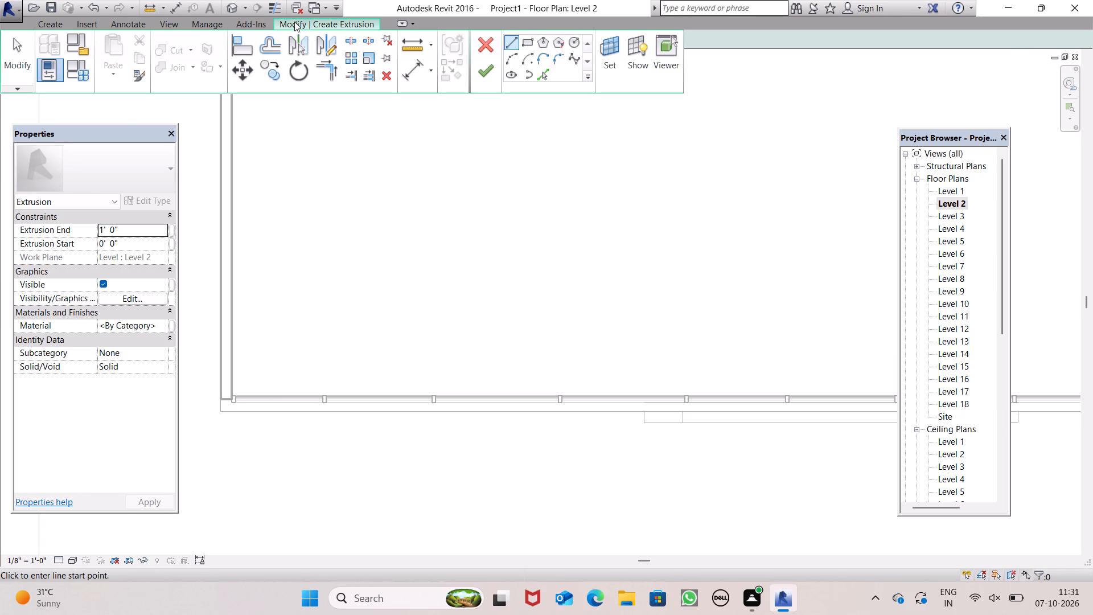
pyautogui.click(529, 45)
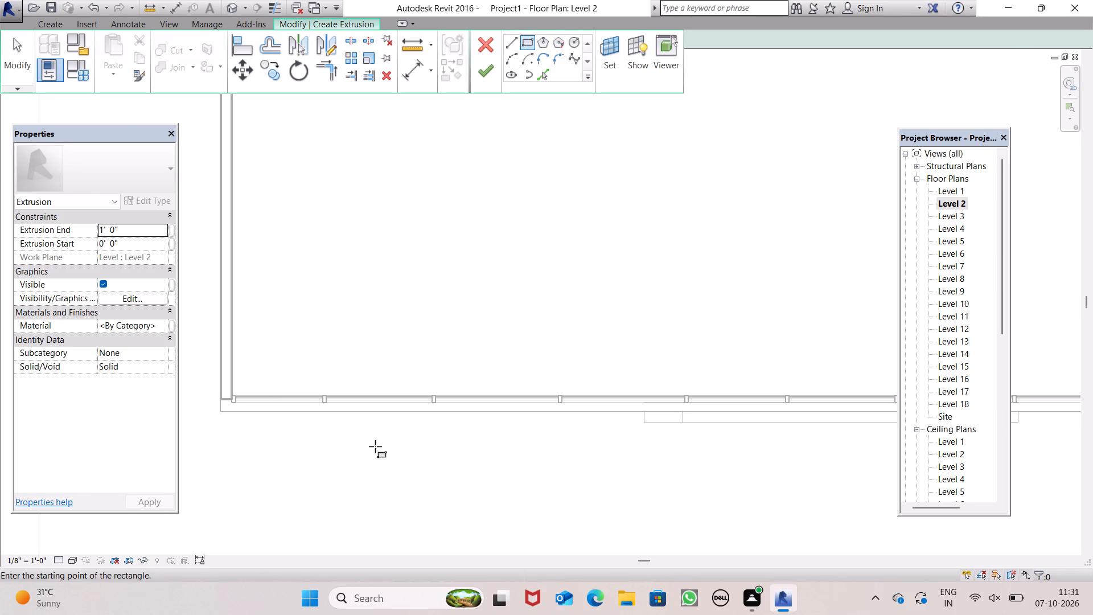
pyautogui.scroll(3, 375, 446)
pyautogui.scroll(-1, 310, 404)
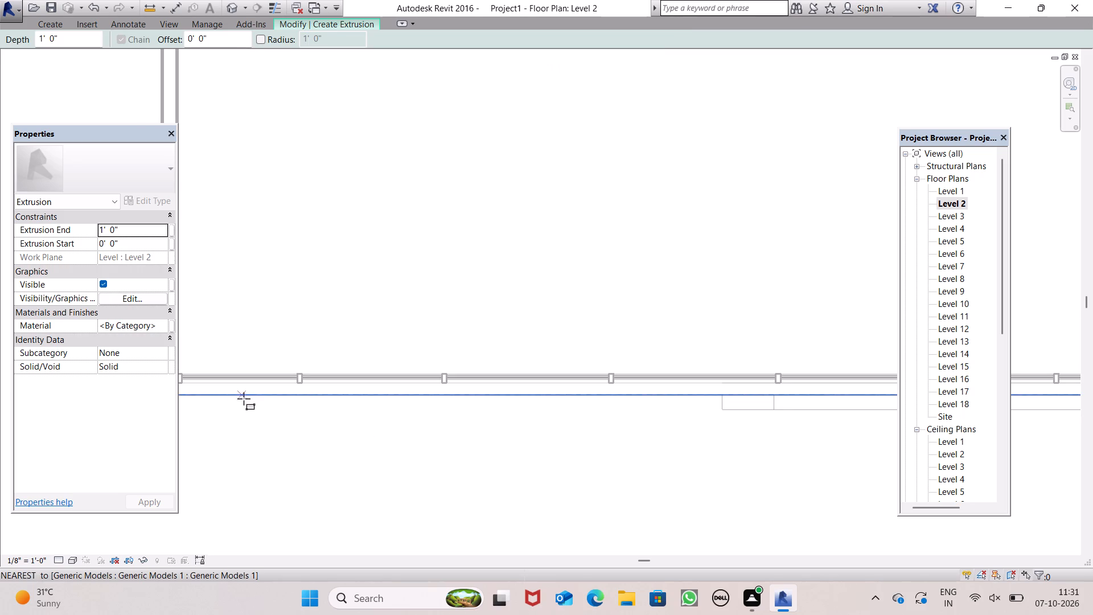
pyautogui.click(249, 393)
pyautogui.click(379, 445)
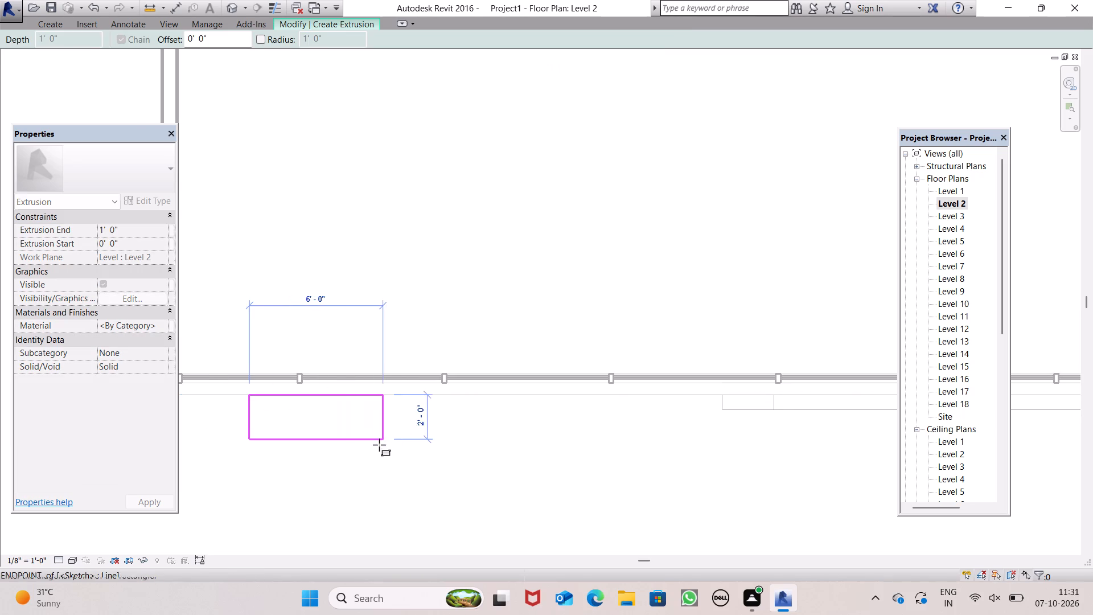
pyautogui.click(317, 24)
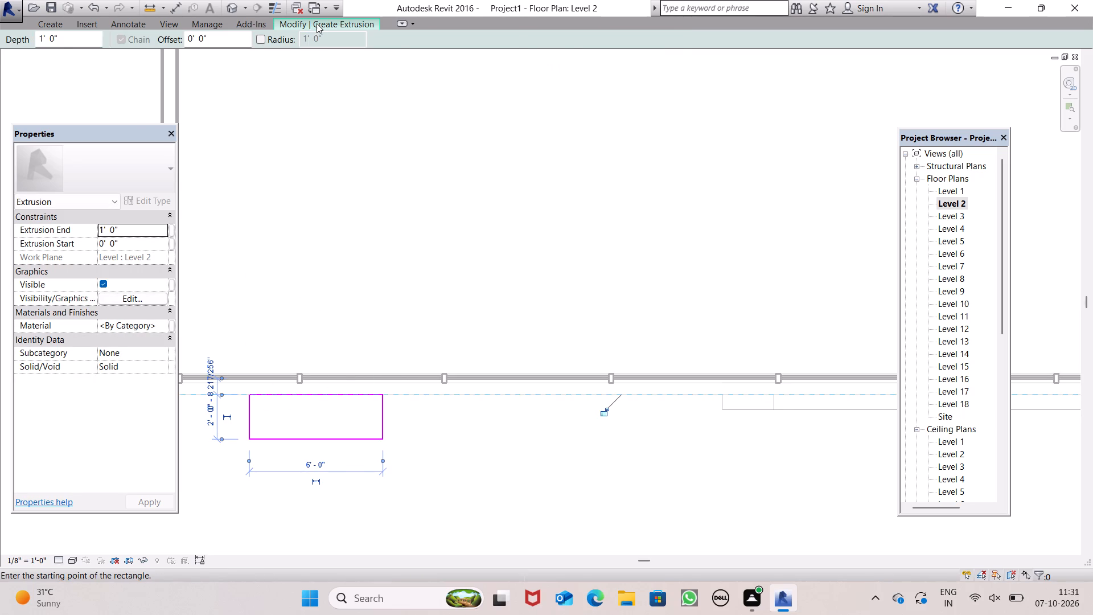
pyautogui.click(478, 69)
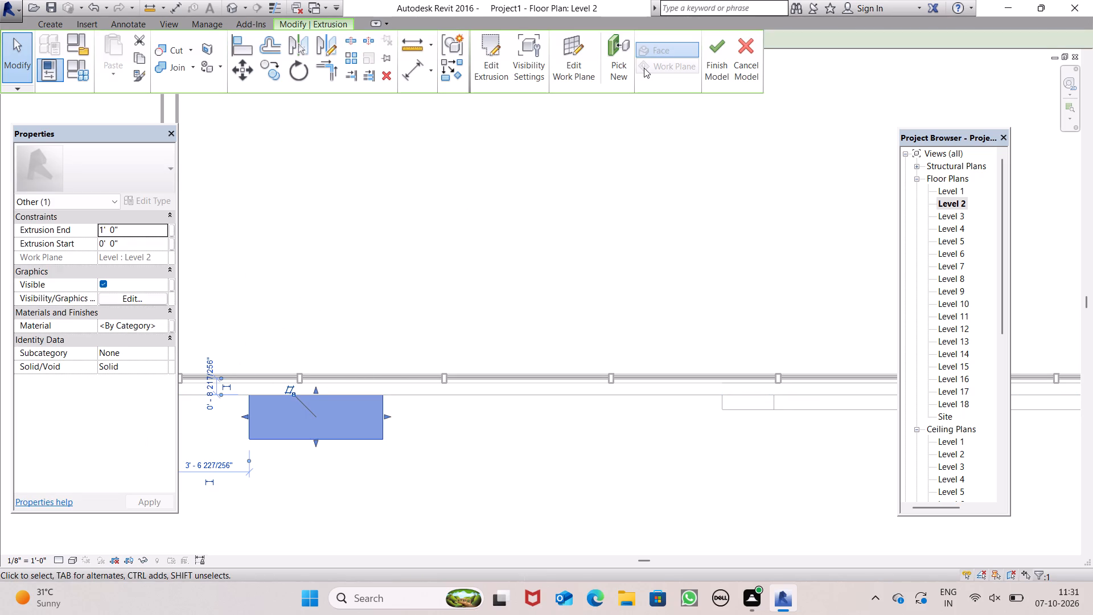
pyautogui.click(704, 55)
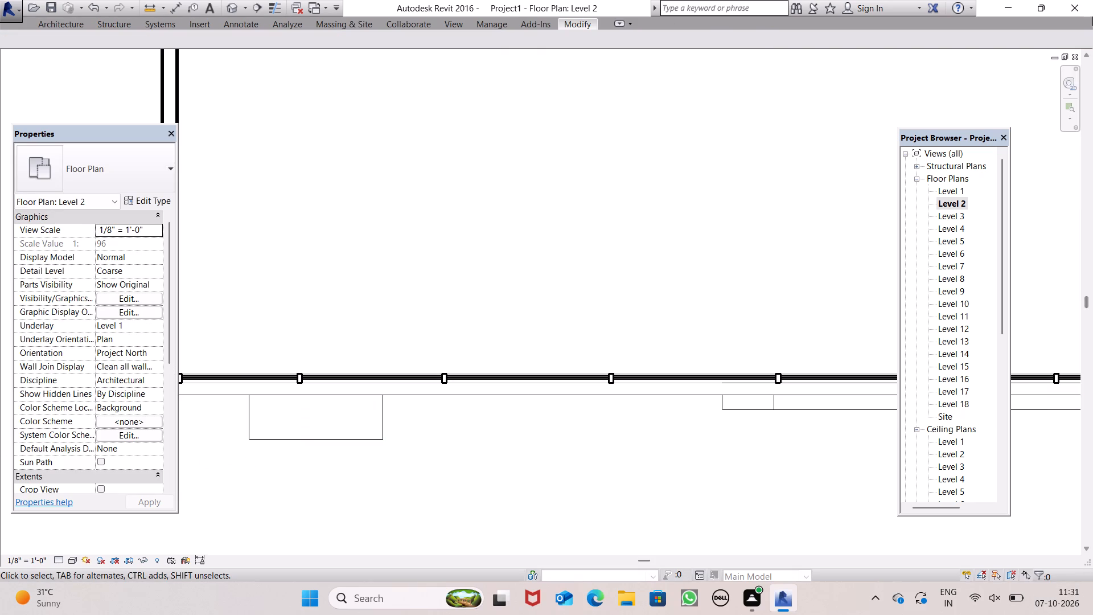
# In the 3D view, stretch the small Level 2 block upward into a tall vertical slab rising above the curtain wall's top edge.
pyautogui.click(239, 12)
pyautogui.scroll(2, 636, 312)
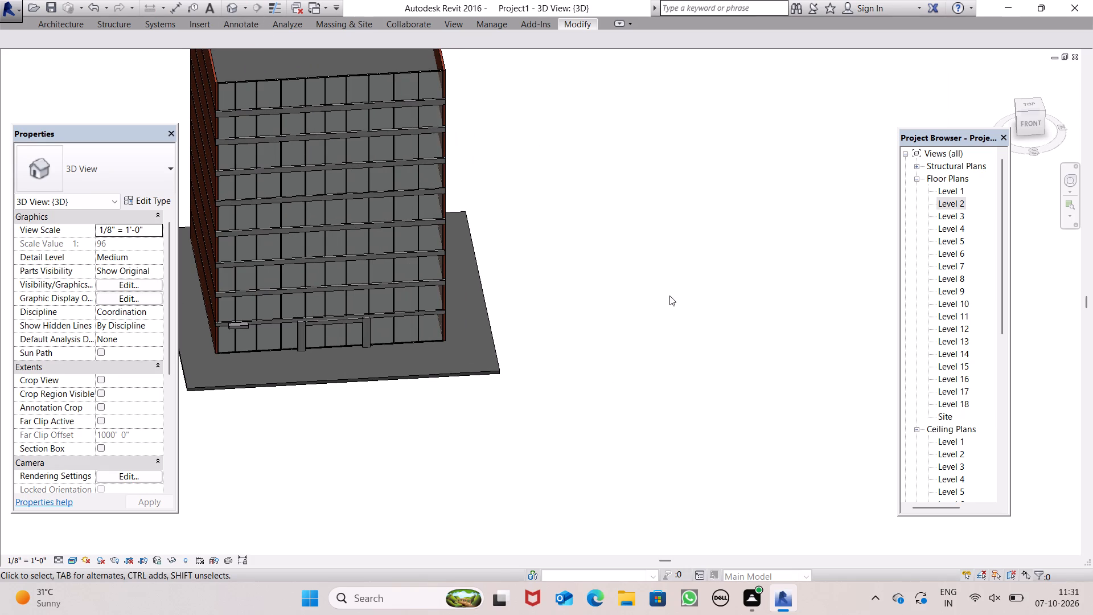
pyautogui.scroll(-5, 728, 319)
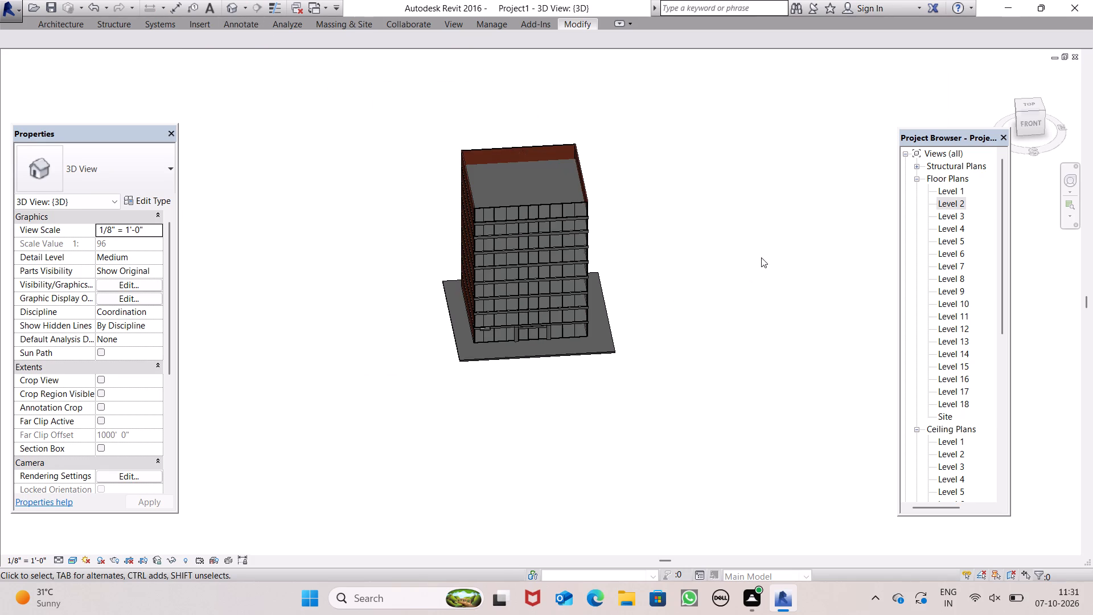
pyautogui.scroll(6, 700, 236)
pyautogui.scroll(-3, 621, 283)
pyautogui.scroll(3, 371, 371)
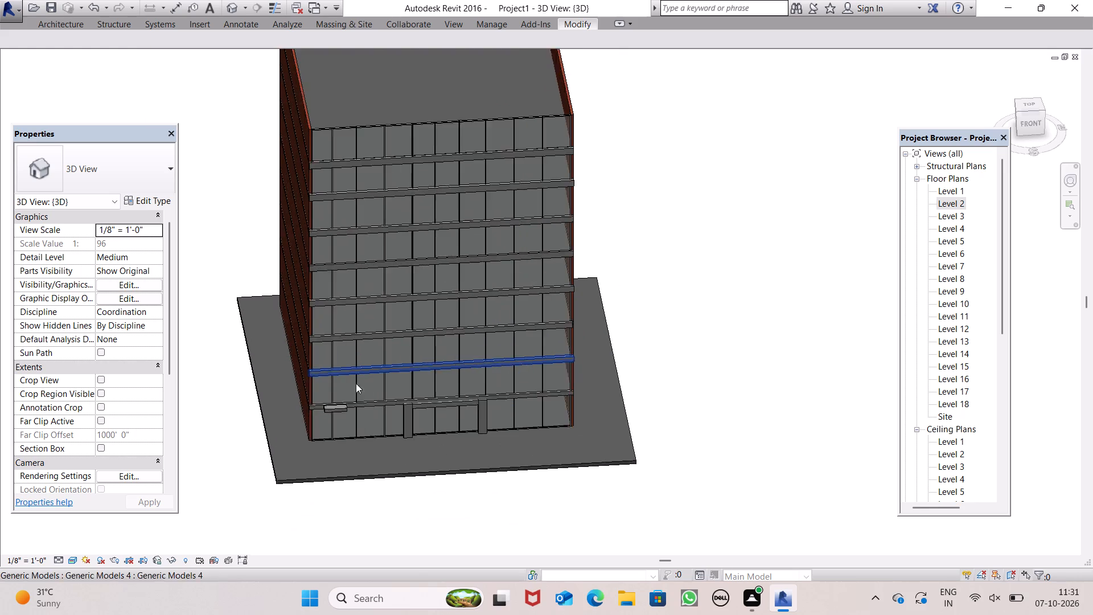
pyautogui.scroll(2, 356, 383)
pyautogui.click(338, 412)
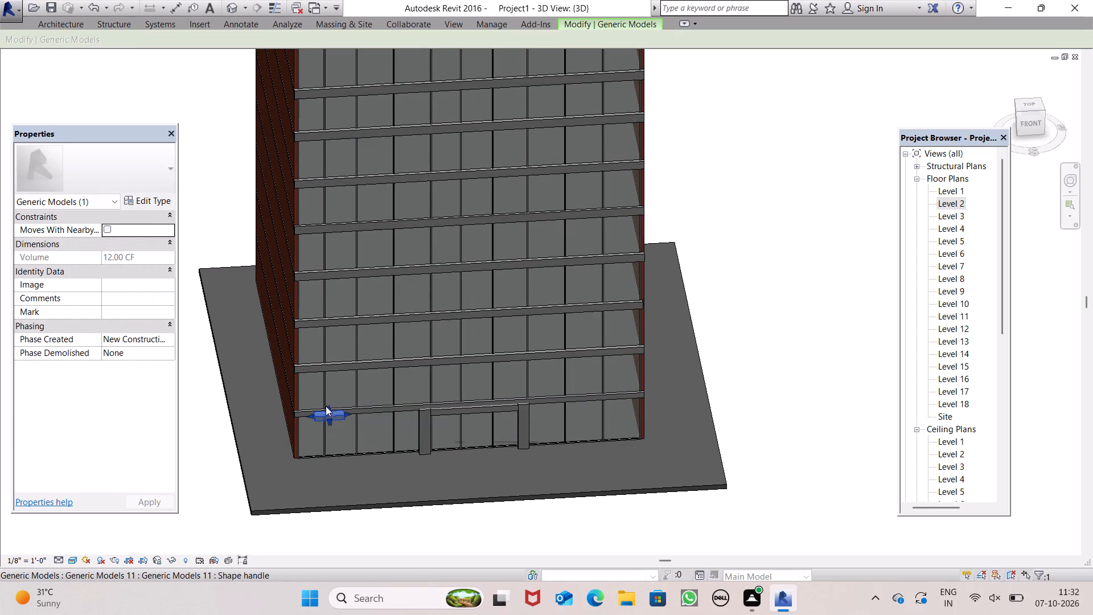
pyautogui.moveTo(331, 405); pyautogui.dragTo(388, 122)
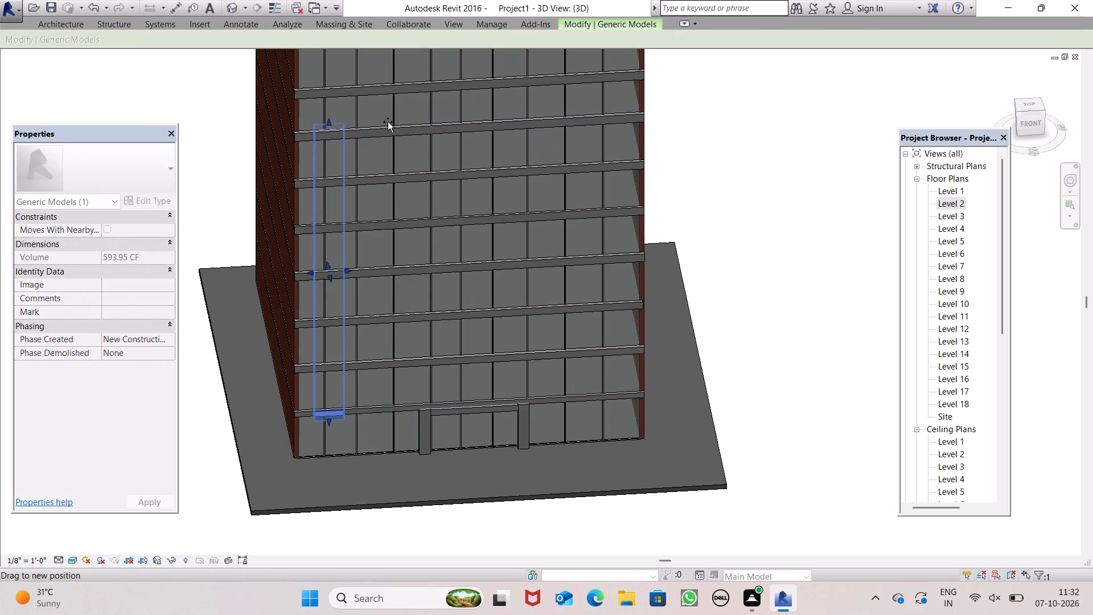
pyautogui.moveTo(388, 122); pyautogui.dragTo(388, 102)
pyautogui.scroll(-6, 464, 236)
pyautogui.scroll(3, 421, 138)
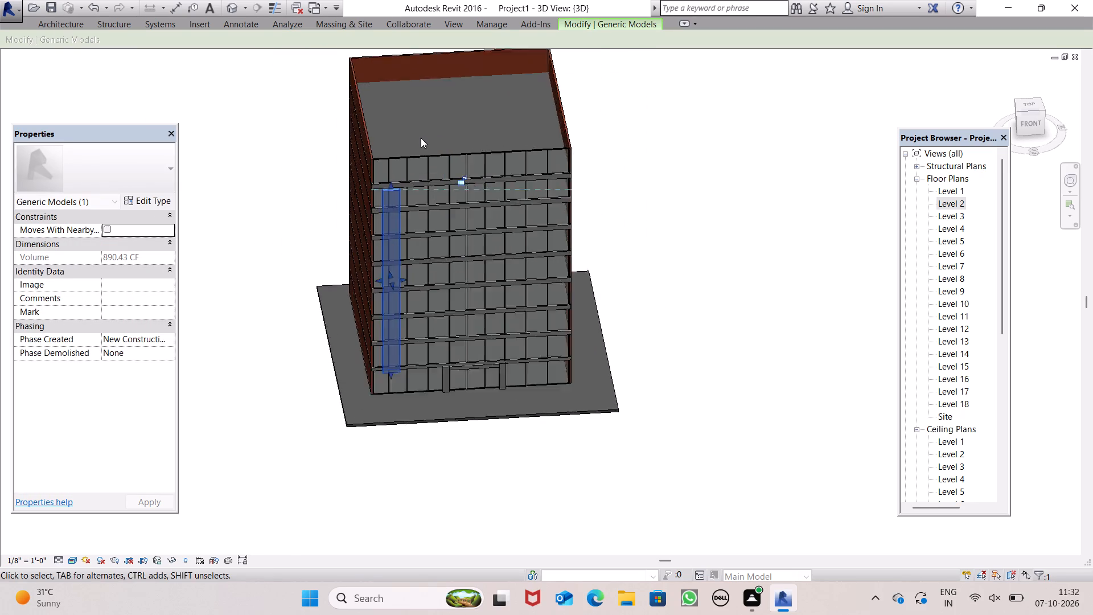
pyautogui.scroll(7, 421, 138)
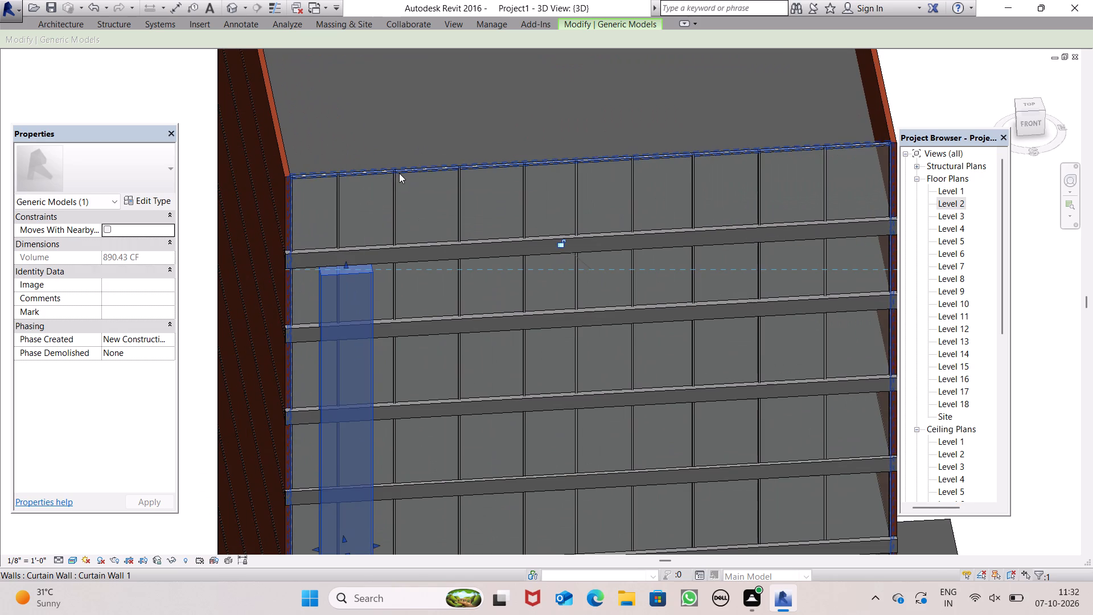
pyautogui.moveTo(346, 261); pyautogui.dragTo(378, 138)
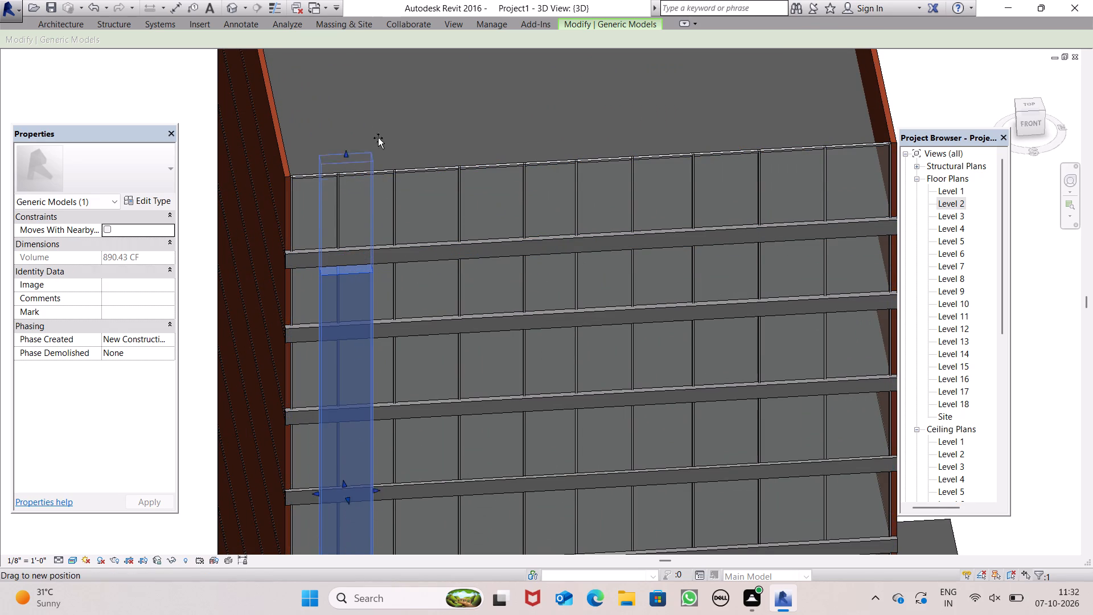
pyautogui.moveTo(378, 138); pyautogui.dragTo(402, 37)
pyautogui.click(404, 36)
pyautogui.scroll(-5, 453, 162)
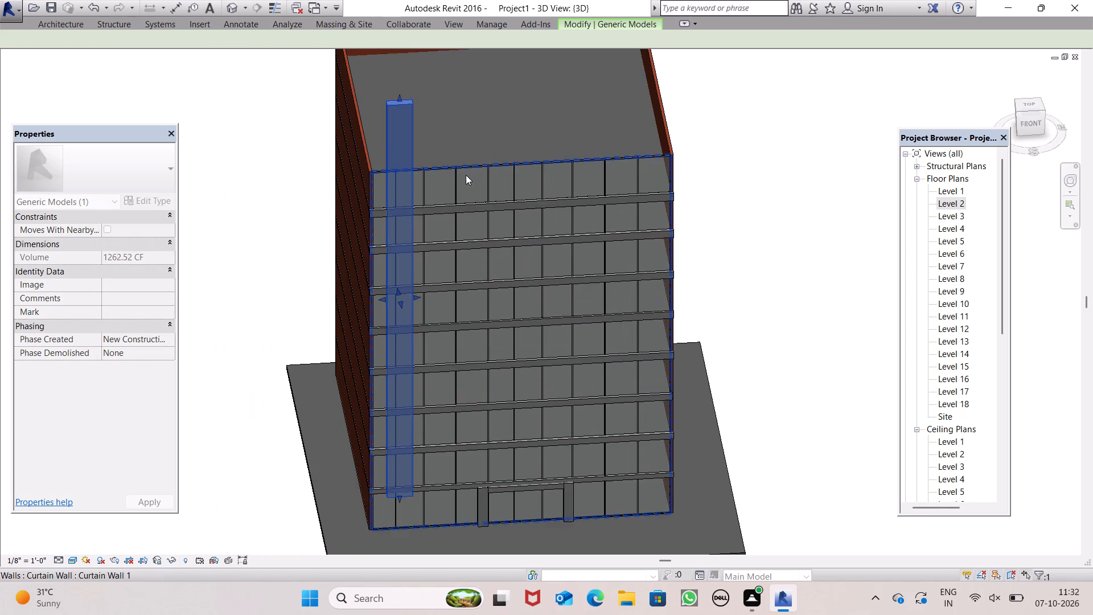
# Widen the tall slab toward the entrance and adjust its outer side so it starts near the facade's first mullion.
pyautogui.scroll(-2, 498, 150)
pyautogui.moveTo(482, 357); pyautogui.dragTo(434, 266, button='middle')
pyautogui.scroll(2, 469, 296)
pyautogui.scroll(-1, 471, 297)
pyautogui.scroll(6, 454, 338)
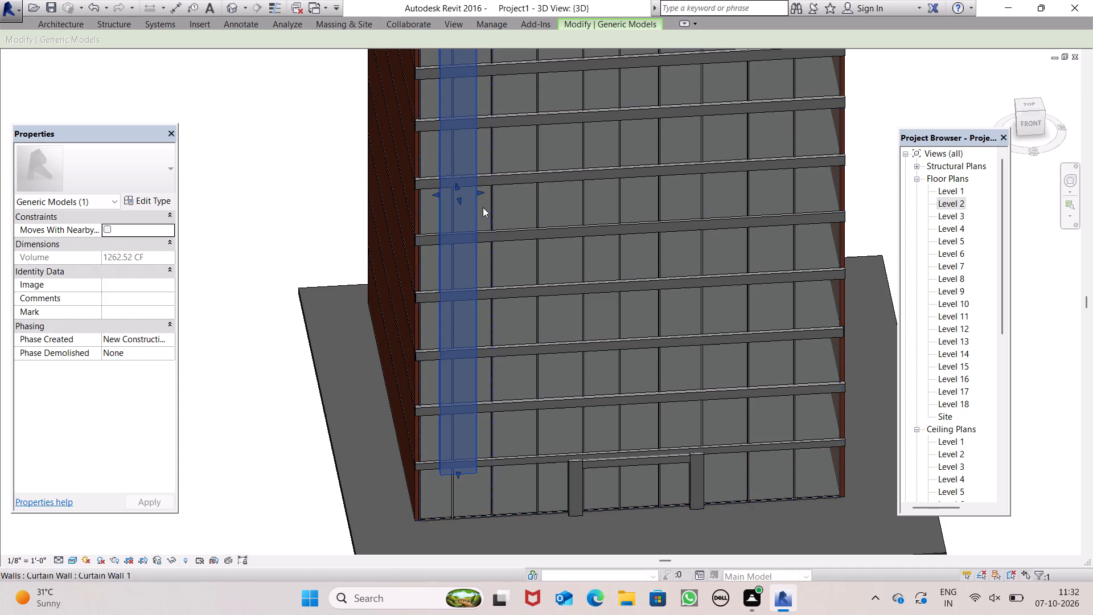
pyautogui.moveTo(479, 191); pyautogui.dragTo(525, 194)
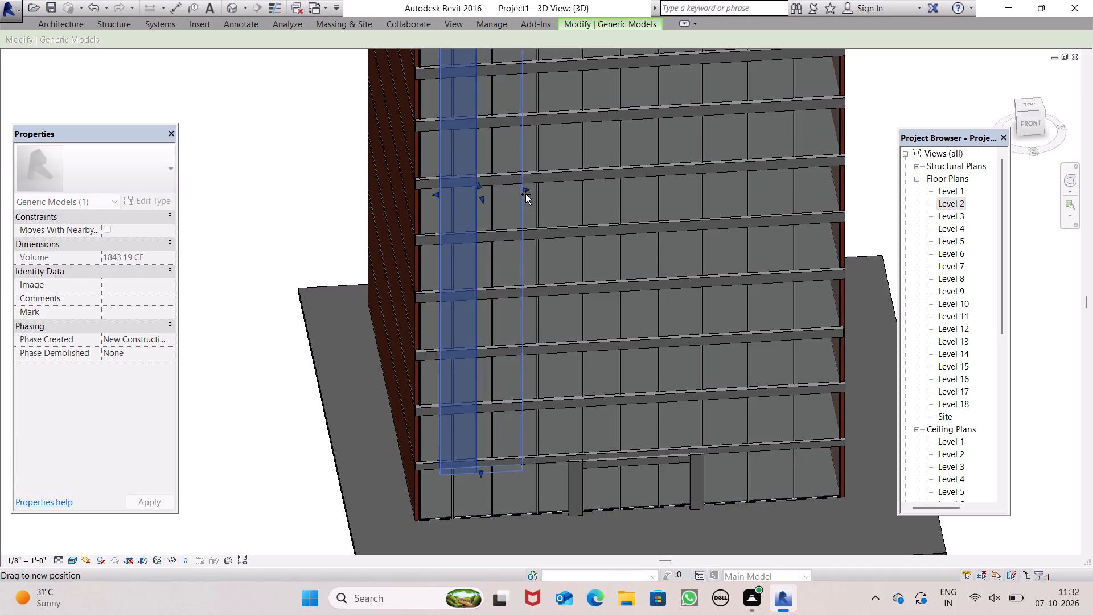
pyautogui.moveTo(525, 194); pyautogui.dragTo(527, 194)
pyautogui.moveTo(437, 193); pyautogui.dragTo(442, 192)
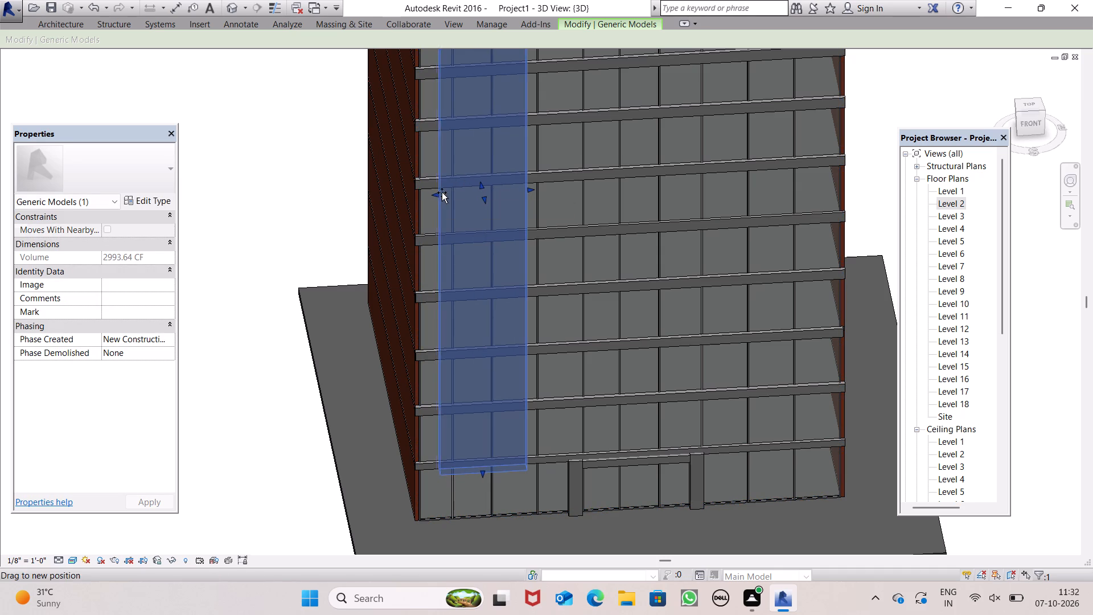
pyautogui.moveTo(442, 192); pyautogui.dragTo(459, 198)
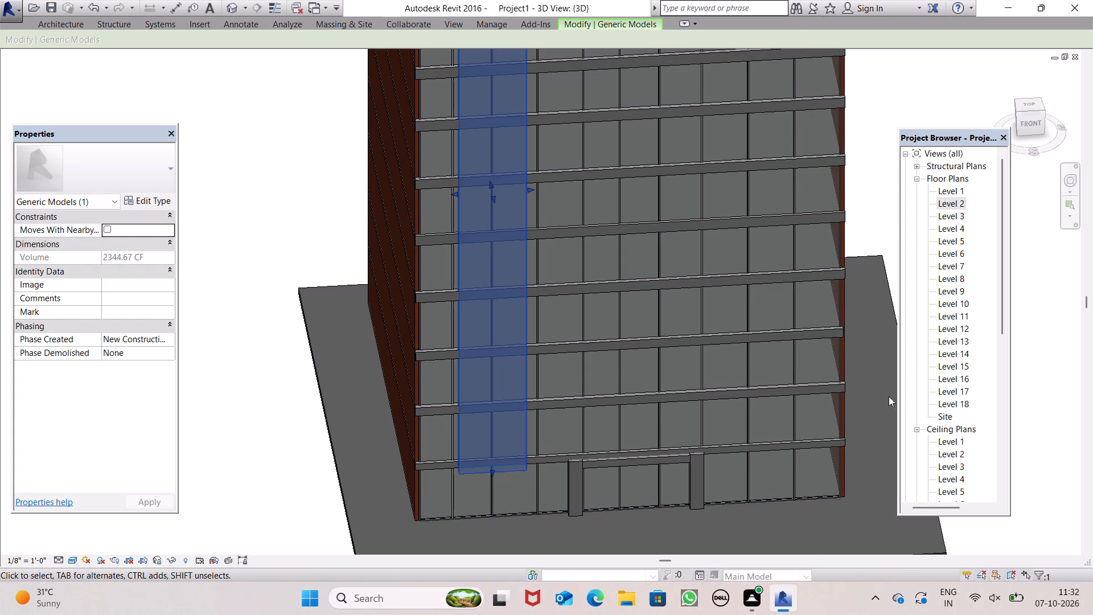
pyautogui.moveTo(576, 468); pyautogui.dragTo(646, 494, button='middle')
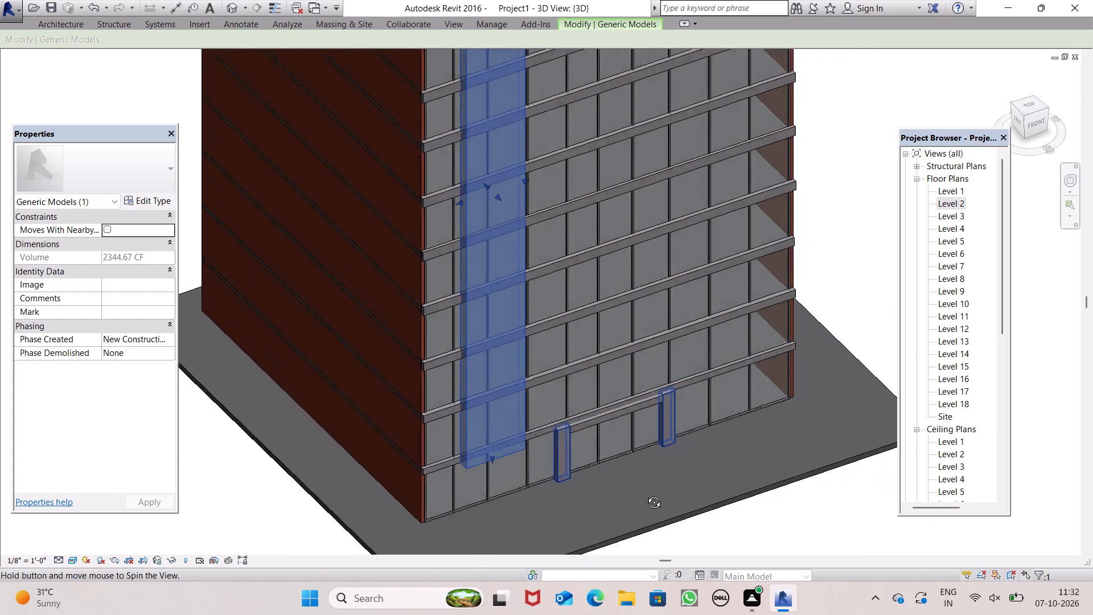
pyautogui.moveTo(646, 494); pyautogui.dragTo(749, 473, button='middle')
pyautogui.scroll(5, 520, 237)
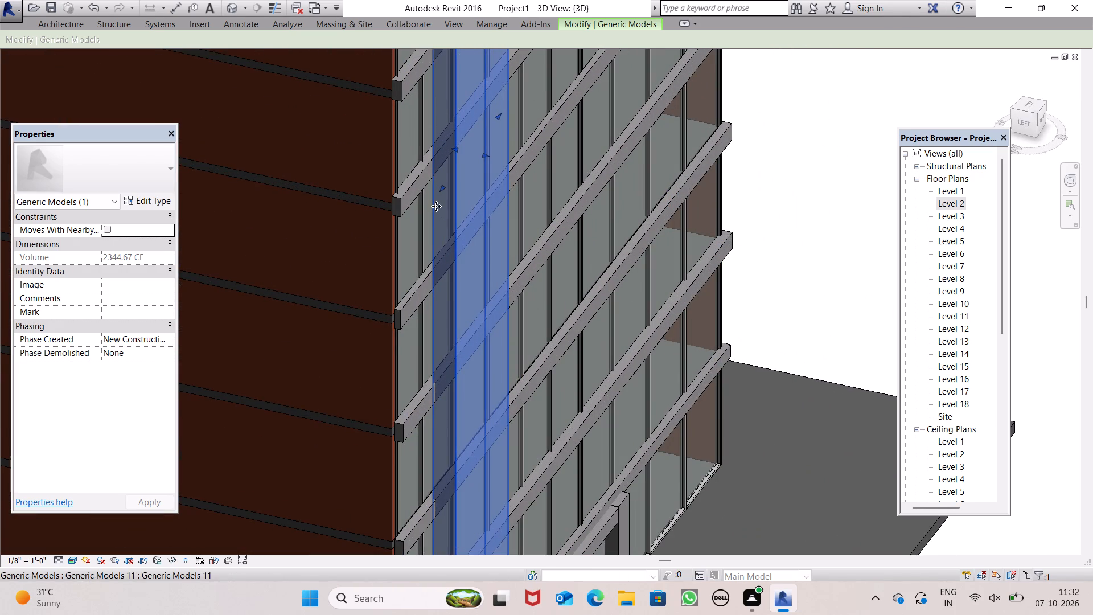
pyautogui.click(442, 188)
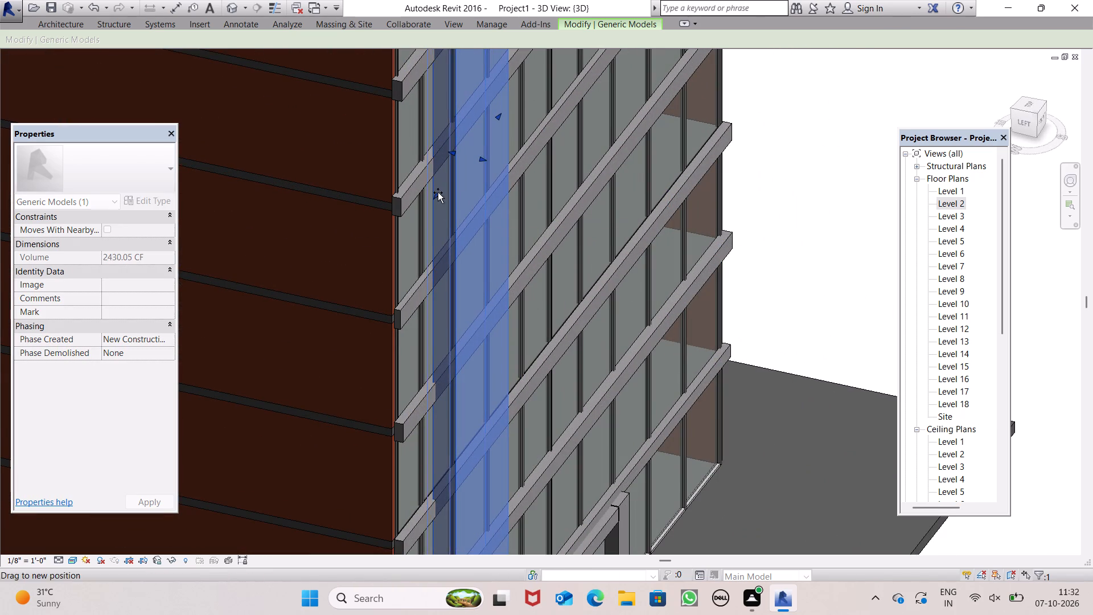
pyautogui.click(438, 192)
# Examine the tall slab against the front facade from the left corner, the front and the right side.
pyautogui.scroll(-9, 507, 217)
pyautogui.keyDown('shift'); pyautogui.moveTo(685, 376); pyautogui.dragTo(652, 398, button='middle'); pyautogui.keyUp('shift')
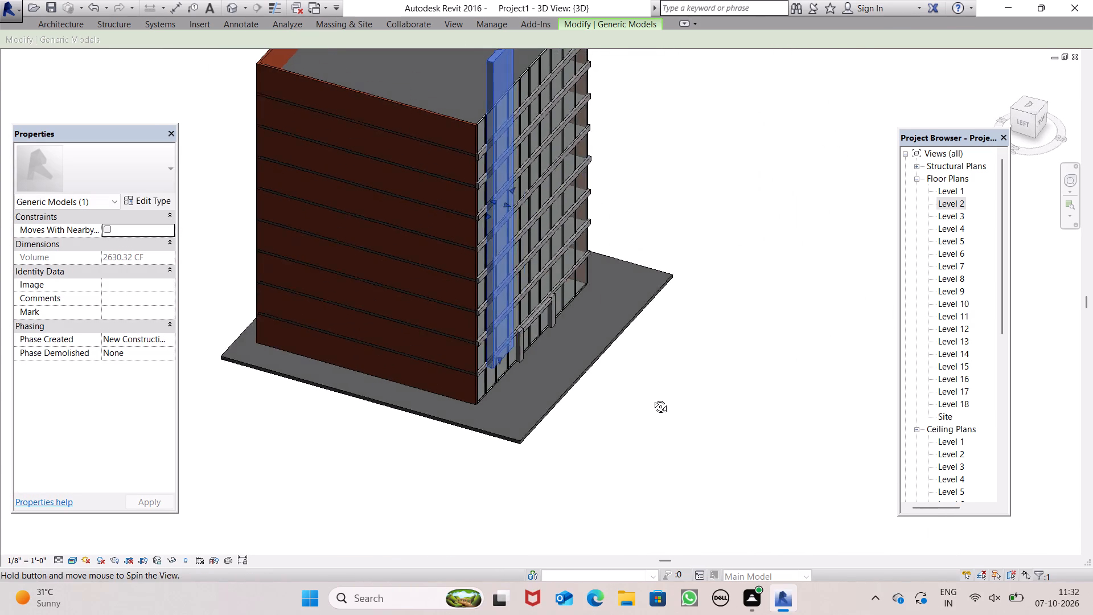
pyautogui.keyDown('shift'); pyautogui.moveTo(652, 398); pyautogui.dragTo(595, 392, button='middle'); pyautogui.keyUp('shift')
pyautogui.click(806, 216)
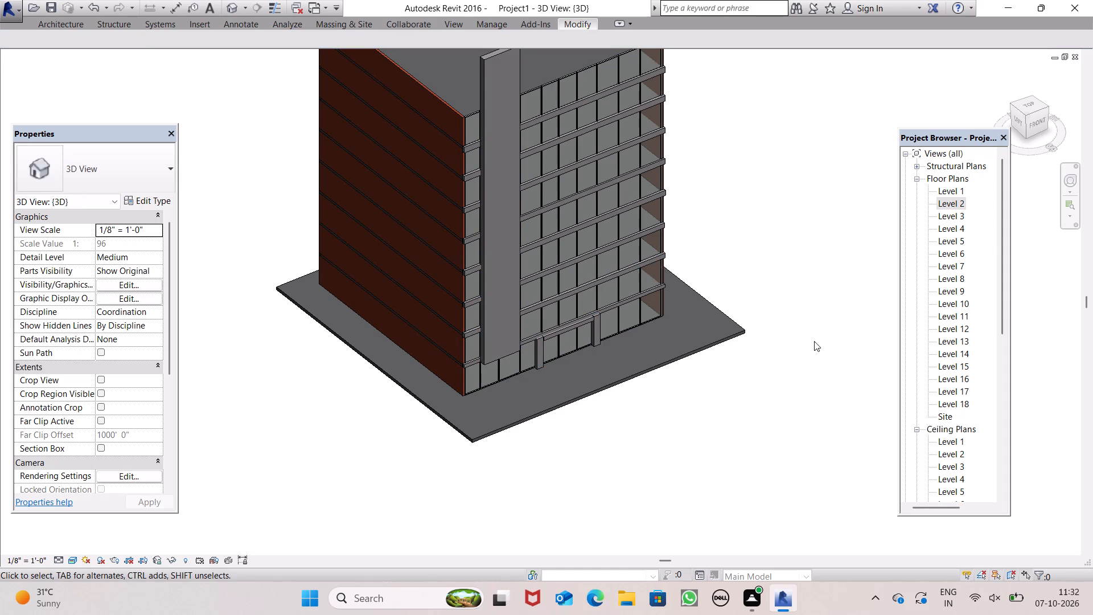
pyautogui.moveTo(808, 354); pyautogui.dragTo(688, 311, button='middle')
pyautogui.scroll(-4, 691, 281)
pyautogui.scroll(3, 693, 220)
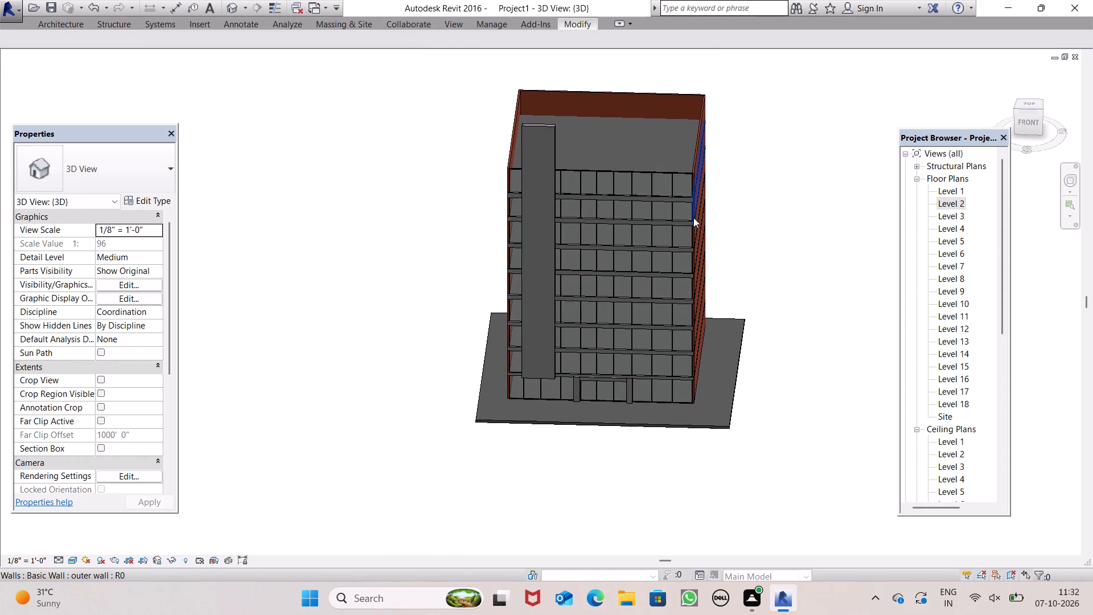
pyautogui.keyDown('shift'); pyautogui.moveTo(735, 255); pyautogui.dragTo(737, 151, button='middle'); pyautogui.keyUp('shift')
pyautogui.scroll(2, 745, 128)
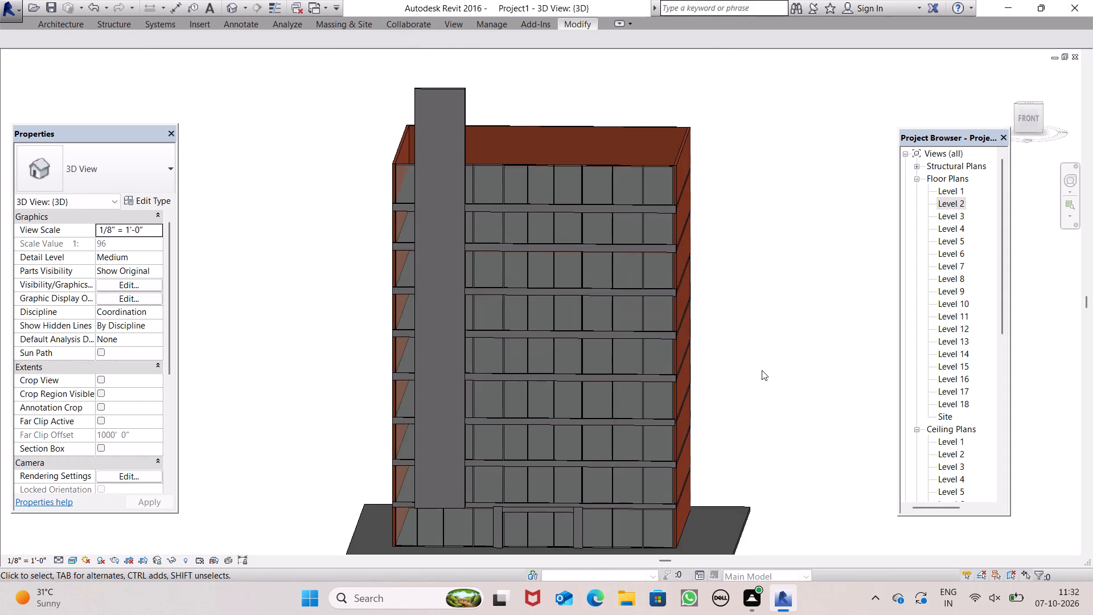
pyautogui.scroll(1, 760, 375)
pyautogui.moveTo(760, 375); pyautogui.dragTo(566, 449, button='middle')
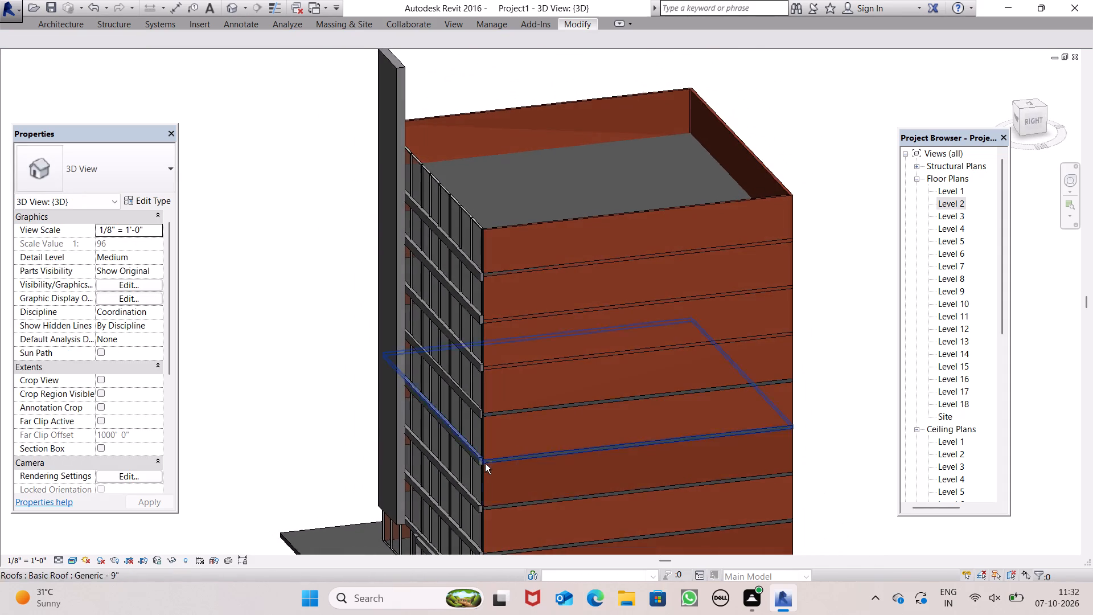
pyautogui.scroll(8, 444, 505)
pyautogui.moveTo(397, 527); pyautogui.dragTo(331, 509, button='middle')
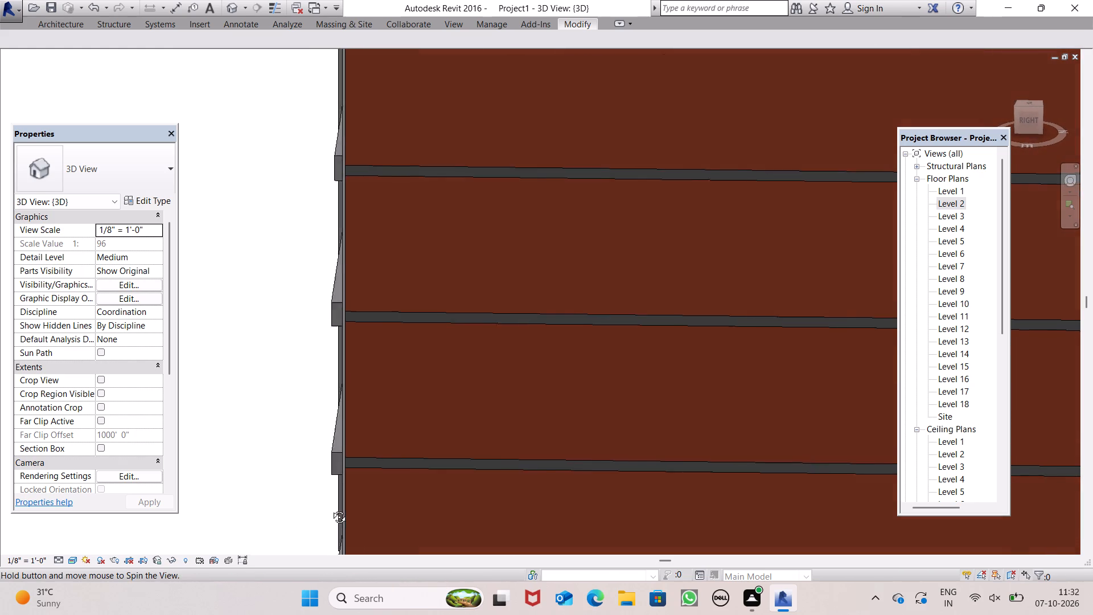
pyautogui.moveTo(331, 509); pyautogui.dragTo(622, 445, button='middle')
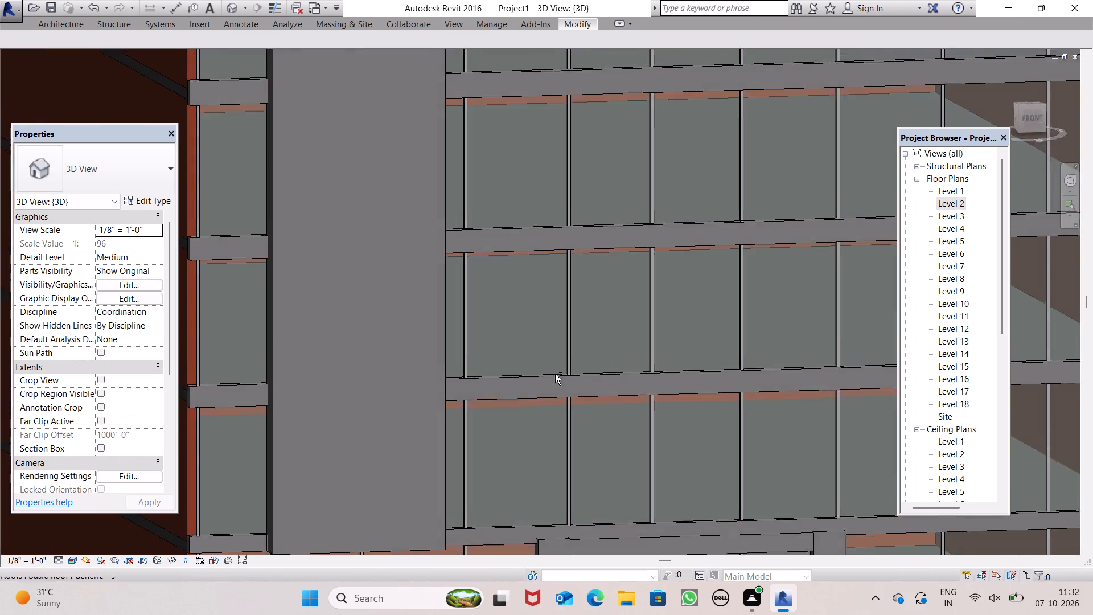
pyautogui.scroll(-5, 527, 334)
pyautogui.scroll(4, 548, 463)
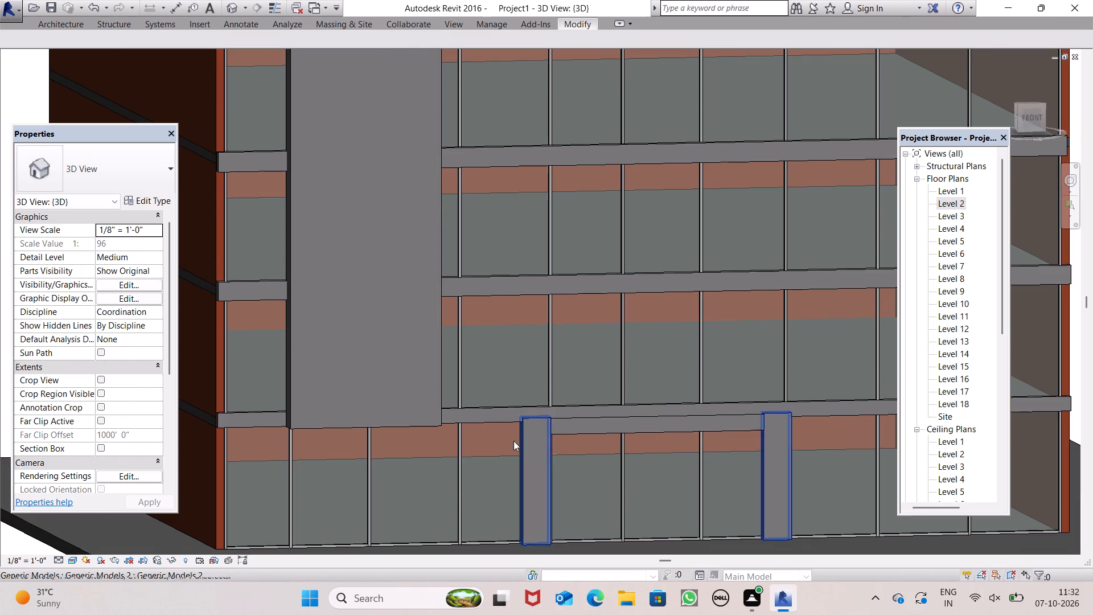
# Raise the tall slab's bottom face slightly so it ends within the height of the lowest ledge.
pyautogui.click(493, 420)
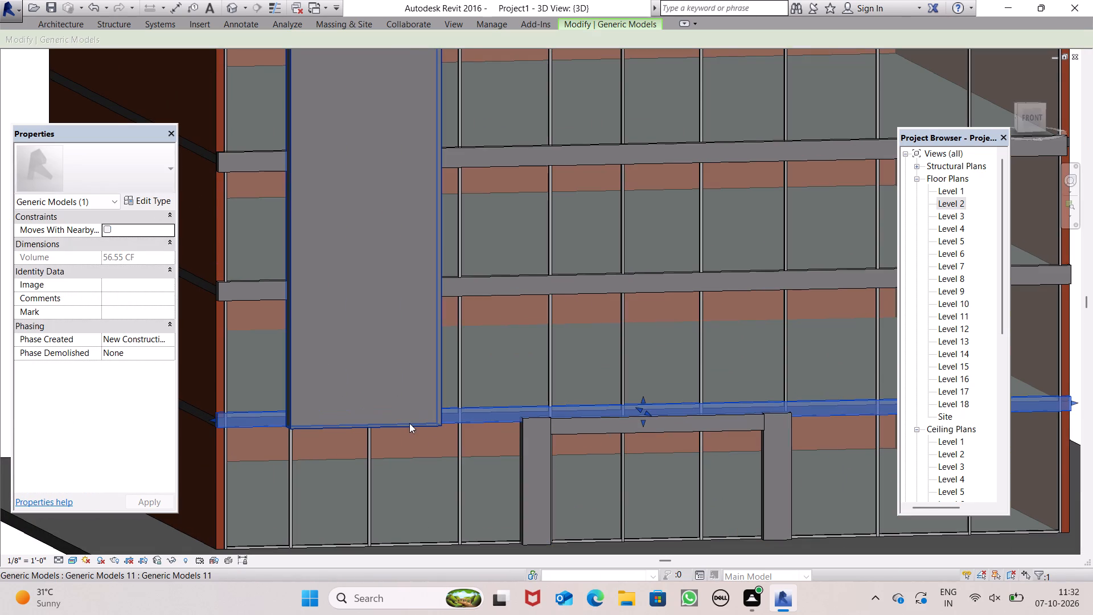
pyautogui.click(410, 422)
pyautogui.moveTo(364, 429); pyautogui.dragTo(364, 424)
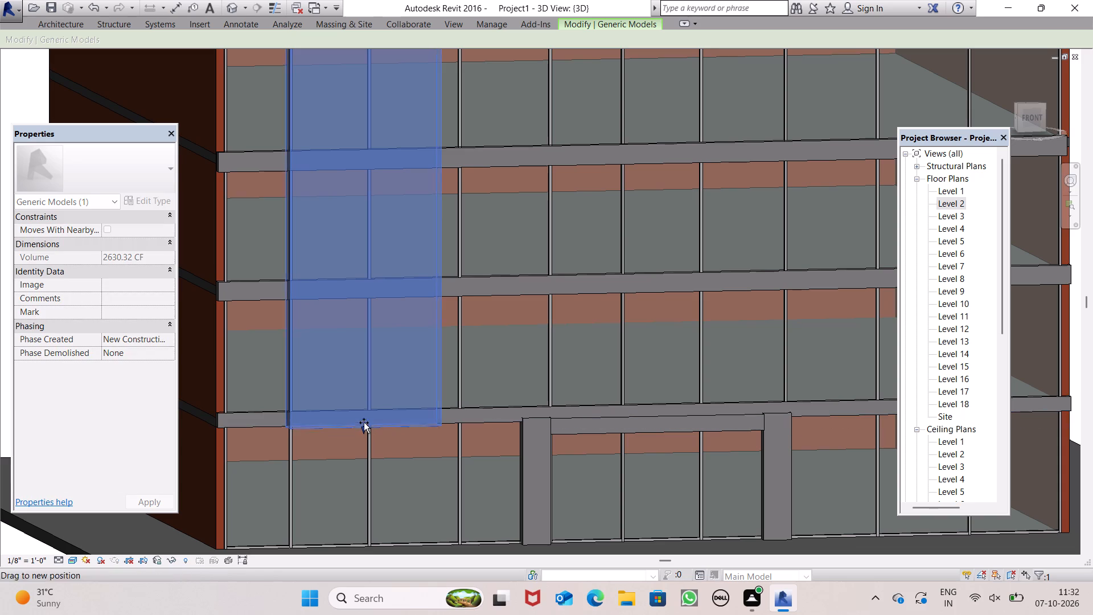
pyautogui.click(364, 422)
pyautogui.moveTo(364, 421); pyautogui.dragTo(371, 413)
pyautogui.click(371, 413)
pyautogui.scroll(4, 348, 419)
pyautogui.moveTo(359, 428); pyautogui.dragTo(417, 461, button='middle')
pyautogui.click(331, 425)
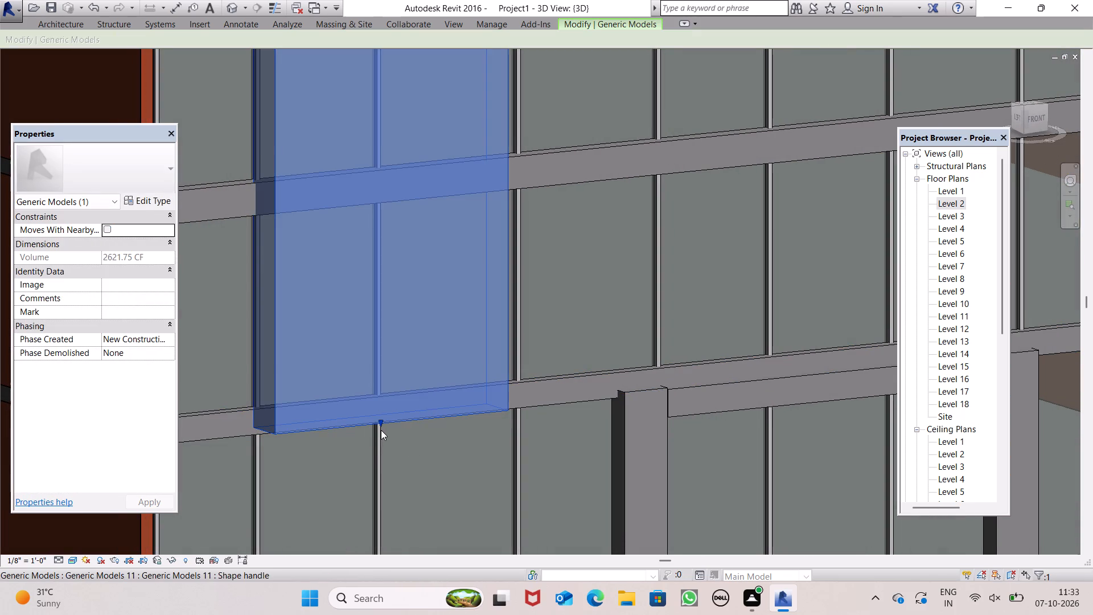
pyautogui.moveTo(379, 422); pyautogui.dragTo(379, 397)
pyautogui.moveTo(379, 397); pyautogui.dragTo(379, 402)
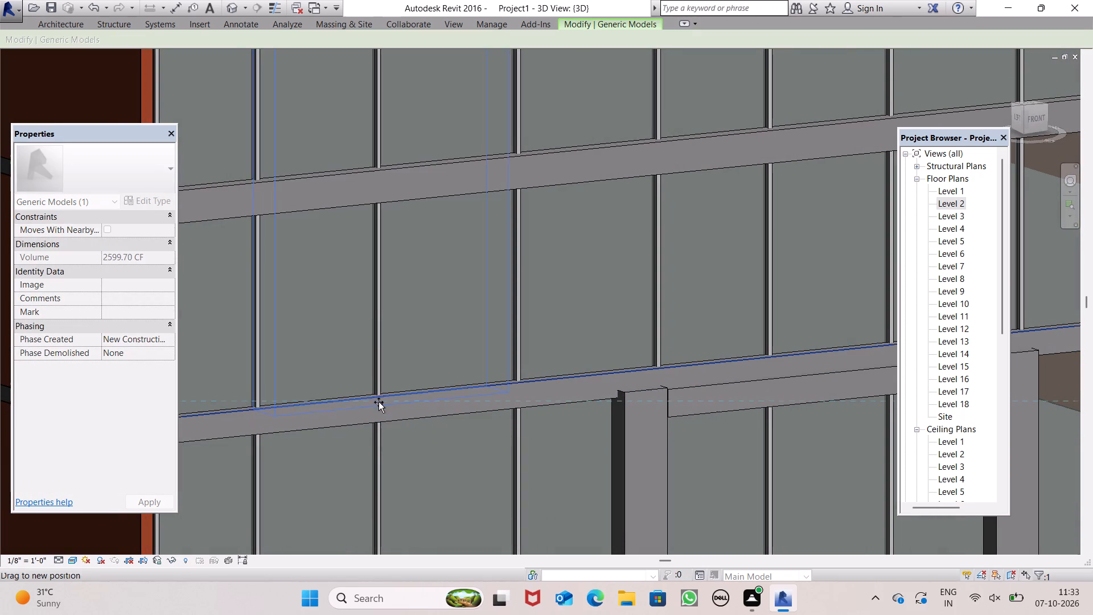
pyautogui.moveTo(379, 402); pyautogui.dragTo(379, 404)
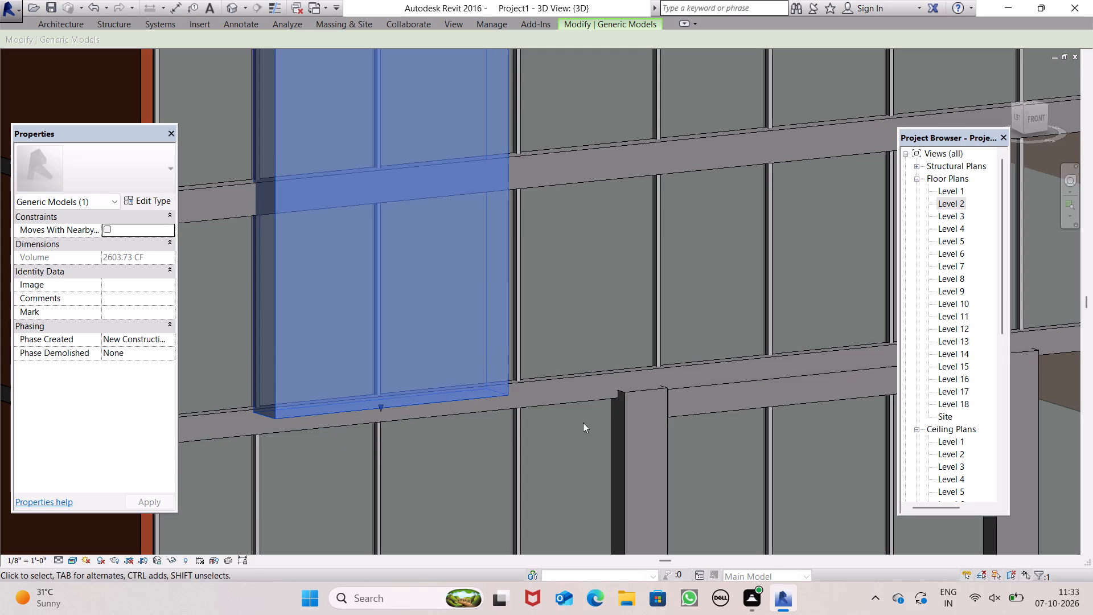
# Raise the underside of the lowest ledge to the top of the entrance frame, making the ledge thinner.
pyautogui.click(579, 391)
pyautogui.click(589, 397)
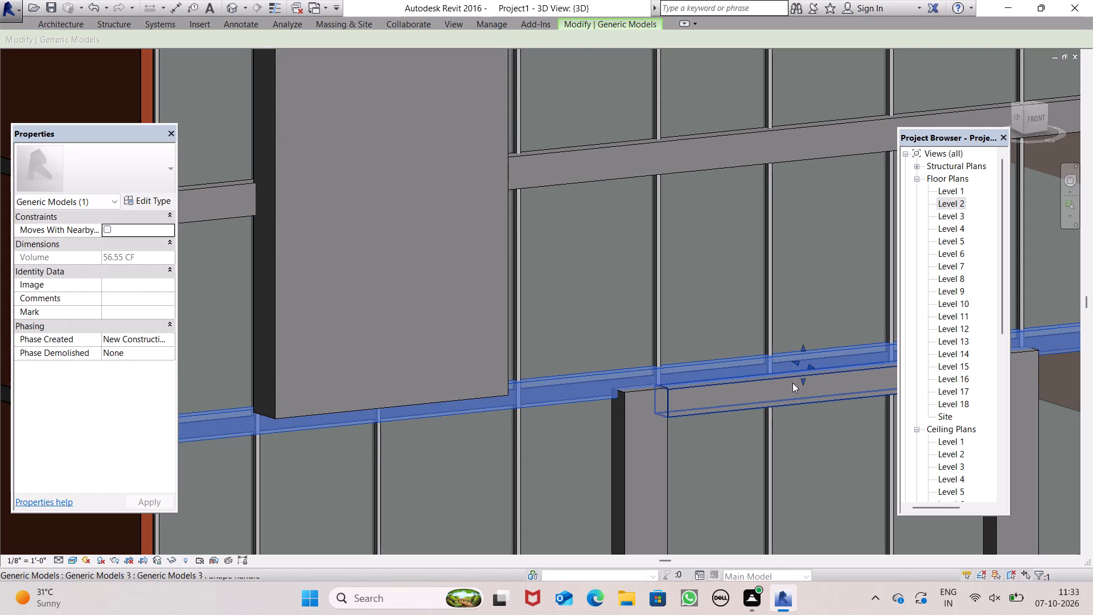
pyautogui.moveTo(803, 380); pyautogui.dragTo(802, 374)
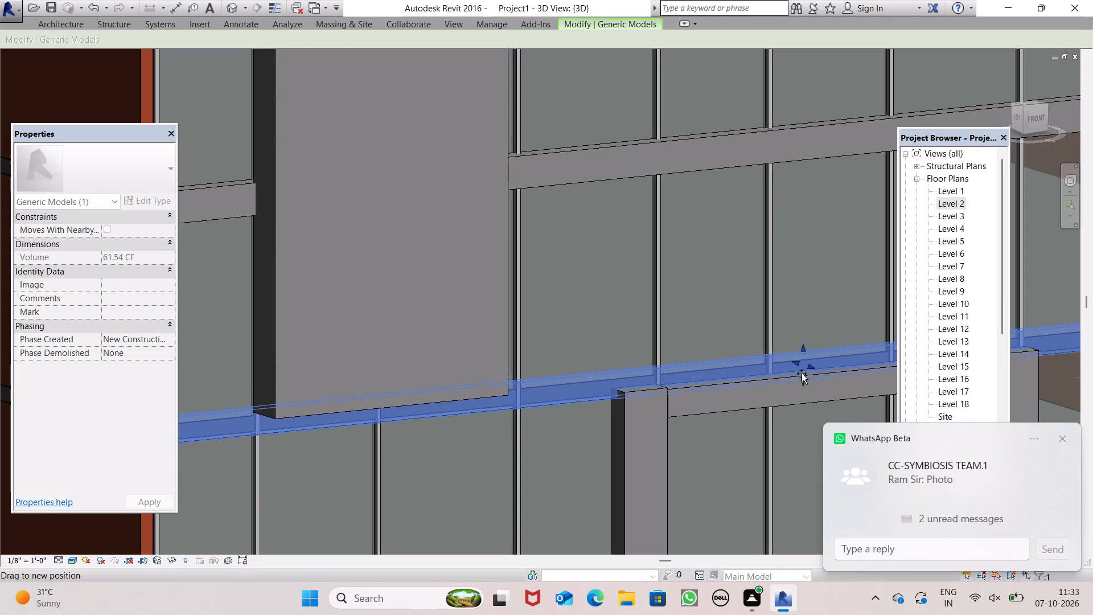
pyautogui.moveTo(802, 374); pyautogui.dragTo(800, 372)
pyautogui.click(799, 372)
pyautogui.click(798, 370)
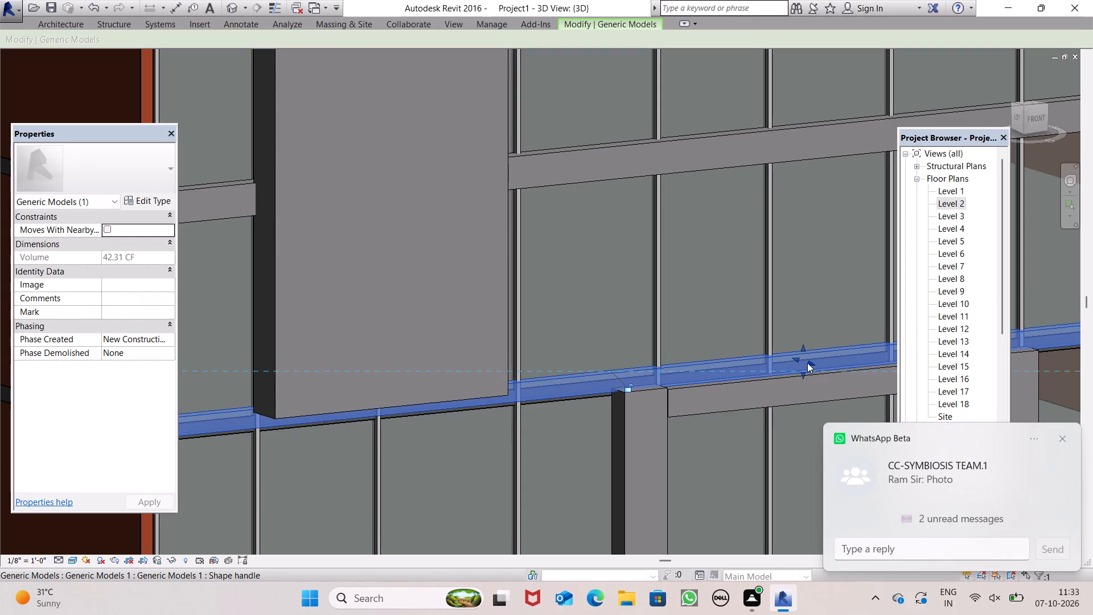
# Pull the lowest ledge's front face outward so it projects farther beneath the tall slab and over the entrance.
pyautogui.moveTo(808, 360); pyautogui.dragTo(823, 373)
pyautogui.doubleClick(823, 373)
pyautogui.scroll(-6, 658, 345)
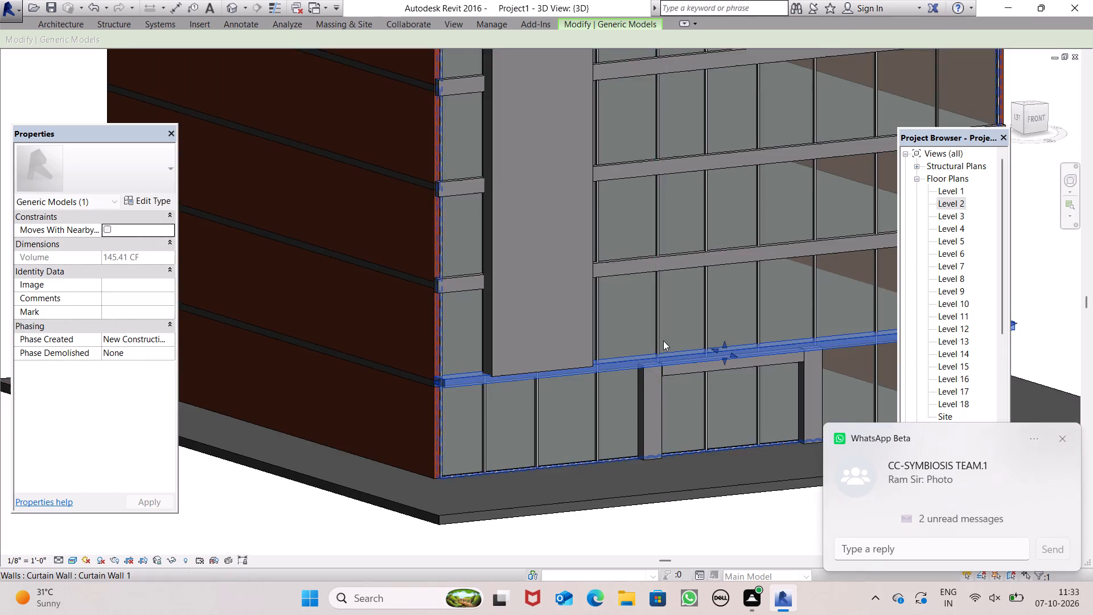
pyautogui.scroll(-5, 663, 341)
pyautogui.click(446, 424)
pyautogui.keyDown('shift'); pyautogui.scroll(4, 681, 397); pyautogui.keyUp('shift')
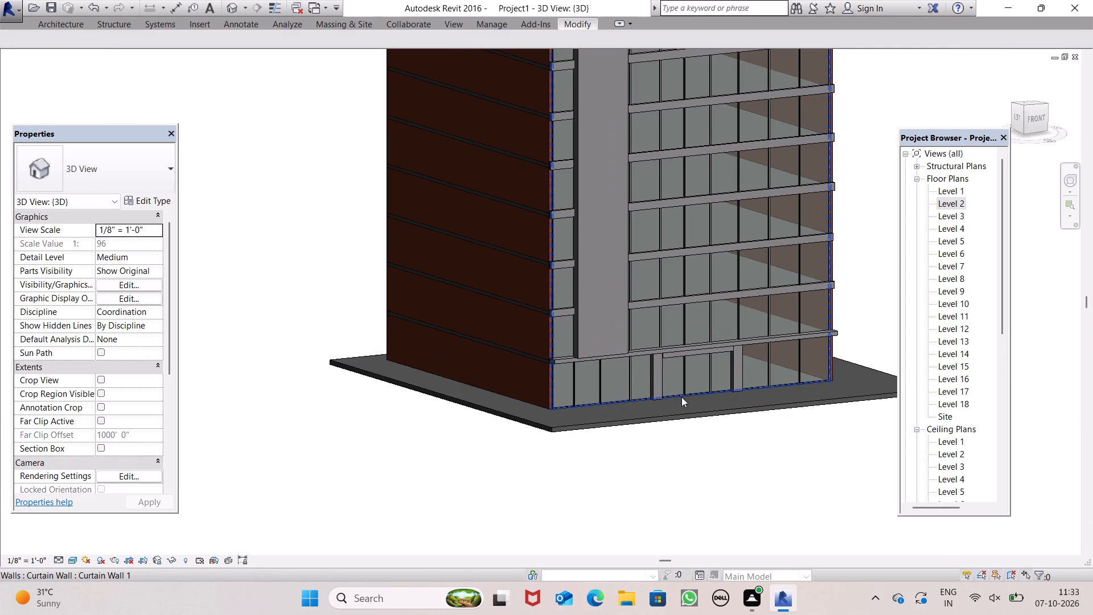
pyautogui.scroll(6, 680, 391)
pyautogui.scroll(-7, 683, 370)
pyautogui.keyDown('shift'); pyautogui.moveTo(683, 387); pyautogui.dragTo(564, 443, button='middle'); pyautogui.keyUp('shift')
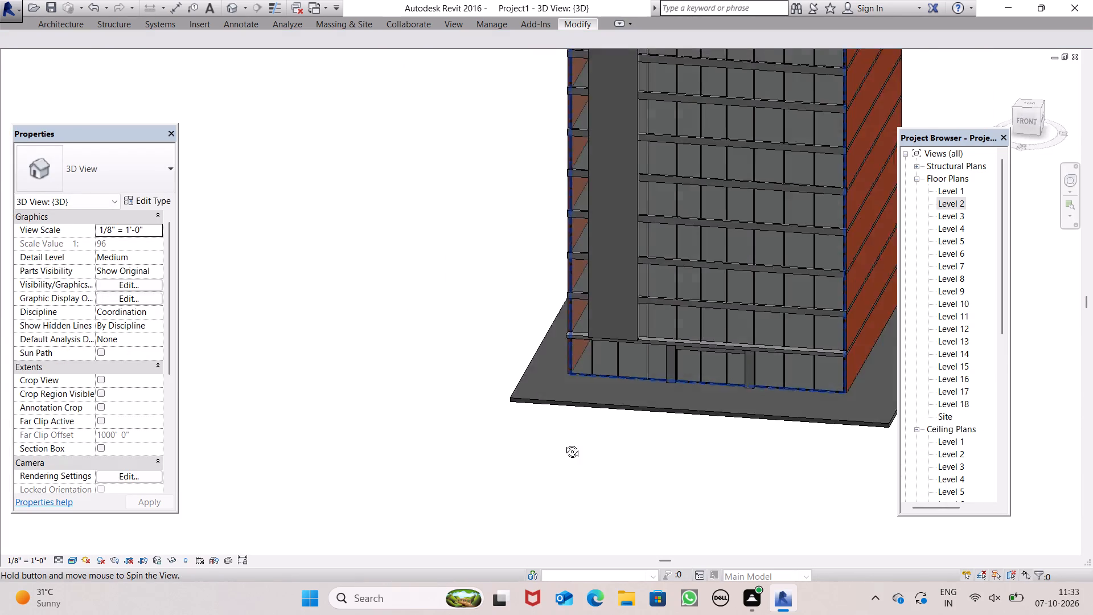
# Examine the front facade, the tall slab and the lowest ledge from the front and both corners of the building.
pyautogui.keyDown('shift'); pyautogui.moveTo(564, 443); pyautogui.dragTo(557, 407, button='middle'); pyautogui.keyUp('shift')
pyautogui.scroll(-1, 615, 353)
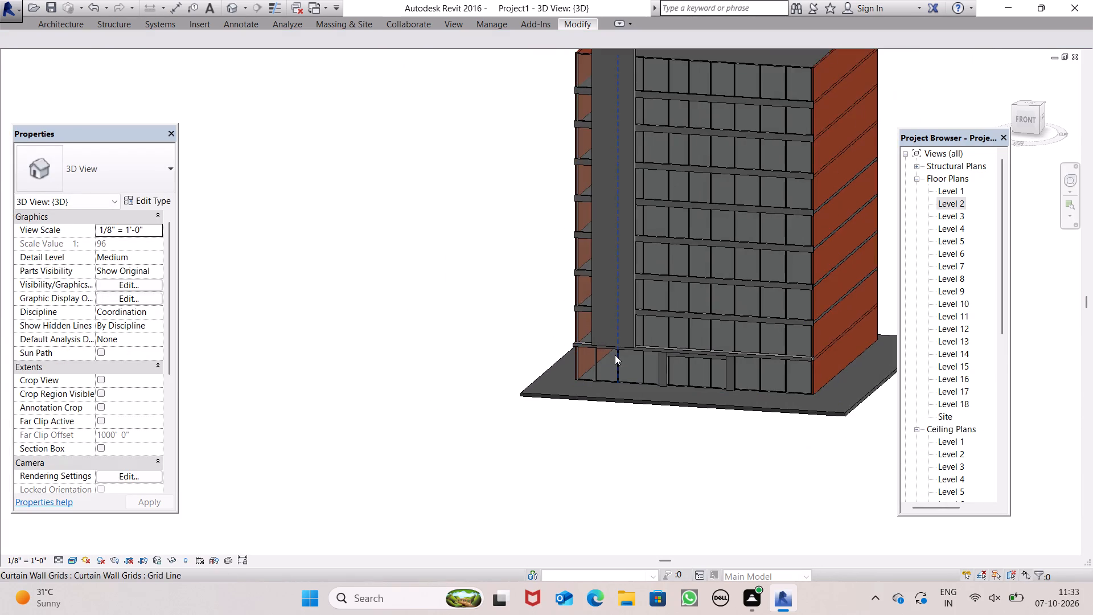
pyautogui.scroll(-2, 615, 355)
pyautogui.scroll(-5, 780, 319)
pyautogui.keyDown('shift'); pyautogui.moveTo(788, 324); pyautogui.dragTo(760, 235, button='middle'); pyautogui.keyUp('shift')
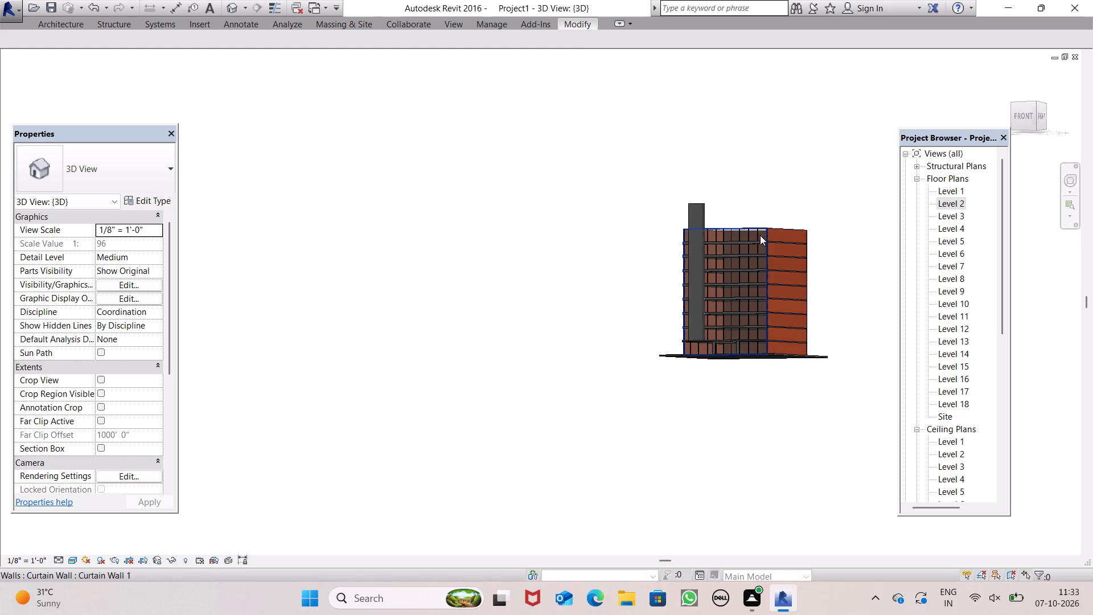
pyautogui.scroll(1, 763, 321)
pyautogui.moveTo(763, 321); pyautogui.dragTo(864, 361, button='middle')
pyautogui.scroll(7, 867, 296)
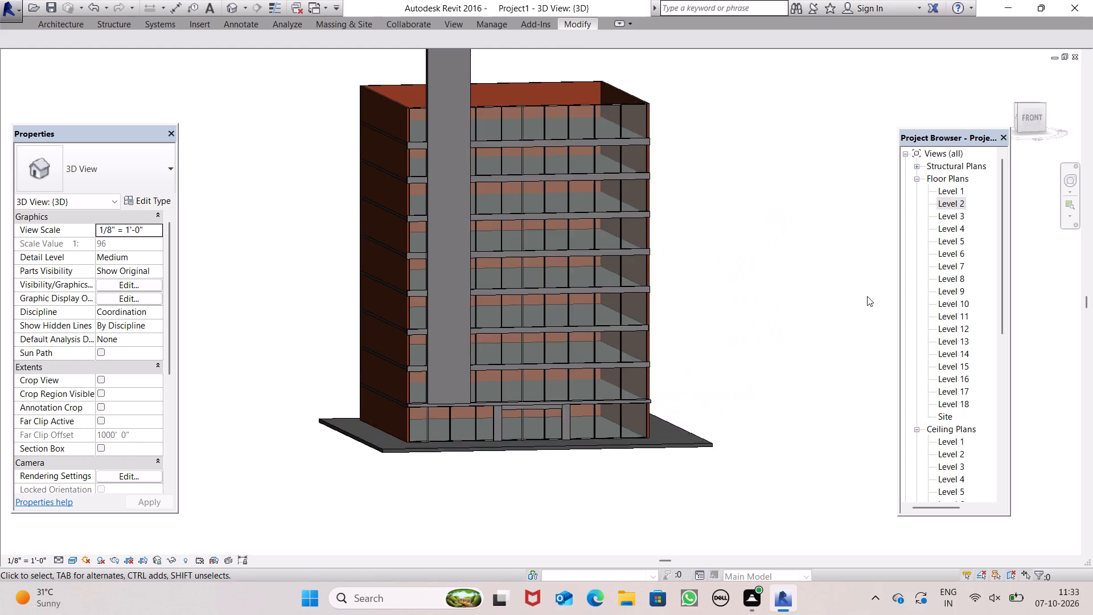
# Open the Level 2 floor plan and locate the tall slab and the lowest ledge along the front curtain wall.
pyautogui.doubleClick(955, 201)
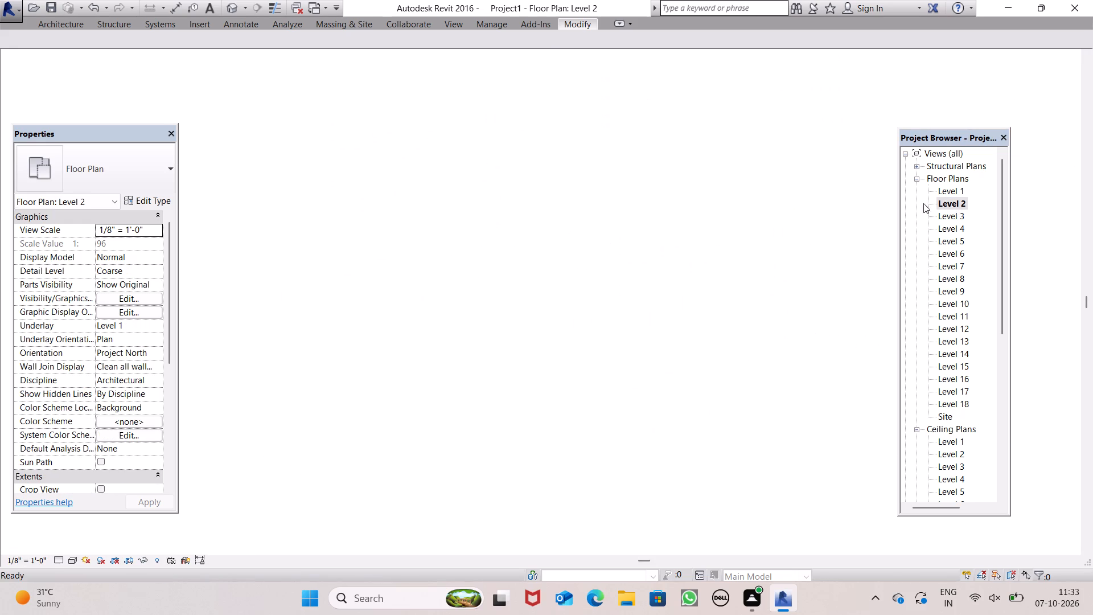
pyautogui.scroll(-2, 275, 361)
pyautogui.scroll(-1, 339, 354)
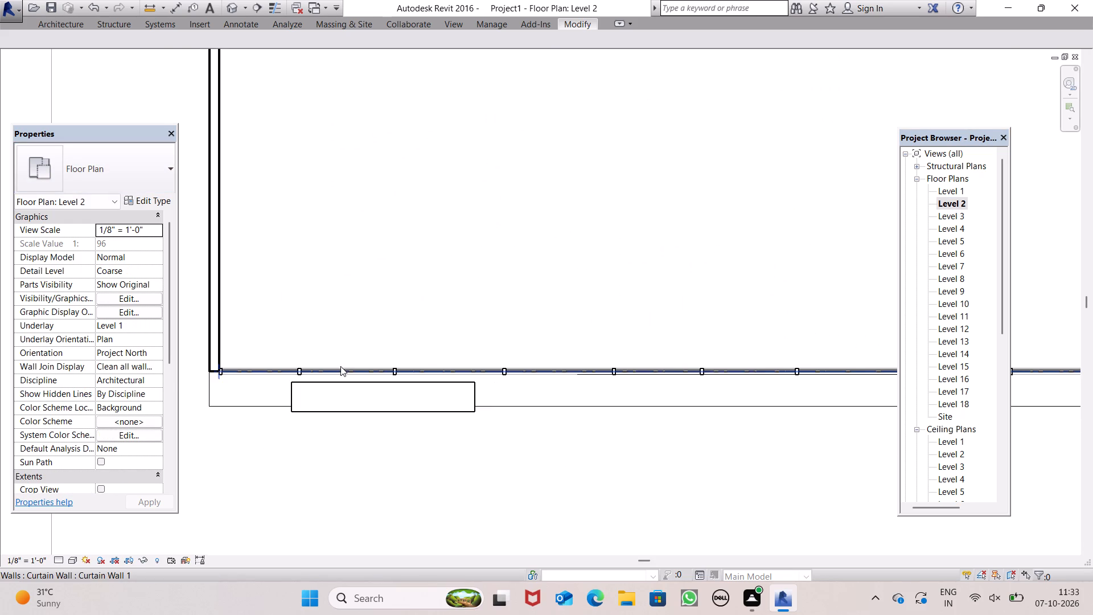
pyautogui.scroll(-8, 341, 367)
pyautogui.scroll(6, 385, 364)
pyautogui.scroll(4, 338, 403)
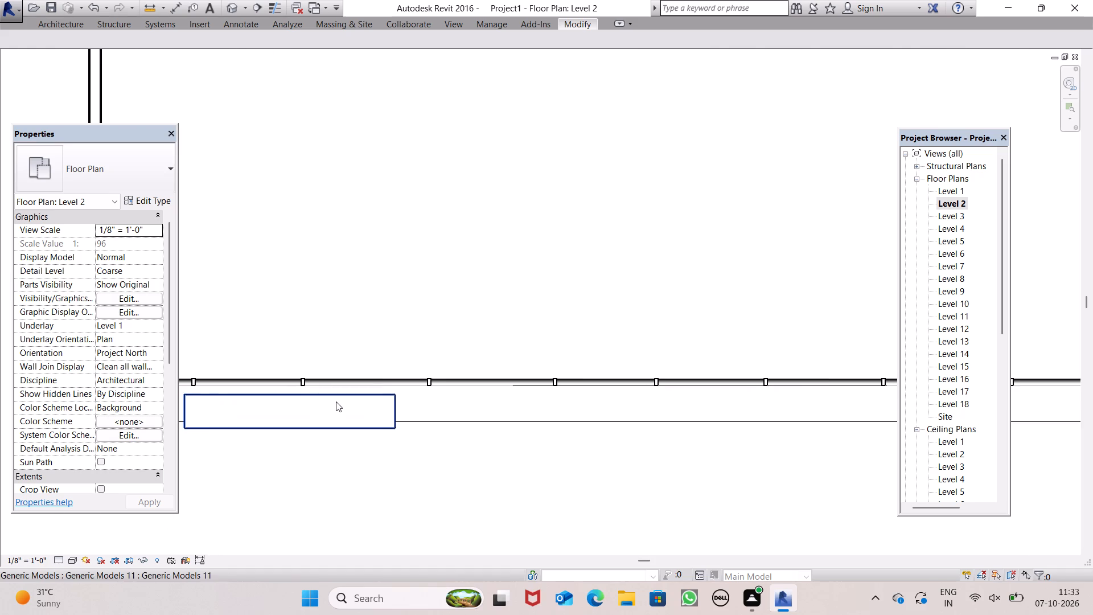
pyautogui.scroll(-1, 346, 343)
pyautogui.scroll(-2, 435, 357)
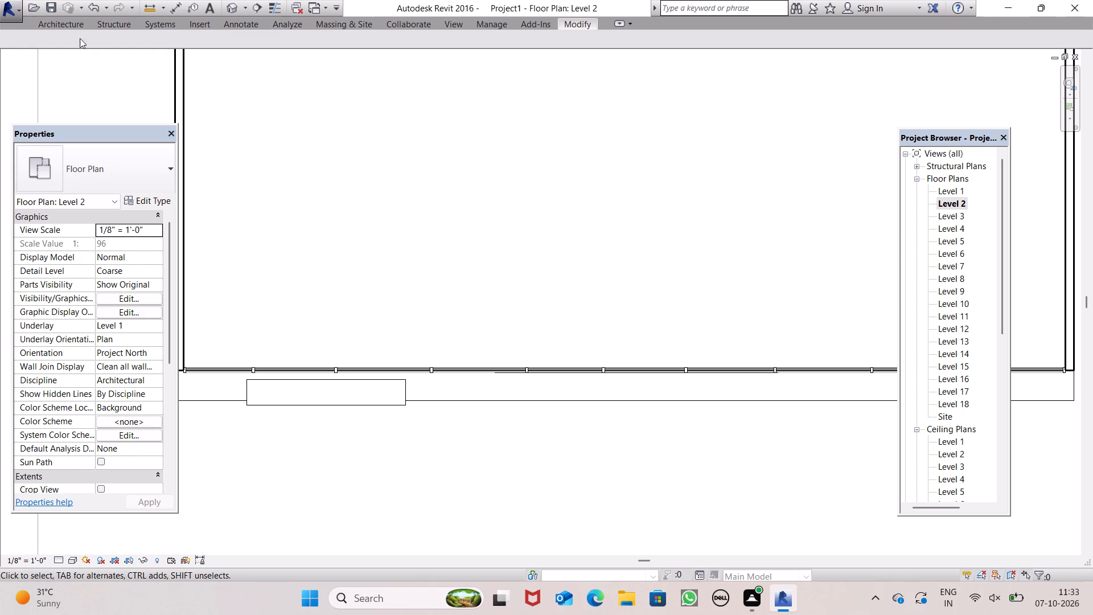
# Start a new in-place model component in the Generic Models category.
pyautogui.click(80, 24)
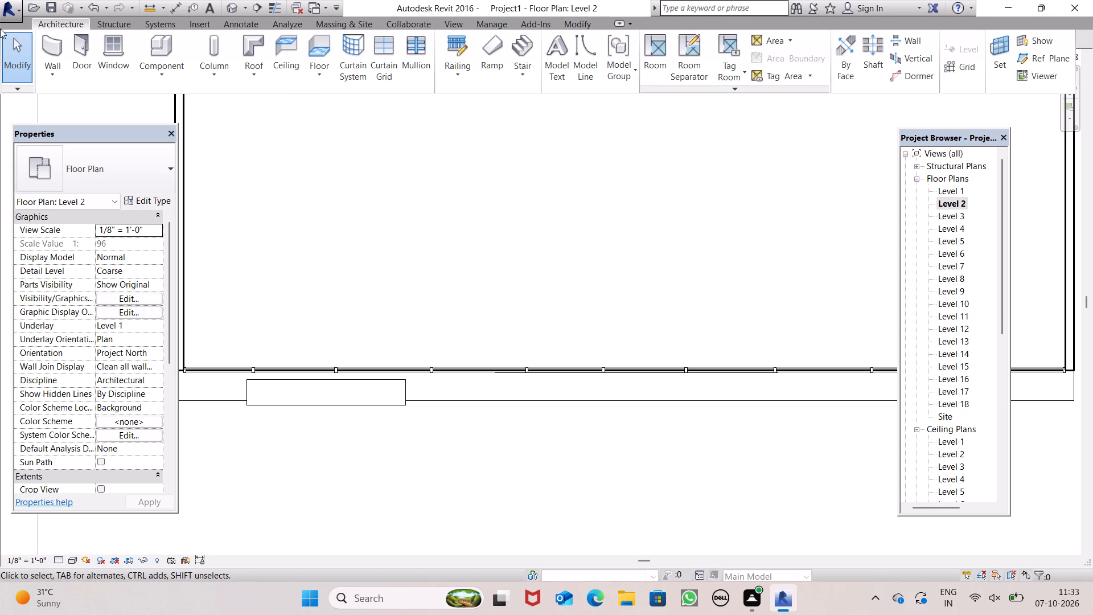
pyautogui.click(51, 22)
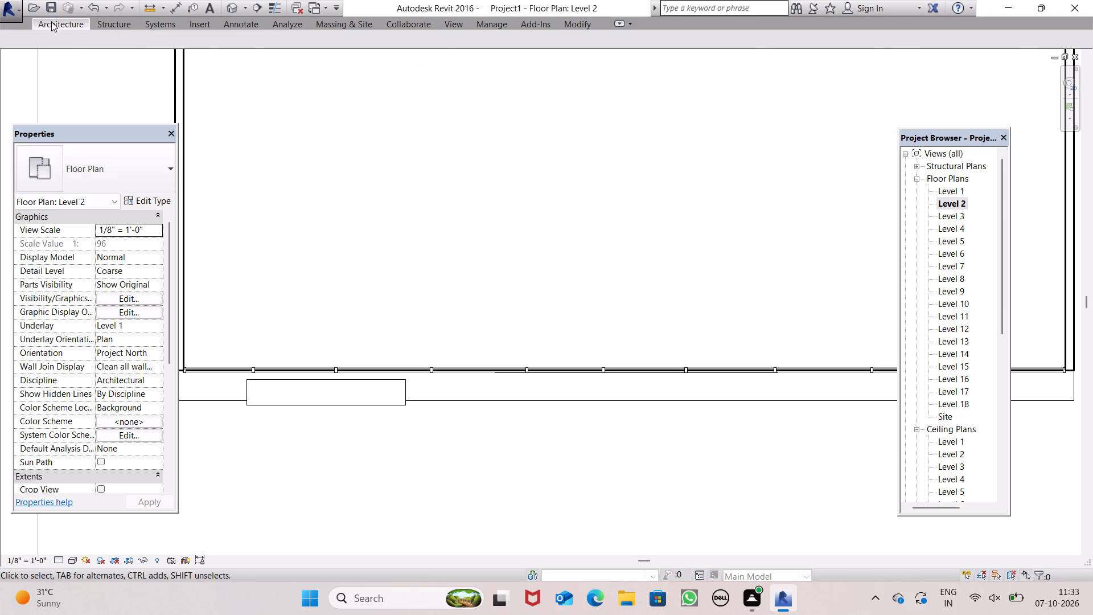
pyautogui.click(157, 78)
pyautogui.click(195, 132)
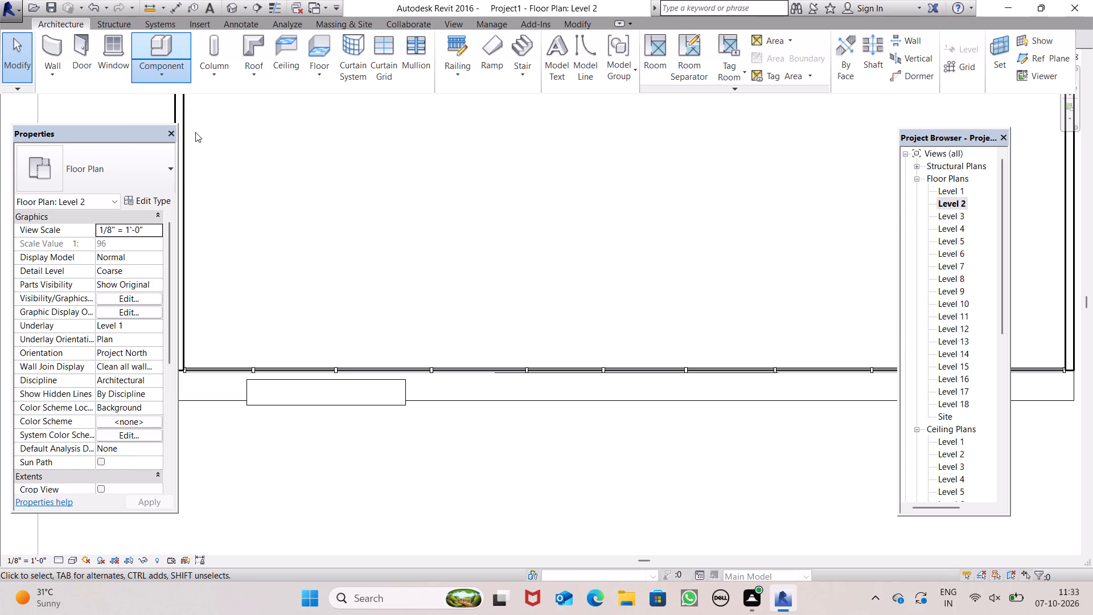
pyautogui.scroll(-4, 482, 248)
pyautogui.scroll(-3, 503, 342)
pyautogui.scroll(-2, 487, 284)
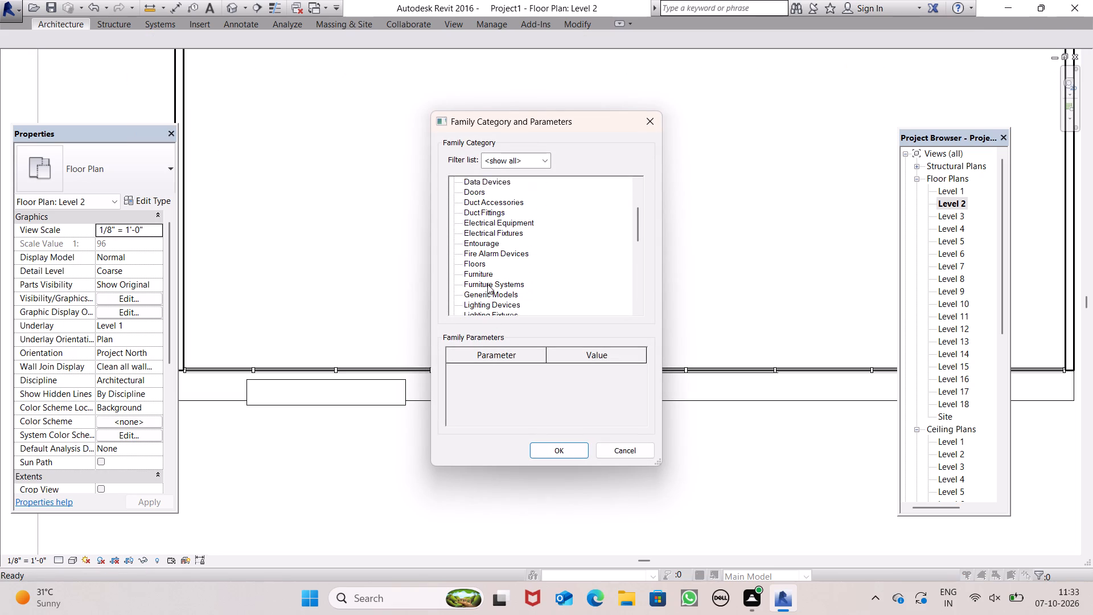
pyautogui.scroll(-2, 487, 284)
pyautogui.click(496, 285)
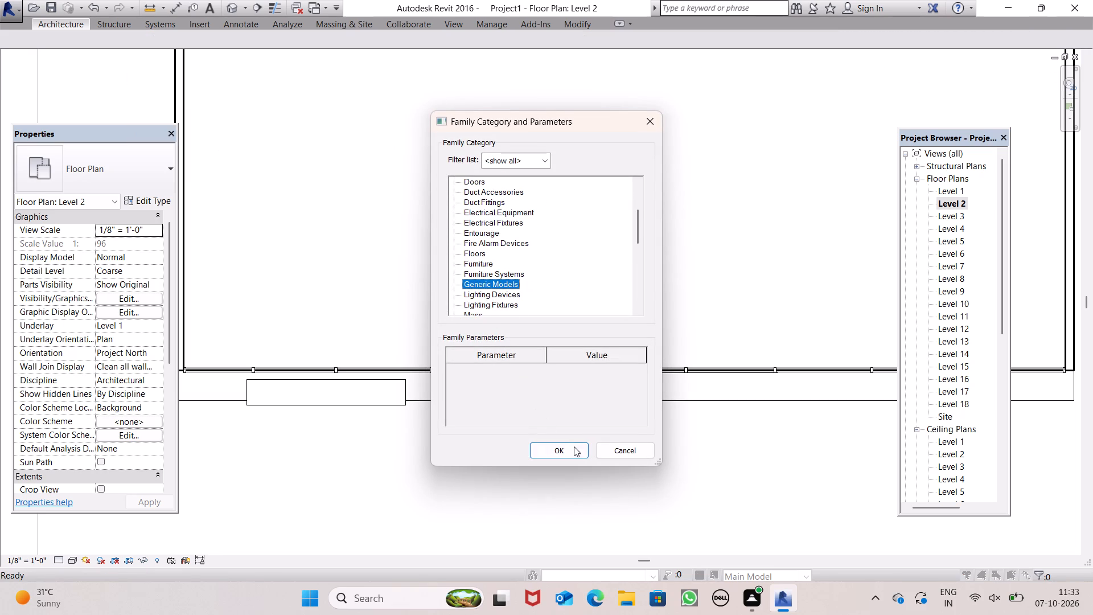
pyautogui.click(574, 446)
pyautogui.click(556, 326)
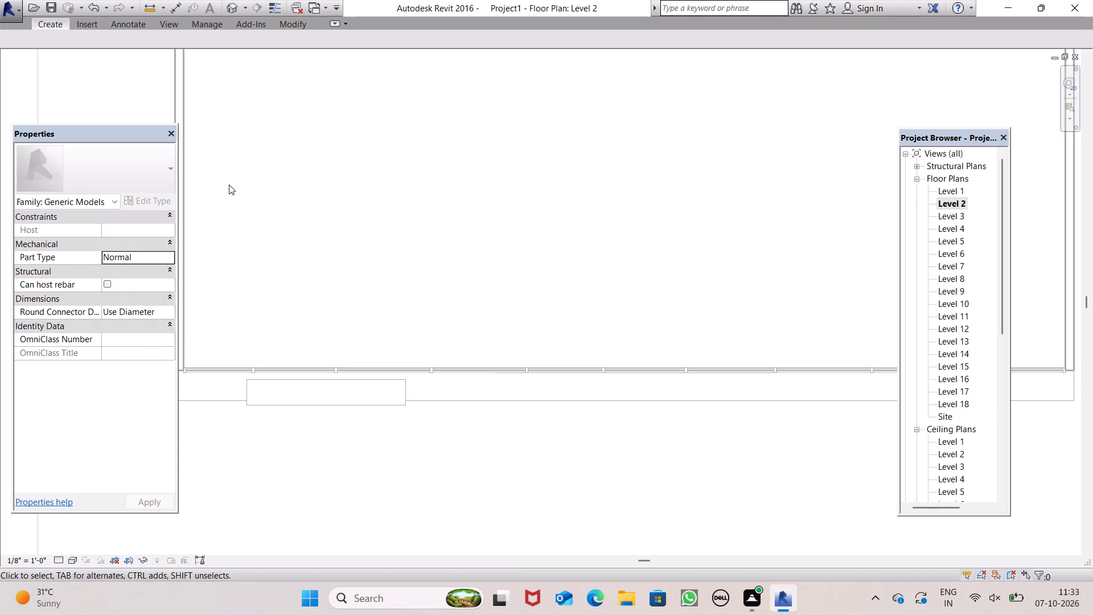
# Extrude a rectangle about 6'-3" by 2'-2" between the curtain wall and the ledge's front edge, 1' deep, and finish the model.
pyautogui.scroll(-1, 233, 190)
pyautogui.scroll(-2, 541, 216)
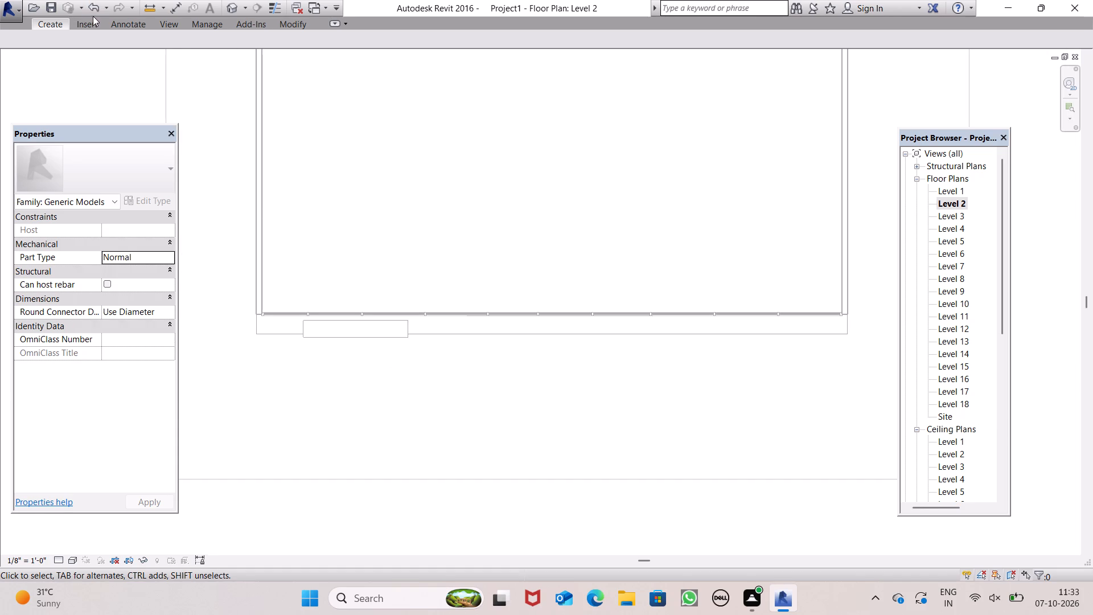
pyautogui.click(58, 24)
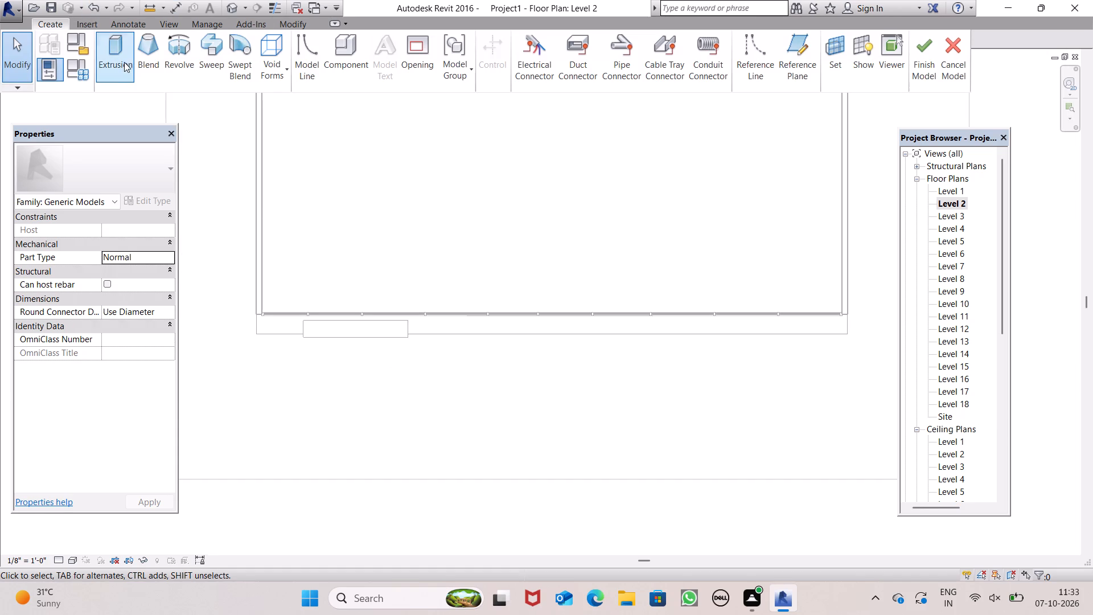
pyautogui.click(124, 62)
pyautogui.click(531, 46)
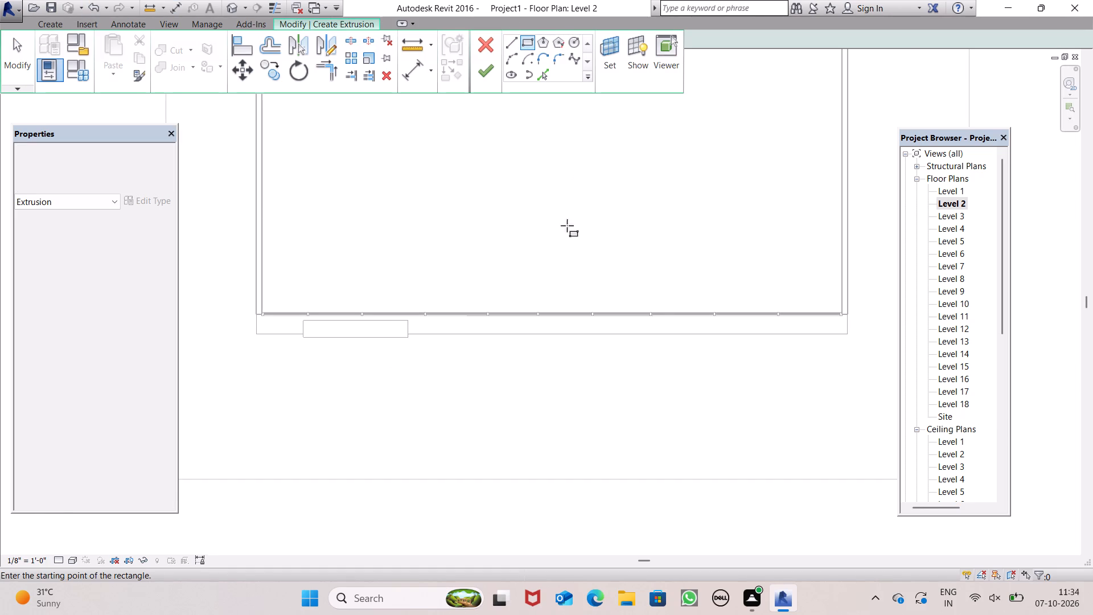
pyautogui.scroll(2, 653, 302)
pyautogui.scroll(6, 359, 368)
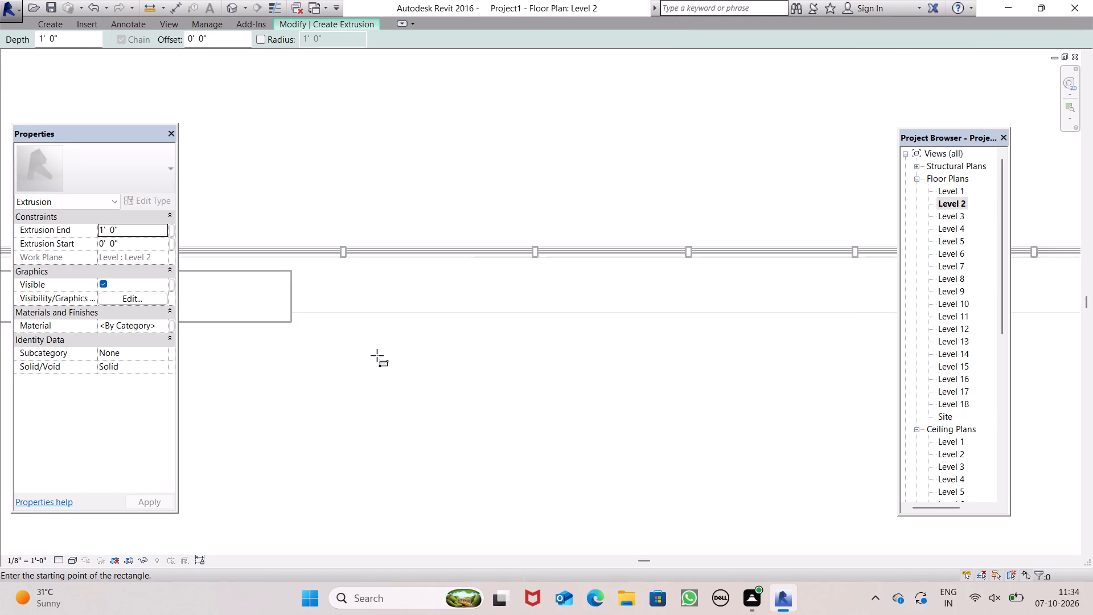
pyautogui.scroll(-3, 377, 355)
pyautogui.scroll(1, 377, 355)
pyautogui.moveTo(701, 285); pyautogui.dragTo(705, 292)
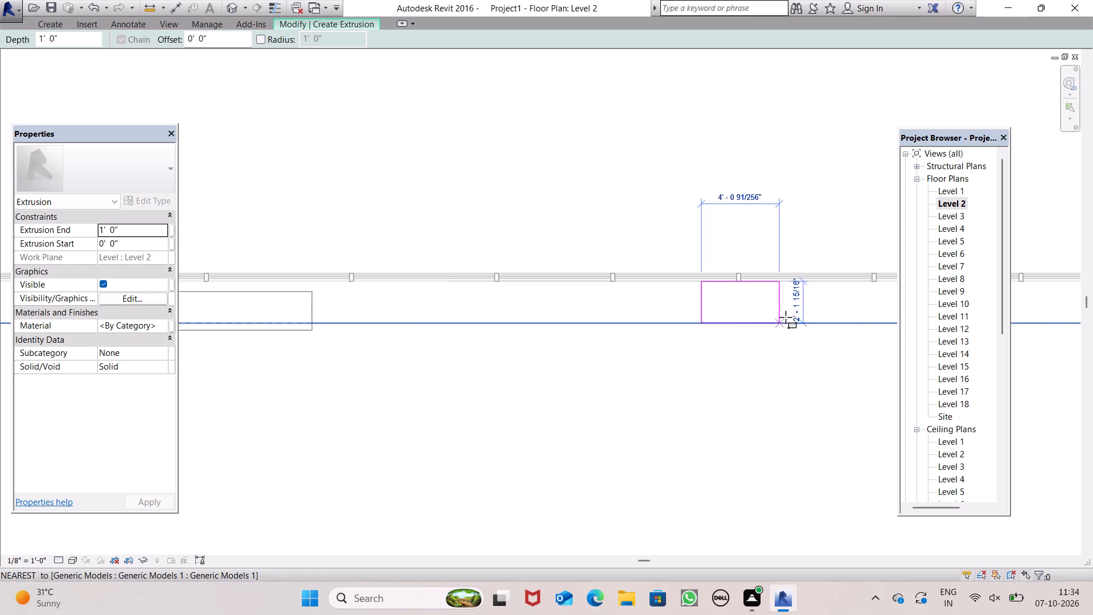
pyautogui.click(822, 321)
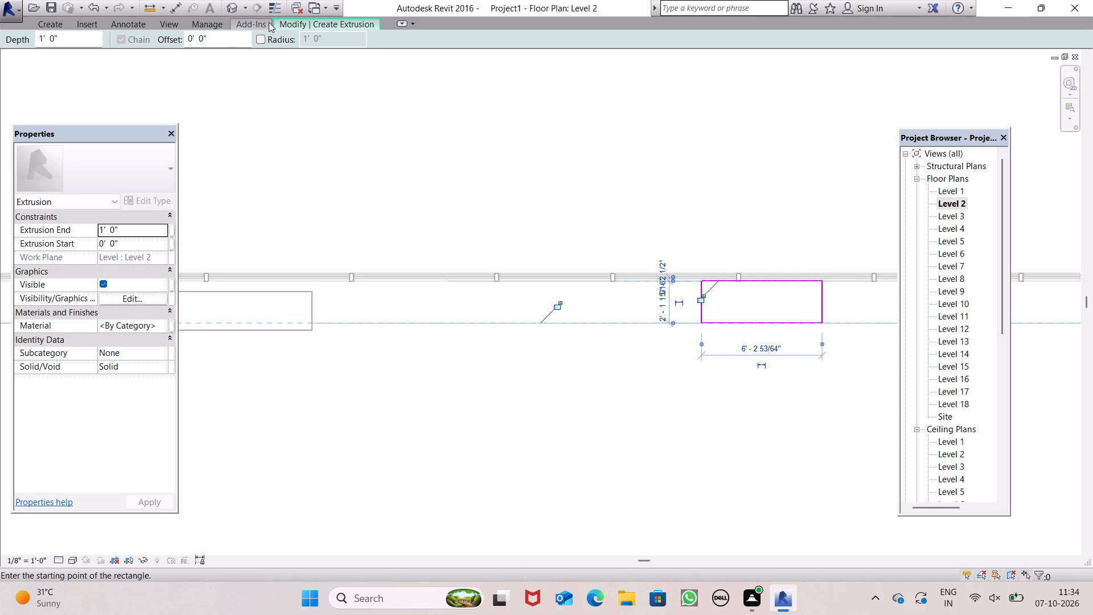
pyautogui.click(294, 28)
pyautogui.click(478, 67)
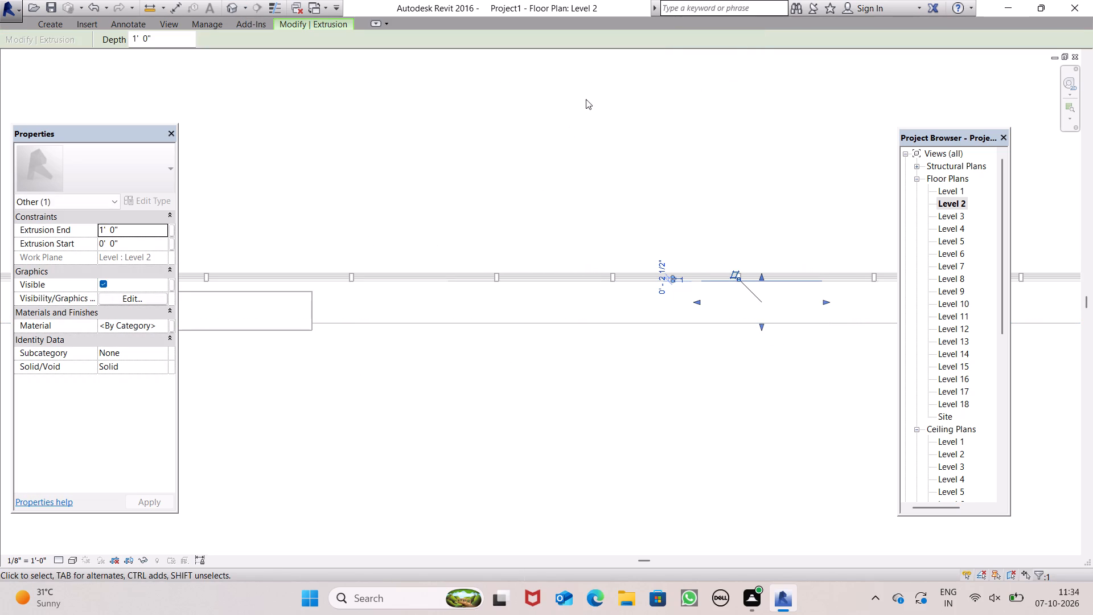
pyautogui.click(309, 31)
pyautogui.click(313, 24)
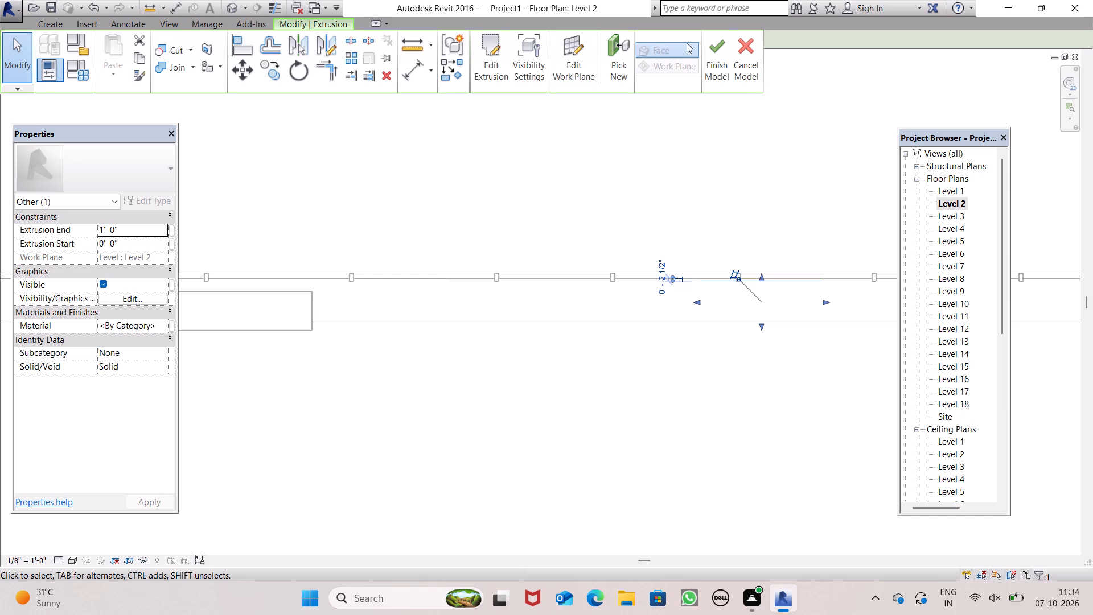
pyautogui.click(717, 55)
# Examine the new block on the lowest ledge above the entrance in the 3D view, from the front and right corner.
pyautogui.scroll(-5, 671, 188)
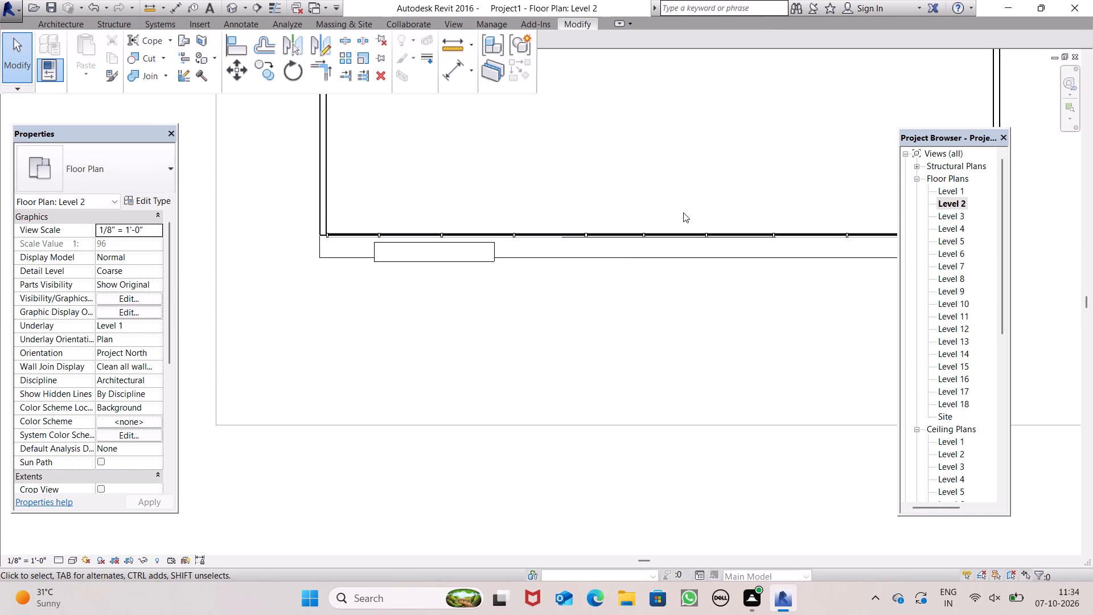
pyautogui.scroll(1, 566, 218)
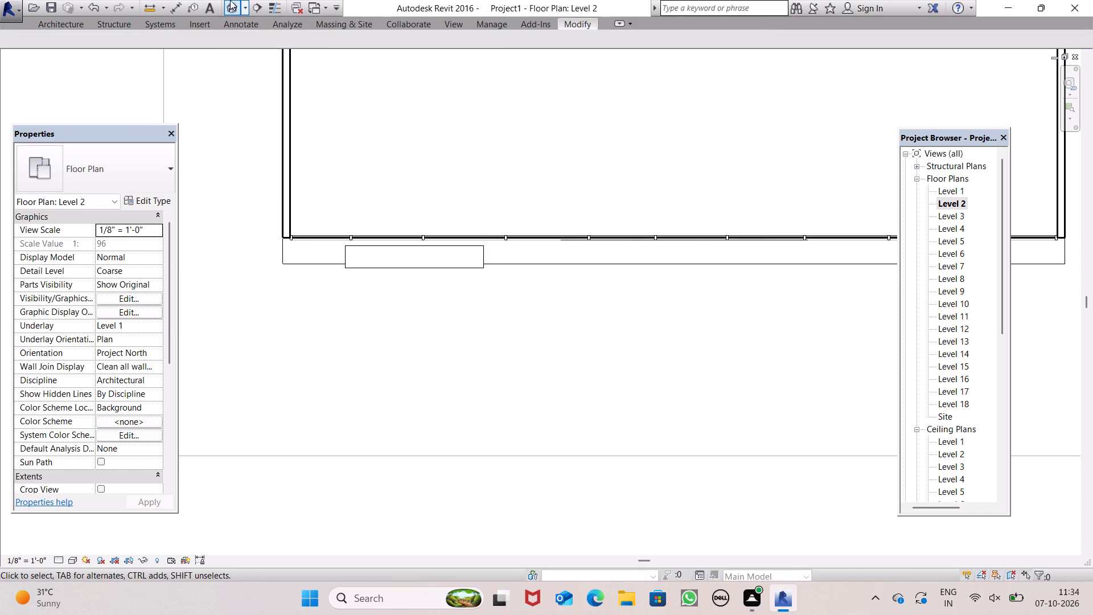
pyautogui.click(236, 1)
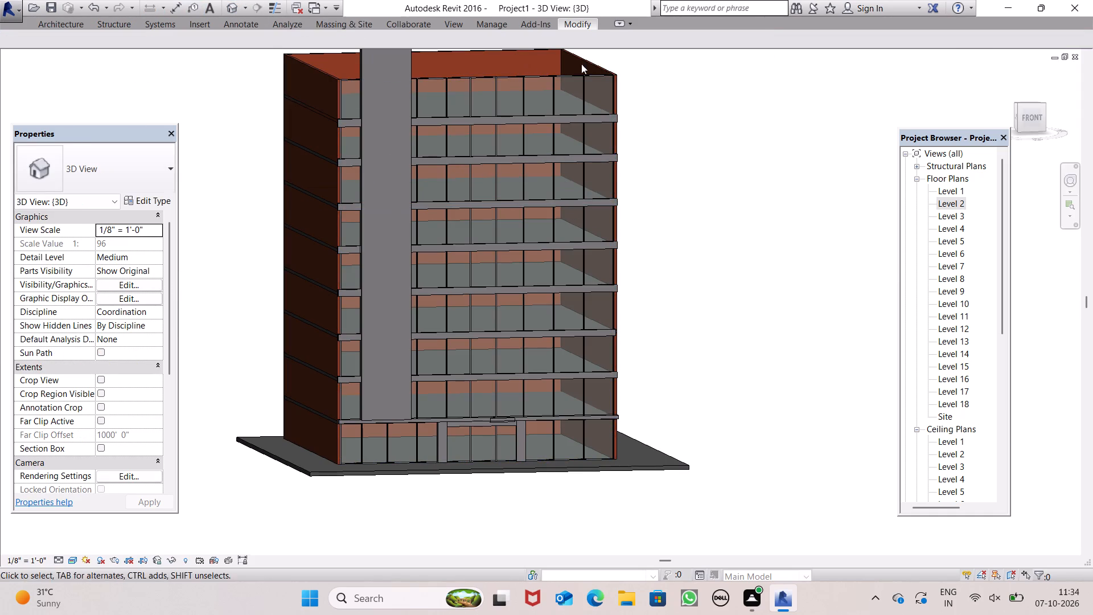
pyautogui.scroll(5, 551, 440)
pyautogui.scroll(-2, 577, 369)
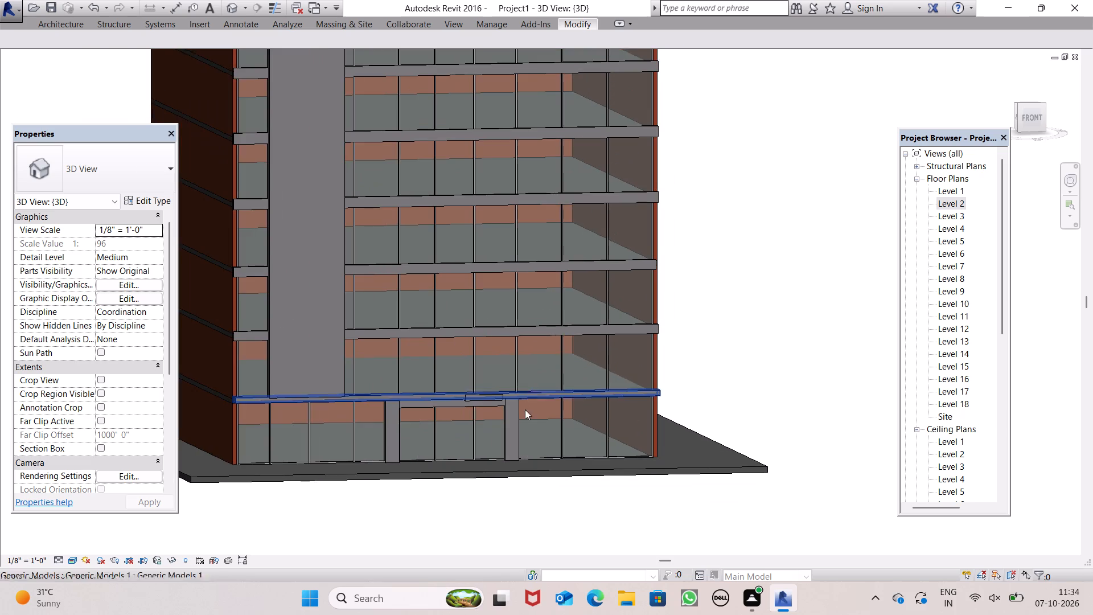
pyautogui.scroll(2, 526, 413)
pyautogui.scroll(-2, 509, 389)
pyautogui.keyDown('shift'); pyautogui.moveTo(521, 404); pyautogui.dragTo(461, 465, button='middle'); pyautogui.keyUp('shift')
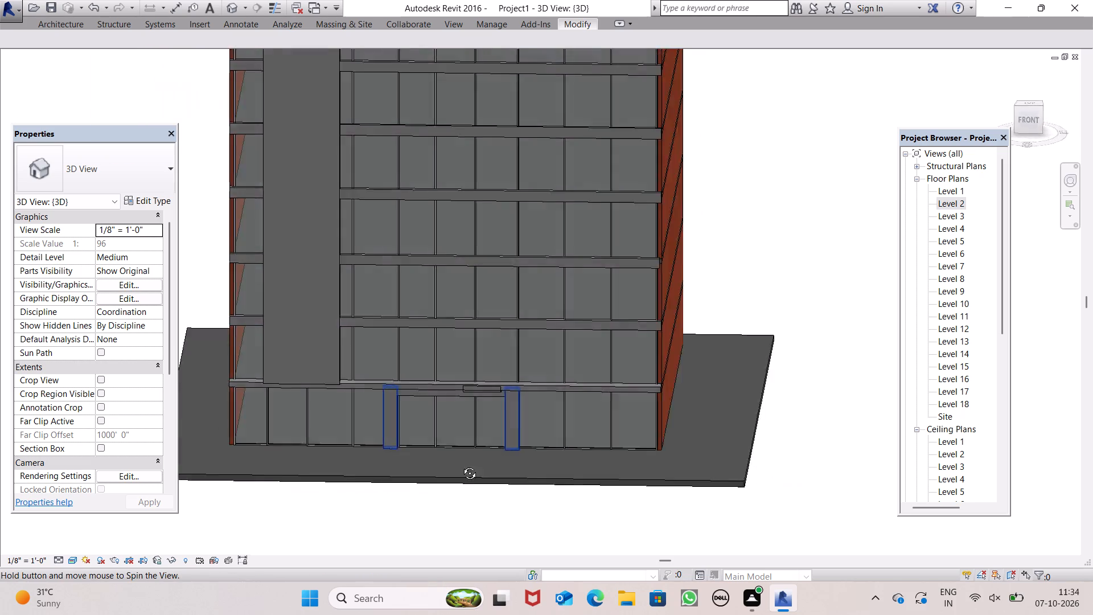
pyautogui.keyDown('shift'); pyautogui.moveTo(461, 465); pyautogui.dragTo(319, 442, button='middle'); pyautogui.keyUp('shift')
pyautogui.scroll(8, 311, 378)
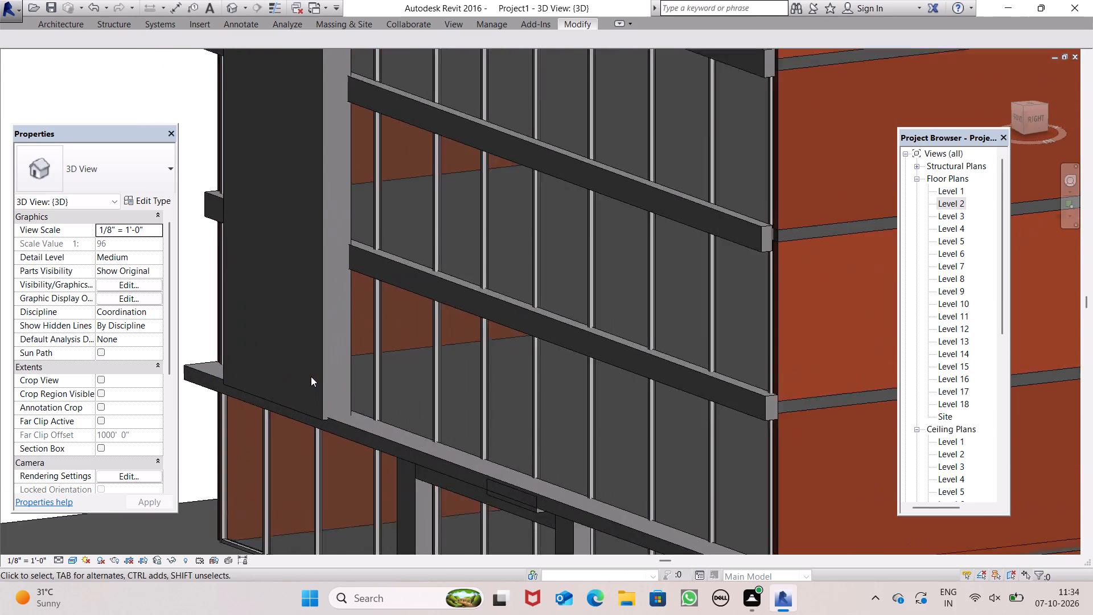
pyautogui.moveTo(448, 411); pyautogui.dragTo(393, 372, button='middle')
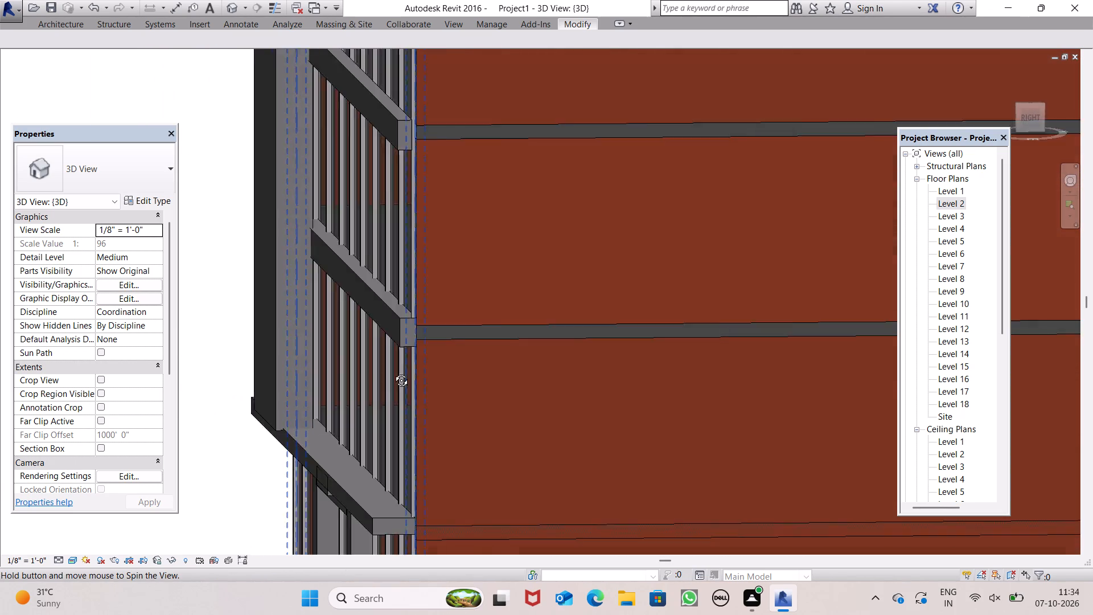
pyautogui.moveTo(393, 372); pyautogui.dragTo(502, 348, button='middle')
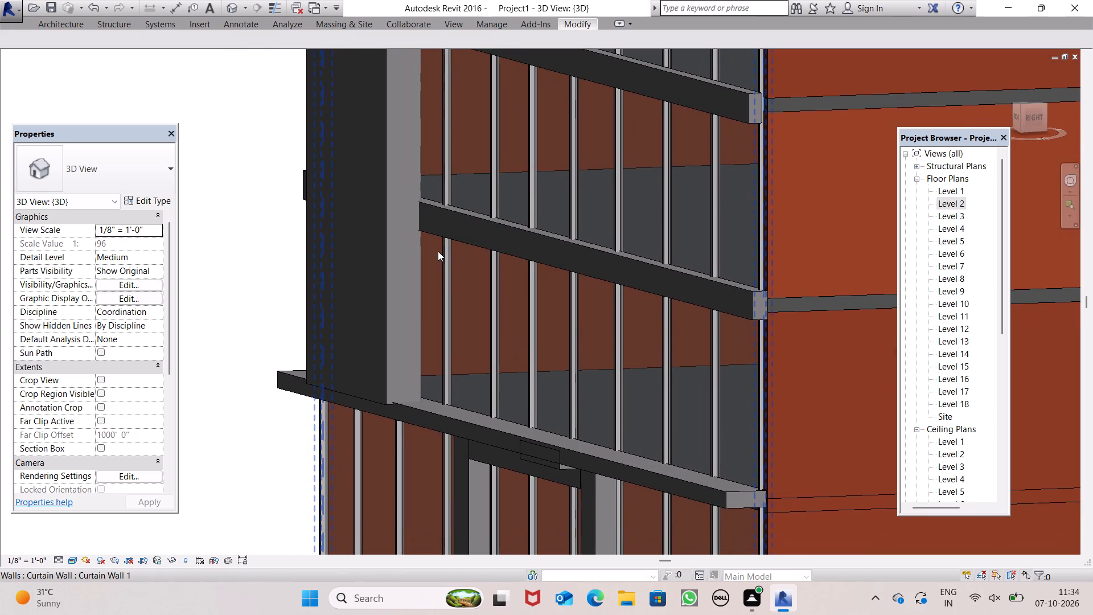
pyautogui.scroll(1, 438, 251)
pyautogui.scroll(-6, 438, 251)
pyautogui.keyDown('shift'); pyautogui.moveTo(529, 378); pyautogui.dragTo(672, 360, button='middle'); pyautogui.keyUp('shift')
pyautogui.scroll(7, 684, 313)
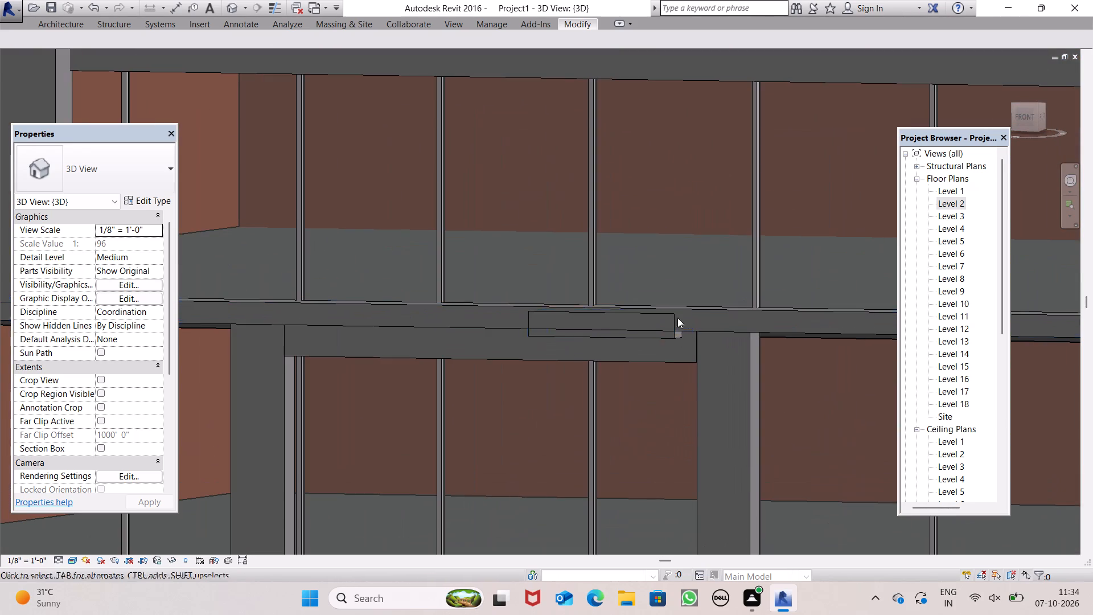
# Enlarge the block above the entrance, raising its top past the next two ledges and extending its right side toward the facade's right end.
pyautogui.click(673, 331)
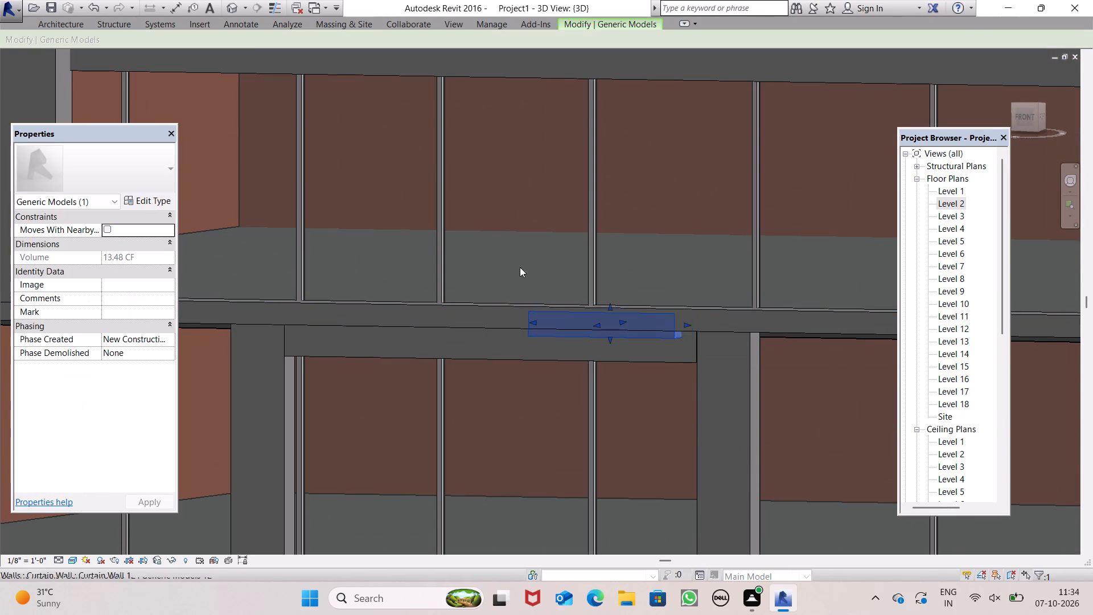
pyautogui.scroll(-10, 506, 265)
pyautogui.scroll(-4, 559, 367)
pyautogui.moveTo(597, 373); pyautogui.dragTo(654, 420, button='middle')
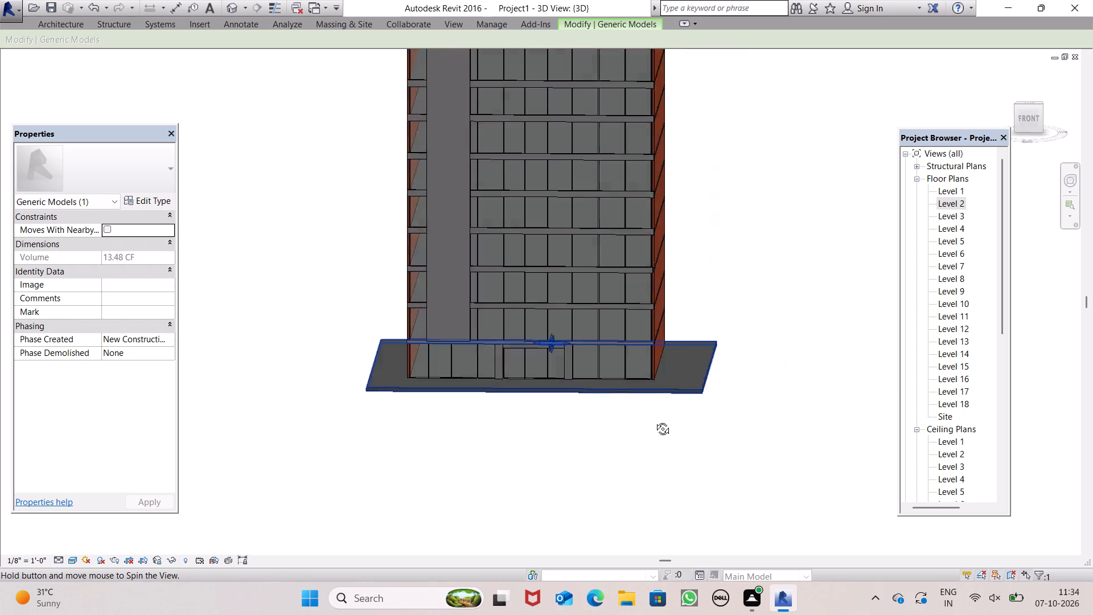
pyautogui.moveTo(654, 420); pyautogui.dragTo(665, 414, button='middle')
pyautogui.scroll(7, 656, 350)
pyautogui.scroll(1, 471, 316)
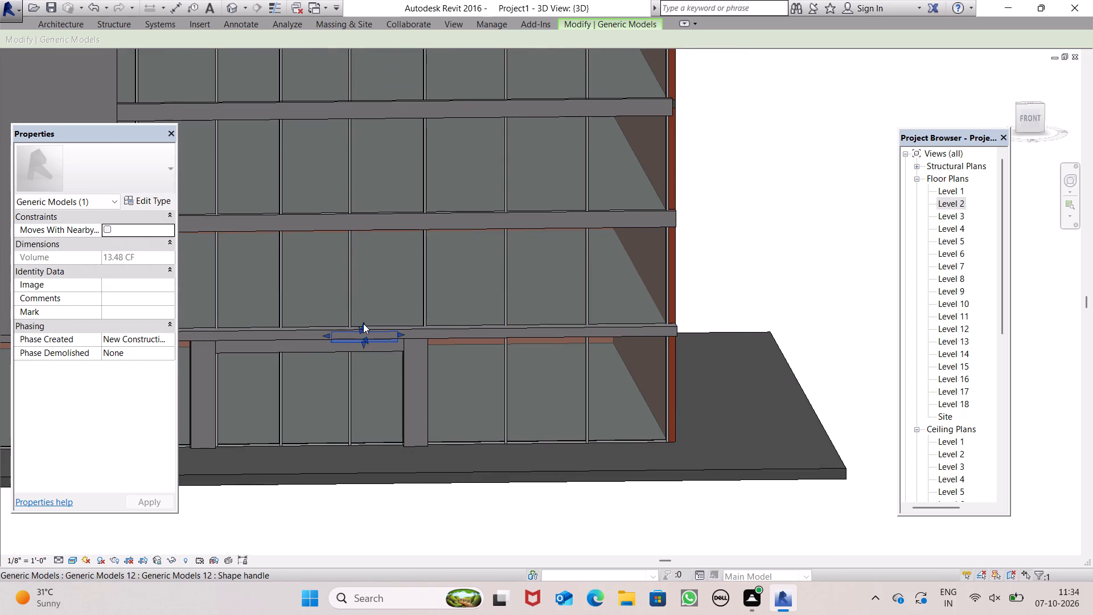
pyautogui.moveTo(363, 323); pyautogui.dragTo(375, 80)
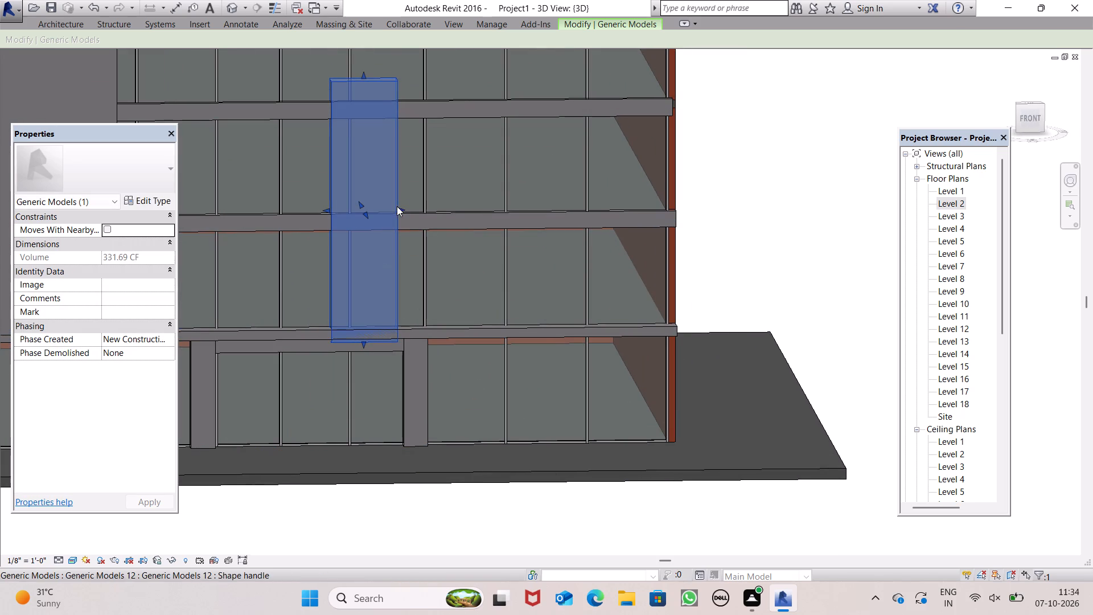
pyautogui.moveTo(399, 212); pyautogui.dragTo(612, 229)
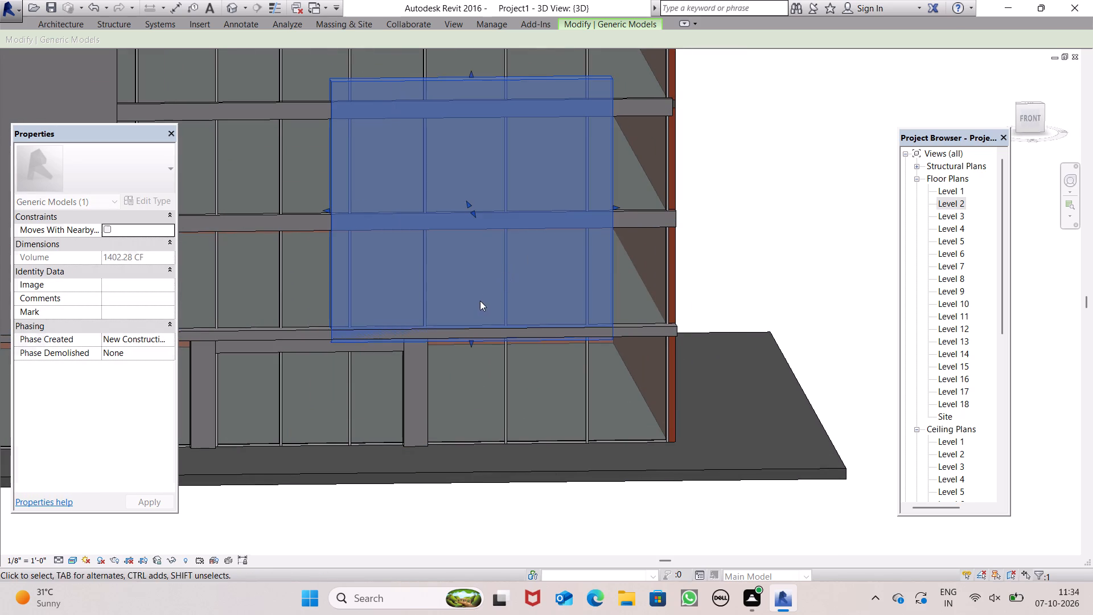
# Raise the bottom of the block above the entrance to the top of the lowest ledge.
pyautogui.moveTo(472, 342); pyautogui.dragTo(478, 331)
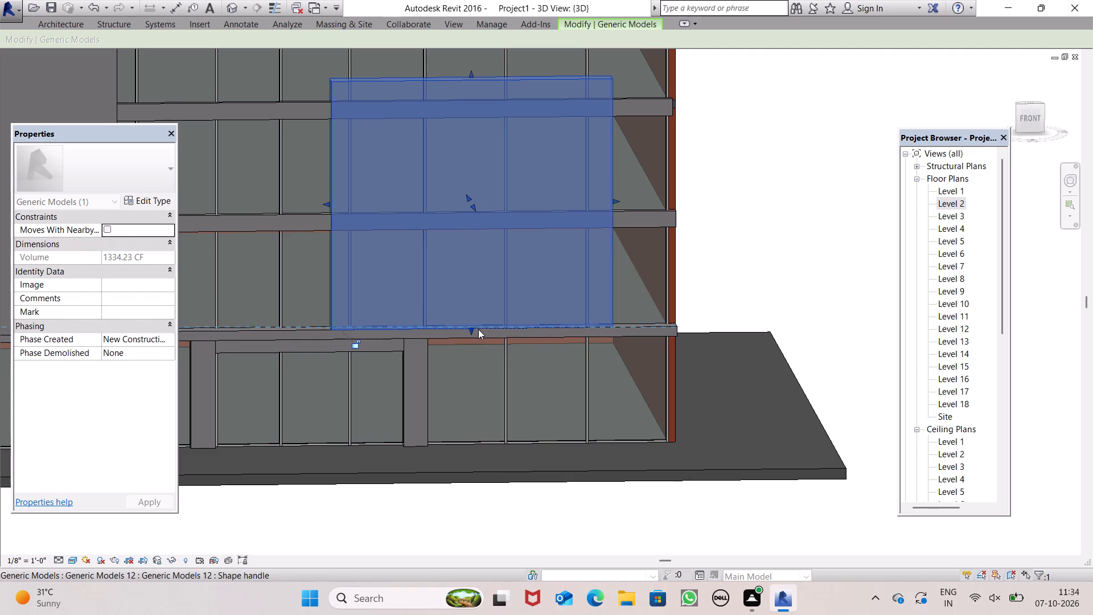
pyautogui.click(478, 329)
pyautogui.scroll(-8, 530, 297)
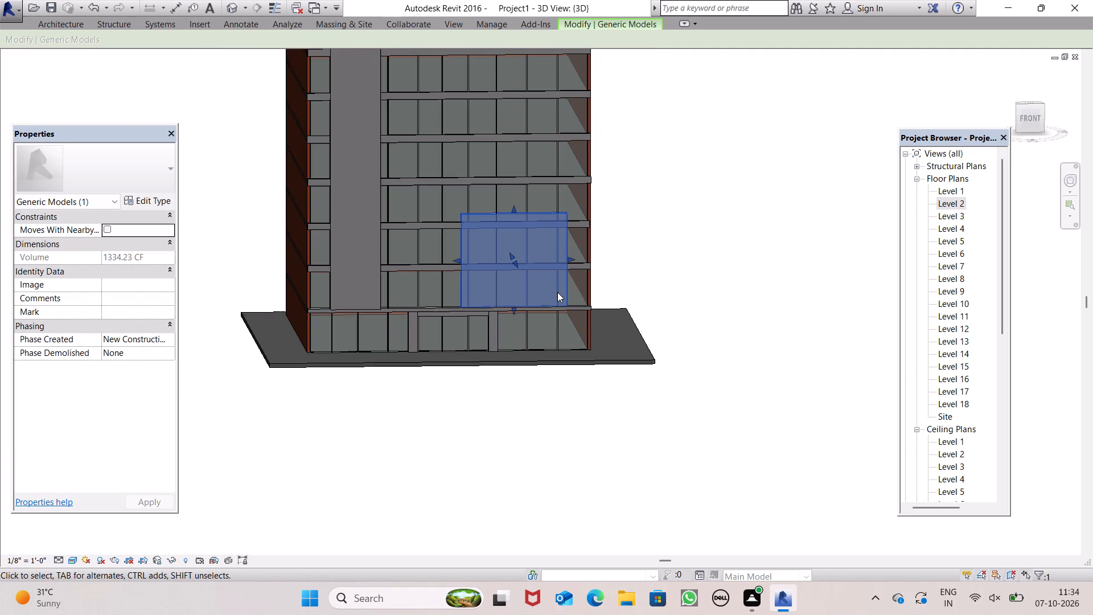
pyautogui.scroll(-2, 596, 289)
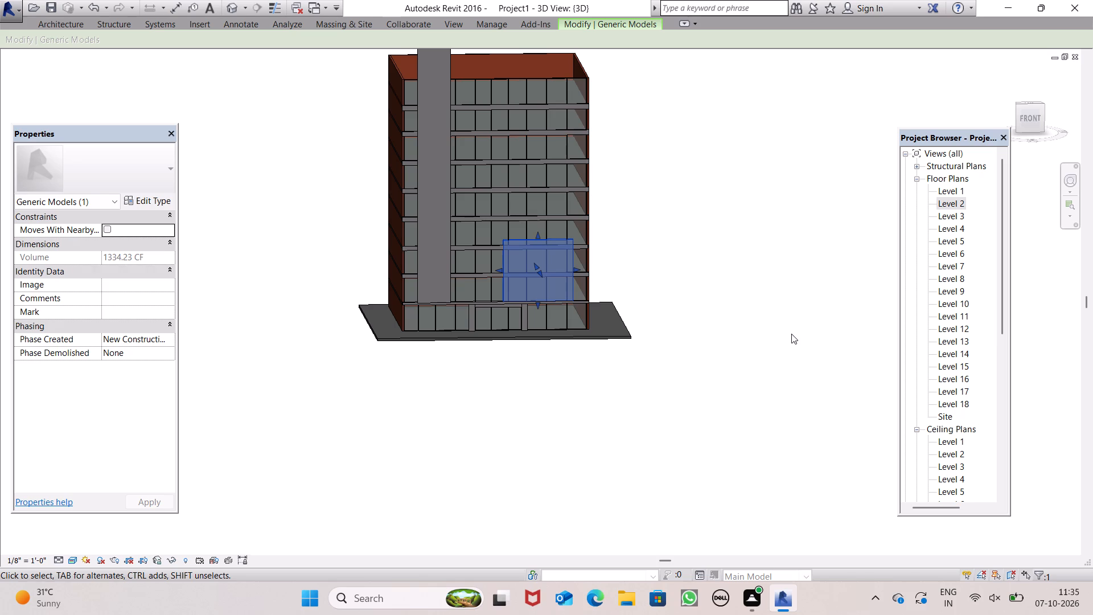
pyautogui.click(758, 298)
# Narrow the block by moving its left side in to about the entrance's right column.
pyautogui.scroll(5, 607, 296)
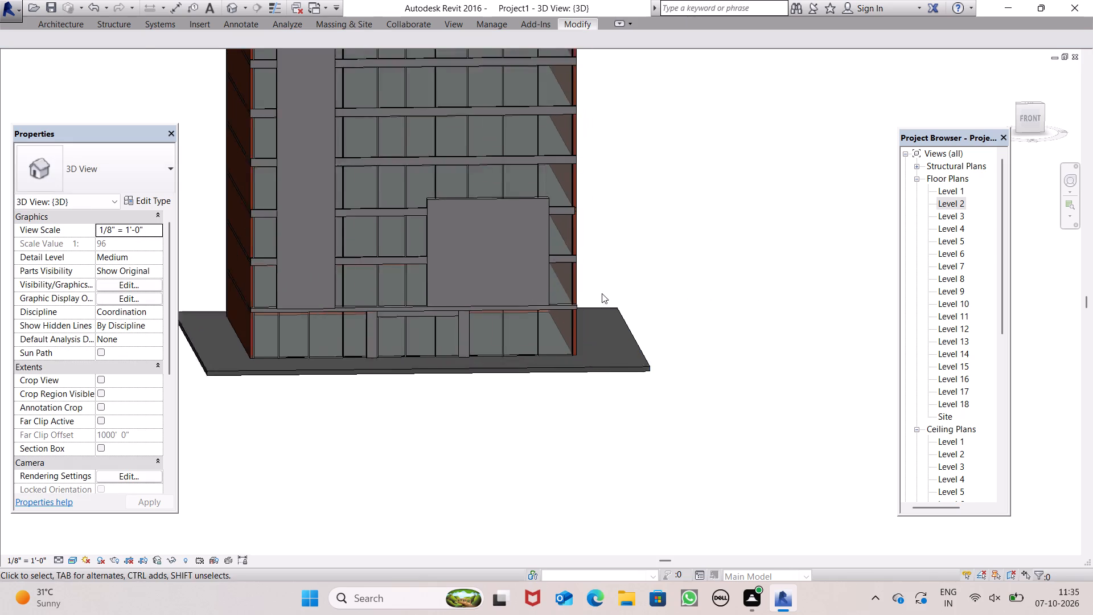
pyautogui.keyDown('shift'); pyautogui.moveTo(601, 335); pyautogui.dragTo(664, 407, button='middle'); pyautogui.keyUp('shift')
pyautogui.scroll(7, 508, 296)
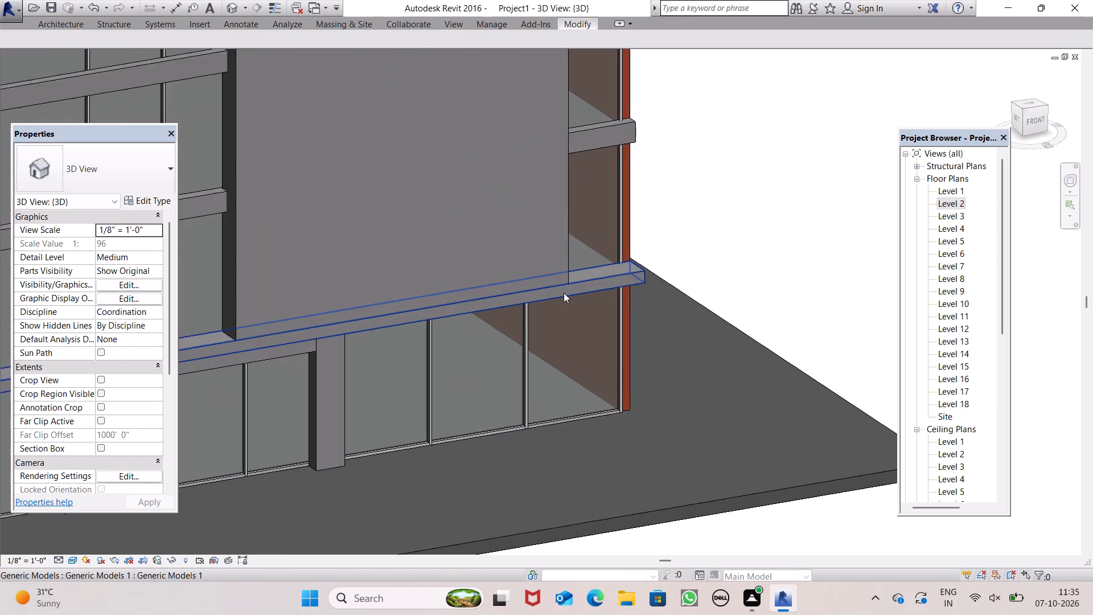
pyautogui.scroll(-7, 564, 293)
pyautogui.scroll(1, 590, 313)
pyautogui.keyDown('shift'); pyautogui.moveTo(589, 327); pyautogui.dragTo(651, 398, button='middle'); pyautogui.keyUp('shift')
pyautogui.scroll(3, 512, 326)
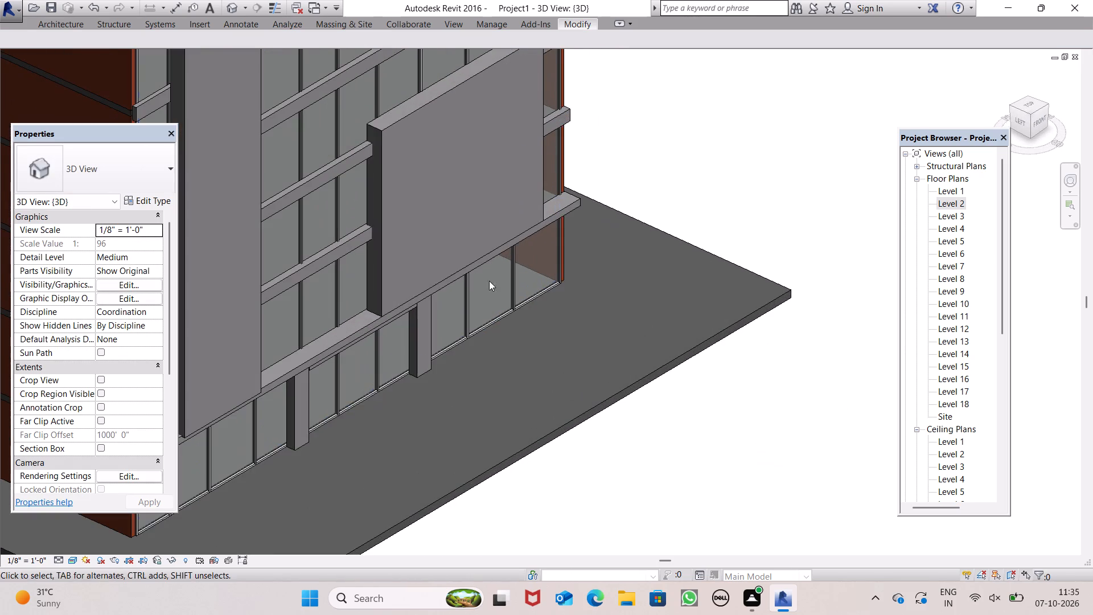
pyautogui.click(384, 284)
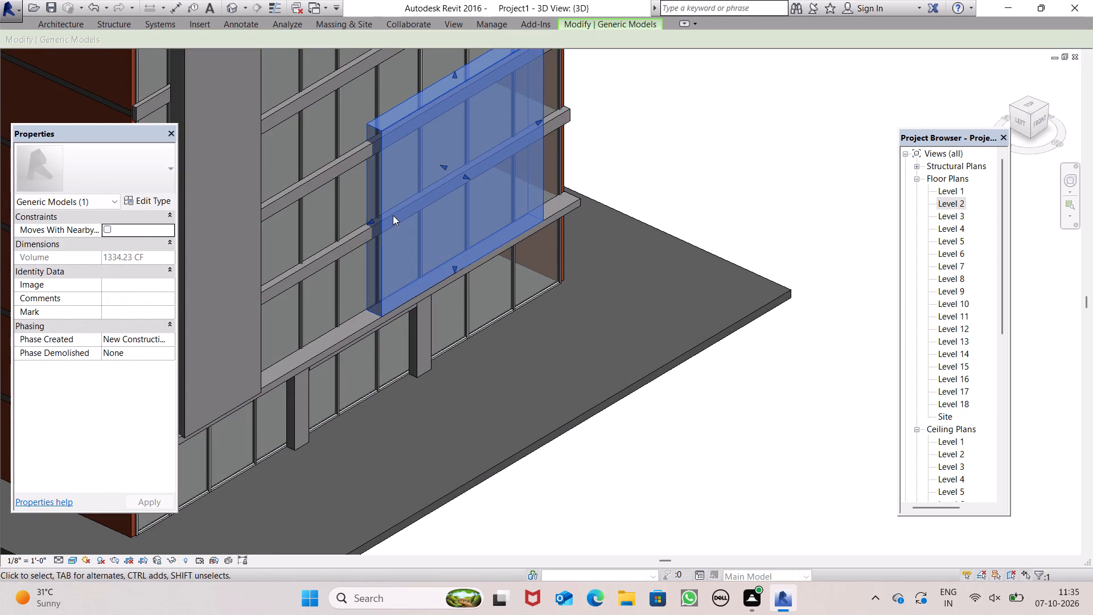
pyautogui.moveTo(369, 220); pyautogui.dragTo(432, 195)
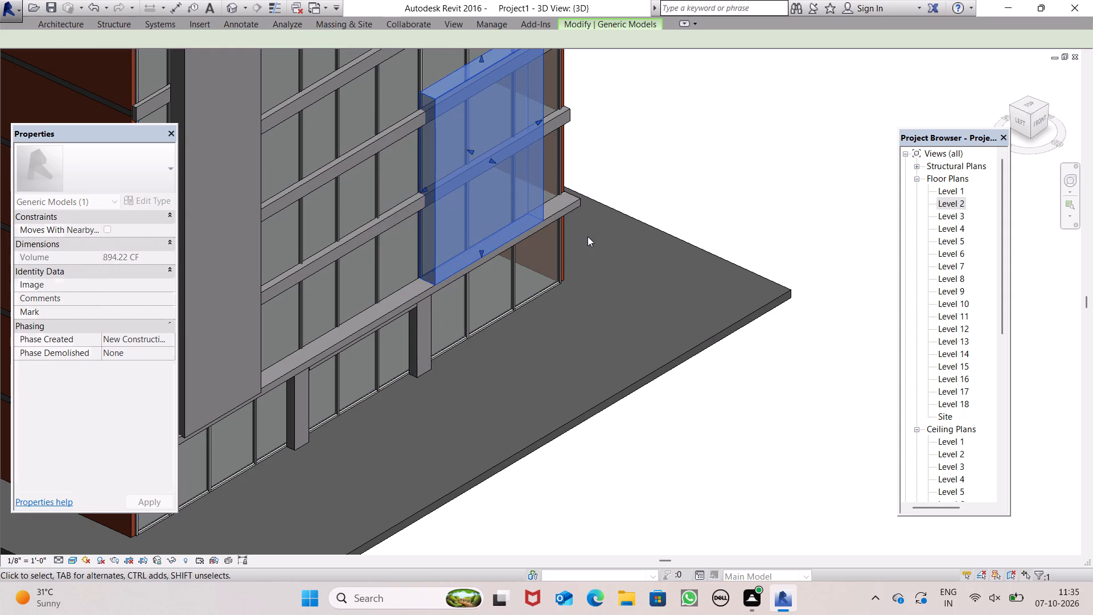
# Stretch the block's top up past the roof, level with the top of the tall slab near the facade's left end.
pyautogui.scroll(-6, 587, 236)
pyautogui.moveTo(677, 311); pyautogui.dragTo(488, 188, button='middle')
pyautogui.scroll(-7, 578, 241)
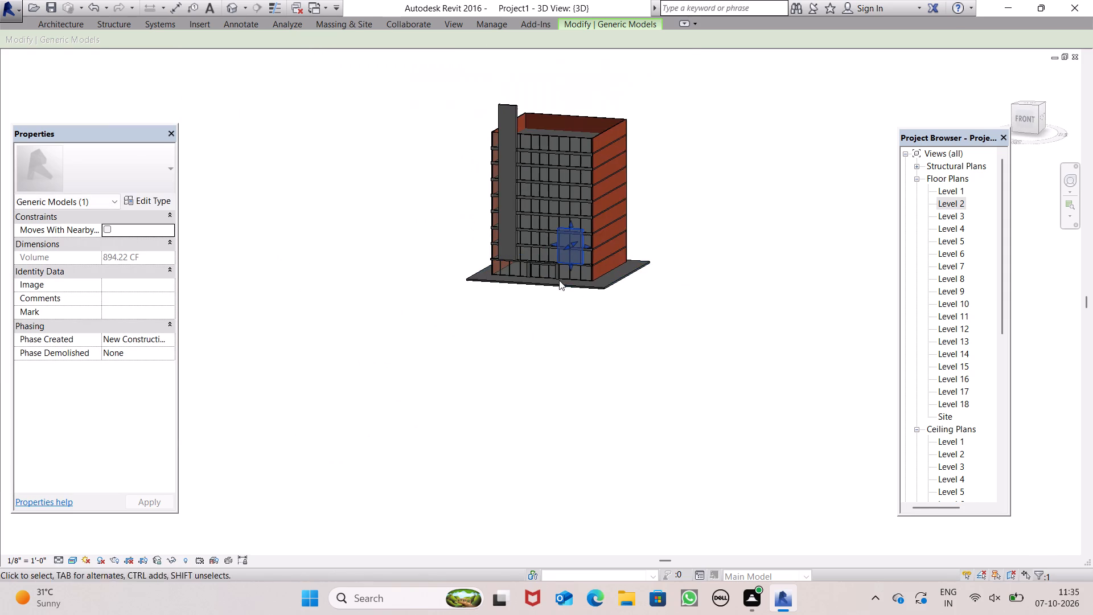
pyautogui.scroll(5, 493, 129)
pyautogui.moveTo(652, 281); pyautogui.dragTo(702, 260, button='middle')
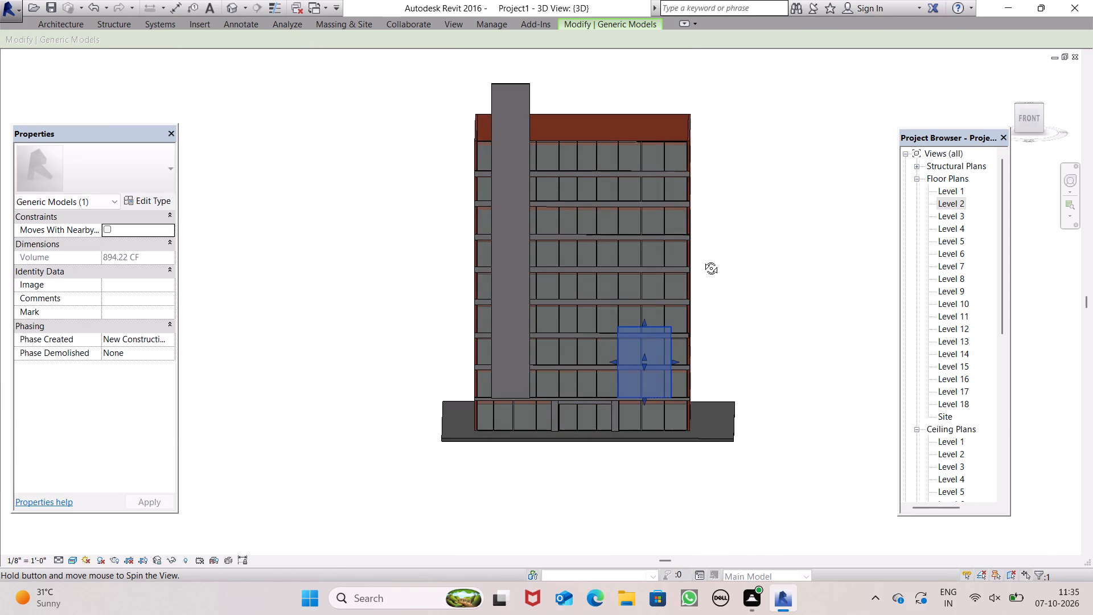
pyautogui.moveTo(702, 260); pyautogui.dragTo(701, 260, button='middle')
pyautogui.keyDown('shift'); pyautogui.scroll(1, 702, 260); pyautogui.keyUp('shift')
pyautogui.moveTo(643, 317); pyautogui.dragTo(631, 192)
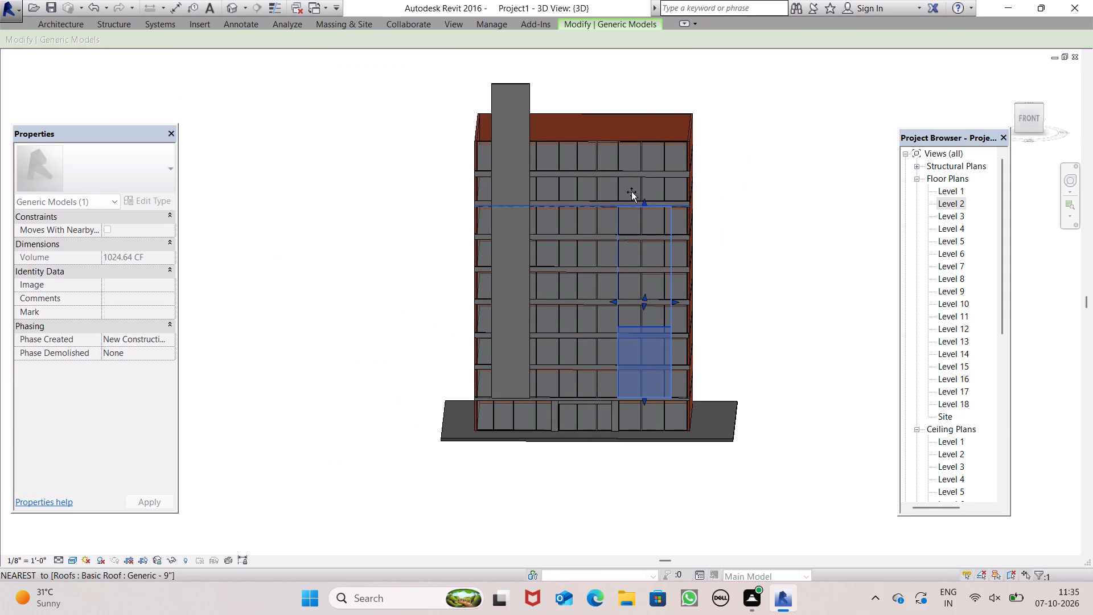
pyautogui.moveTo(631, 192); pyautogui.dragTo(624, 80)
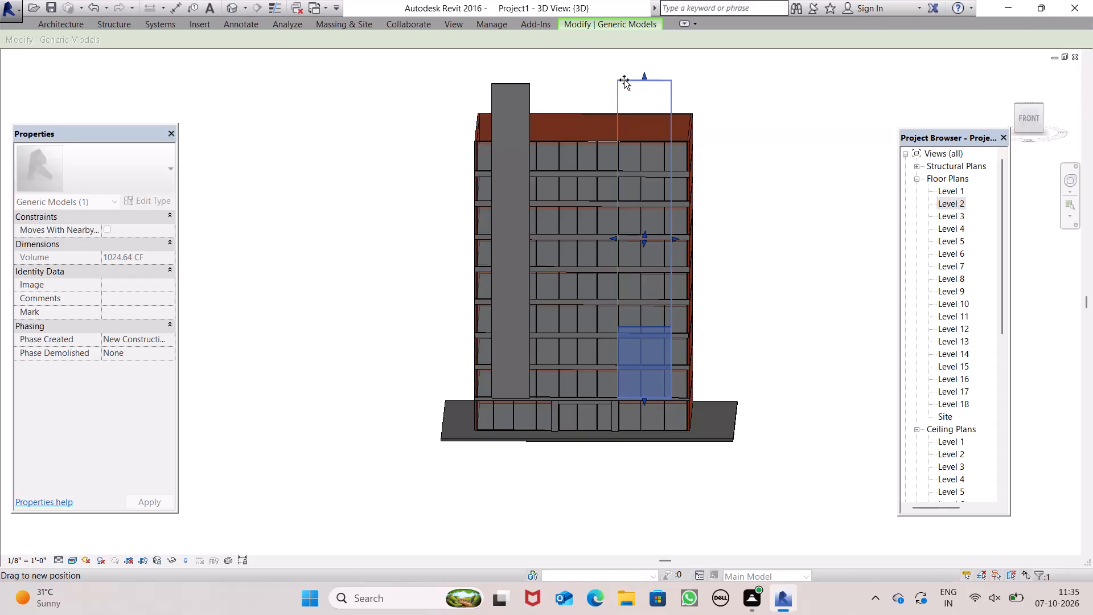
pyautogui.moveTo(624, 80); pyautogui.dragTo(624, 84)
pyautogui.click(844, 250)
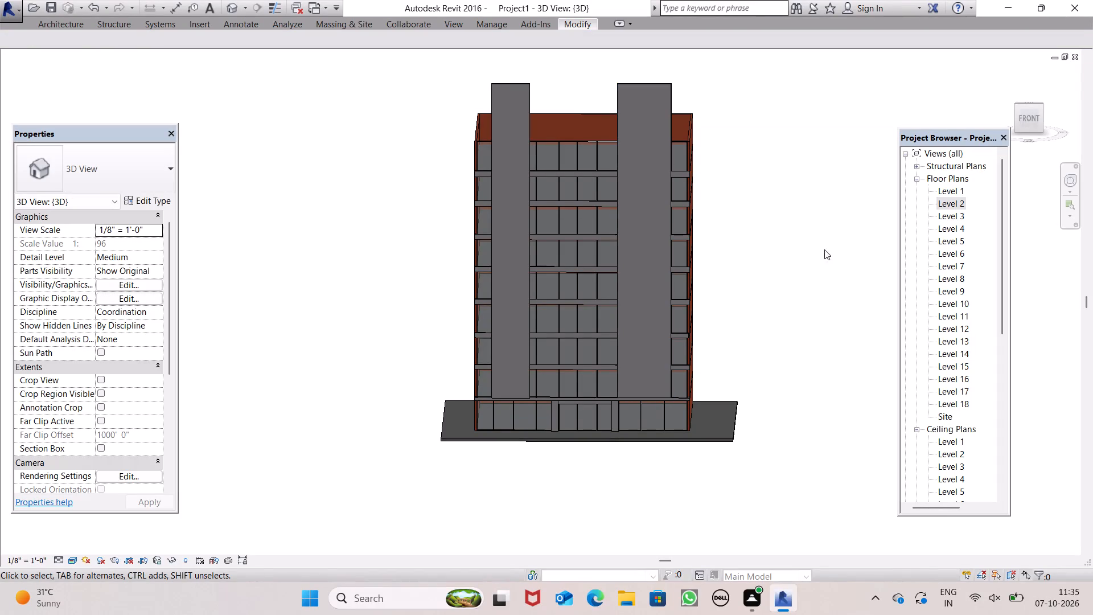
# Move the new tall slab's right side slightly inward, away from the facade's right end.
pyautogui.scroll(1, 693, 404)
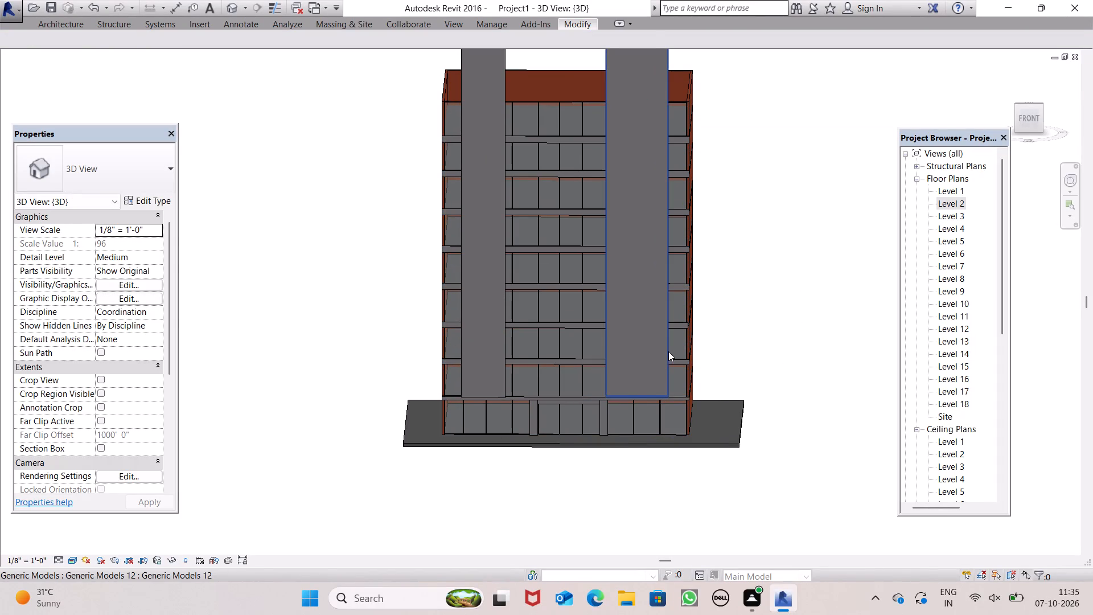
pyautogui.click(668, 351)
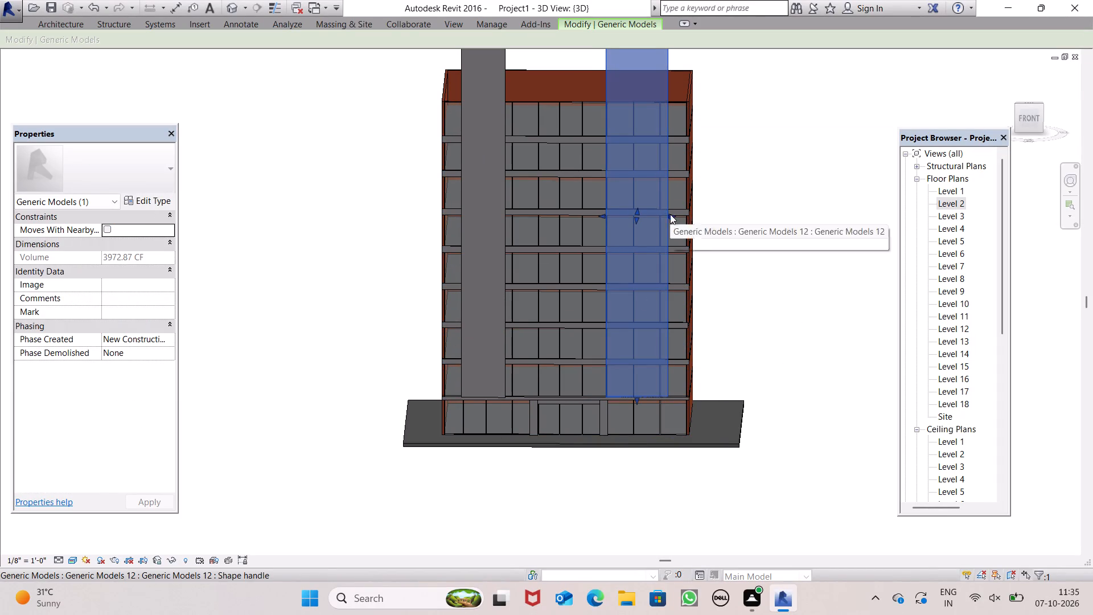
pyautogui.moveTo(671, 217); pyautogui.dragTo(657, 220)
pyautogui.click(768, 267)
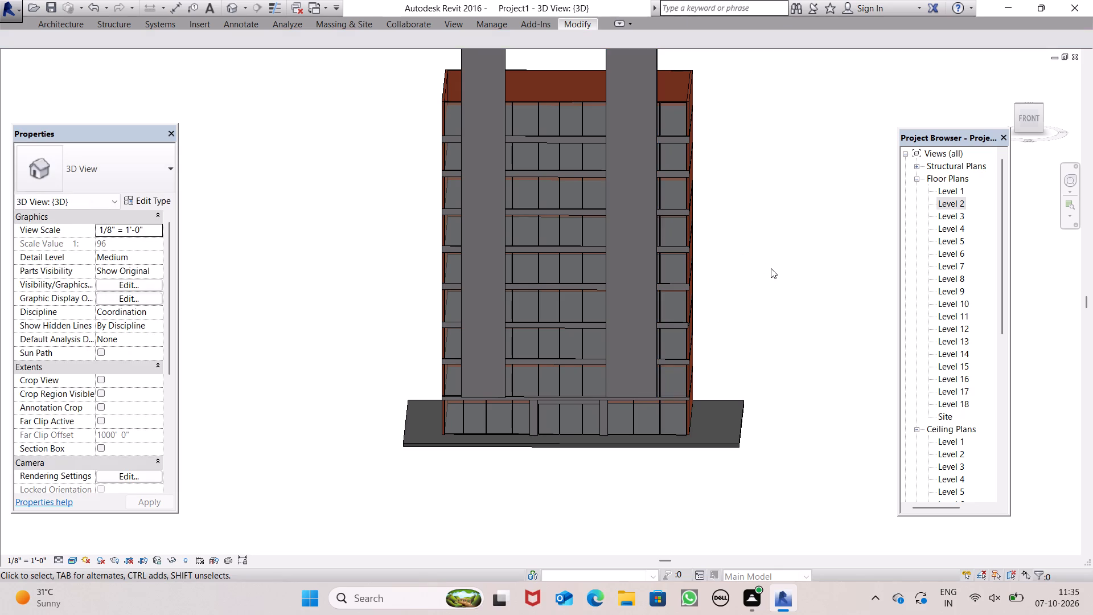
# Examine the two tall slabs on the building in the 3D view, from the front and both front corners.
pyautogui.scroll(-3, 771, 261)
pyautogui.moveTo(791, 293); pyautogui.dragTo(804, 273, button='middle')
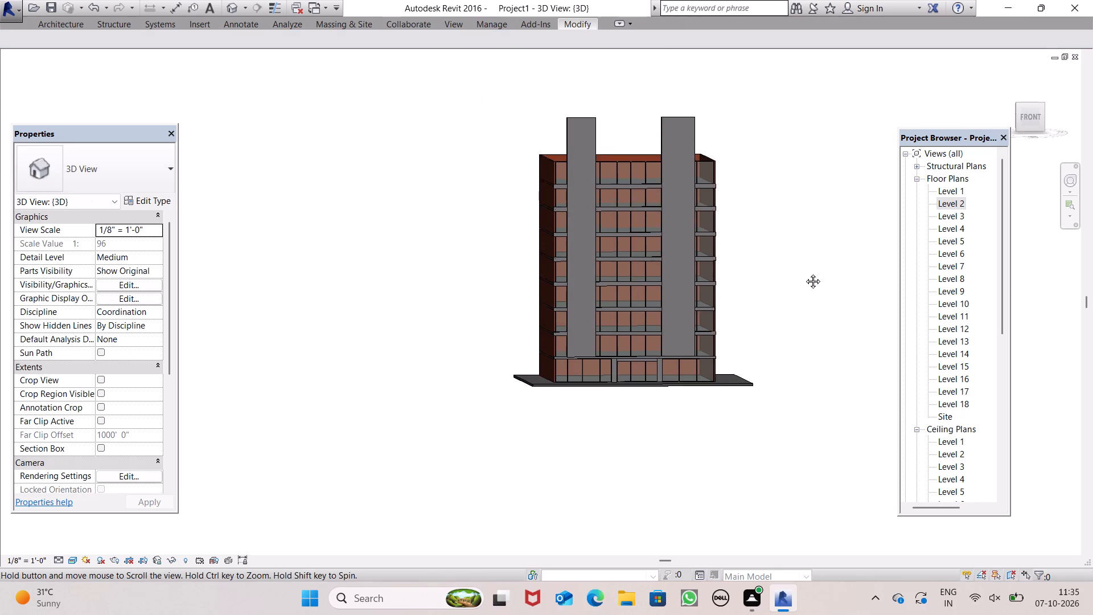
pyautogui.moveTo(804, 273); pyautogui.dragTo(800, 305, button='middle')
pyautogui.scroll(-2, 779, 269)
pyautogui.moveTo(810, 317); pyautogui.dragTo(774, 360, button='middle')
pyautogui.scroll(1, 774, 360)
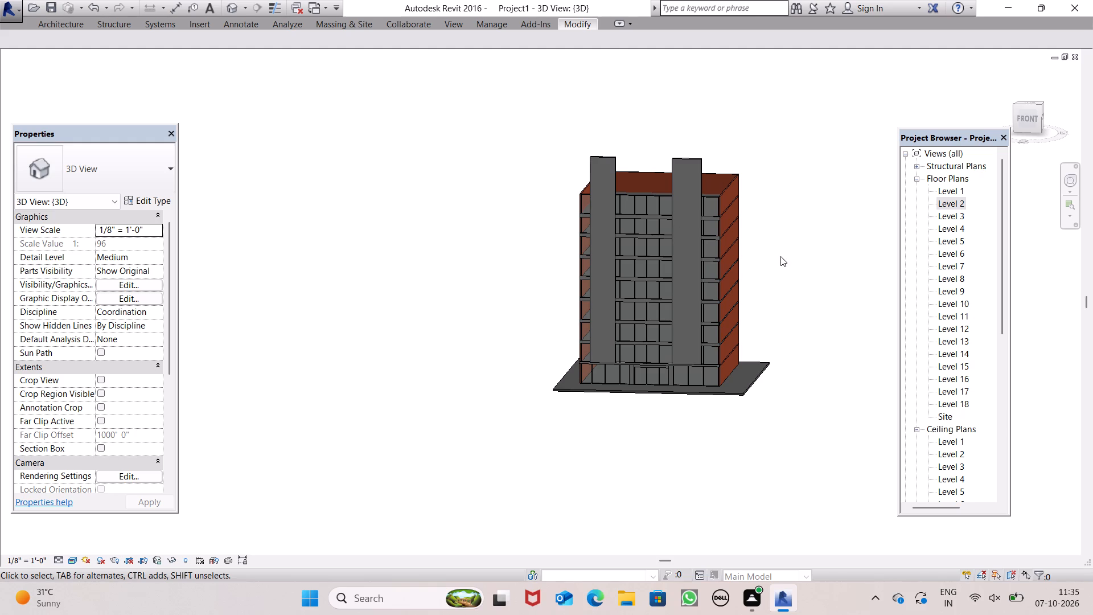
pyautogui.scroll(1, 833, 376)
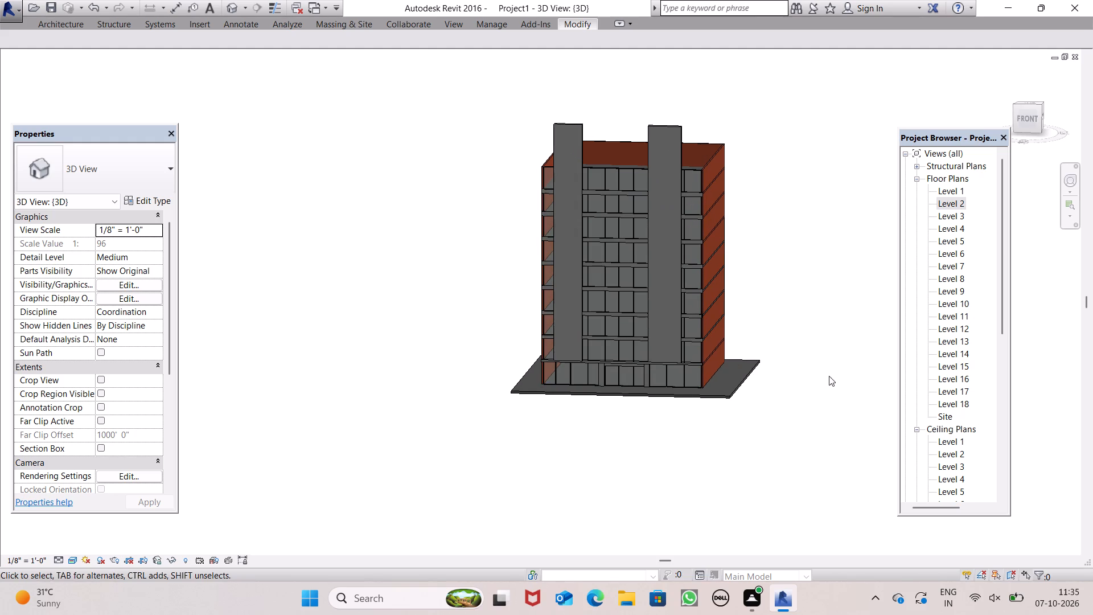
pyautogui.keyDown('shift'); pyautogui.moveTo(631, 333); pyautogui.dragTo(517, 420, button='middle'); pyautogui.keyUp('shift')
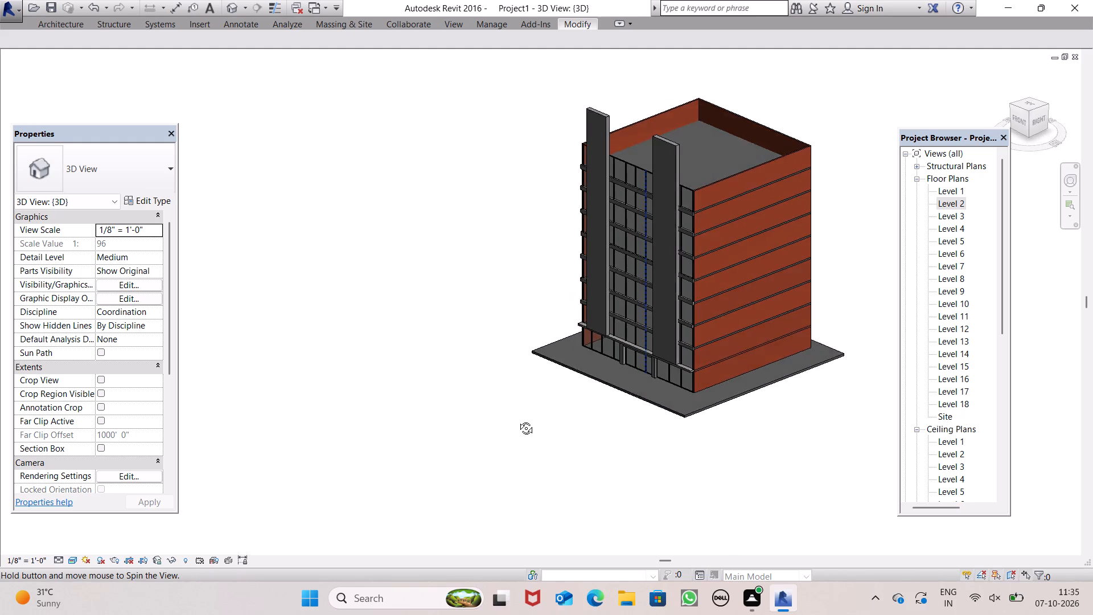
pyautogui.keyDown('shift'); pyautogui.moveTo(517, 420); pyautogui.dragTo(689, 466, button='middle'); pyautogui.keyUp('shift')
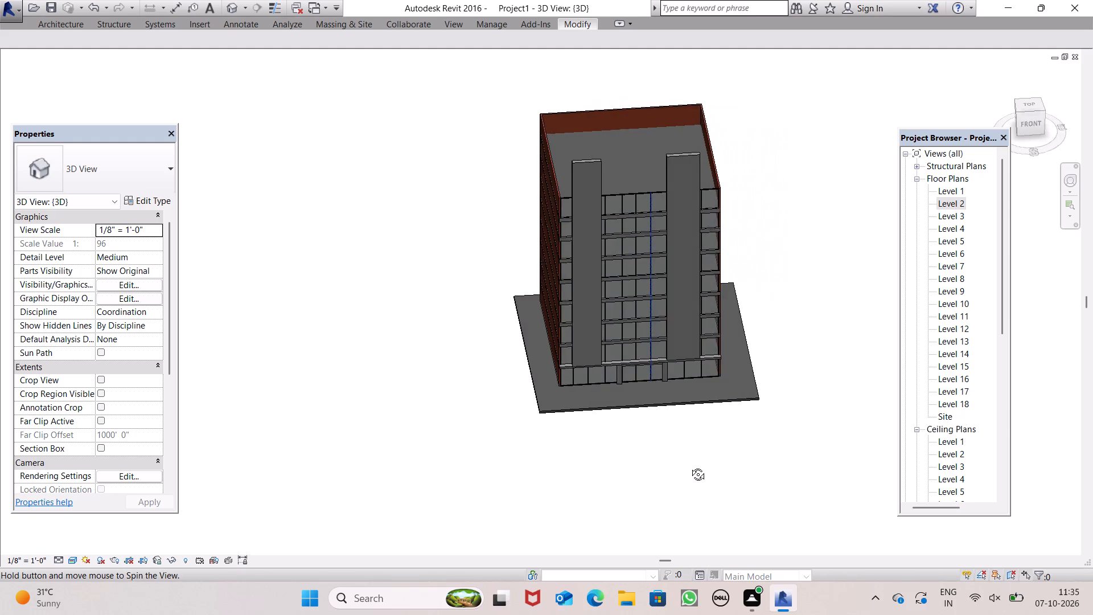
pyautogui.keyDown('shift'); pyautogui.moveTo(689, 466); pyautogui.dragTo(746, 420, button='middle'); pyautogui.keyUp('shift')
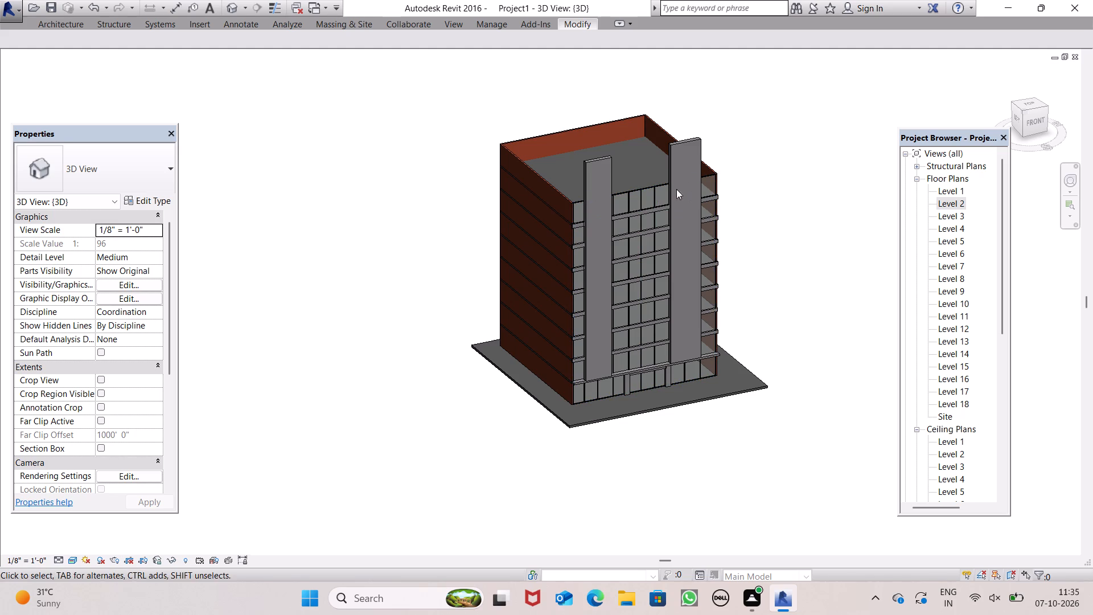
pyautogui.scroll(-1, 796, 157)
pyautogui.keyDown('shift'); pyautogui.moveTo(821, 219); pyautogui.dragTo(741, 180, button='middle'); pyautogui.keyUp('shift')
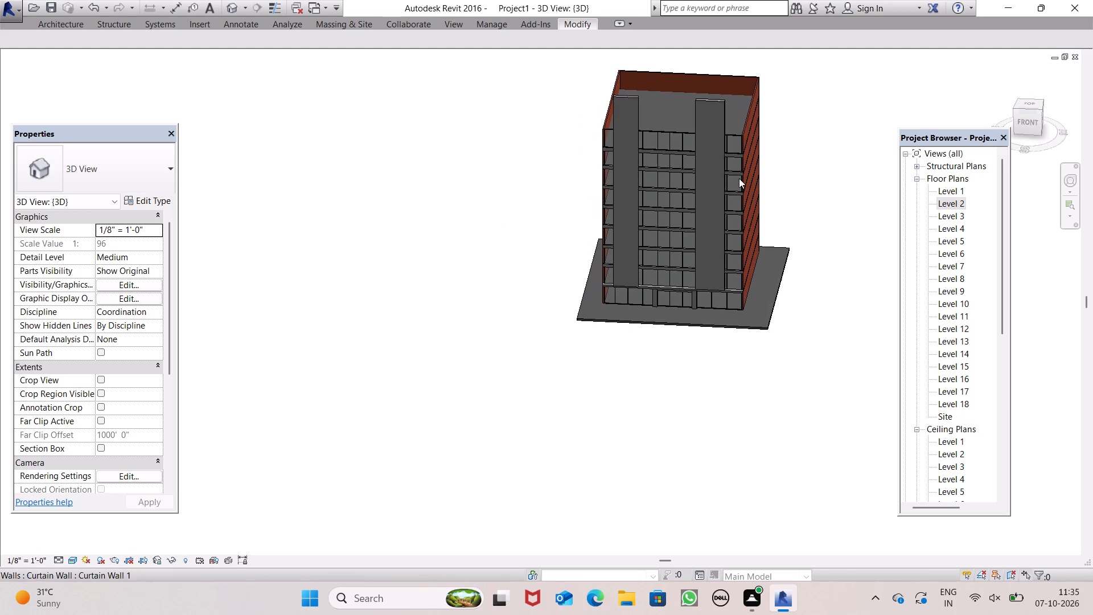
# Move the right-hand slab's left side slightly inward, narrowing it to about the left-hand slab's width.
pyautogui.scroll(6, 730, 172)
pyautogui.scroll(-1, 710, 305)
pyautogui.keyDown('shift'); pyautogui.moveTo(740, 347); pyautogui.dragTo(799, 322, button='middle'); pyautogui.keyUp('shift')
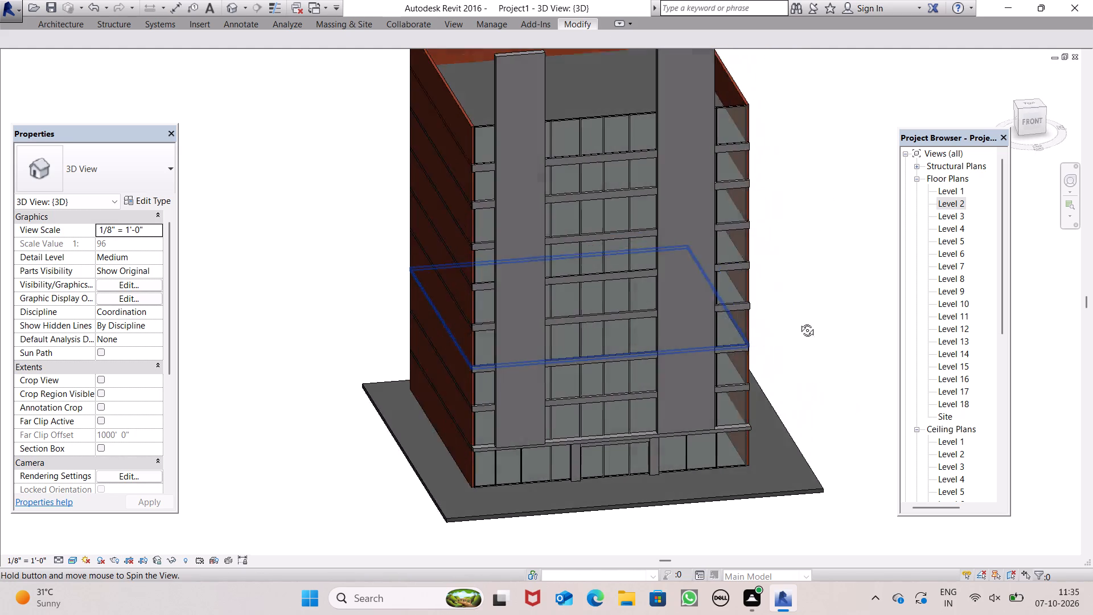
pyautogui.keyDown('shift'); pyautogui.moveTo(799, 322); pyautogui.dragTo(809, 309, button='middle'); pyautogui.keyUp('shift')
pyautogui.scroll(5, 726, 252)
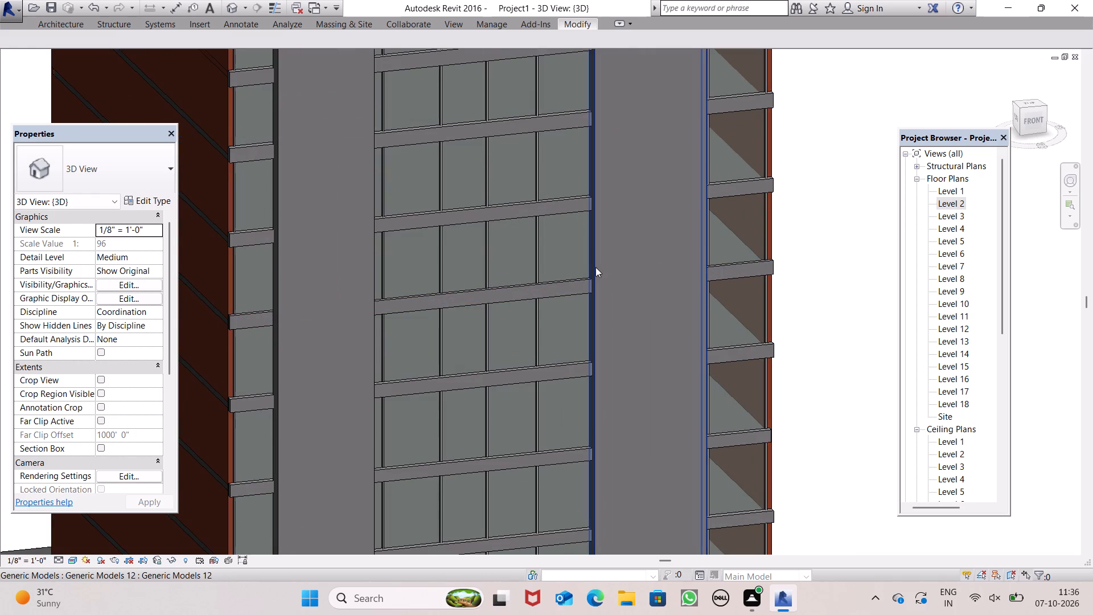
pyautogui.click(595, 267)
pyautogui.moveTo(587, 211); pyautogui.dragTo(591, 211)
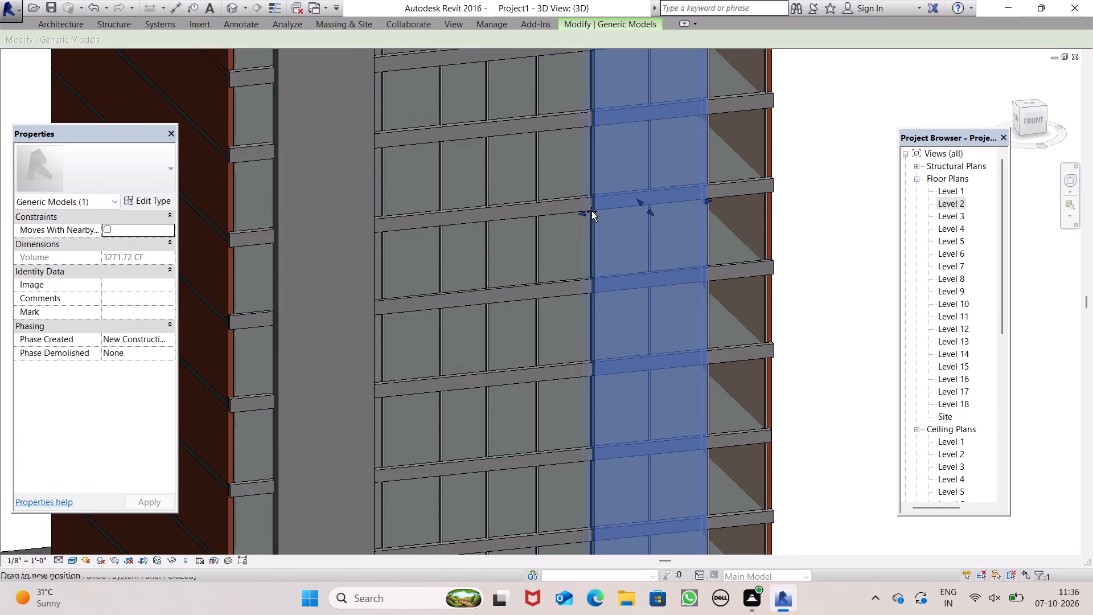
pyautogui.moveTo(591, 211); pyautogui.dragTo(611, 211)
pyautogui.click(611, 211)
pyautogui.scroll(-8, 588, 240)
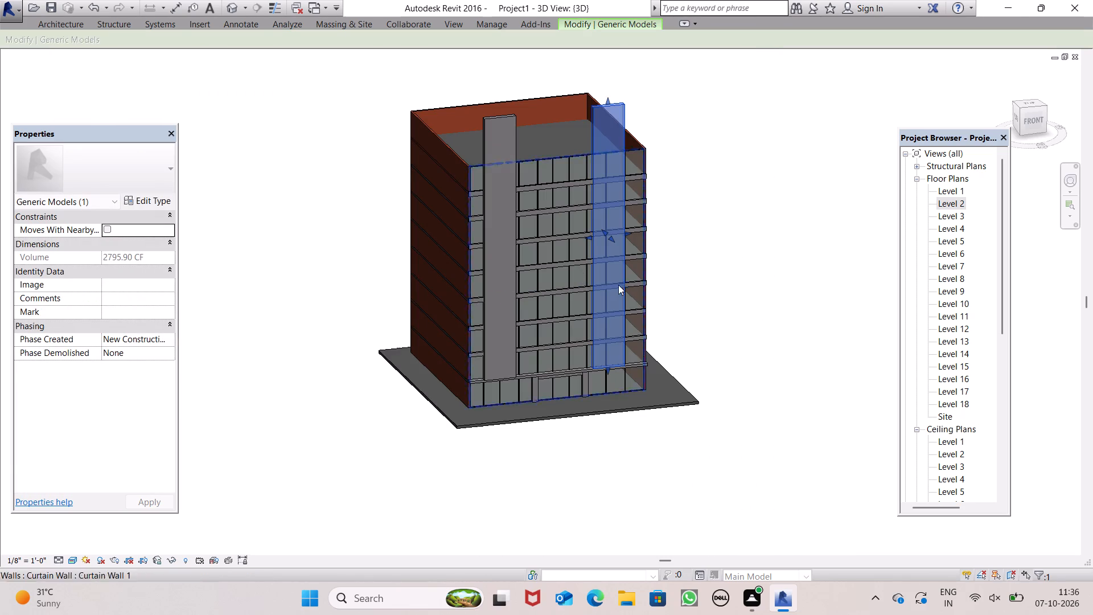
pyautogui.click(704, 281)
# Examine the pair of slabs from the front and the right corner, including their tops projecting above the roof.
pyautogui.moveTo(714, 328); pyautogui.dragTo(645, 288, button='middle')
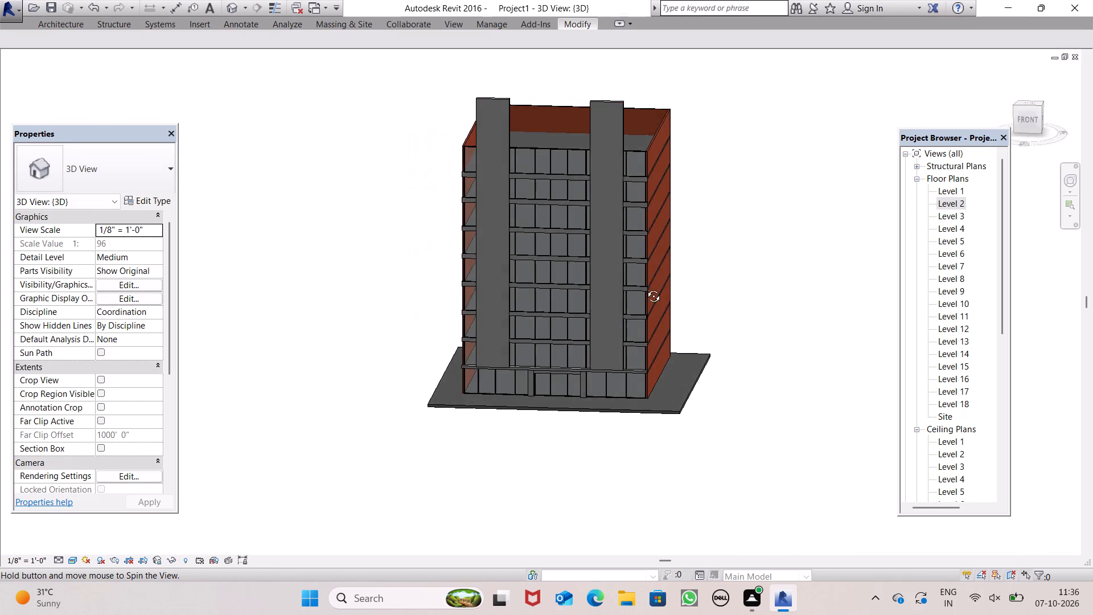
pyautogui.moveTo(645, 288); pyautogui.dragTo(656, 241, button='middle')
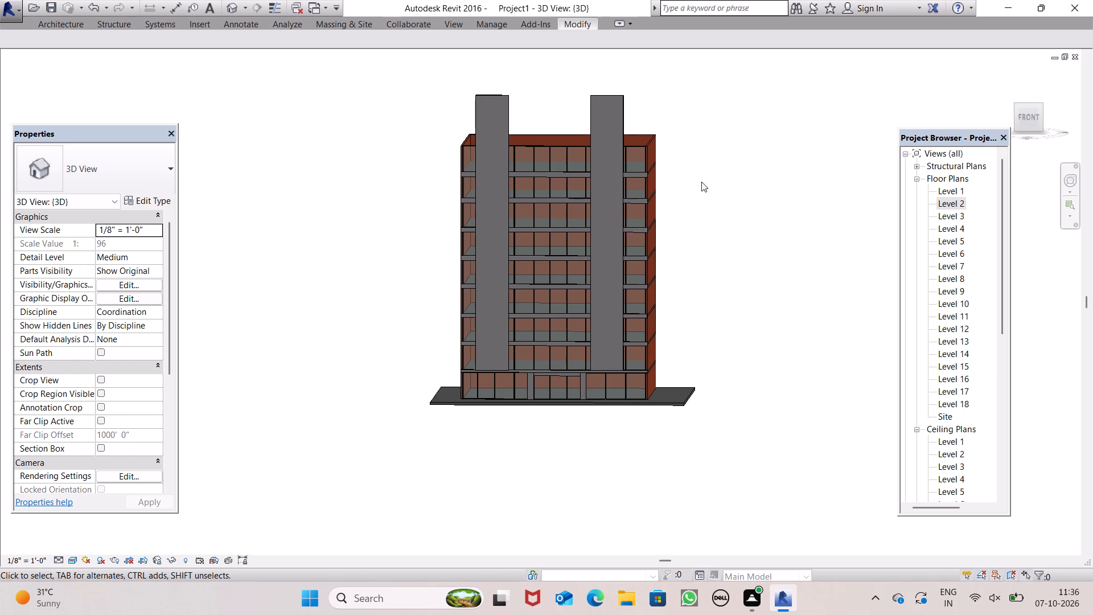
pyautogui.scroll(-2, 702, 188)
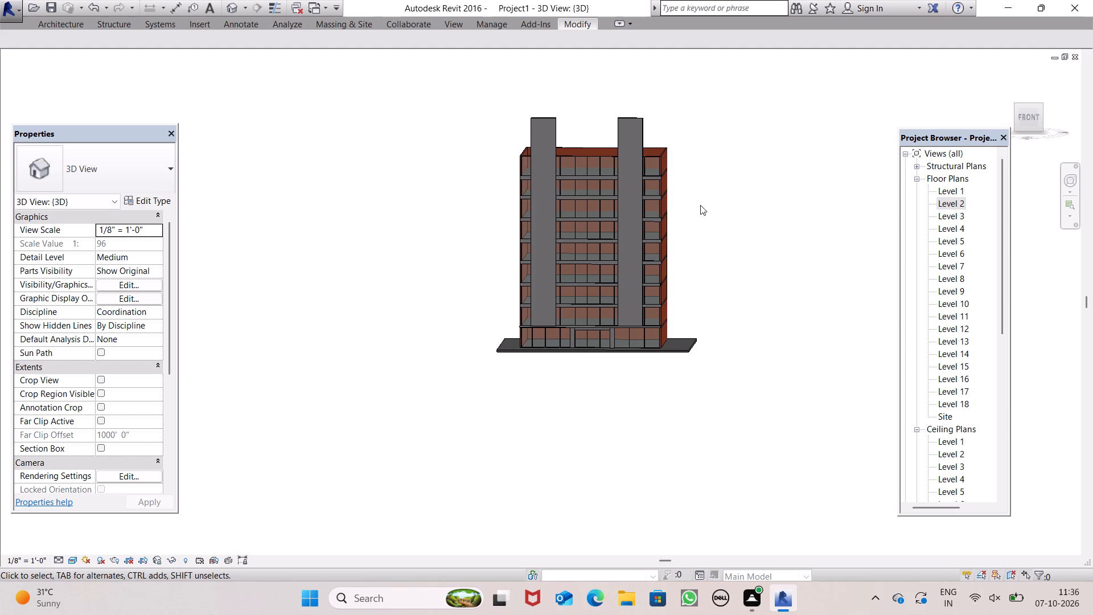
pyautogui.scroll(1, 700, 205)
pyautogui.scroll(1, 659, 125)
pyautogui.scroll(-3, 653, 131)
pyautogui.moveTo(702, 206); pyautogui.dragTo(738, 272, button='middle')
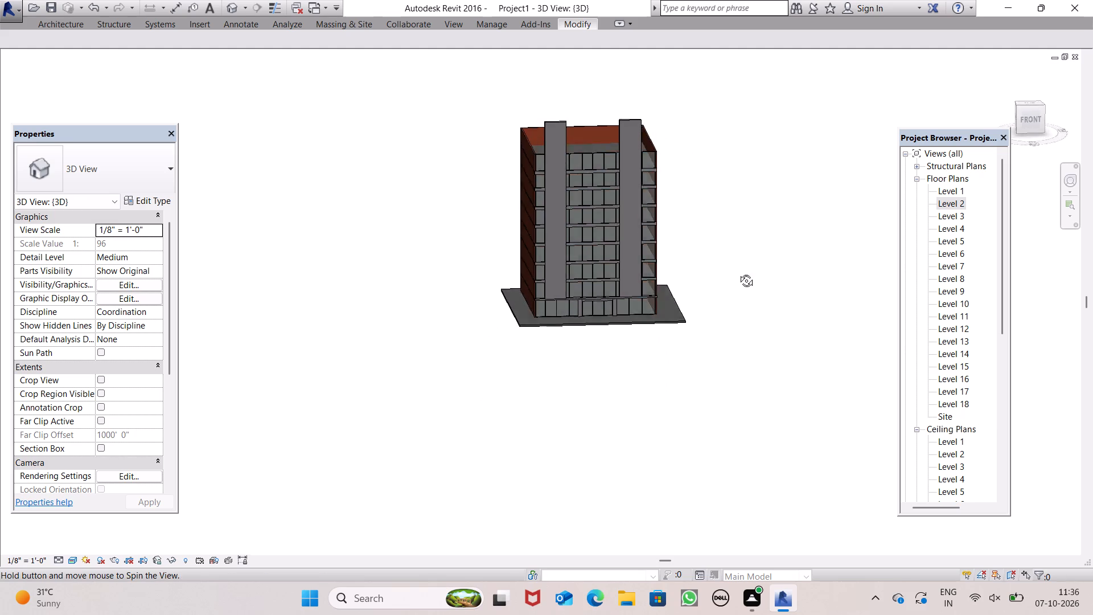
pyautogui.moveTo(738, 272); pyautogui.dragTo(667, 274, button='middle')
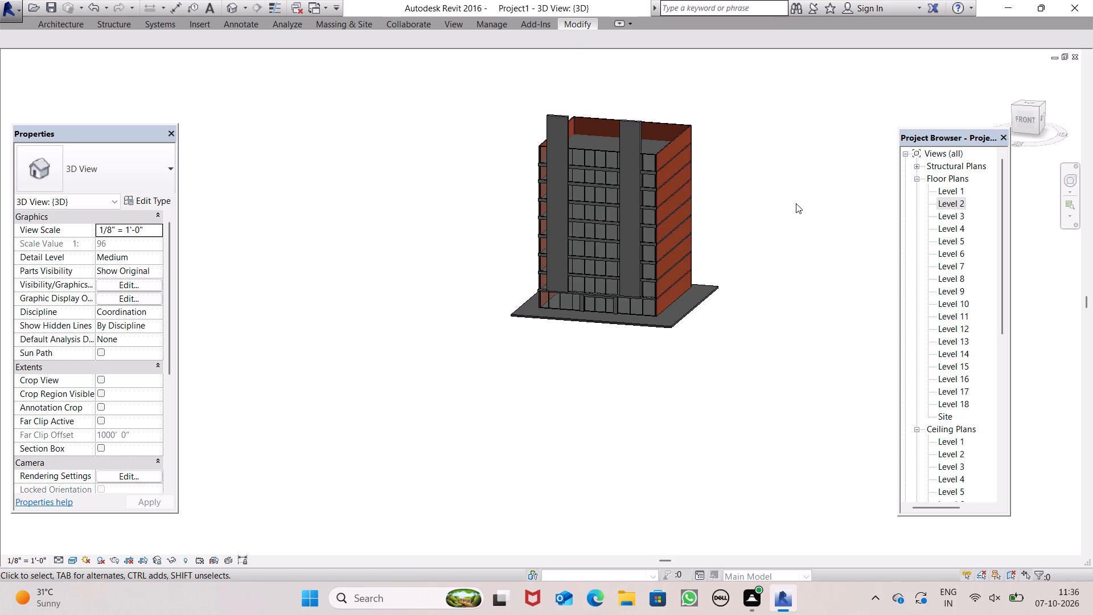
pyautogui.moveTo(789, 231); pyautogui.dragTo(821, 190, button='middle')
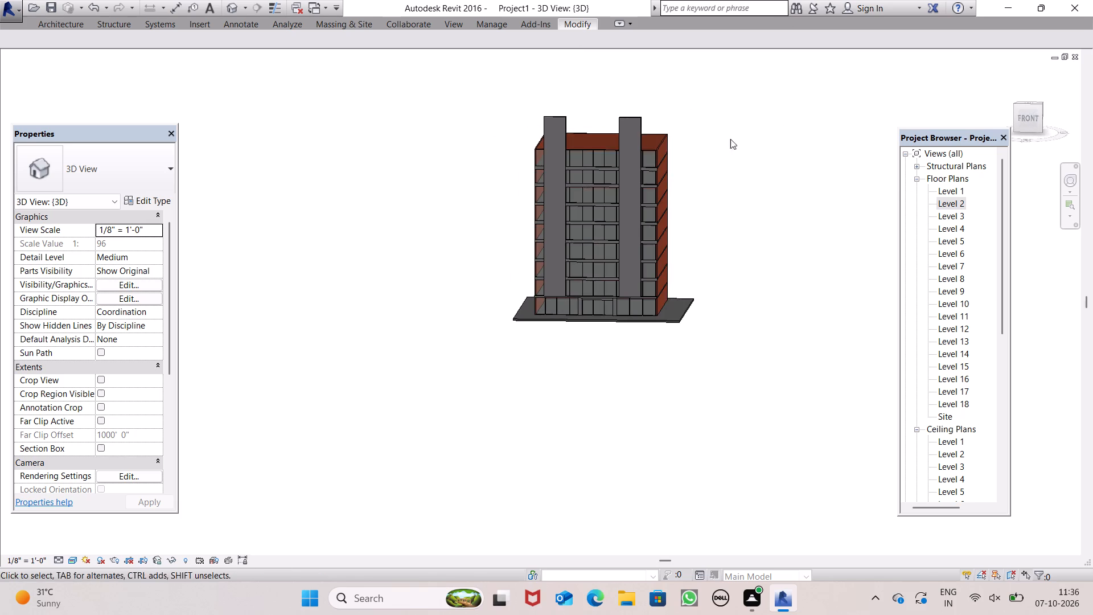
pyautogui.scroll(3, 645, 141)
pyautogui.scroll(1, 594, 122)
pyautogui.moveTo(593, 122); pyautogui.dragTo(455, 163, button='middle')
pyautogui.scroll(4, 532, 64)
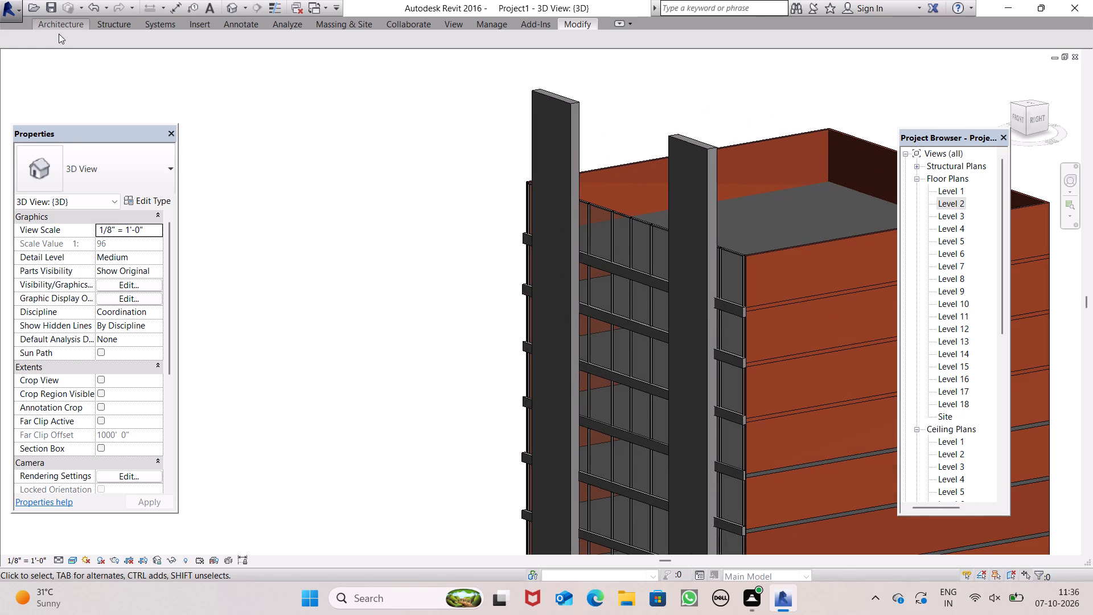
# Start a new in-place model component in the Generic Models category, keeping the suggested name.
pyautogui.click(59, 22)
pyautogui.click(168, 85)
pyautogui.click(167, 81)
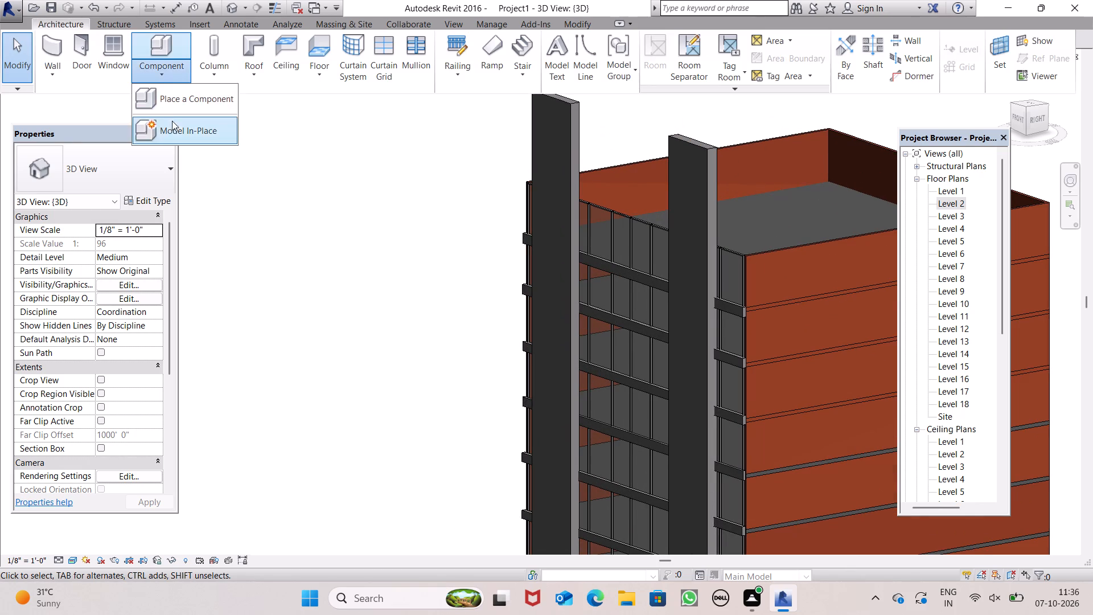
pyautogui.click(173, 127)
pyautogui.scroll(-7, 534, 262)
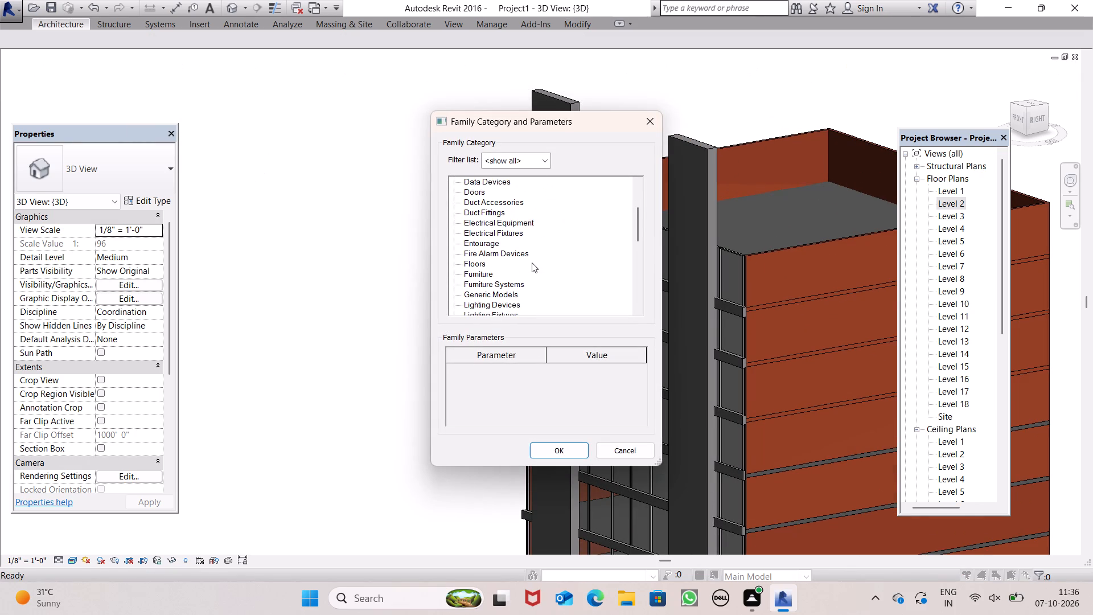
pyautogui.scroll(-1, 532, 263)
pyautogui.click(479, 284)
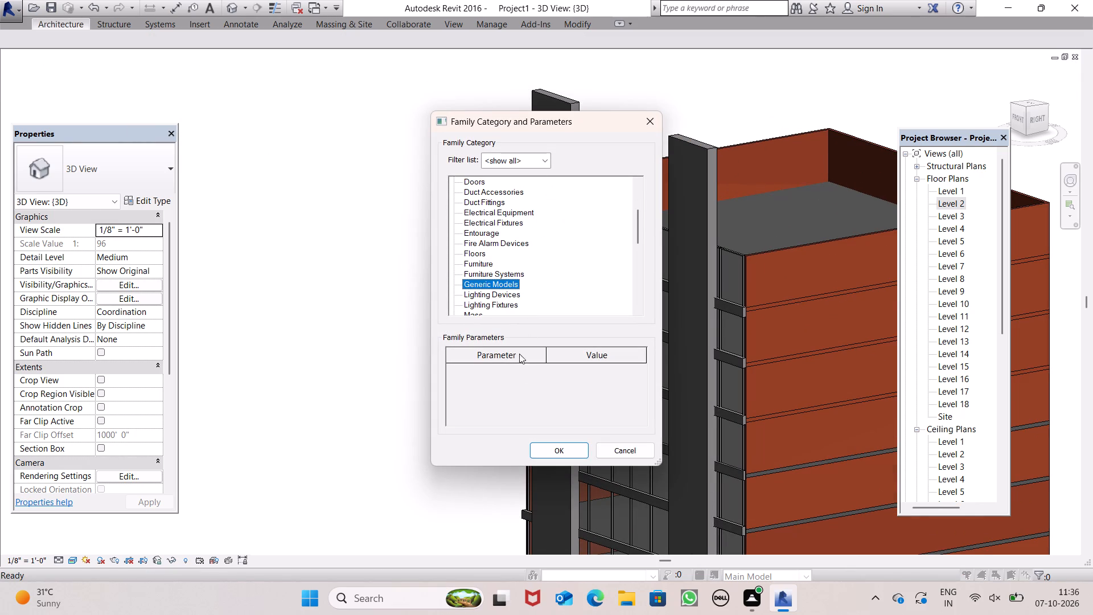
pyautogui.click(572, 452)
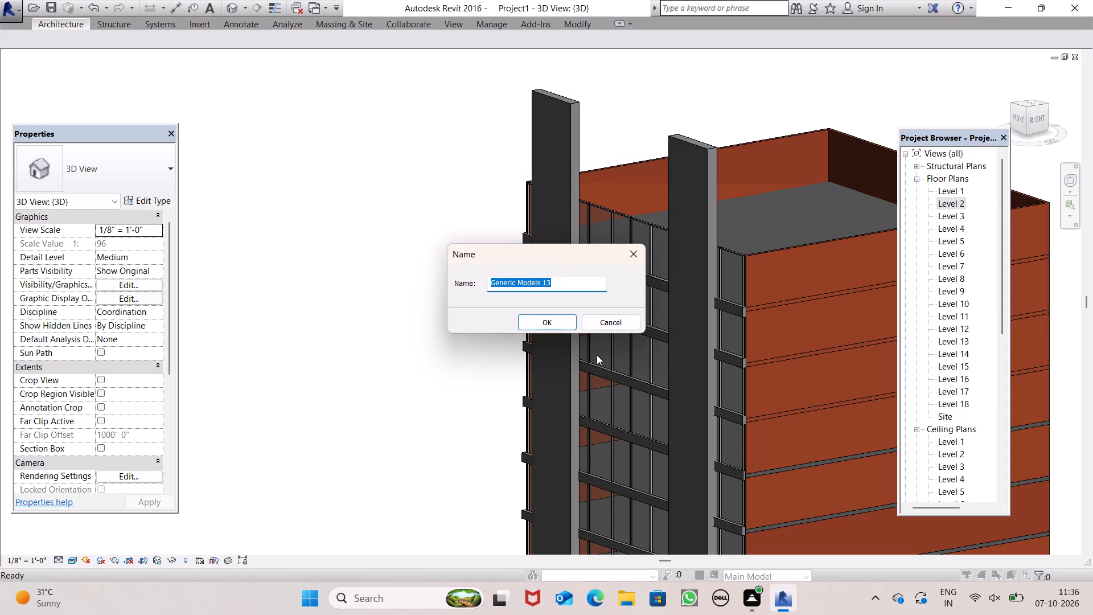
pyautogui.click(555, 323)
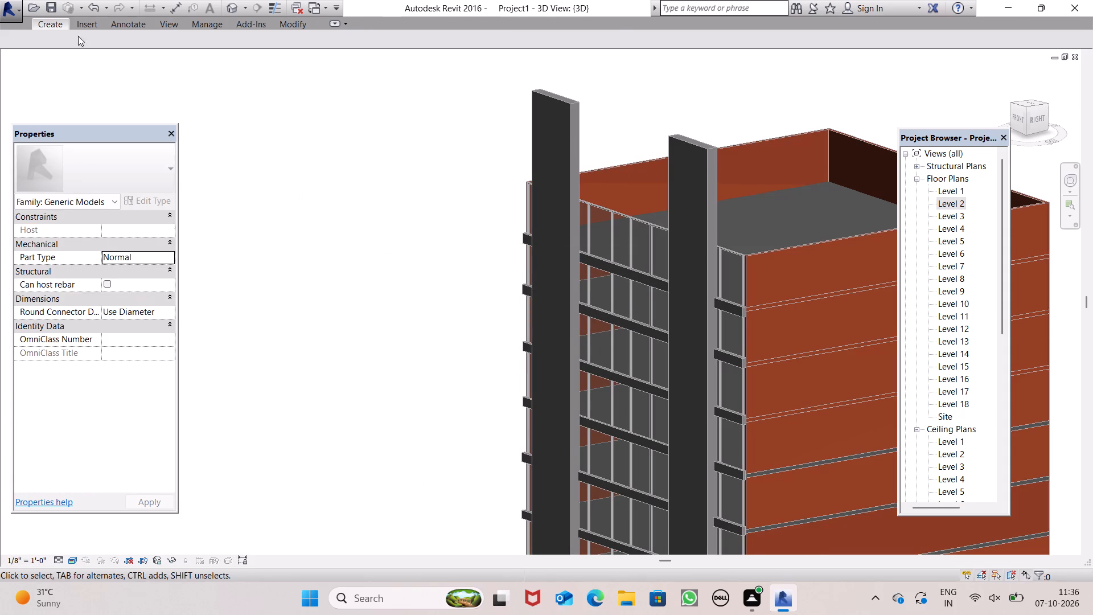
# Extrude a rectangle of about 4'-9" by 2'-4", 1' deep, at the left-hand slab's top inner corner and finish the in-place model.
pyautogui.click(55, 30)
pyautogui.click(43, 27)
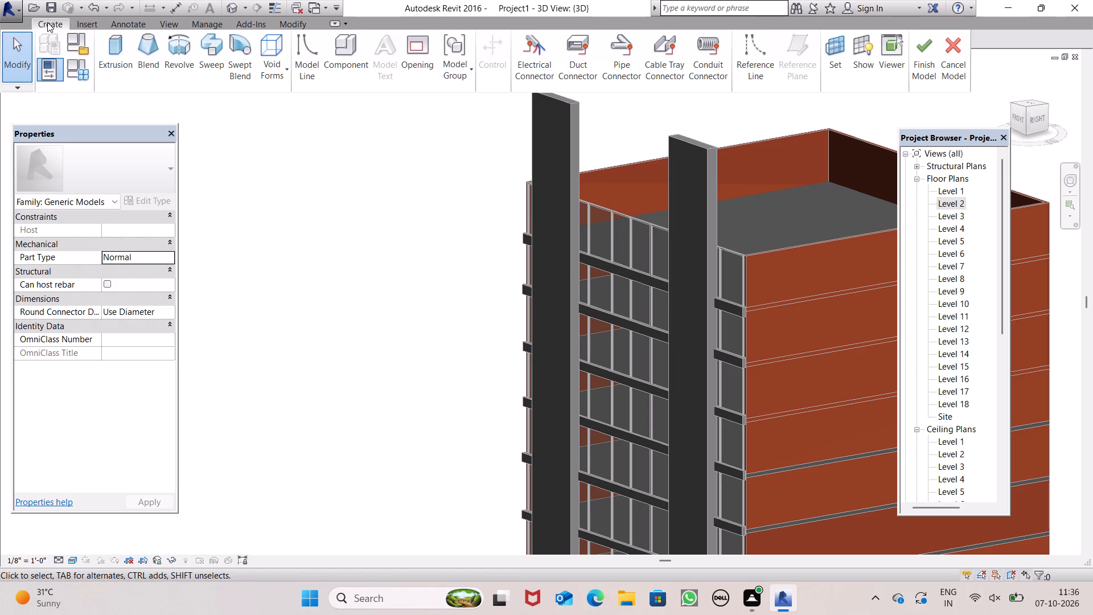
pyautogui.click(123, 34)
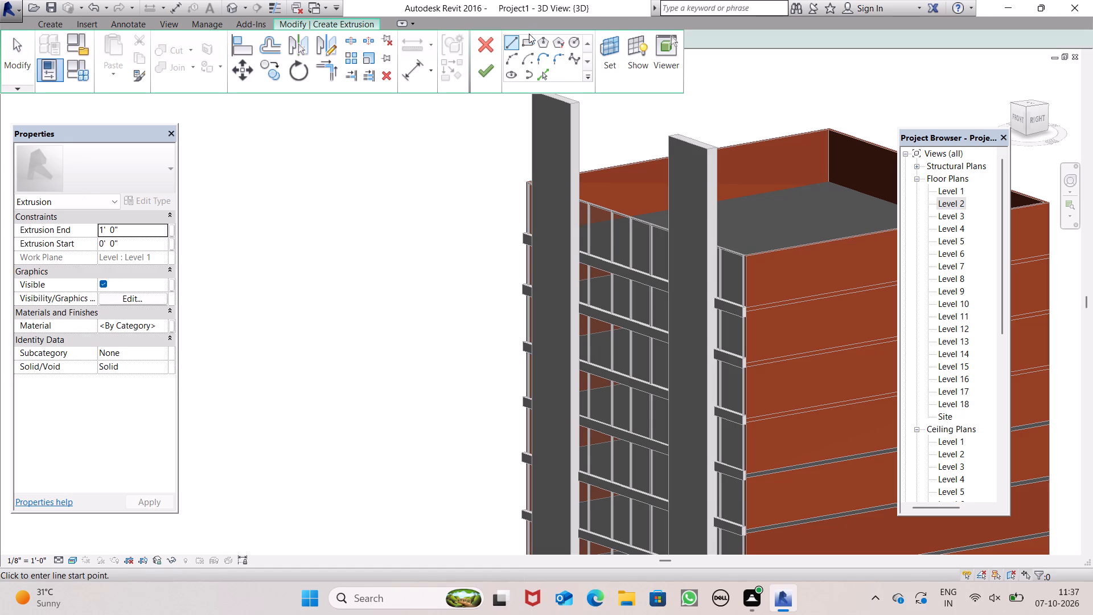
pyautogui.click(529, 43)
pyautogui.scroll(3, 635, 235)
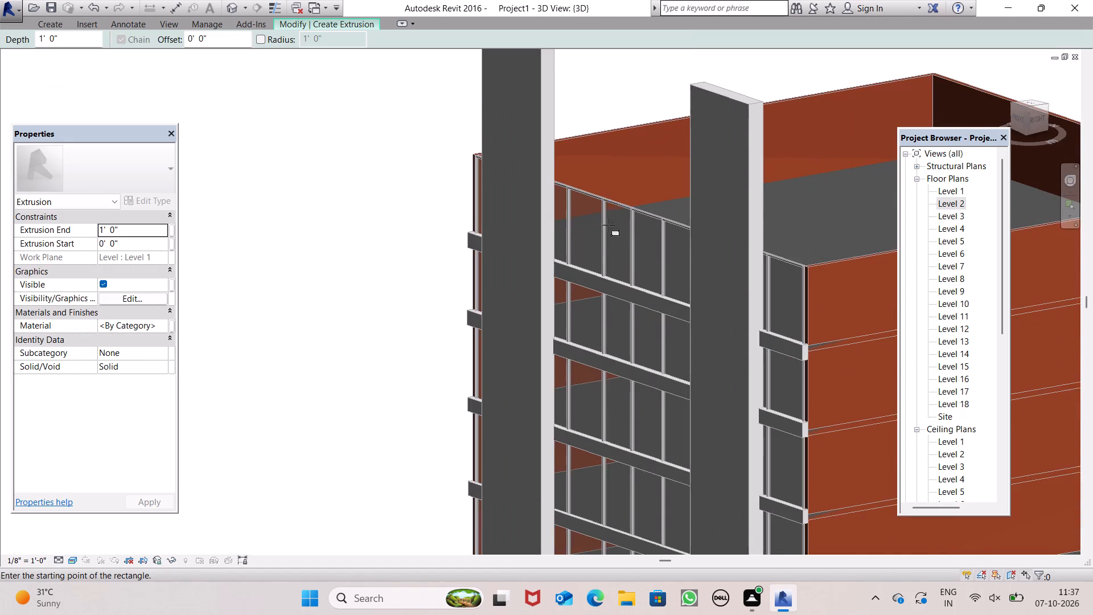
pyautogui.scroll(-4, 609, 225)
pyautogui.scroll(11, 593, 132)
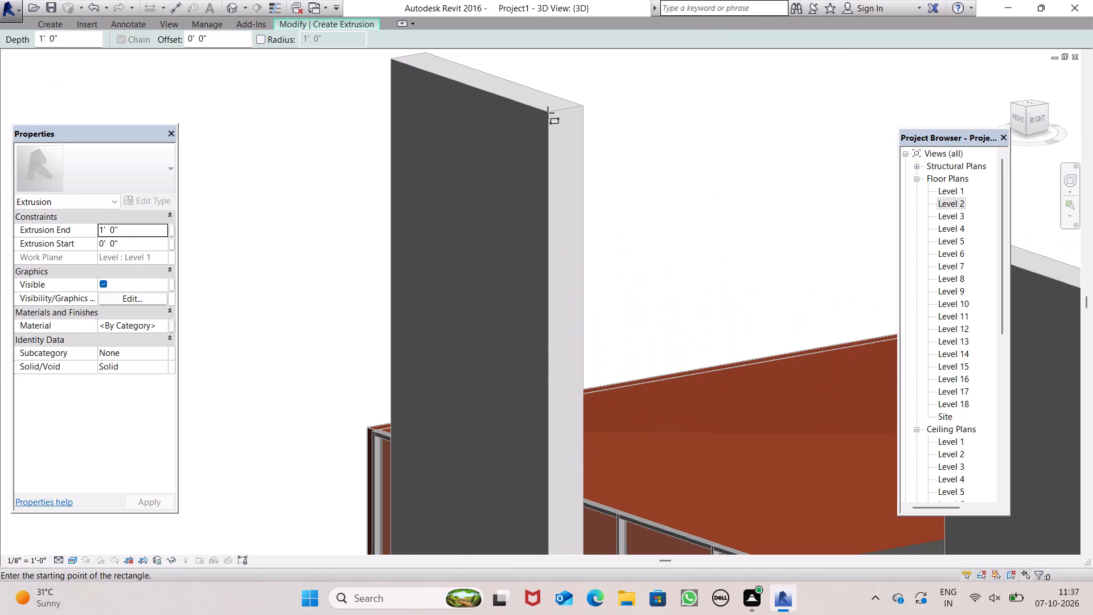
pyautogui.click(548, 113)
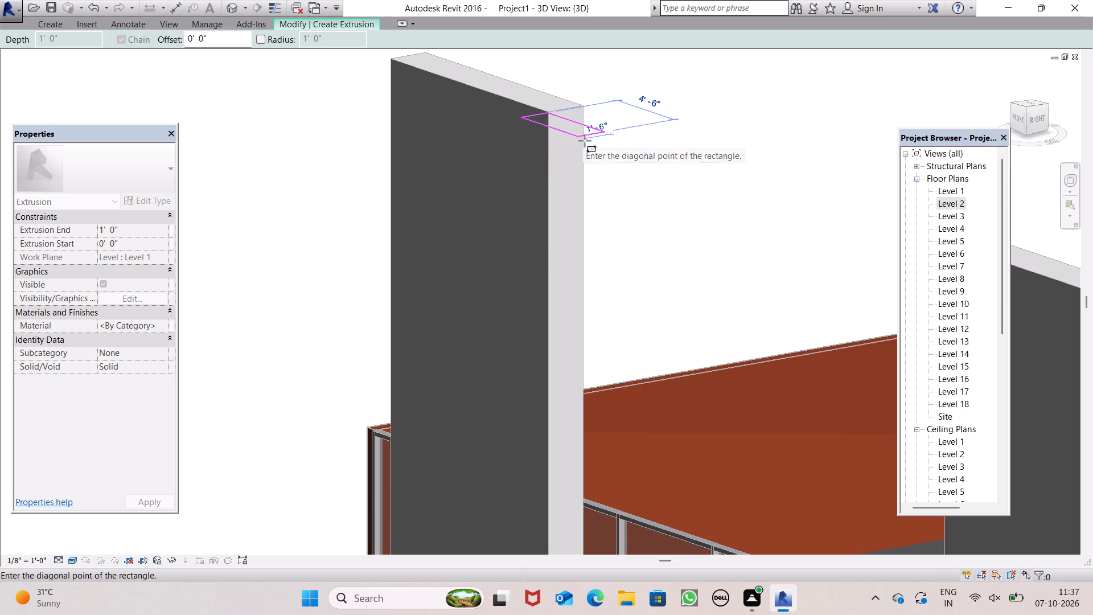
pyautogui.press('space')
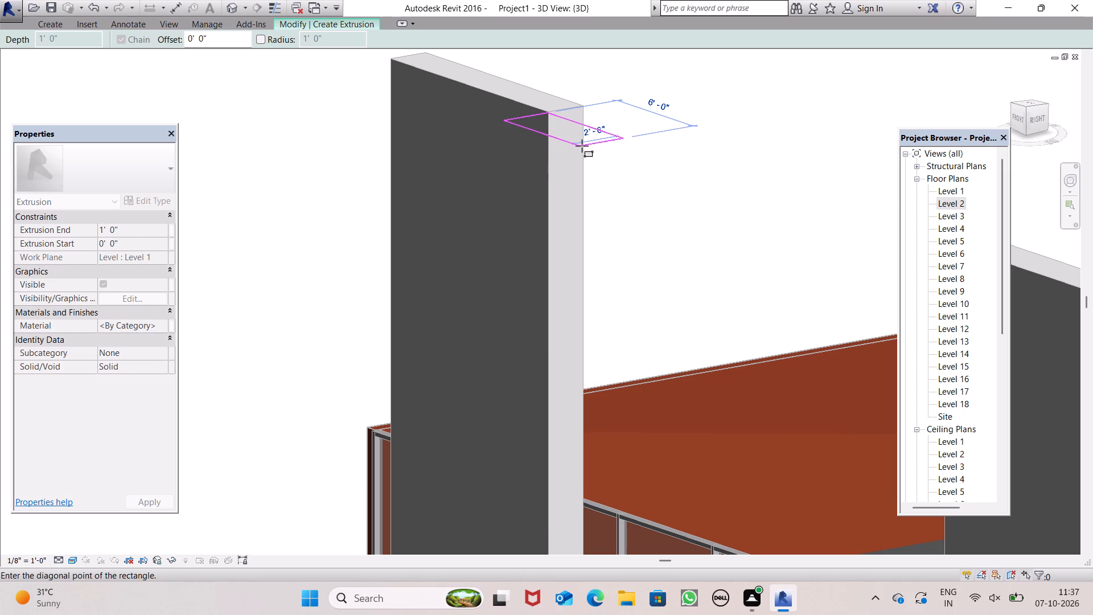
pyautogui.scroll(3, 572, 149)
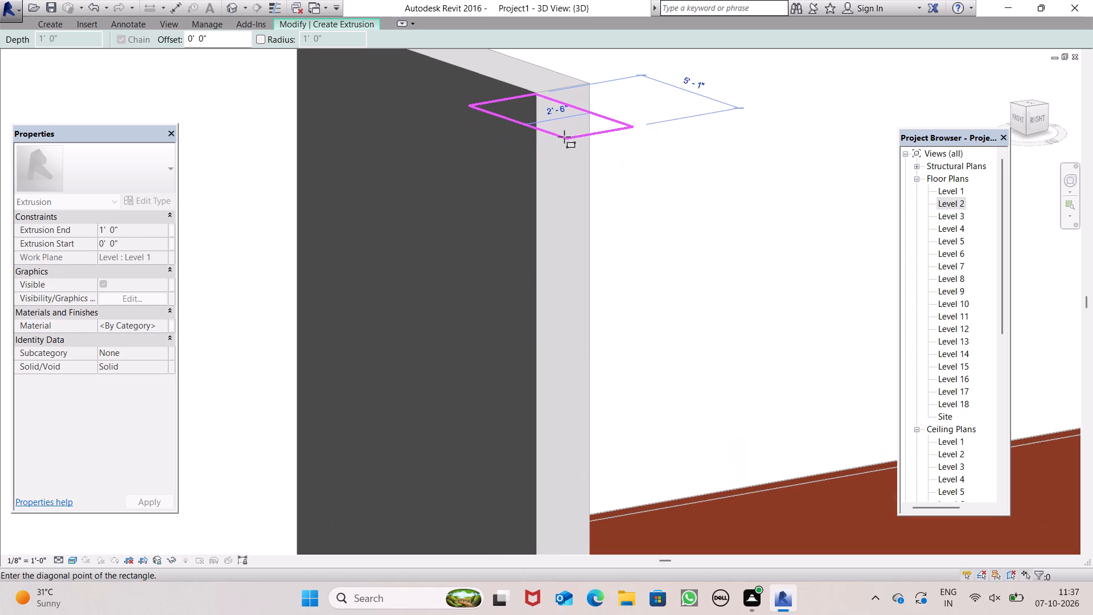
pyautogui.click(563, 136)
pyautogui.click(298, 23)
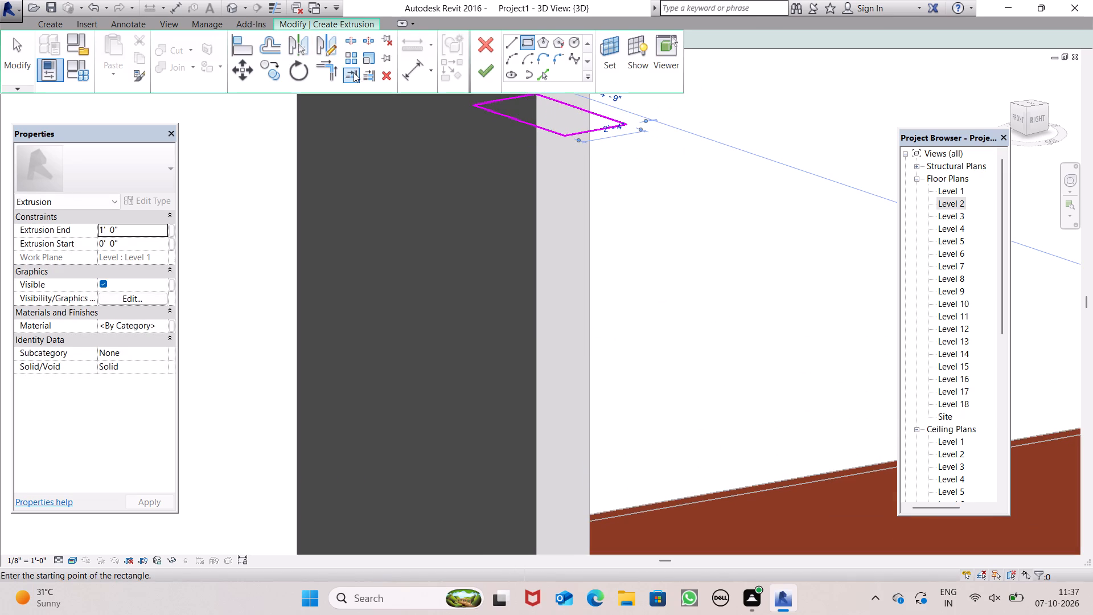
pyautogui.click(483, 80)
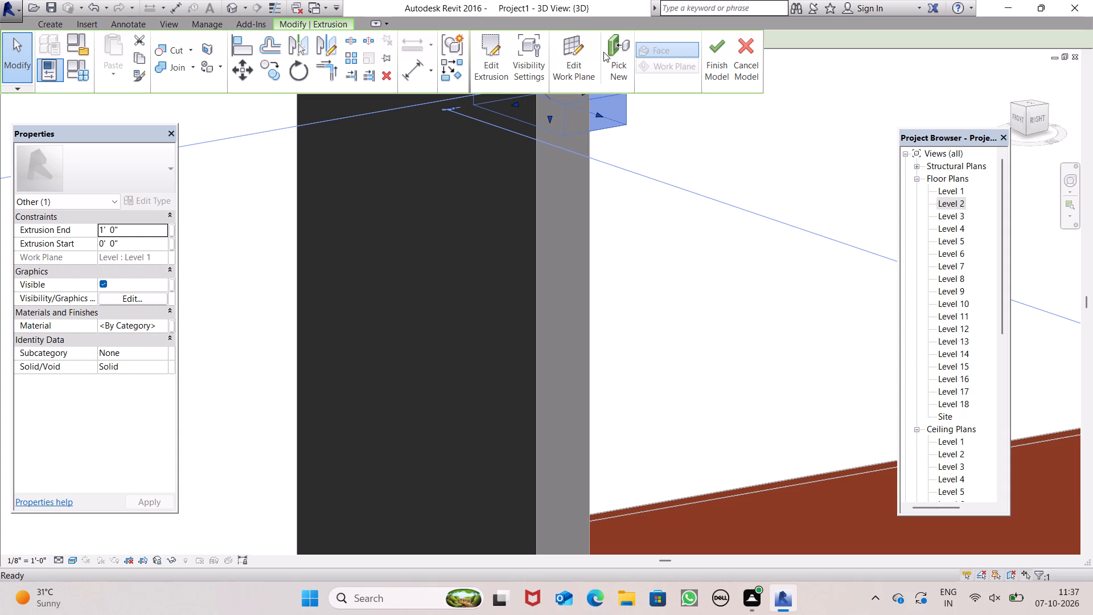
pyautogui.click(722, 49)
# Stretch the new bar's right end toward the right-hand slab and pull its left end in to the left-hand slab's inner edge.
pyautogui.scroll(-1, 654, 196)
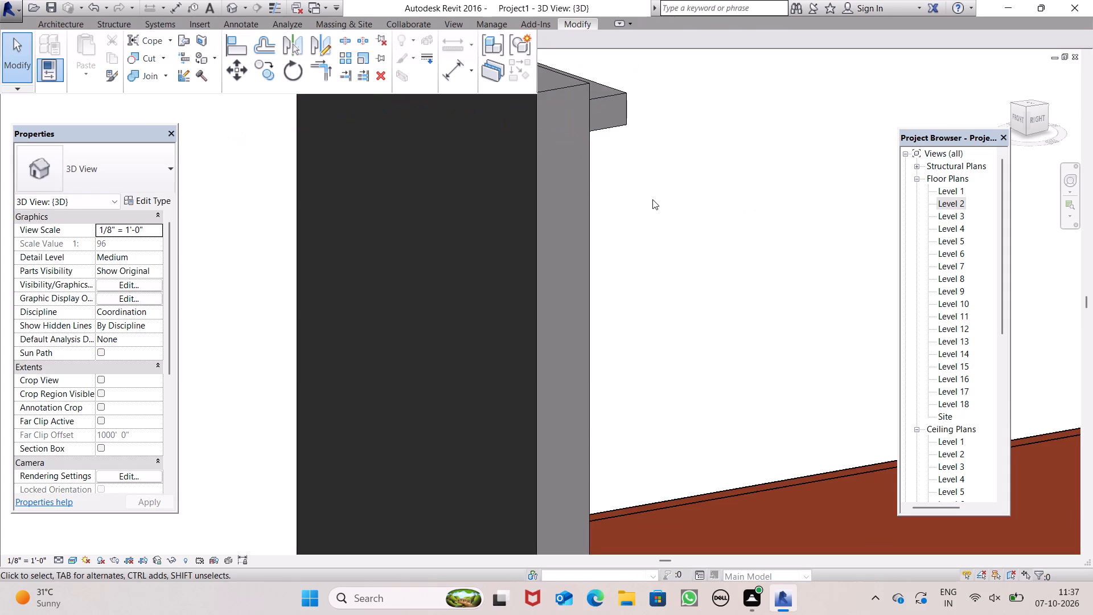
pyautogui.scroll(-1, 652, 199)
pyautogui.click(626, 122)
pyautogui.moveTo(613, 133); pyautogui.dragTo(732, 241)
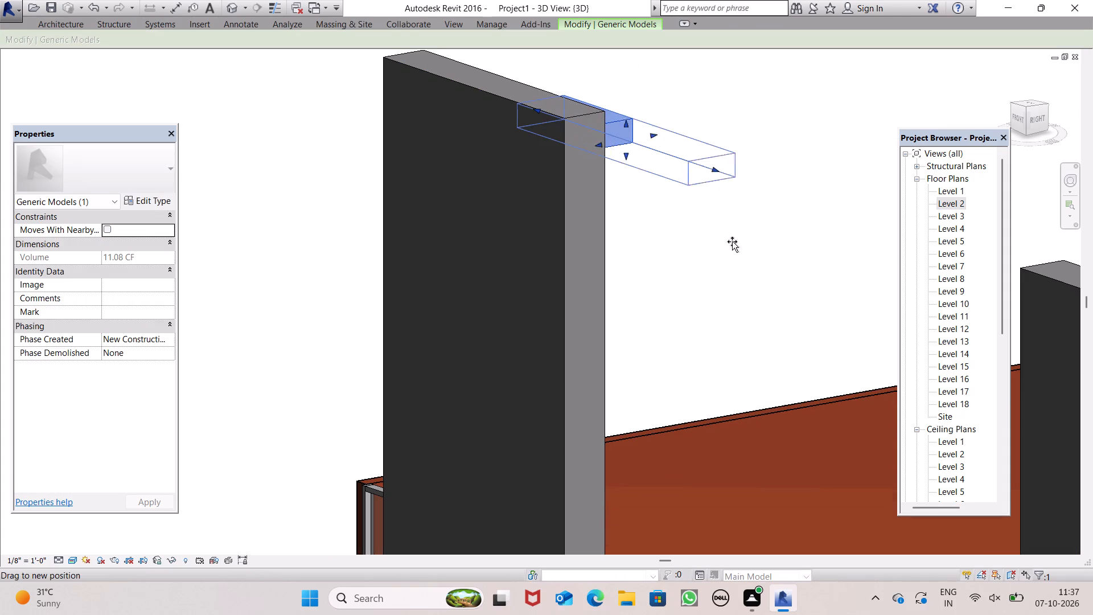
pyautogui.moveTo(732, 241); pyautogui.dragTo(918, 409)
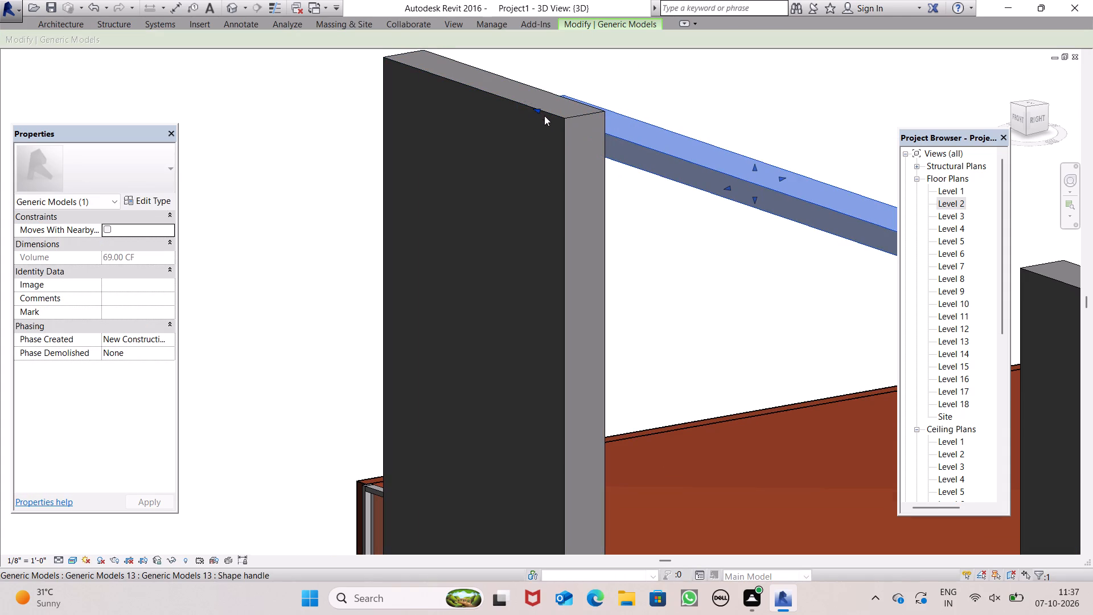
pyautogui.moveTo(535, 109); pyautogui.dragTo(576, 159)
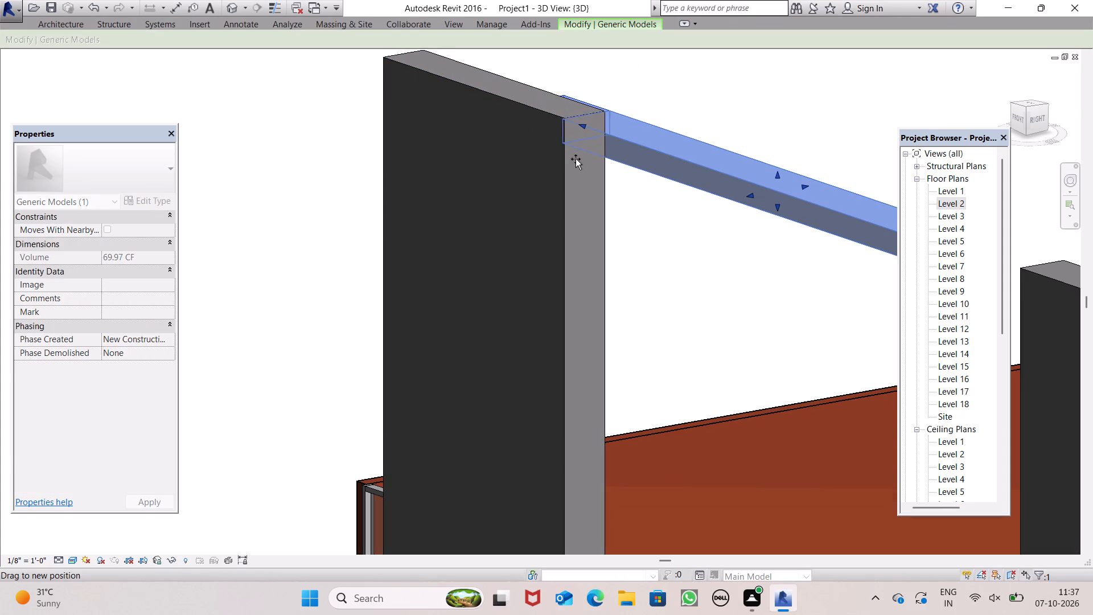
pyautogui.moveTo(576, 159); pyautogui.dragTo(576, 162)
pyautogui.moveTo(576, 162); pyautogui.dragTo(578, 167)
# From the front, shift both ends of the bar to the building, spanning from the left-hand slab's outer edge to the right-hand slab.
pyautogui.scroll(-9, 604, 194)
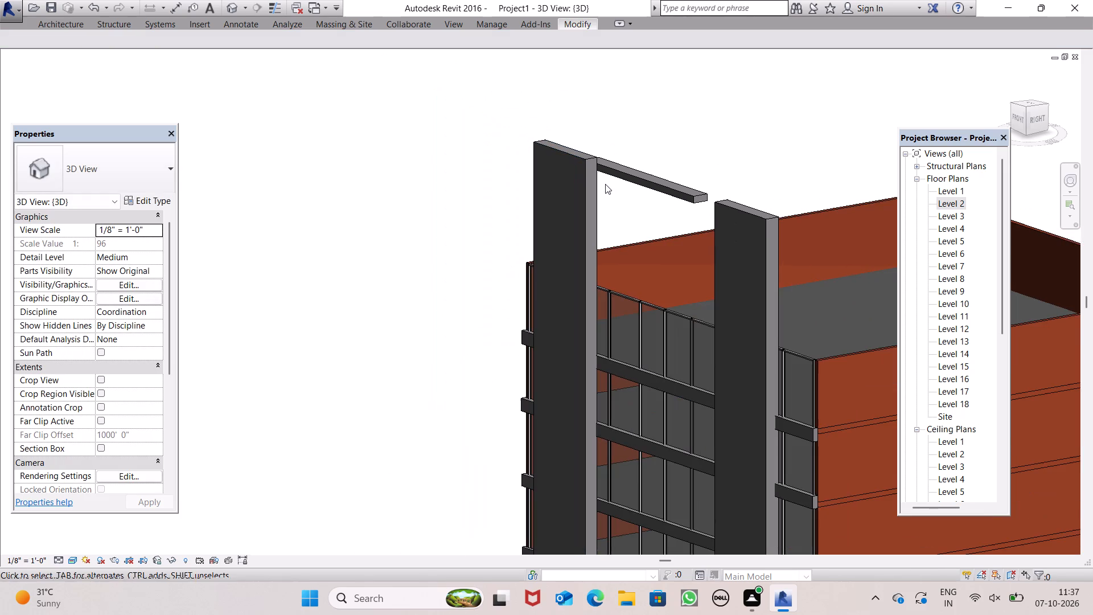
pyautogui.moveTo(708, 210); pyautogui.dragTo(844, 271, button='middle')
pyautogui.scroll(-5, 739, 219)
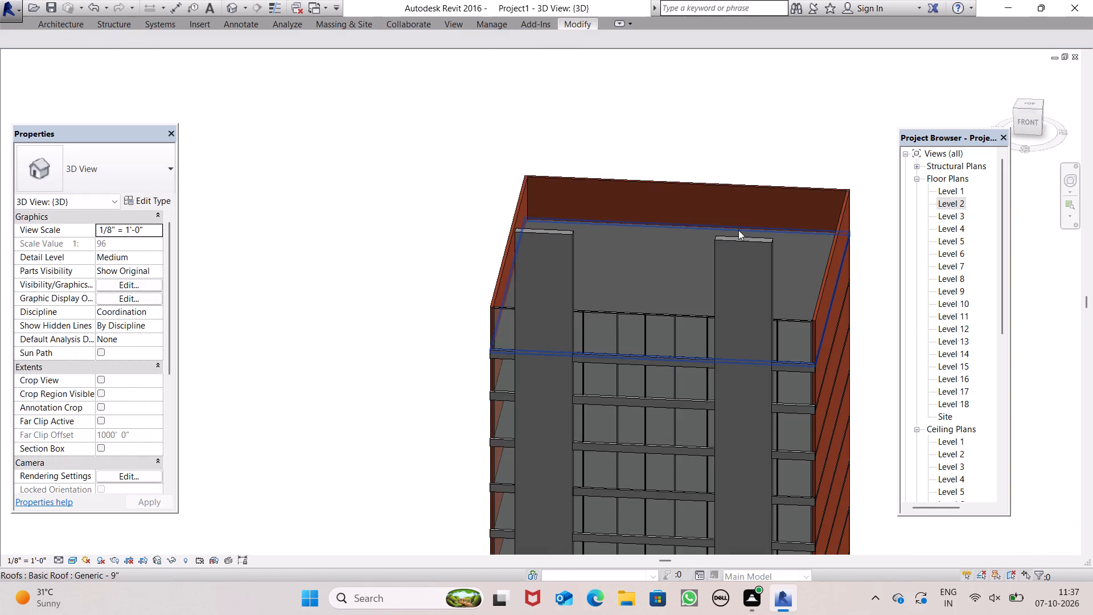
pyautogui.scroll(-4, 737, 241)
pyautogui.scroll(1, 737, 247)
pyautogui.scroll(-7, 735, 249)
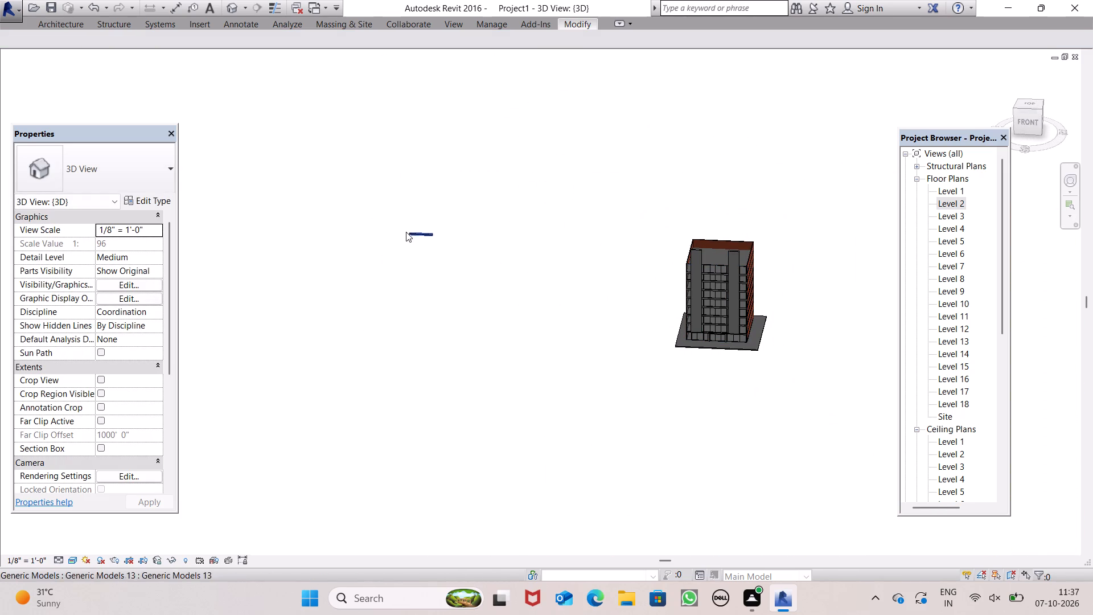
pyautogui.click(412, 230)
pyautogui.moveTo(430, 233); pyautogui.dragTo(529, 255)
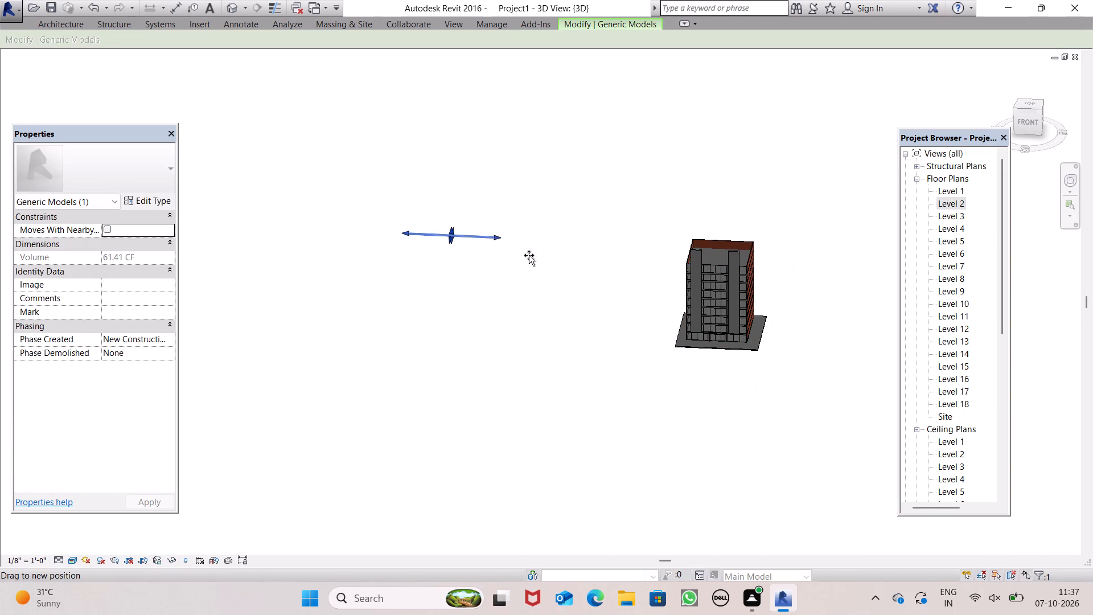
pyautogui.moveTo(529, 255); pyautogui.dragTo(720, 278)
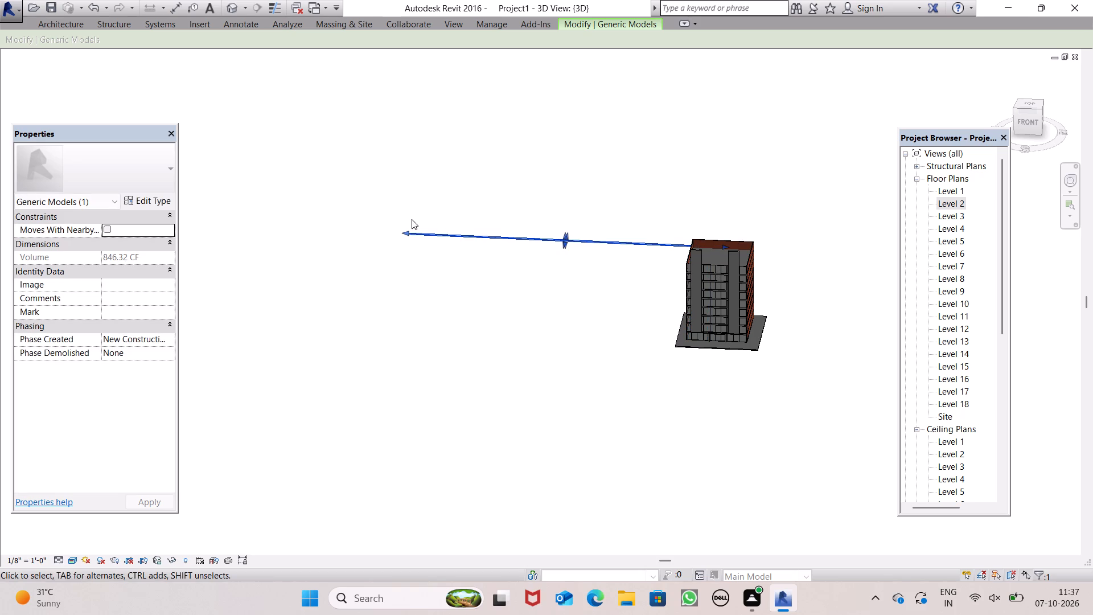
pyautogui.moveTo(405, 232); pyautogui.dragTo(690, 300)
pyautogui.scroll(8, 706, 244)
pyautogui.scroll(3, 790, 296)
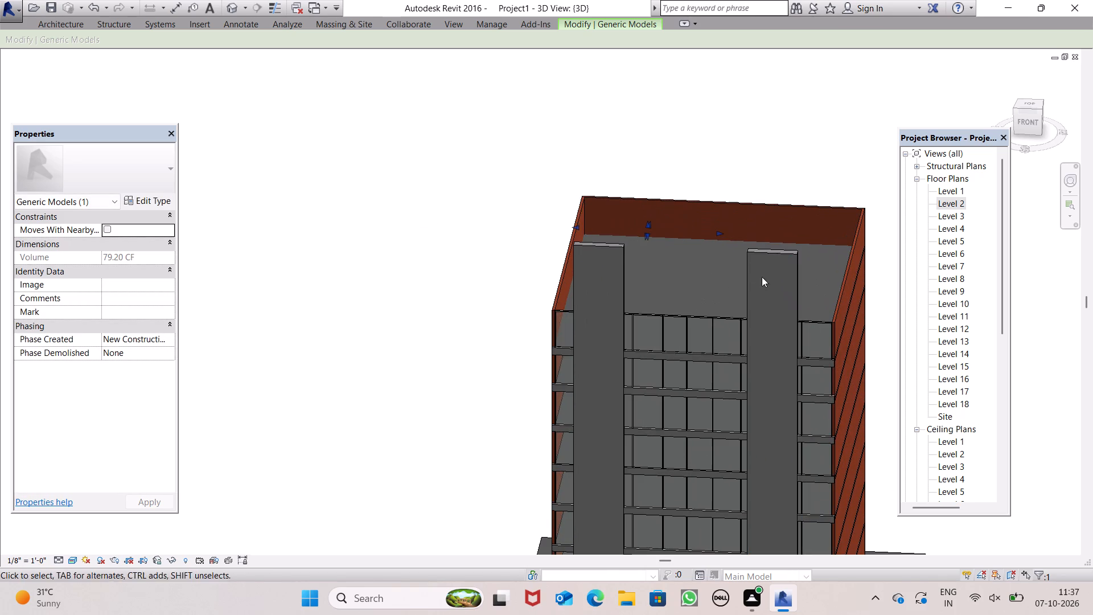
pyautogui.moveTo(717, 233); pyautogui.dragTo(747, 270)
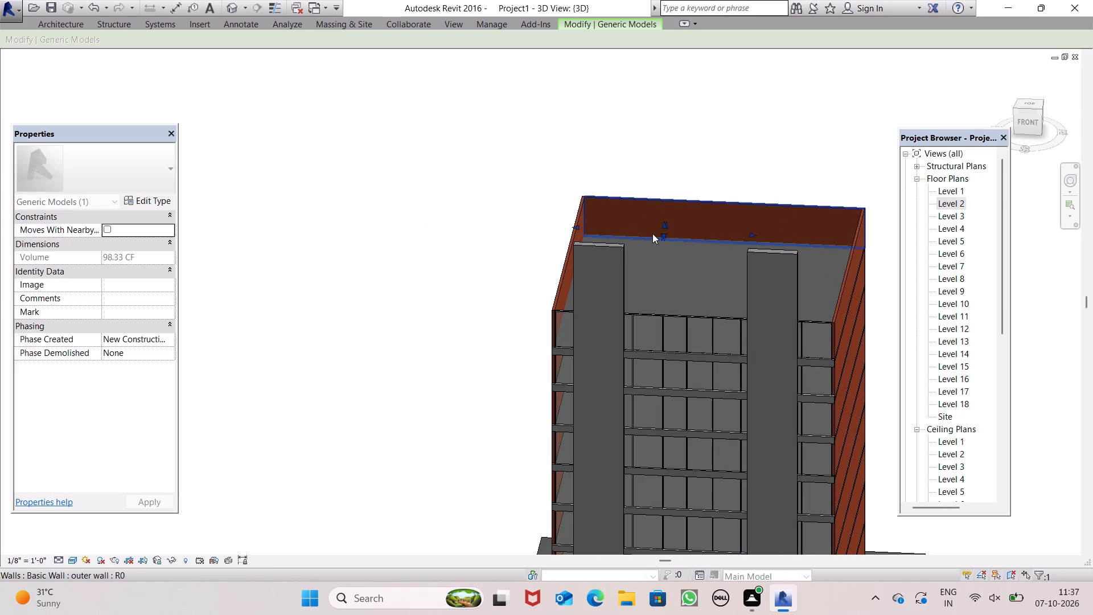
# Extend the bar's front face forward and raise its top and bottom faces well above the roof.
pyautogui.moveTo(662, 234); pyautogui.dragTo(654, 264)
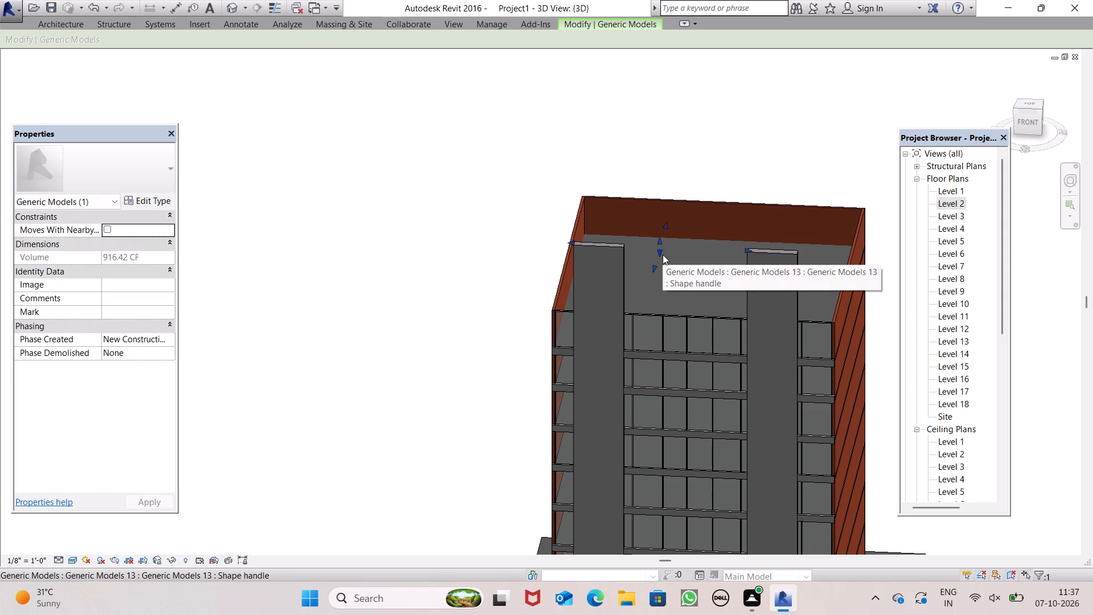
pyautogui.moveTo(660, 252); pyautogui.dragTo(548, 149)
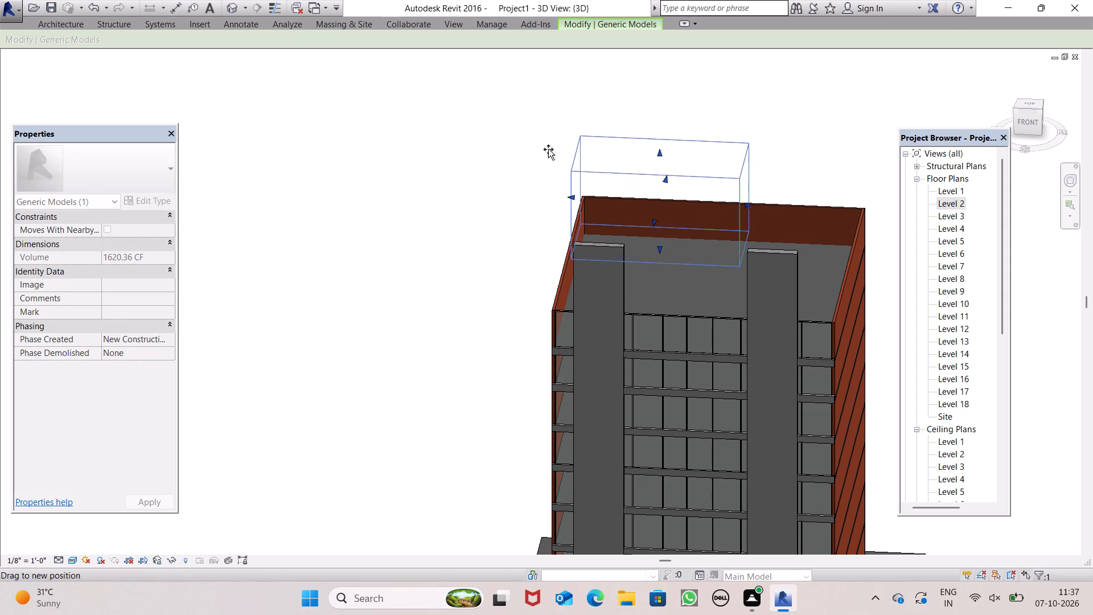
pyautogui.moveTo(548, 149); pyautogui.dragTo(506, 112)
pyautogui.moveTo(656, 246); pyautogui.dragTo(657, 246)
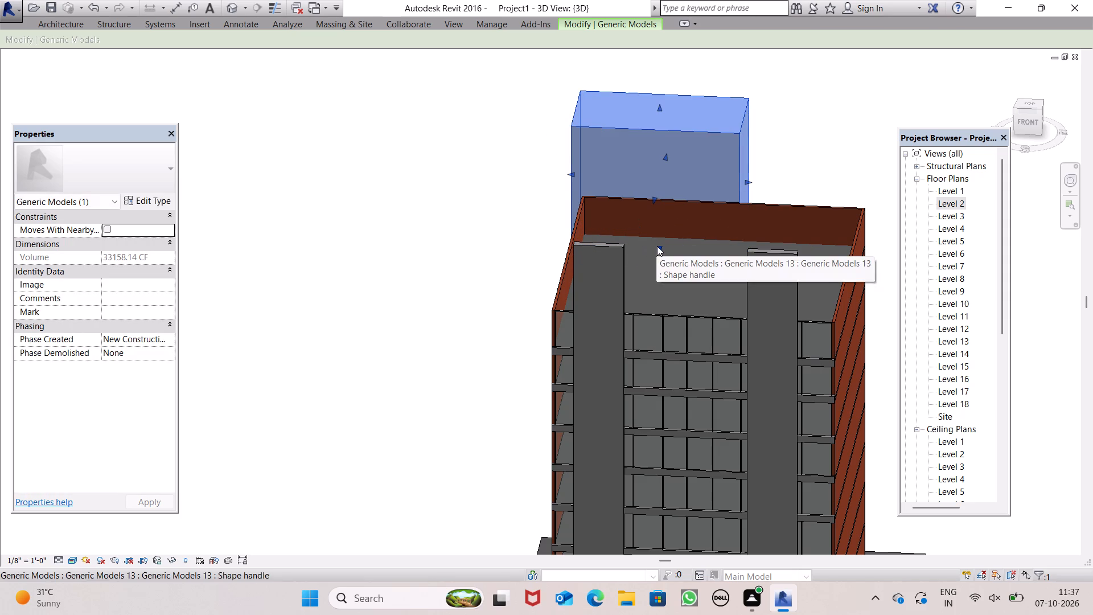
pyautogui.moveTo(657, 246); pyautogui.dragTo(626, 136)
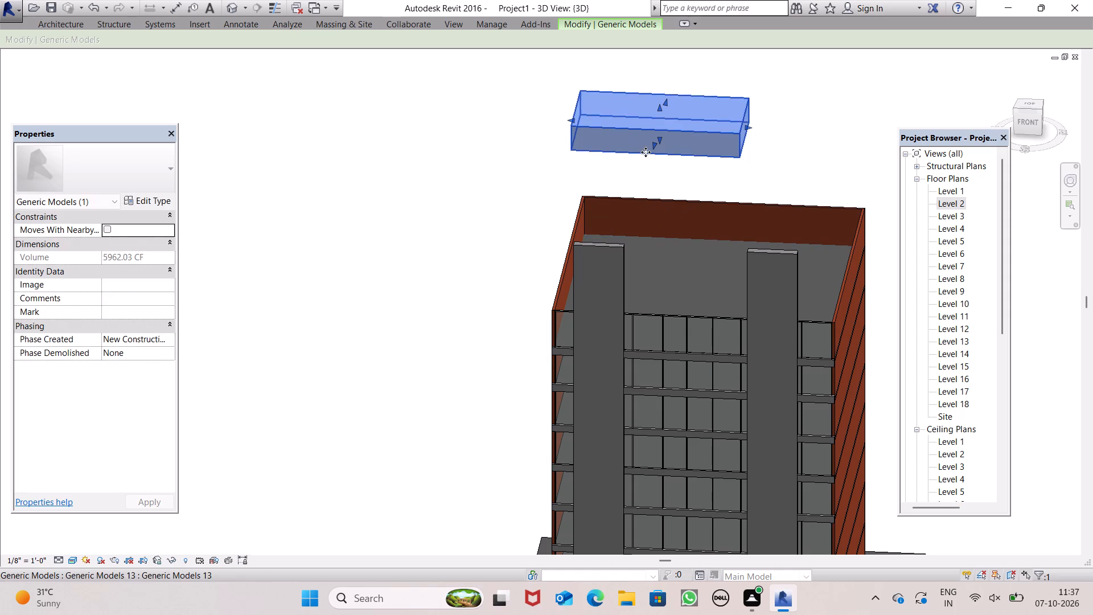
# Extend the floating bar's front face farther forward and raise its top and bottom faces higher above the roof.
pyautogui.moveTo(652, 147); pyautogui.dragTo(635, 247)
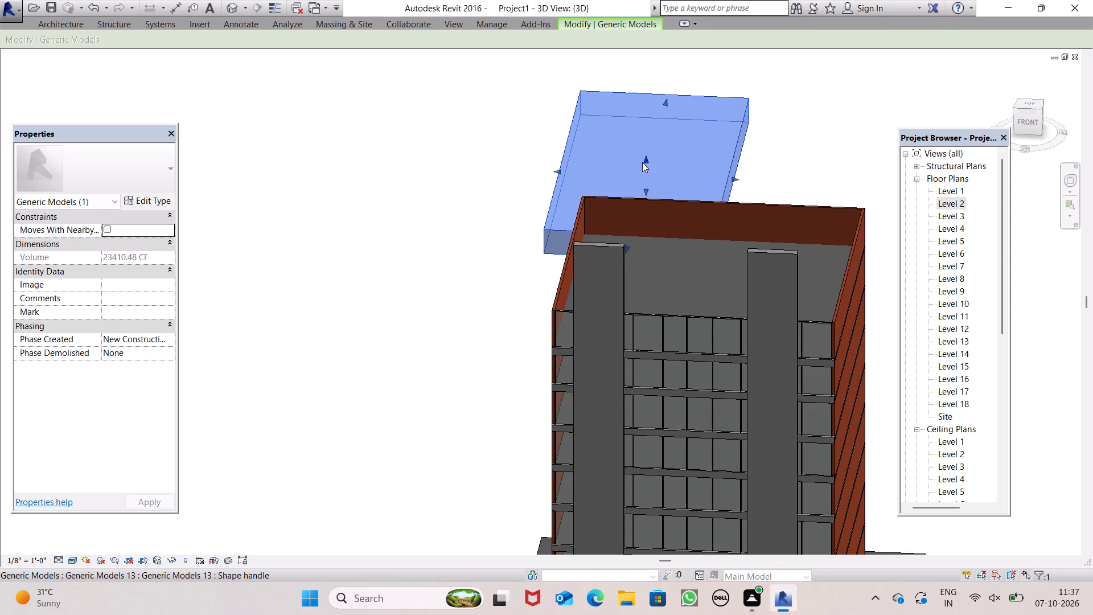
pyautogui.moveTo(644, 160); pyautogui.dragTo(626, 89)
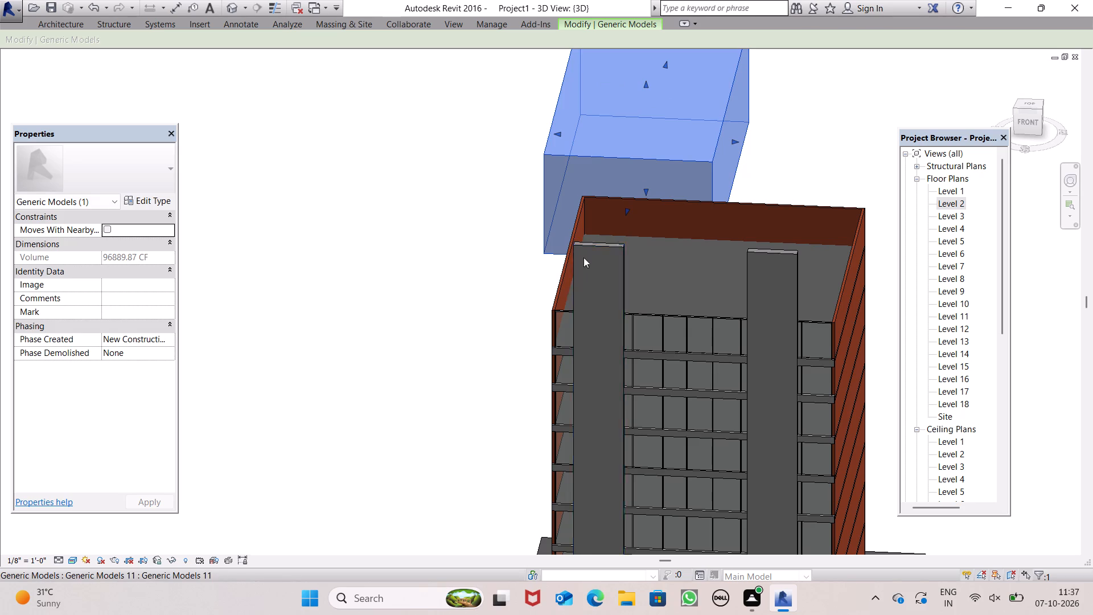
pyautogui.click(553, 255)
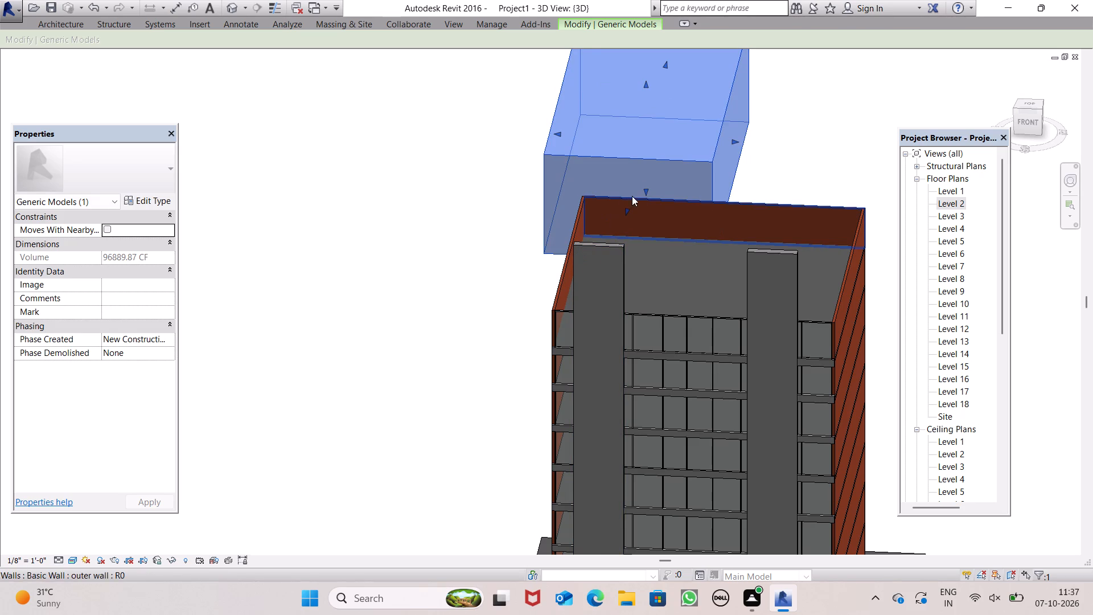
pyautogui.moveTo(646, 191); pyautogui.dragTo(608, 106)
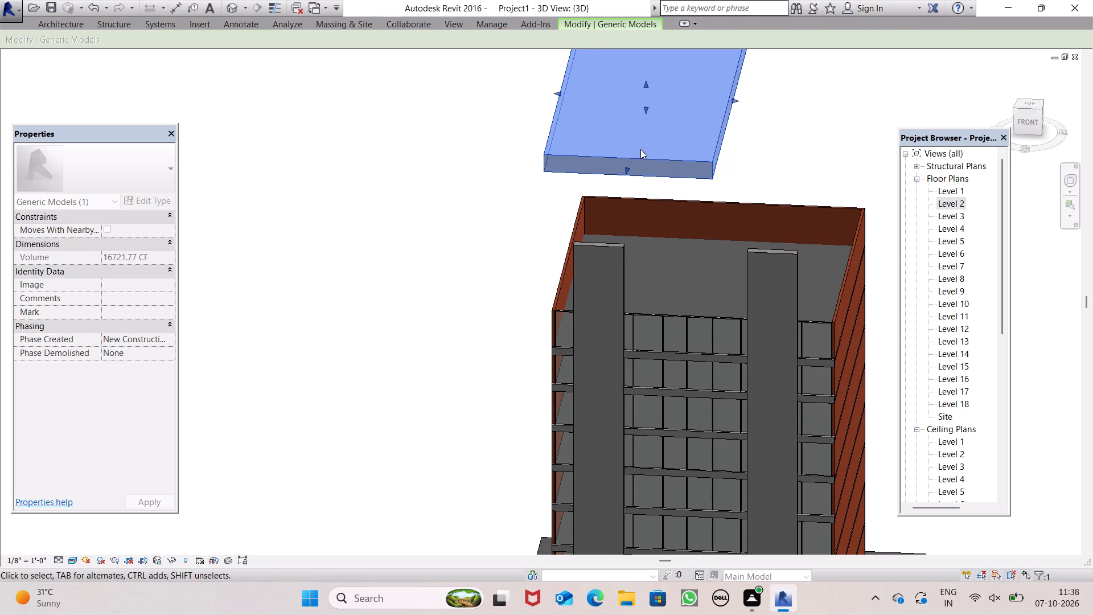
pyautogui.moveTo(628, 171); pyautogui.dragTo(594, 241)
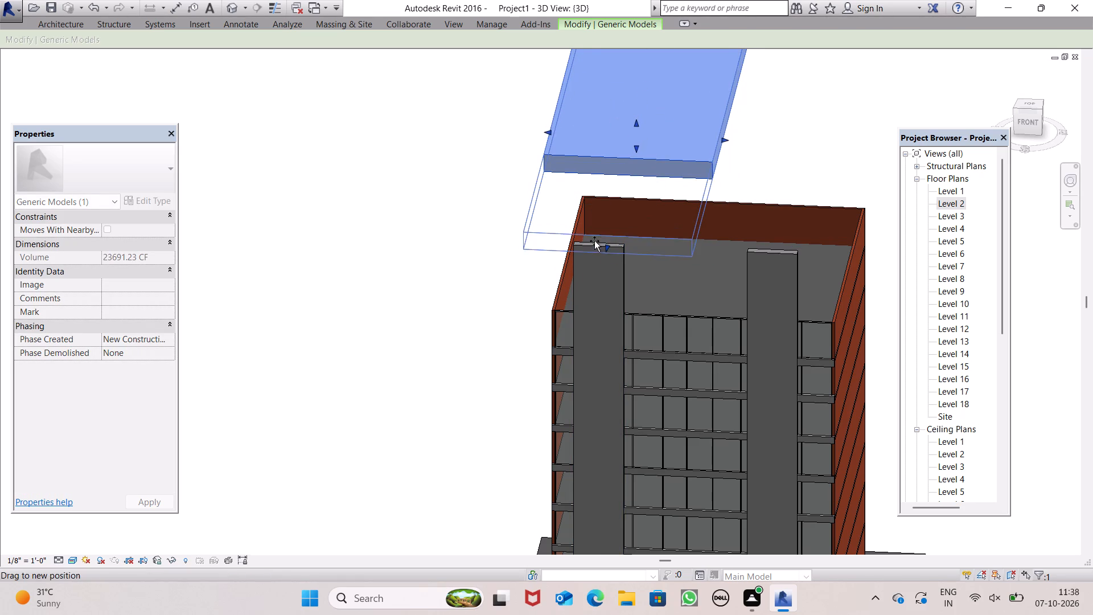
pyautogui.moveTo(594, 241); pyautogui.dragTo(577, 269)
# Check the oversized bar's position from the side of the building and delete it.
pyautogui.moveTo(626, 281); pyautogui.dragTo(702, 251, button='middle')
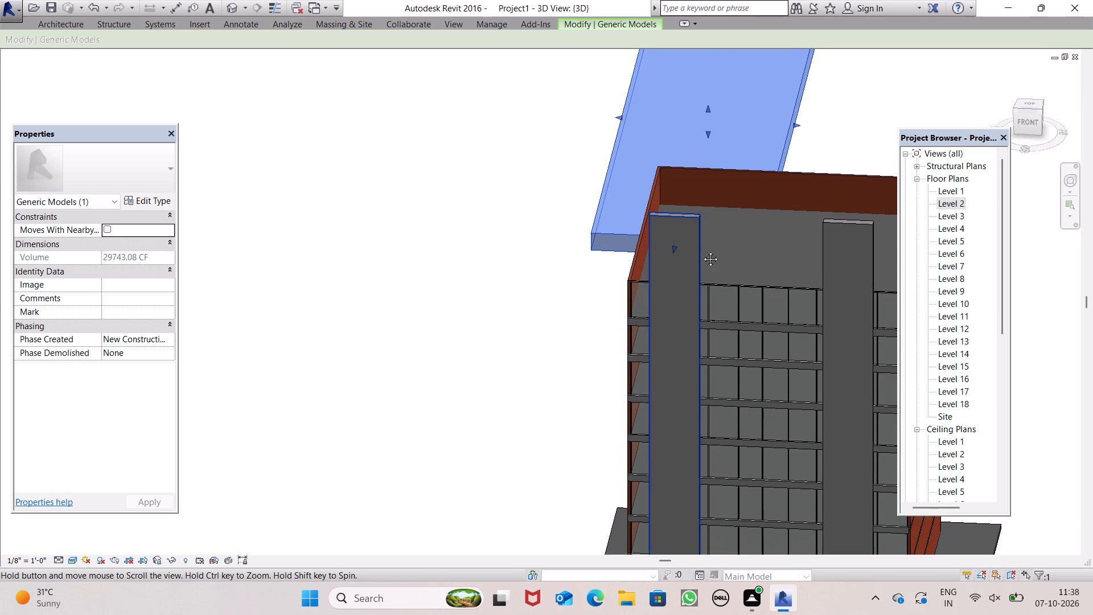
pyautogui.moveTo(702, 251); pyautogui.dragTo(580, 232, button='middle')
pyautogui.scroll(-3, 534, 183)
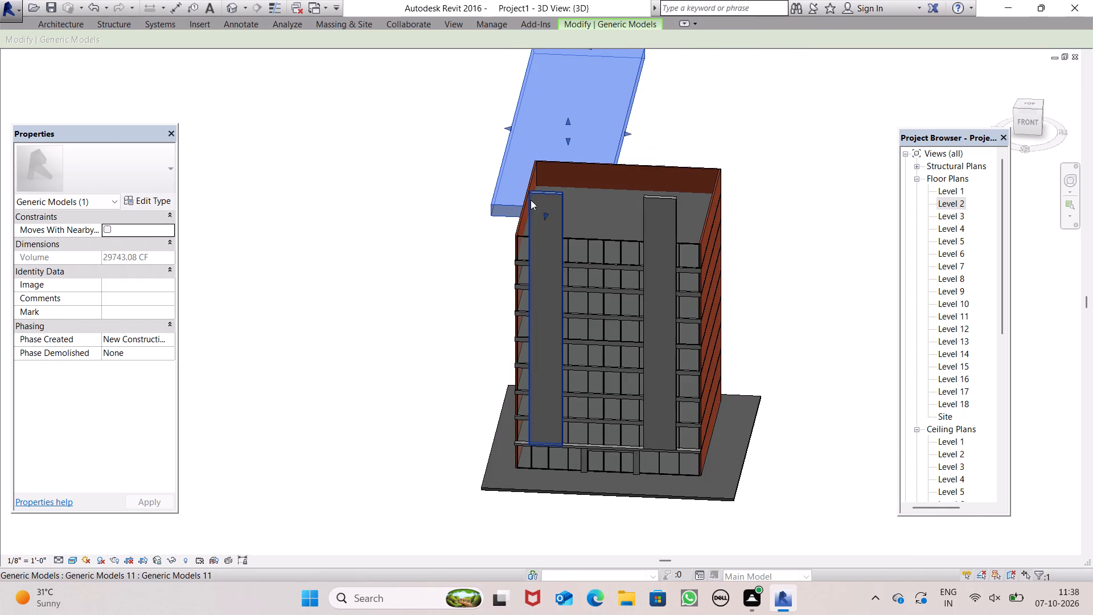
pyautogui.scroll(-3, 552, 229)
pyautogui.keyDown('shift'); pyautogui.moveTo(616, 260); pyautogui.dragTo(423, 262, button='middle'); pyautogui.keyUp('shift')
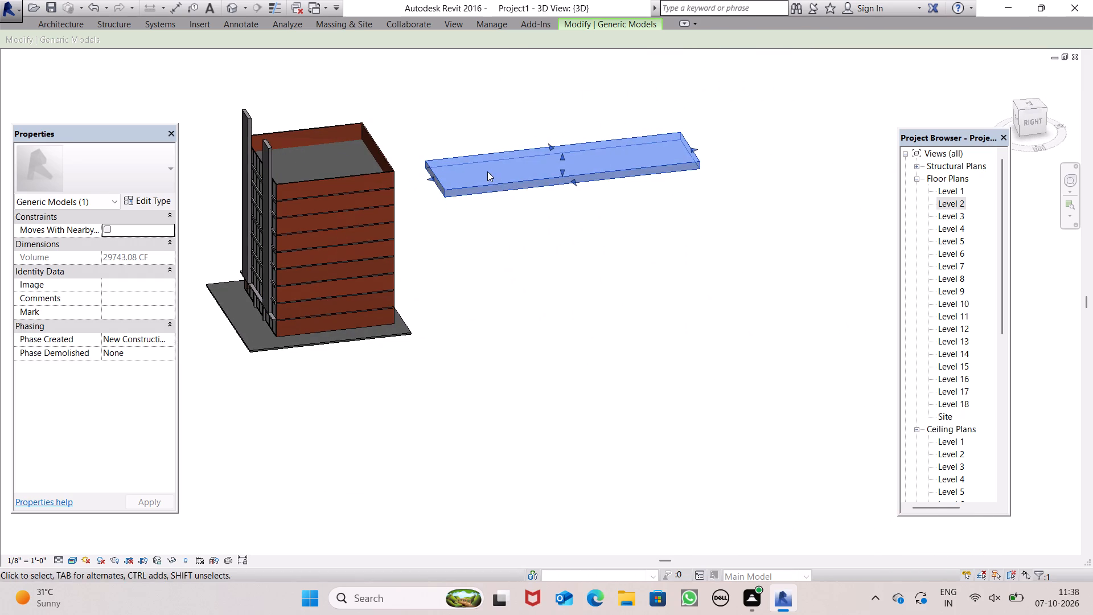
pyautogui.press('Delete')
# Start a new in-place component of category Generic Models in the Level 18 floor plan, accepting the default name.
pyautogui.scroll(3, 322, 146)
pyautogui.scroll(-2, 309, 199)
pyautogui.keyDown('shift'); pyautogui.moveTo(311, 225); pyautogui.dragTo(440, 216, button='middle'); pyautogui.keyUp('shift')
pyautogui.scroll(2, 458, 237)
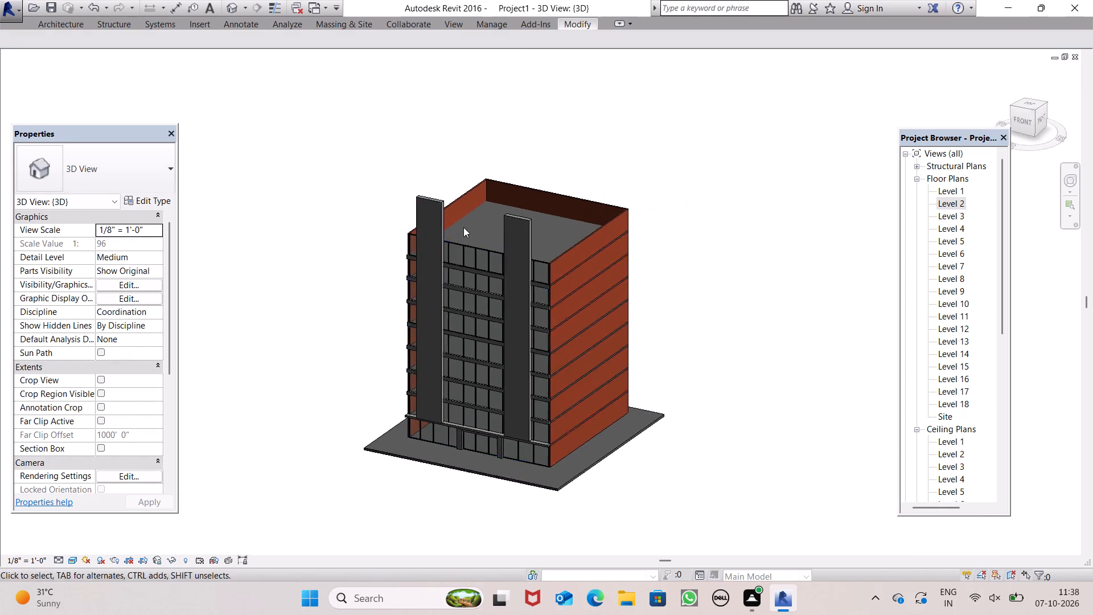
pyautogui.scroll(1, 463, 227)
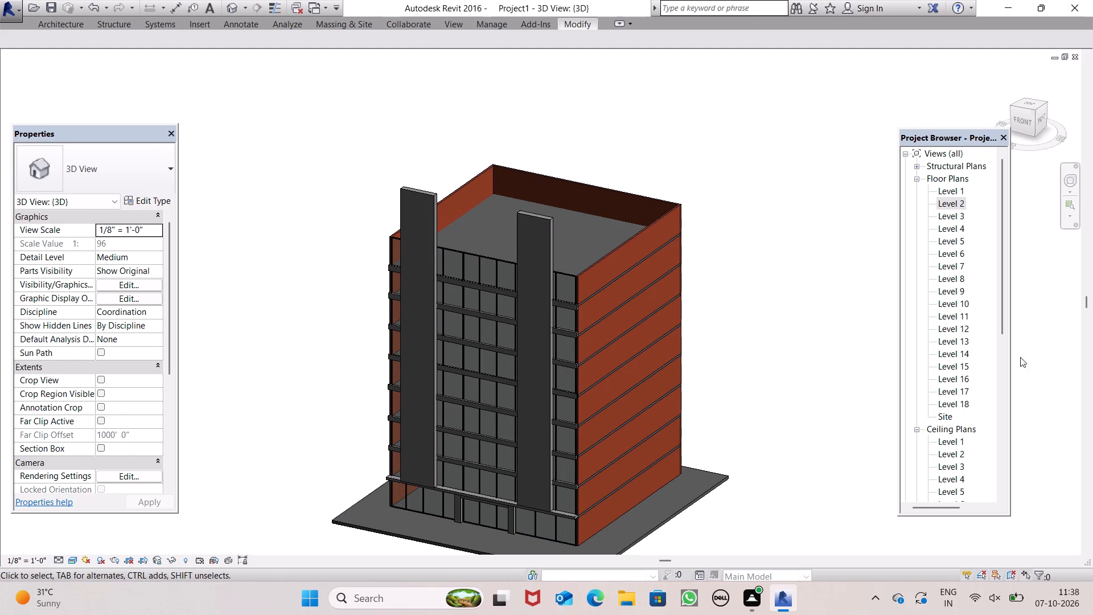
pyautogui.doubleClick(964, 403)
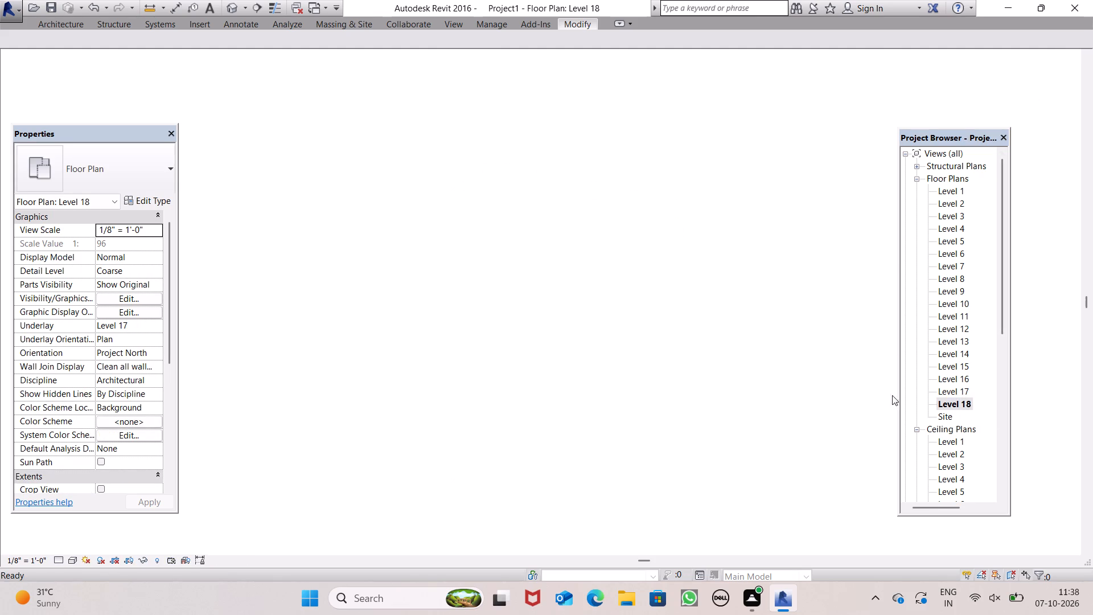
pyautogui.scroll(-5, 298, 231)
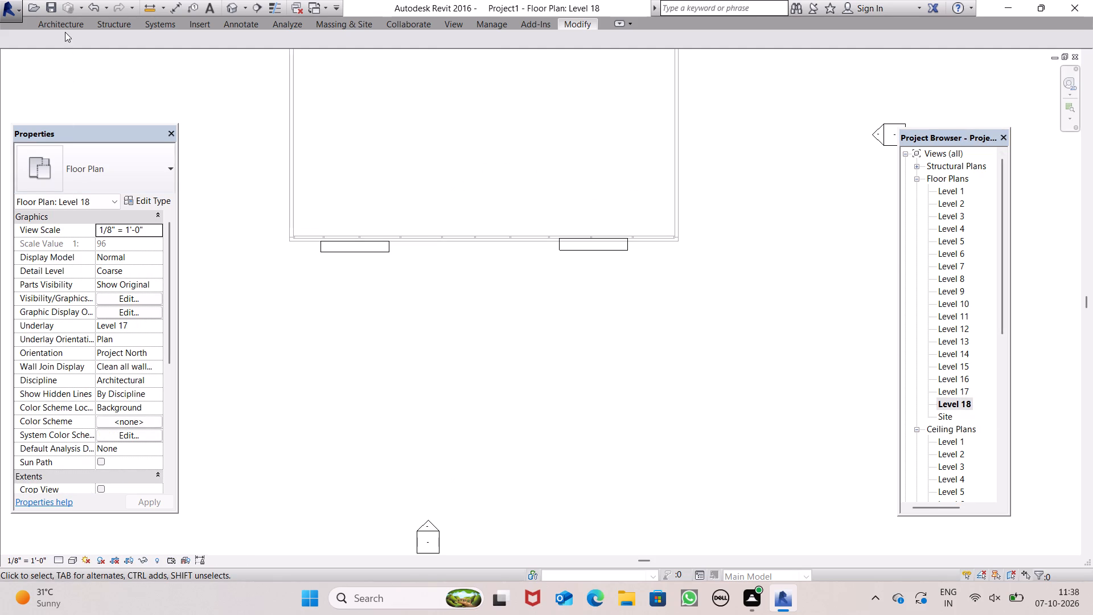
pyautogui.click(67, 28)
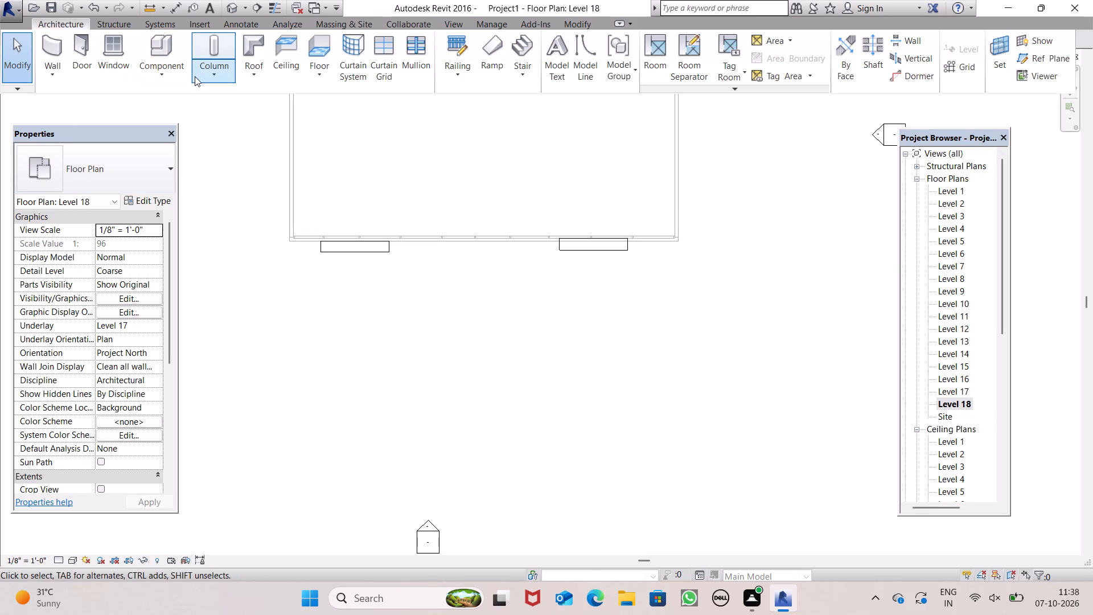
pyautogui.click(174, 77)
pyautogui.click(186, 122)
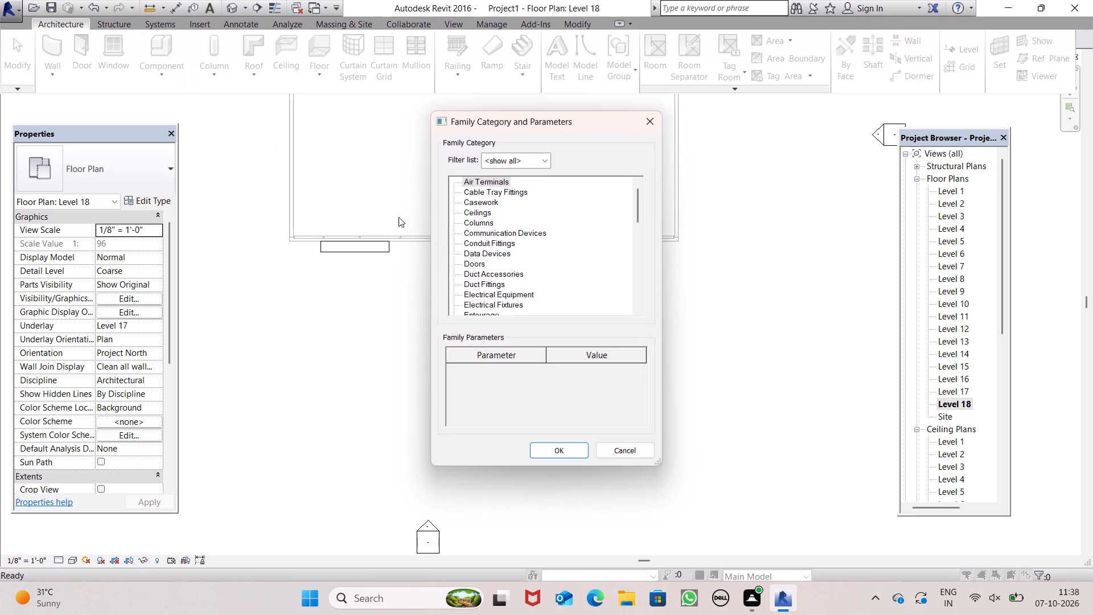
pyautogui.scroll(-8, 511, 269)
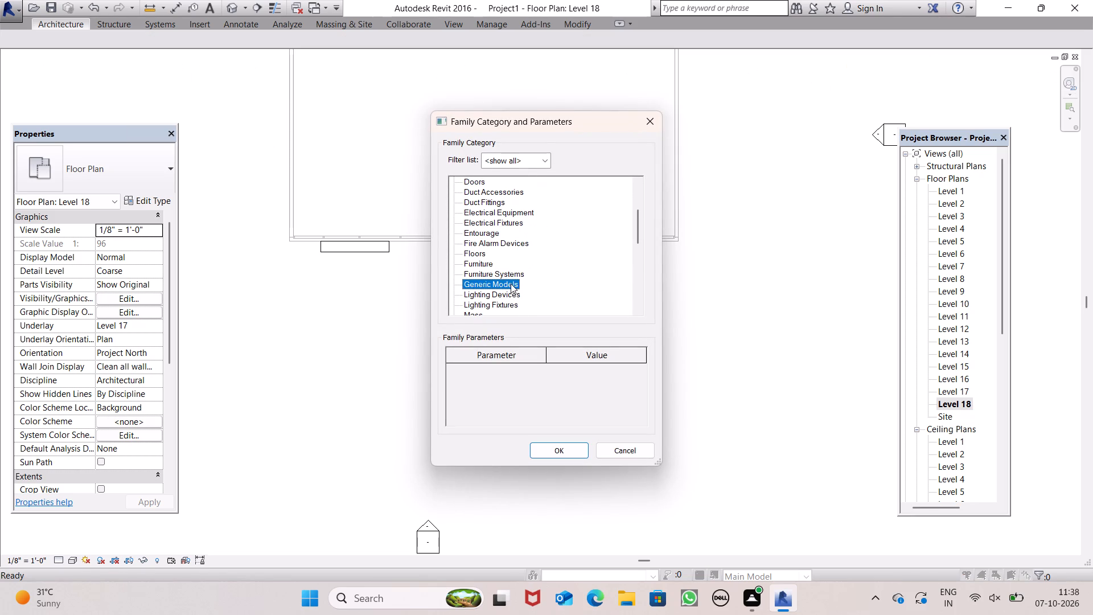
pyautogui.click(511, 284)
pyautogui.moveTo(557, 445); pyautogui.dragTo(549, 431)
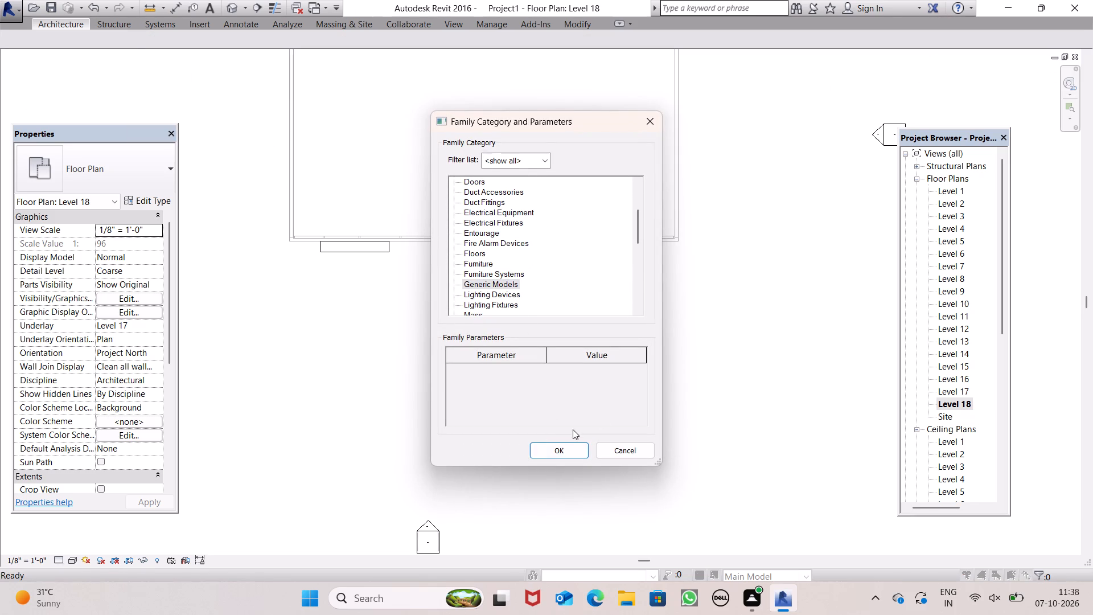
pyautogui.click(560, 450)
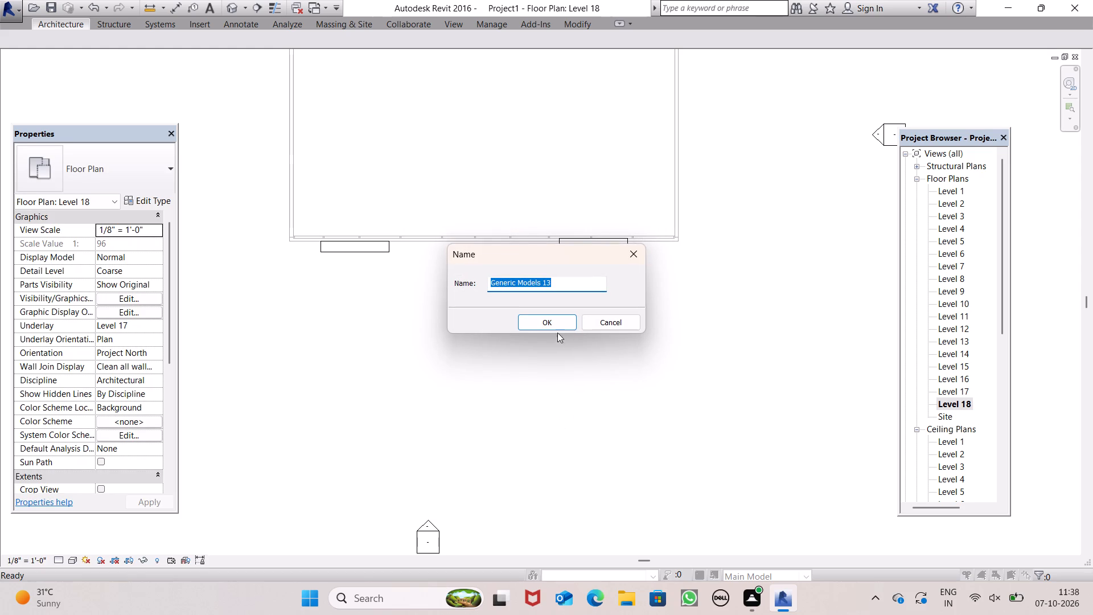
pyautogui.click(548, 322)
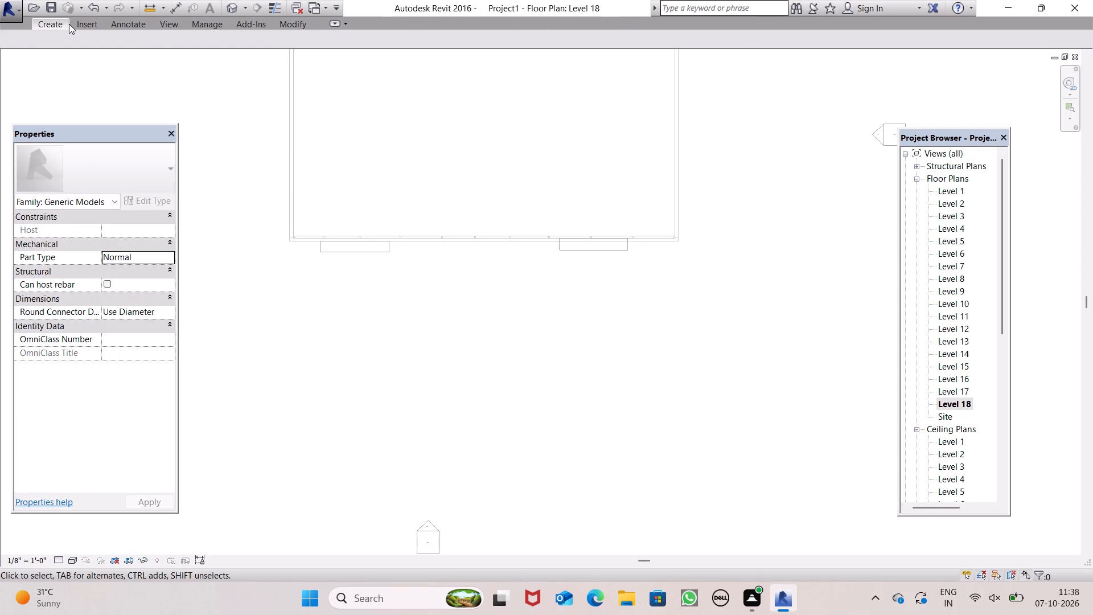
# Extrude a rectangle about 3'-6" wide, 1' deep, between the two slabs at the front wall and finish the in-place model.
pyautogui.click(69, 24)
pyautogui.click(128, 68)
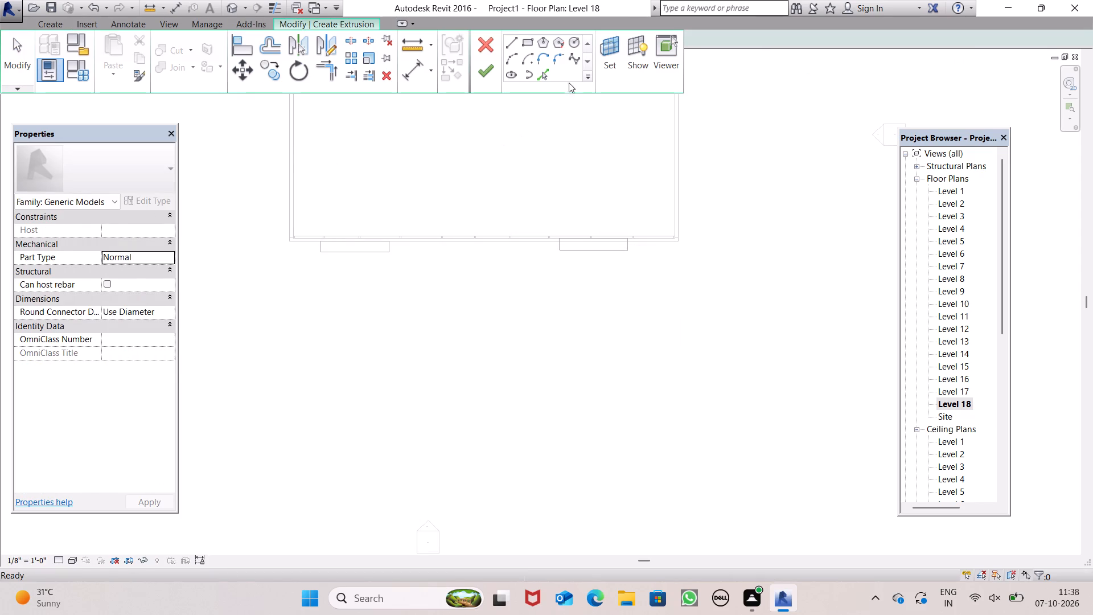
pyautogui.click(524, 48)
pyautogui.scroll(2, 501, 237)
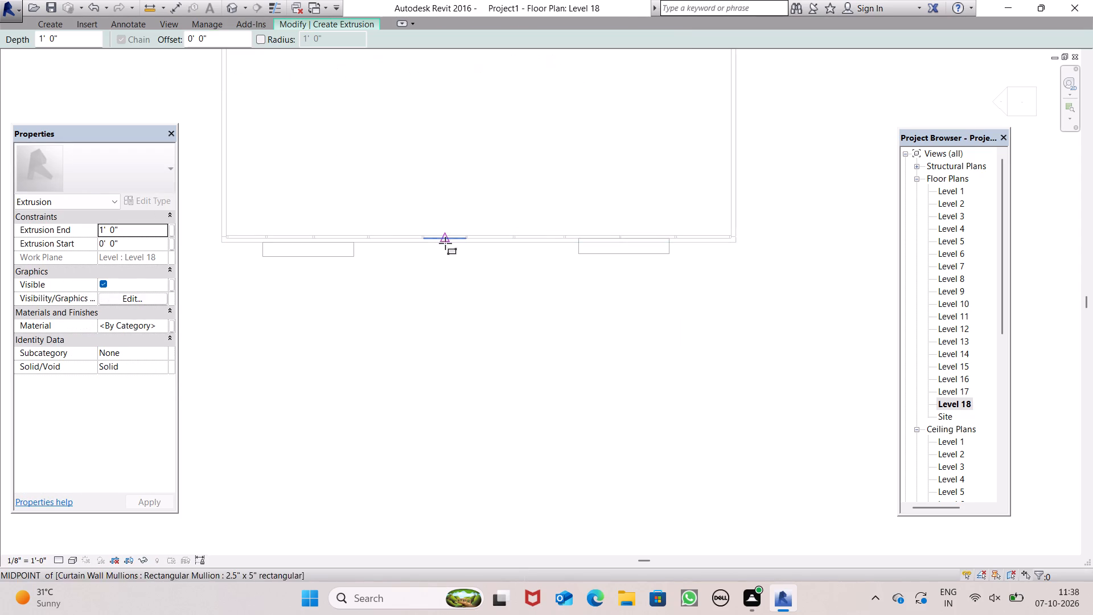
pyautogui.click(435, 246)
pyautogui.click(461, 266)
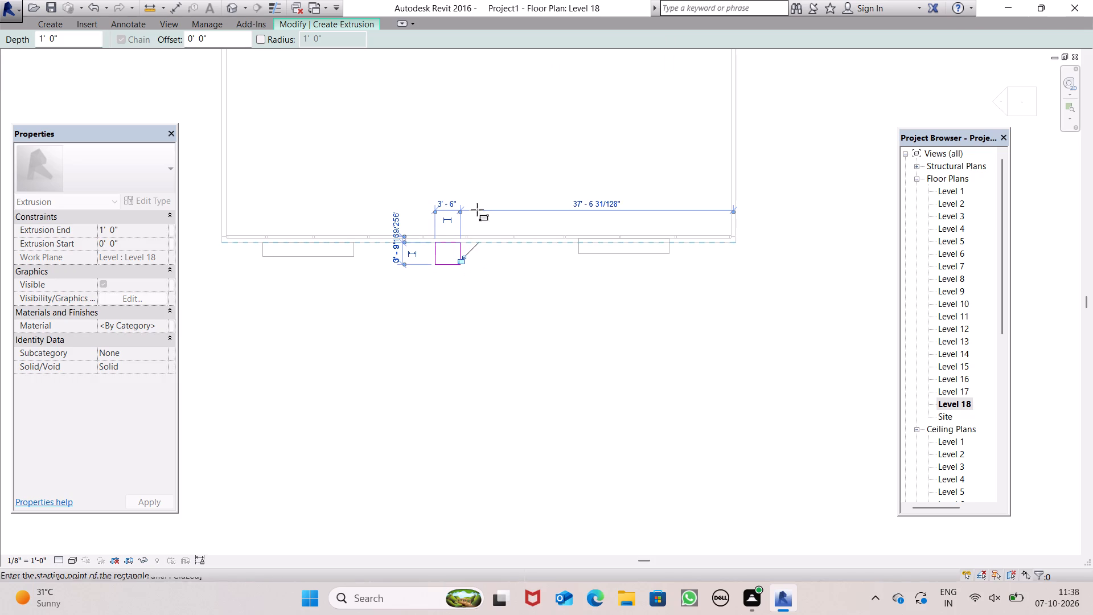
pyautogui.click(308, 22)
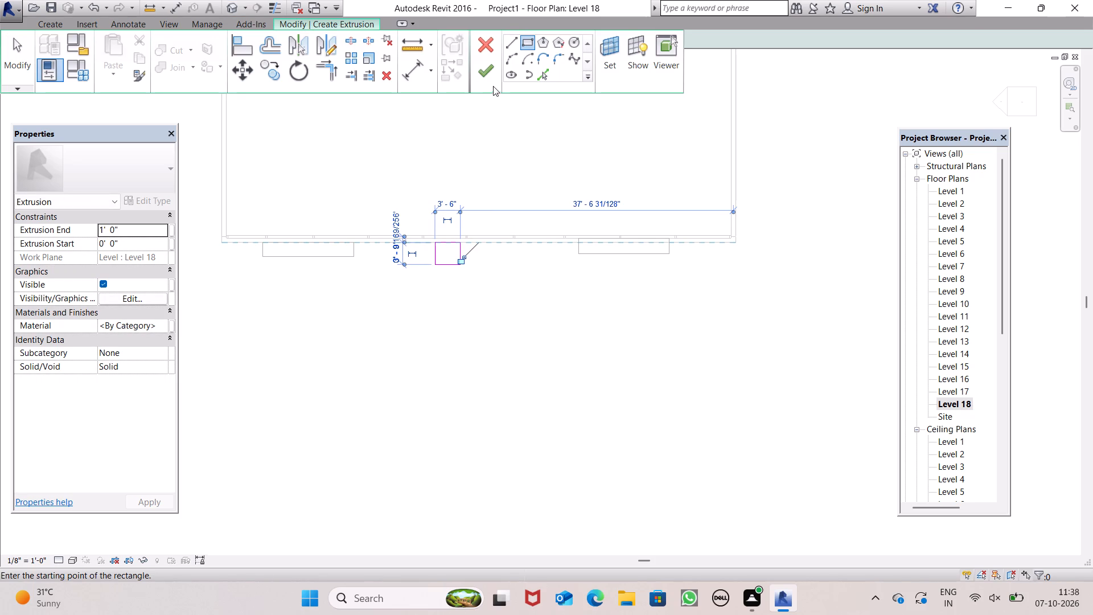
pyautogui.click(492, 75)
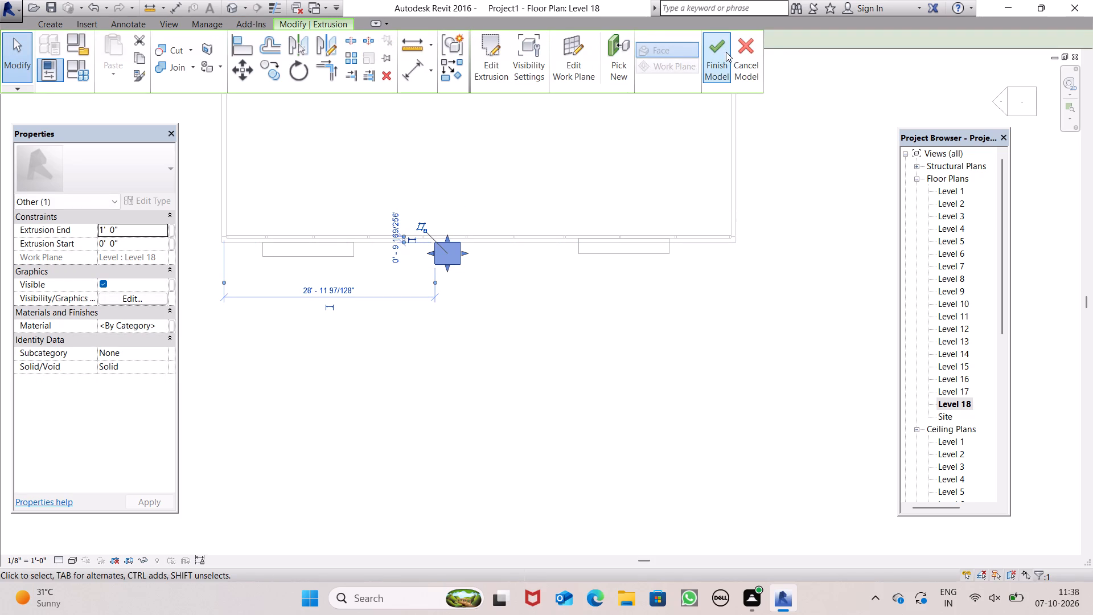
pyautogui.click(720, 52)
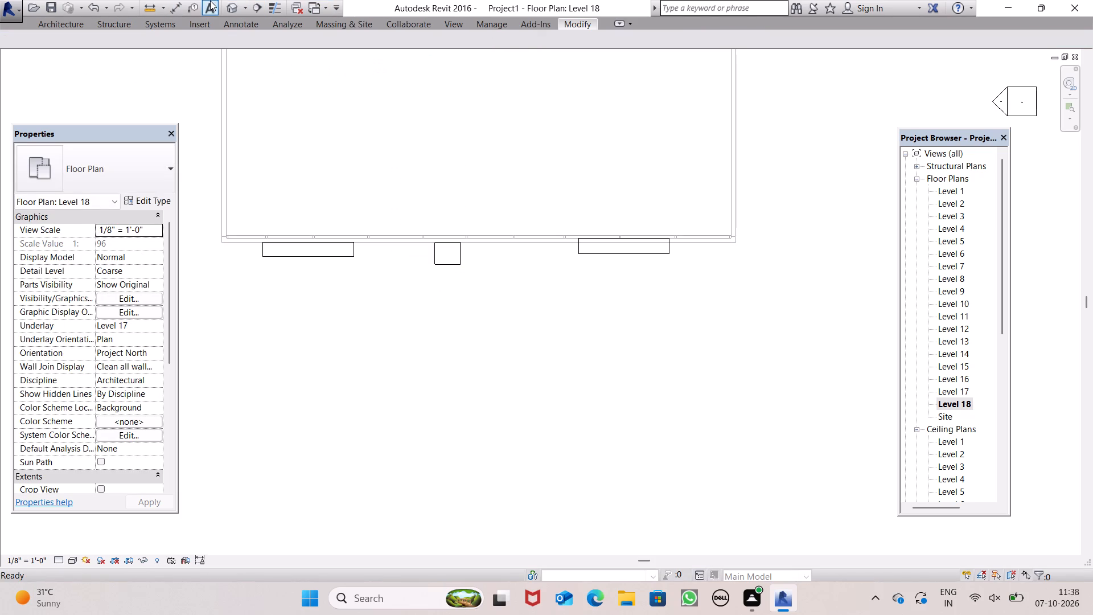
# In the 3D view, raise the new block's top and bottom faces above the roof edge, near the slab tops.
pyautogui.click(234, 6)
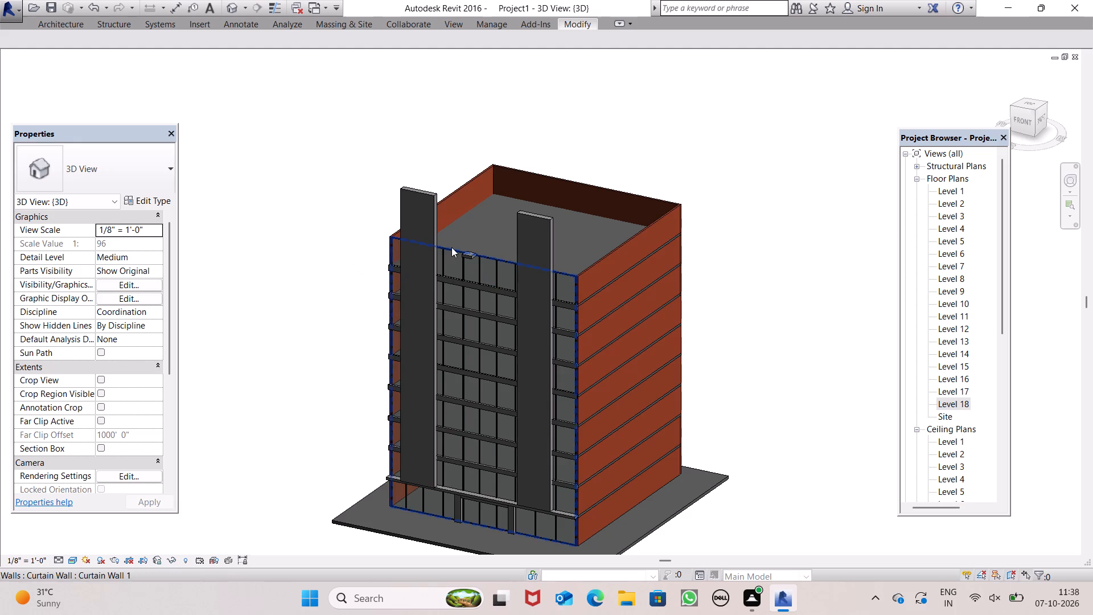
pyautogui.scroll(5, 451, 247)
pyautogui.click(486, 268)
pyautogui.scroll(3, 422, 181)
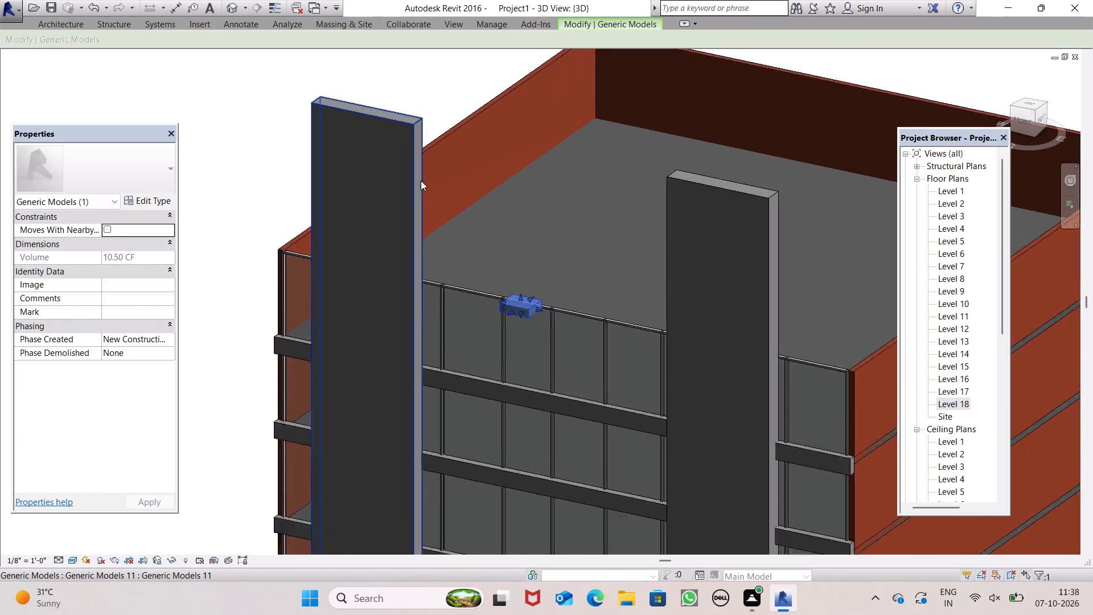
pyautogui.scroll(2, 421, 181)
pyautogui.moveTo(552, 333); pyautogui.dragTo(495, 167)
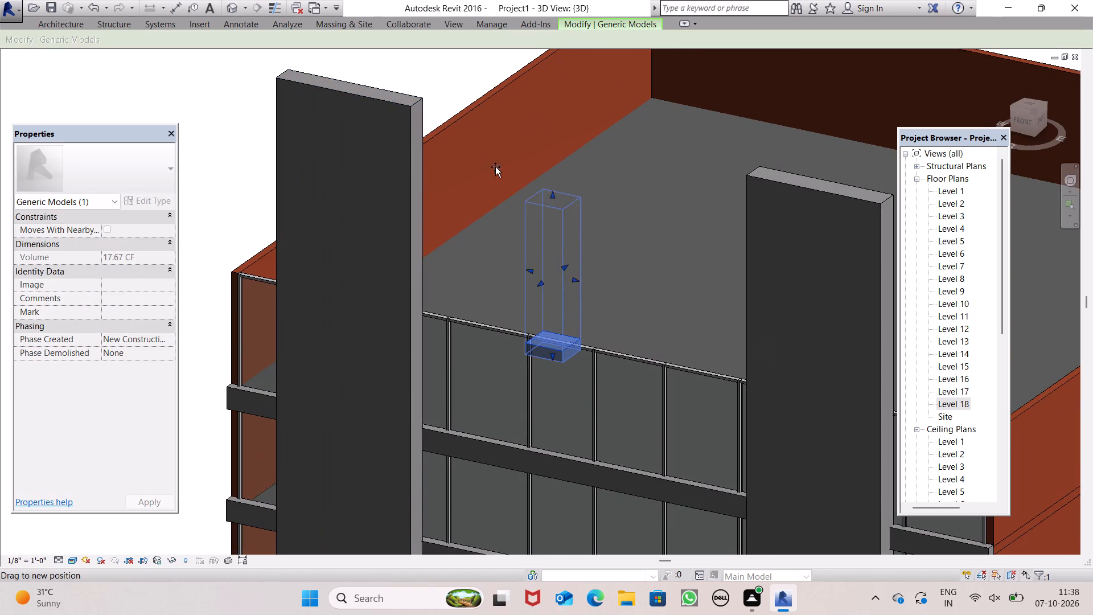
pyautogui.moveTo(495, 167); pyautogui.dragTo(484, 116)
pyautogui.moveTo(550, 354); pyautogui.dragTo(553, 346)
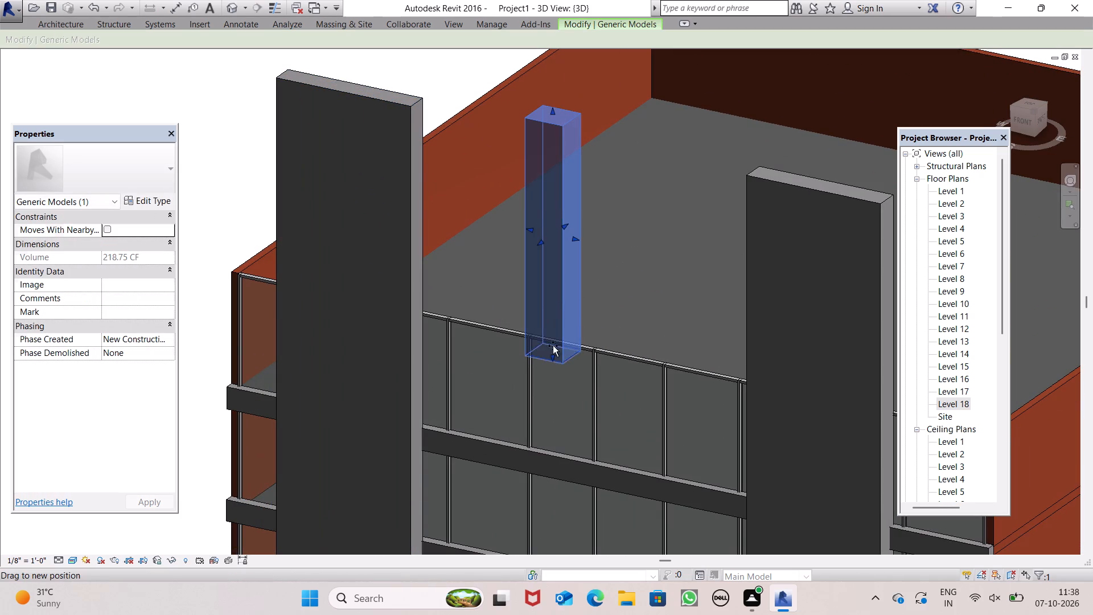
pyautogui.moveTo(553, 346); pyautogui.dragTo(540, 155)
# Stretch the block's two ends to the inner edges of the left-hand and right-hand slabs so it spans the gap.
pyautogui.scroll(-1, 558, 244)
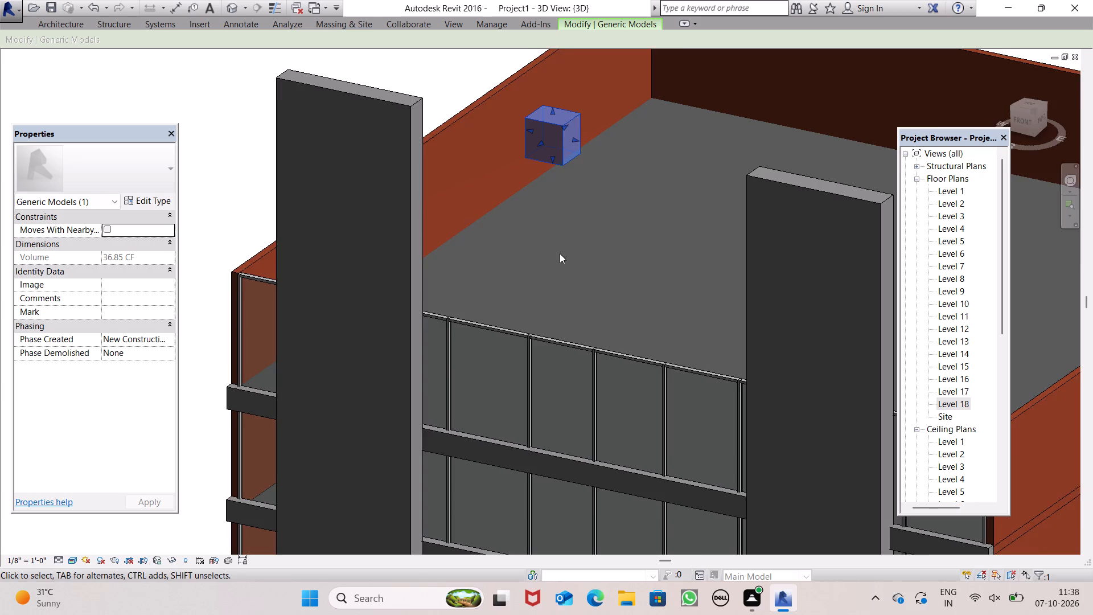
pyautogui.scroll(-1, 560, 253)
pyautogui.keyDown('shift'); pyautogui.moveTo(630, 329); pyautogui.dragTo(730, 324, button='middle'); pyautogui.keyUp('shift')
pyautogui.scroll(3, 514, 184)
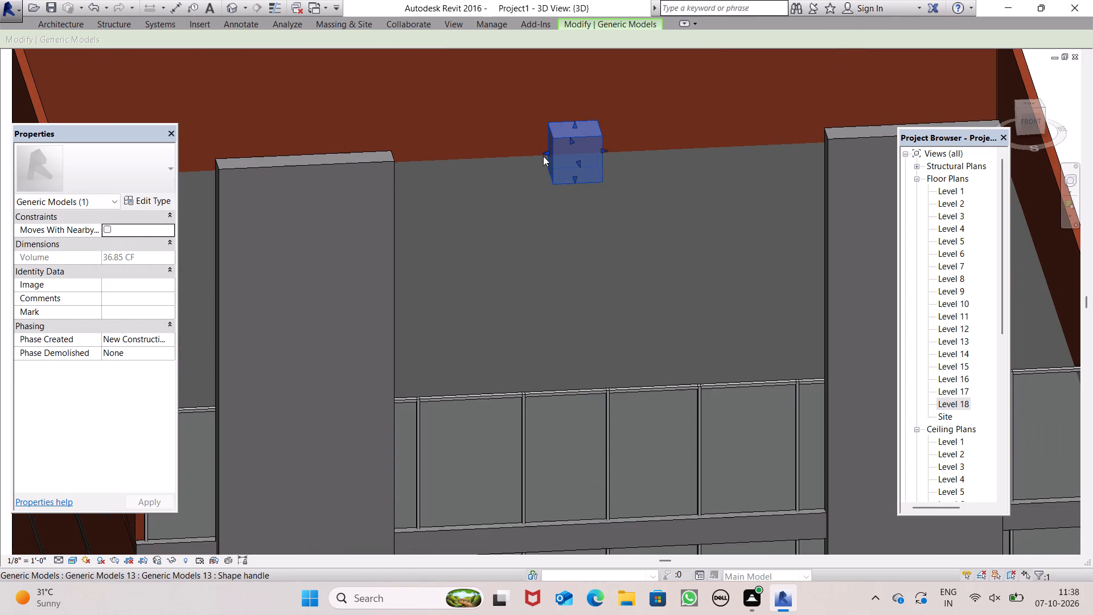
pyautogui.moveTo(547, 152); pyautogui.dragTo(375, 169)
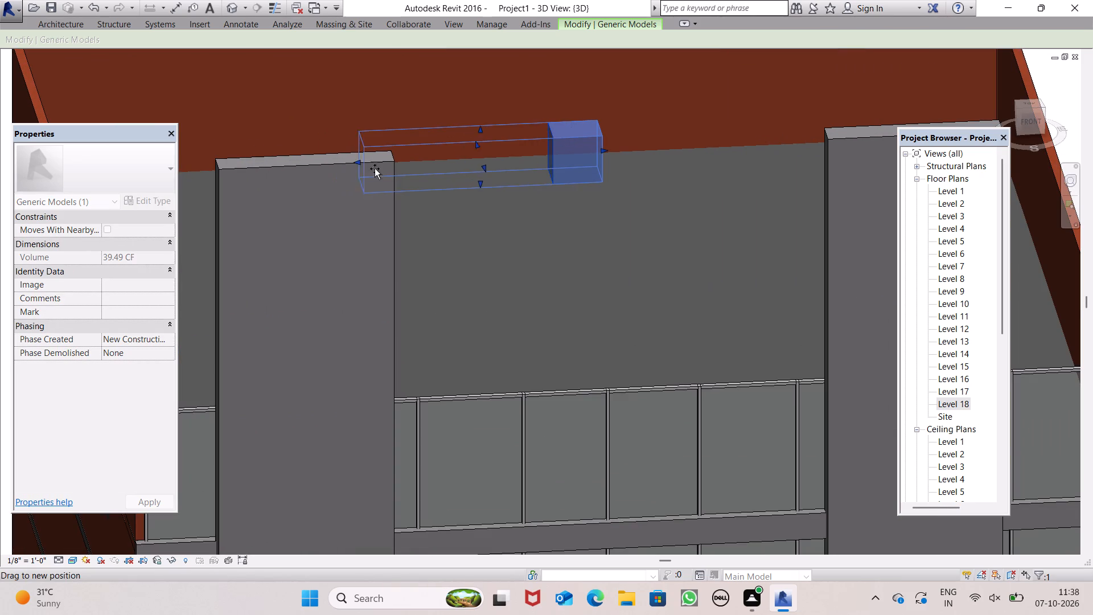
pyautogui.moveTo(375, 169); pyautogui.dragTo(393, 172)
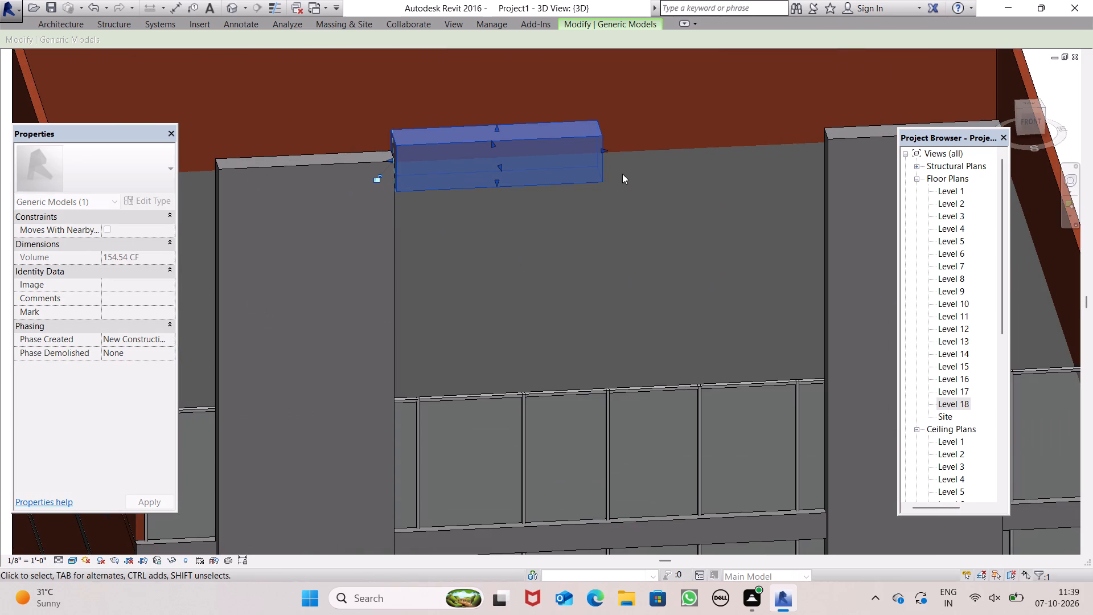
pyautogui.moveTo(605, 151); pyautogui.dragTo(827, 190)
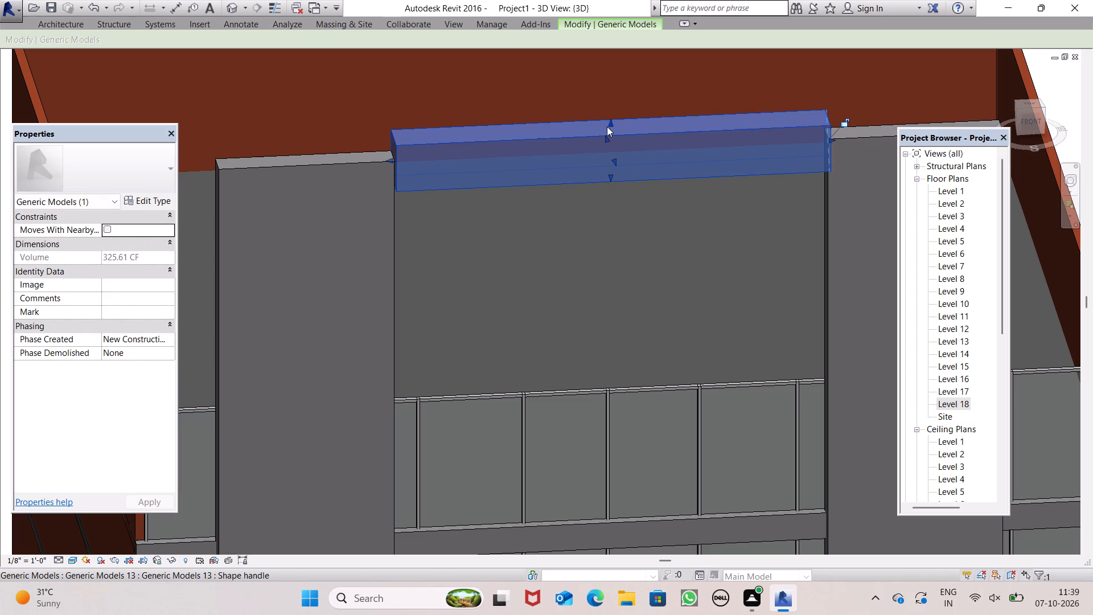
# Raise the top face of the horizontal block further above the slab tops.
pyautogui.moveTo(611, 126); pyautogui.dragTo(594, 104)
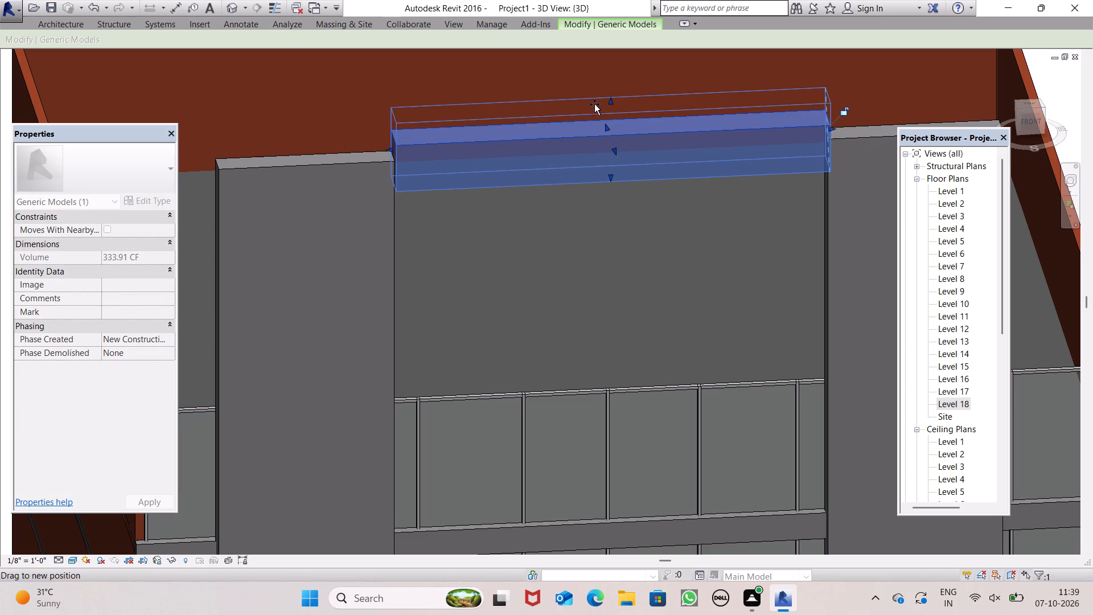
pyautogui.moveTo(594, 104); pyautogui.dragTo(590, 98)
# Stretch the horizontal block's two ends across the slab tops to the outer edges of the left-hand and right-hand slabs.
pyautogui.moveTo(388, 143); pyautogui.dragTo(346, 129)
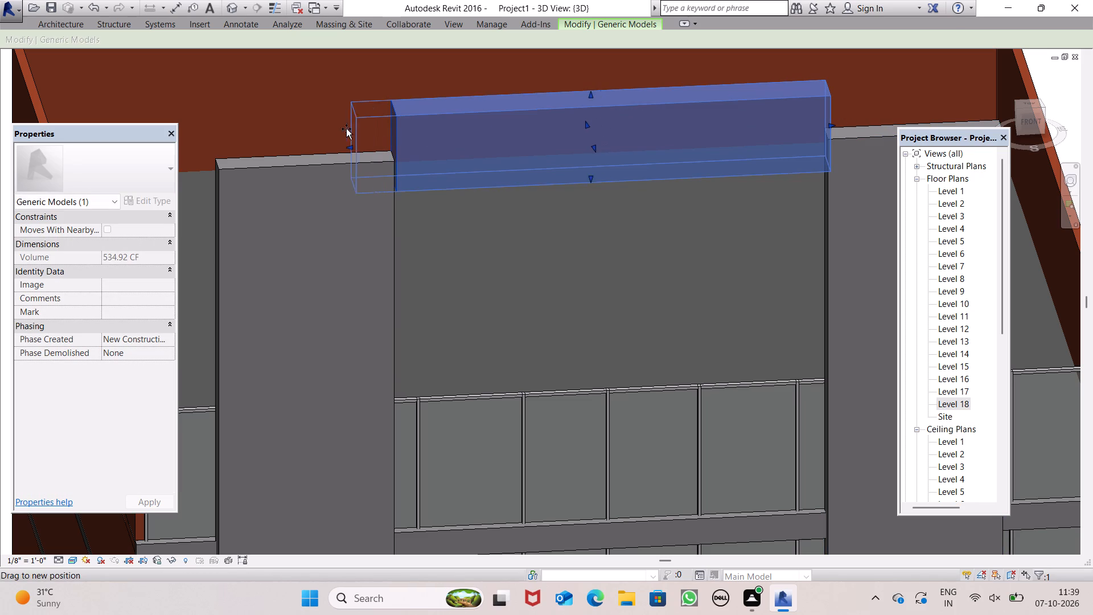
pyautogui.moveTo(346, 129); pyautogui.dragTo(213, 123)
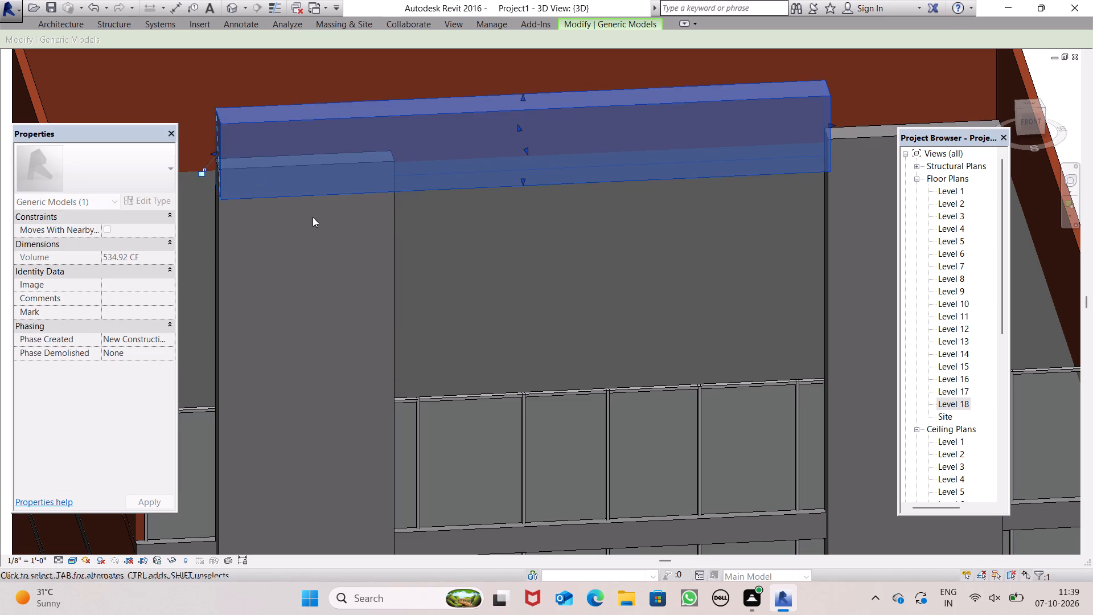
pyautogui.scroll(-6, 313, 219)
pyautogui.scroll(5, 577, 191)
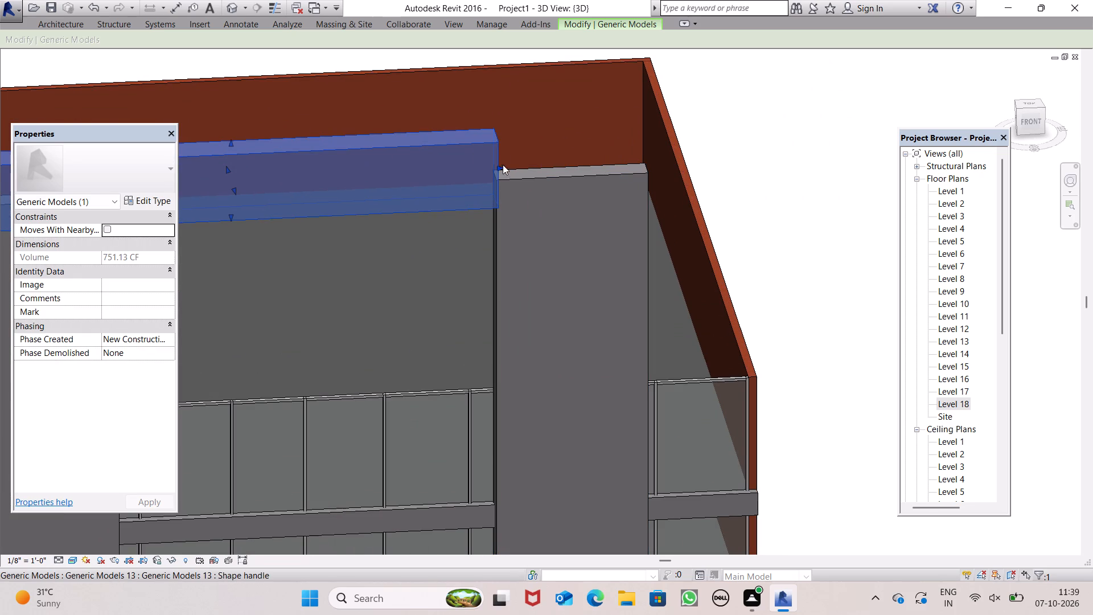
pyautogui.moveTo(500, 166); pyautogui.dragTo(640, 177)
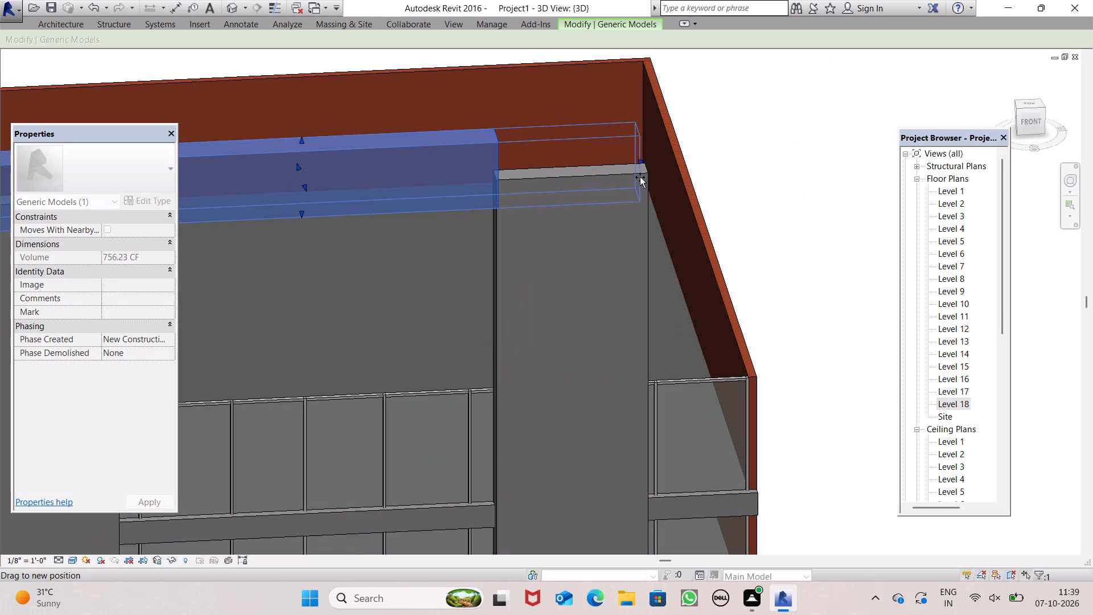
pyautogui.moveTo(640, 177); pyautogui.dragTo(642, 182)
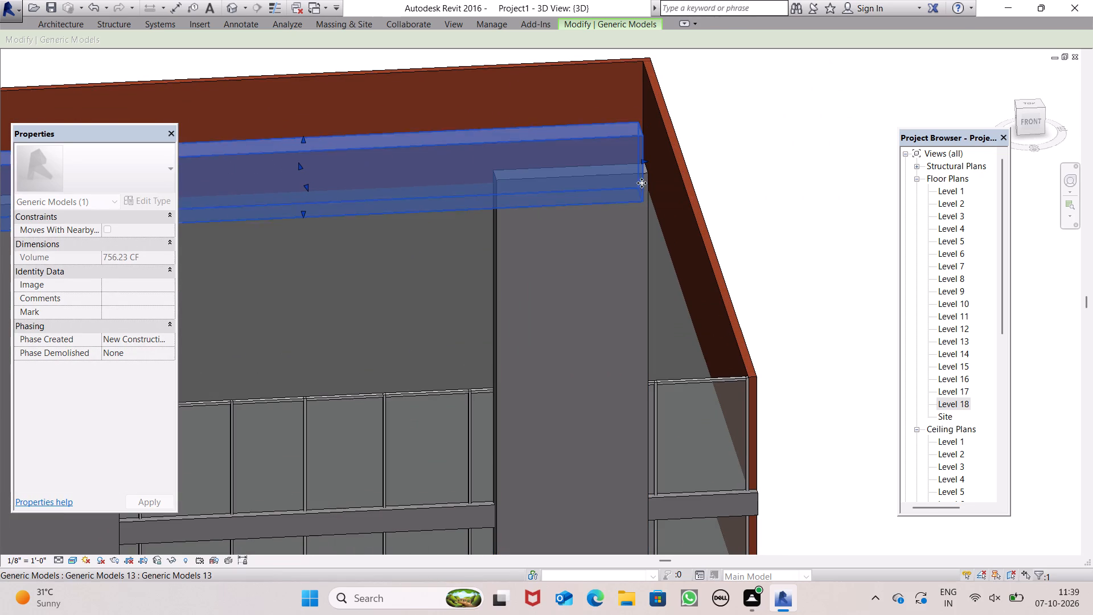
pyautogui.scroll(4, 651, 175)
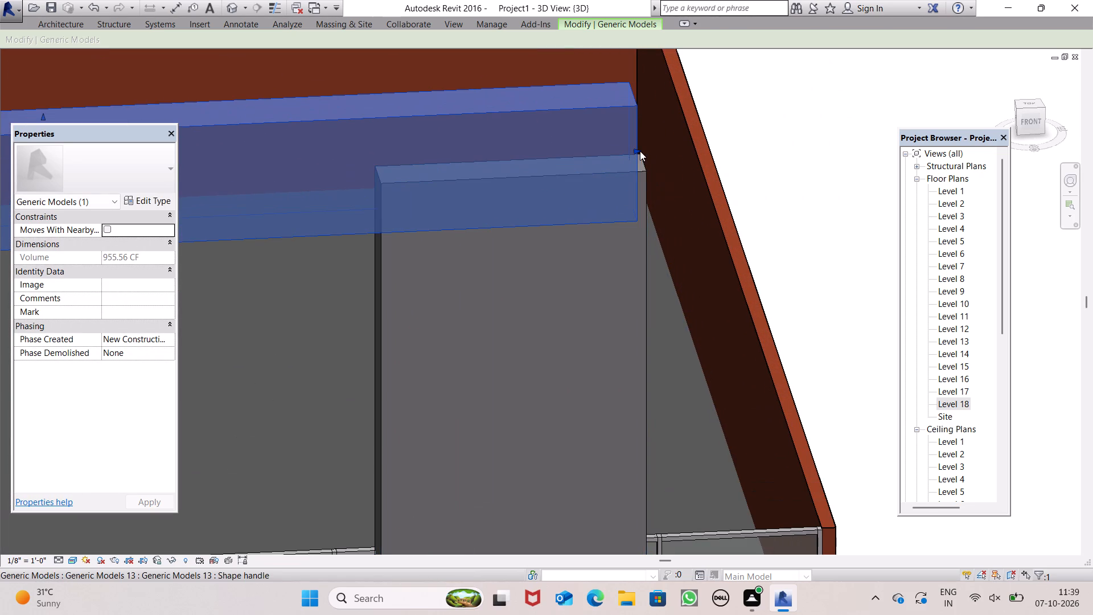
pyautogui.moveTo(638, 150); pyautogui.dragTo(640, 159)
pyautogui.click(784, 207)
# Extend the block's right-hand end until it is flush with the outer side face of the right-hand slab.
pyautogui.moveTo(775, 242); pyautogui.dragTo(774, 263, button='middle')
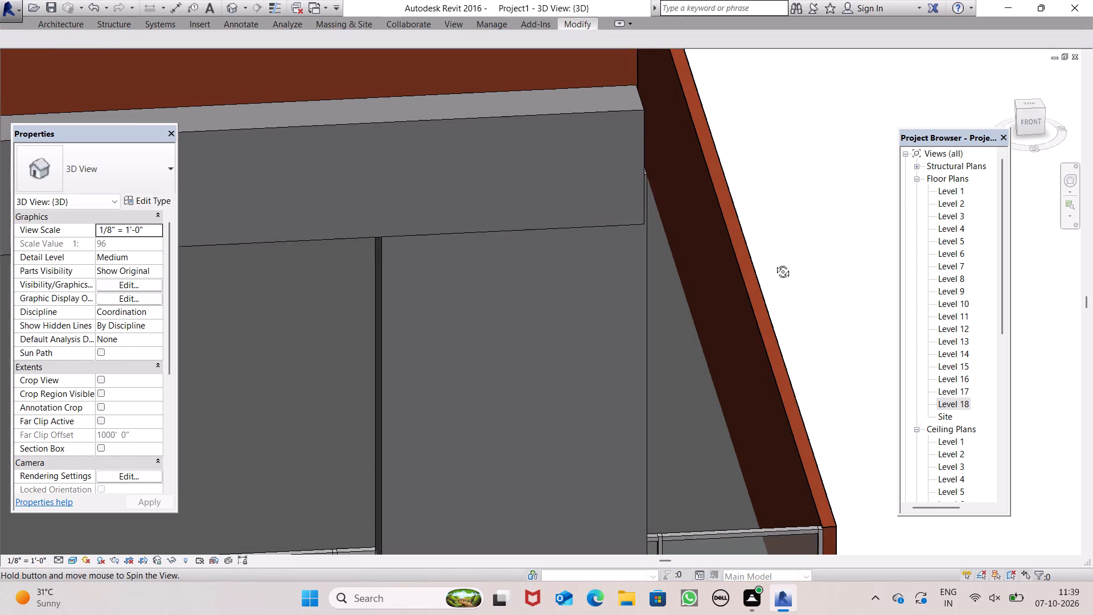
pyautogui.moveTo(774, 263); pyautogui.dragTo(669, 265, button='middle')
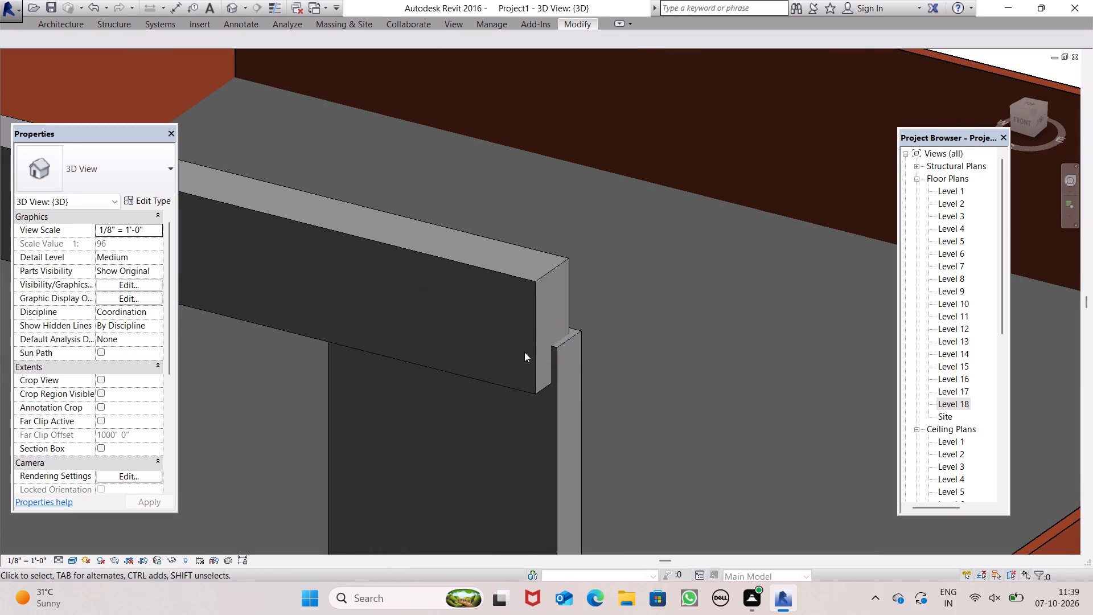
pyautogui.click(536, 339)
pyautogui.moveTo(554, 324); pyautogui.dragTo(554, 326)
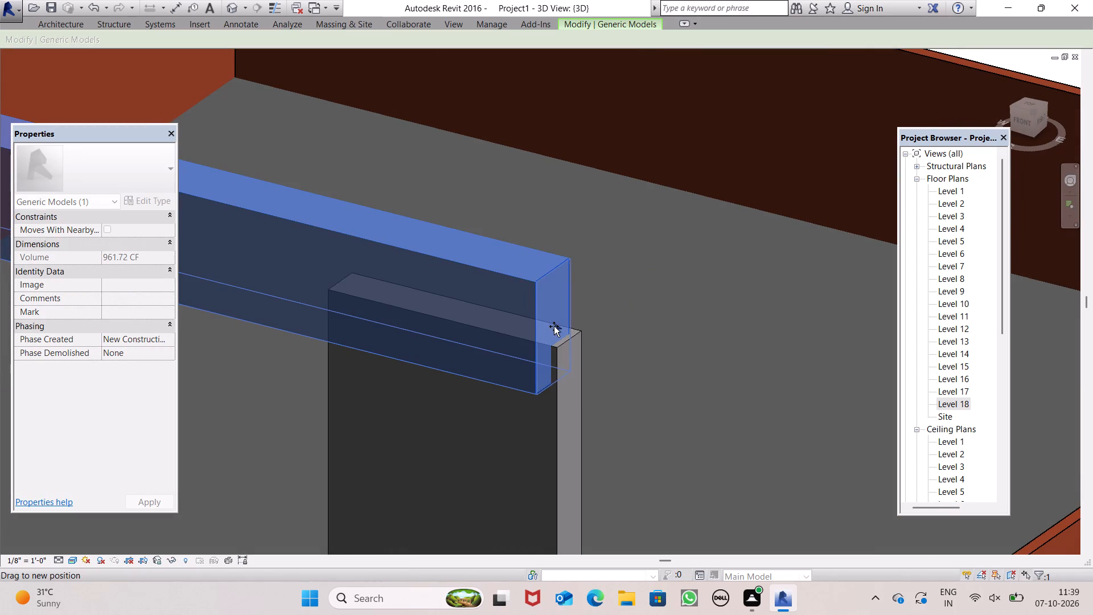
pyautogui.moveTo(554, 326); pyautogui.dragTo(566, 333)
pyautogui.scroll(-3, 556, 306)
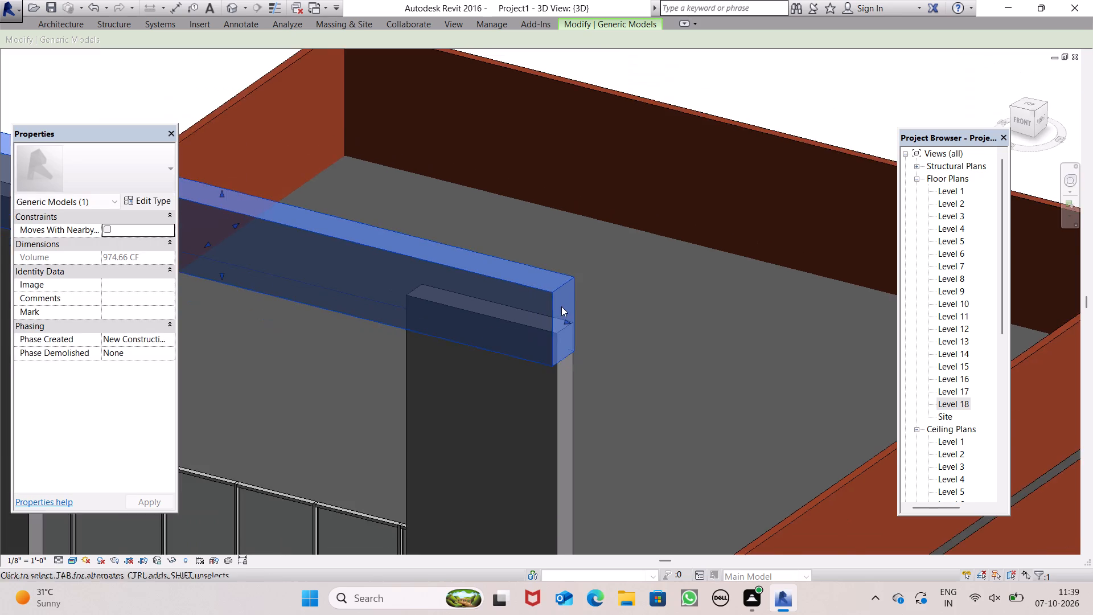
pyautogui.scroll(-11, 568, 304)
pyautogui.moveTo(595, 346); pyautogui.dragTo(696, 296, button='middle')
pyautogui.click(719, 332)
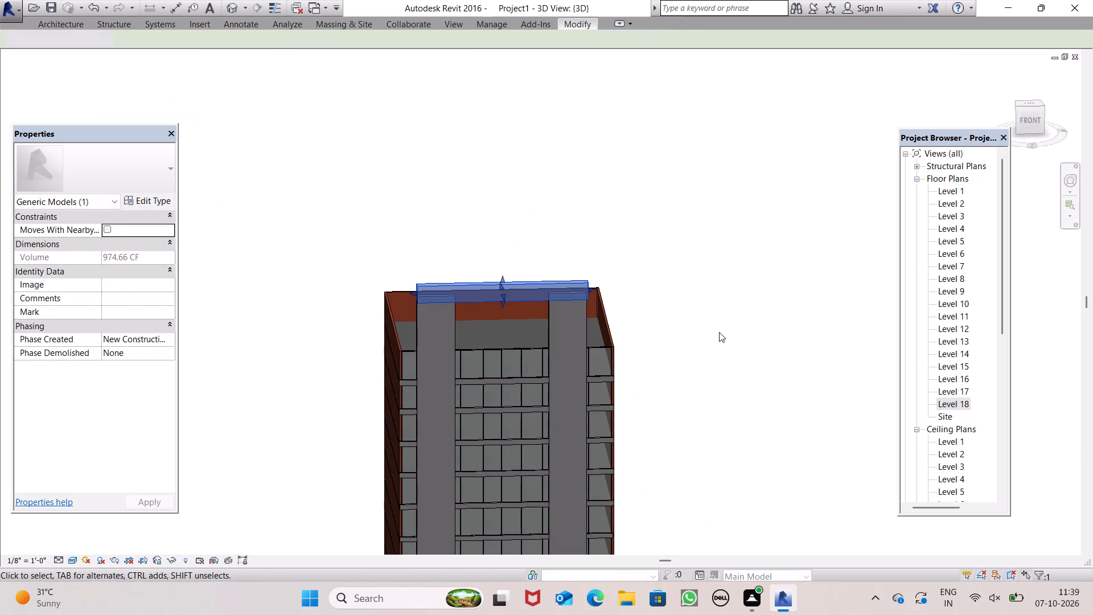
# Pull the block's bottom face down to just above the lower edge of the red parapet wall behind it.
pyautogui.scroll(3, 438, 287)
pyautogui.moveTo(573, 342); pyautogui.dragTo(564, 311, button='middle')
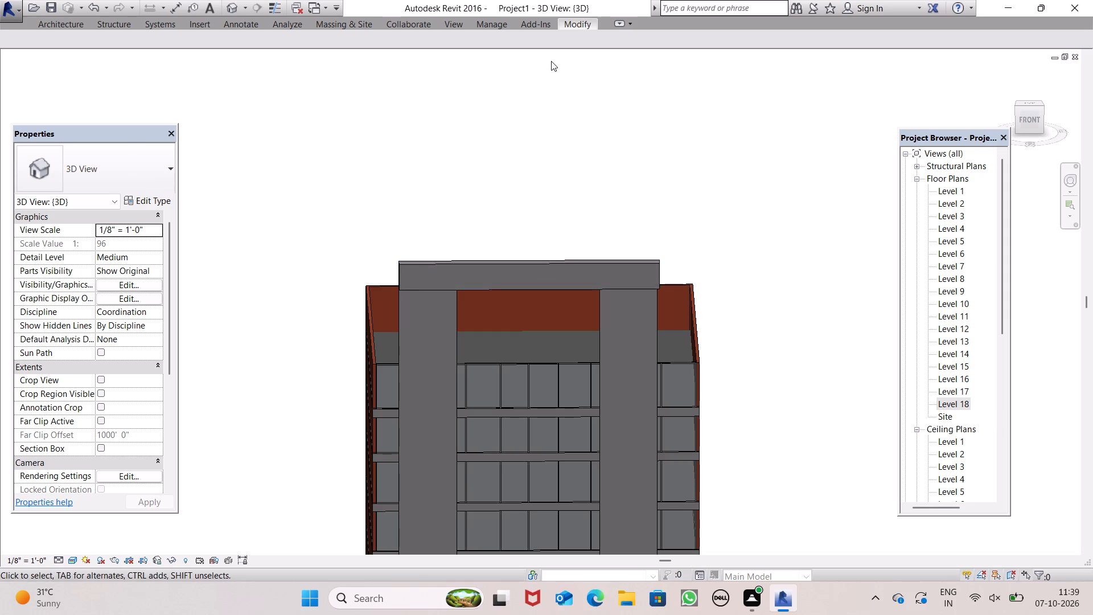
pyautogui.scroll(1, 584, 317)
pyautogui.moveTo(574, 345); pyautogui.dragTo(560, 307, button='middle')
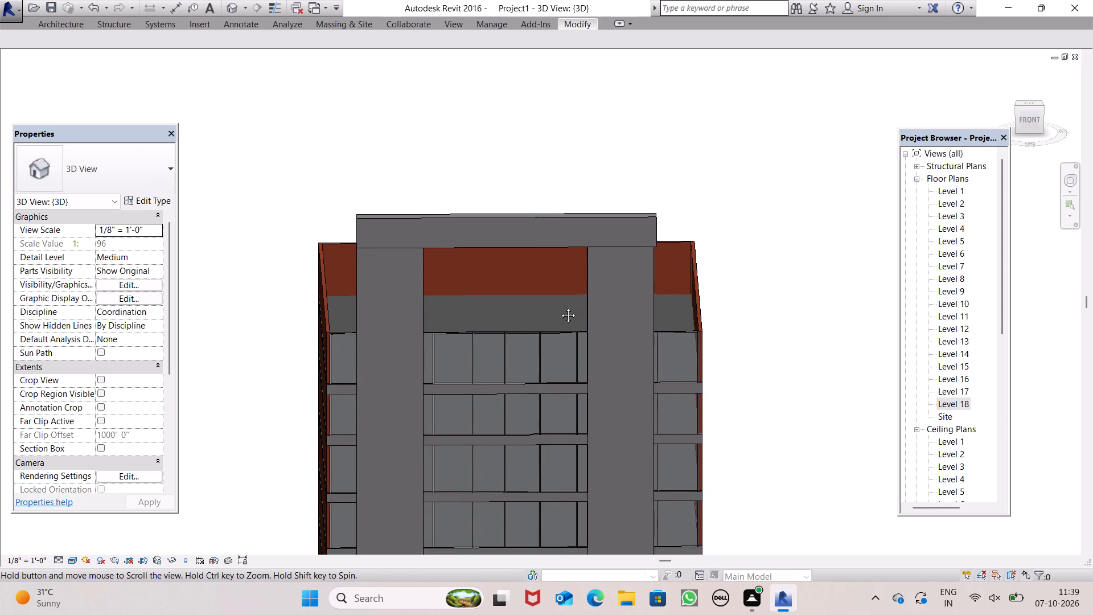
pyautogui.moveTo(560, 307); pyautogui.dragTo(557, 303, button='middle')
pyautogui.click(477, 241)
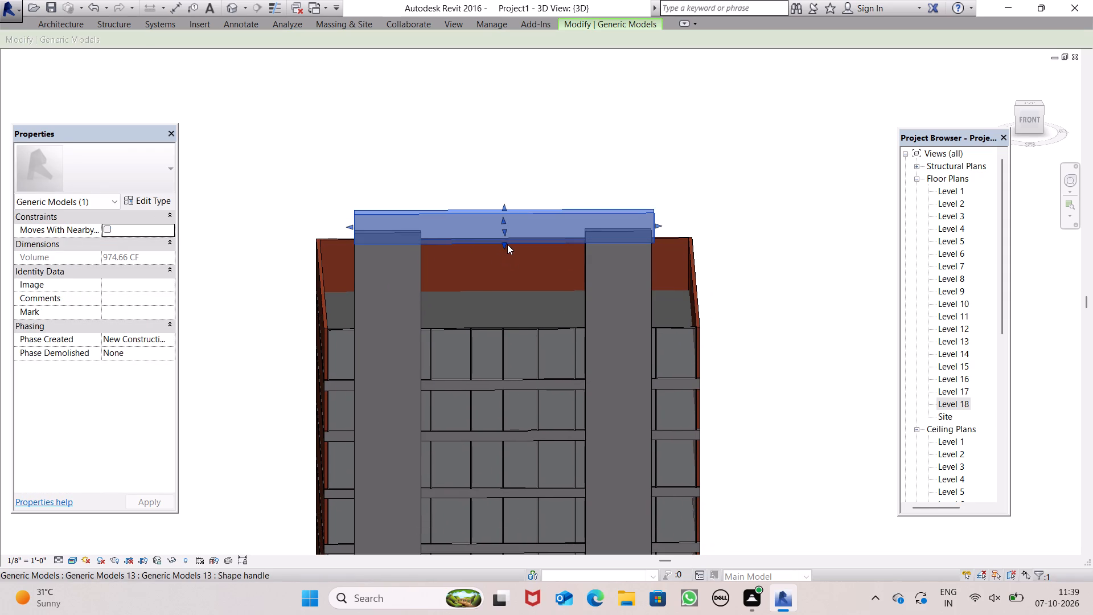
pyautogui.moveTo(503, 244); pyautogui.dragTo(508, 284)
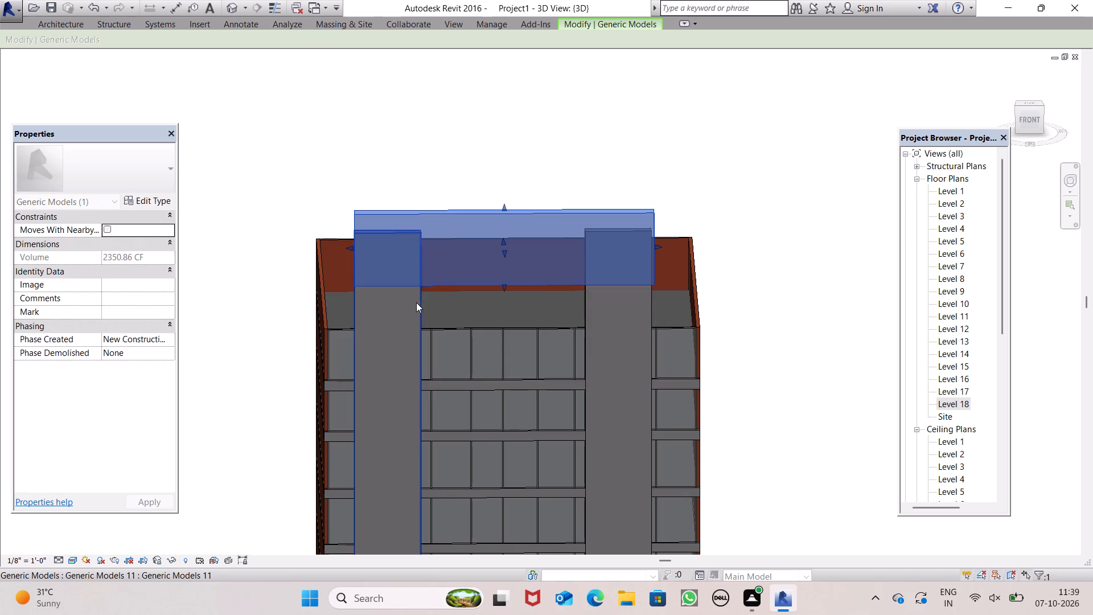
# Lower the left-hand slab's top face to just above the bottom of the horizontal block.
pyautogui.click(416, 303)
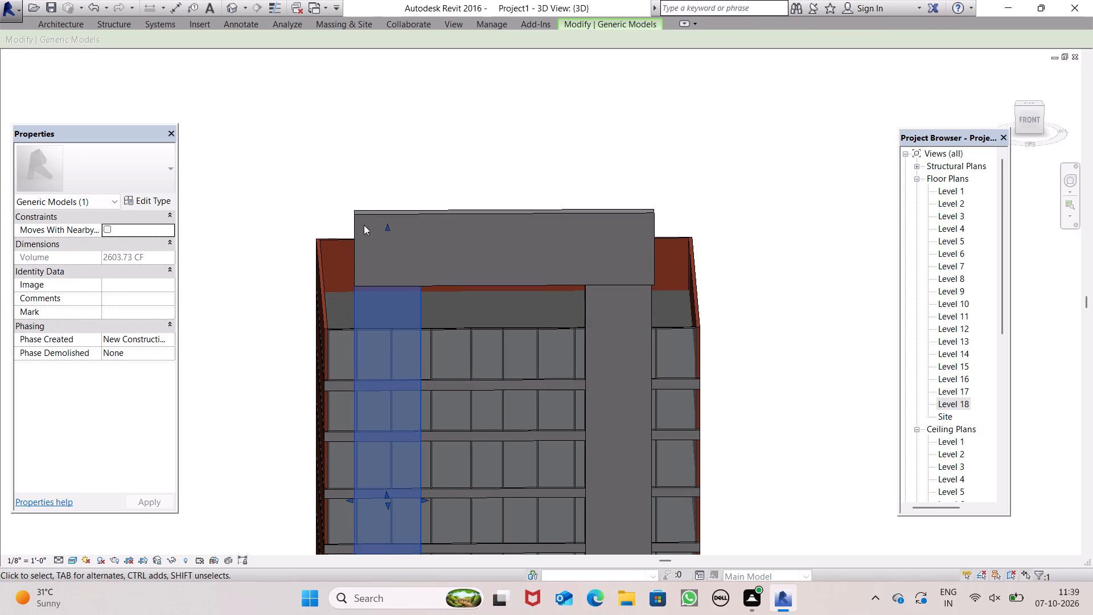
pyautogui.moveTo(385, 227); pyautogui.dragTo(385, 229)
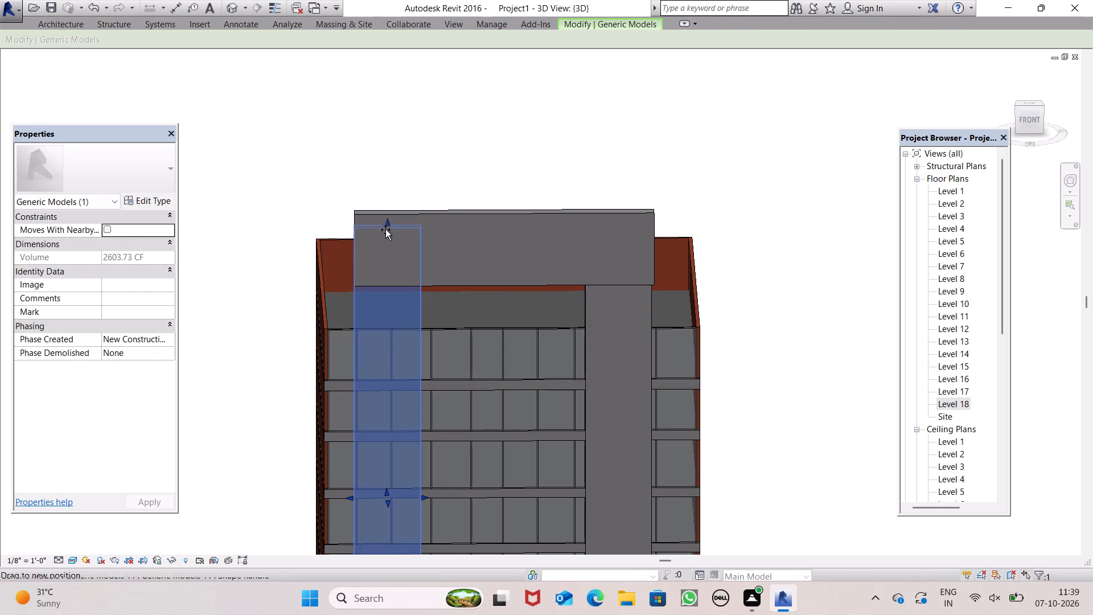
pyautogui.moveTo(385, 229); pyautogui.dragTo(387, 276)
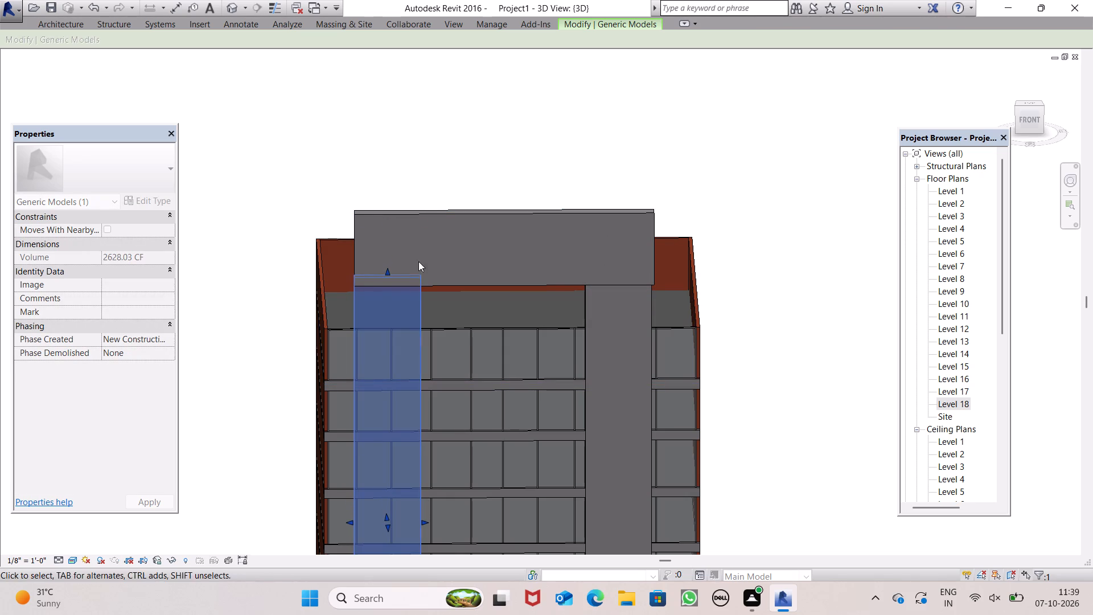
# Lower the horizontal block's top face to about the level of the parapet's top edge.
pyautogui.click(449, 218)
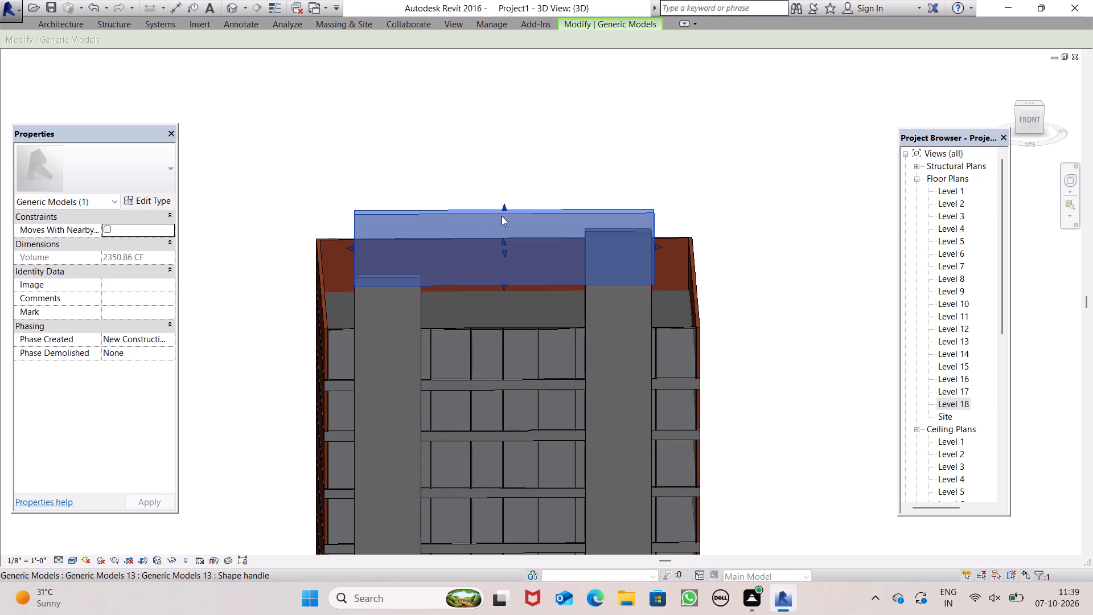
pyautogui.moveTo(506, 211); pyautogui.dragTo(508, 222)
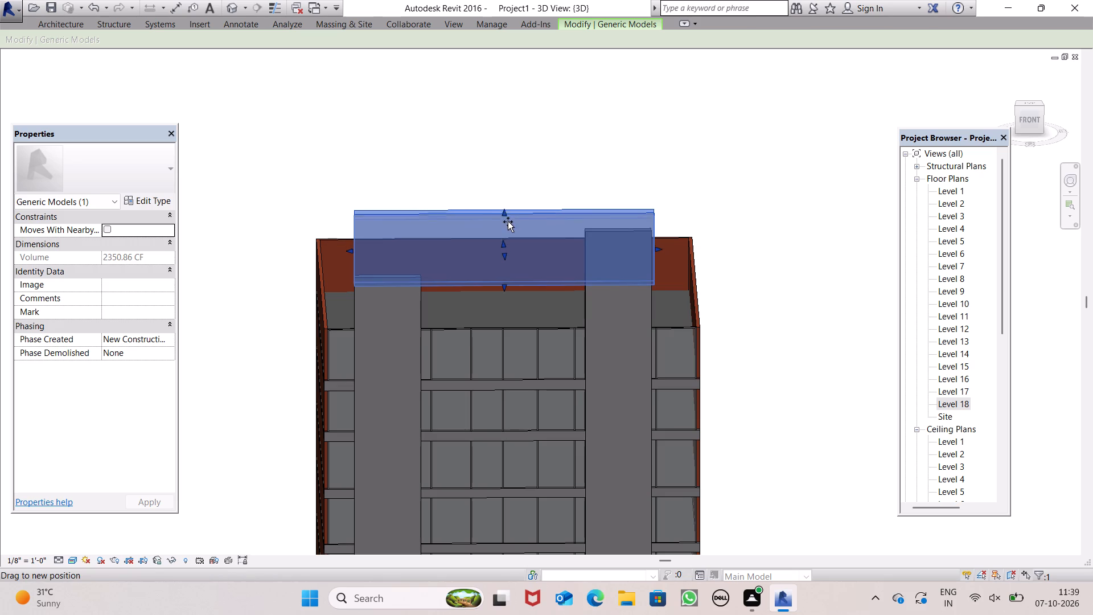
pyautogui.moveTo(508, 222); pyautogui.dragTo(510, 237)
pyautogui.click(591, 197)
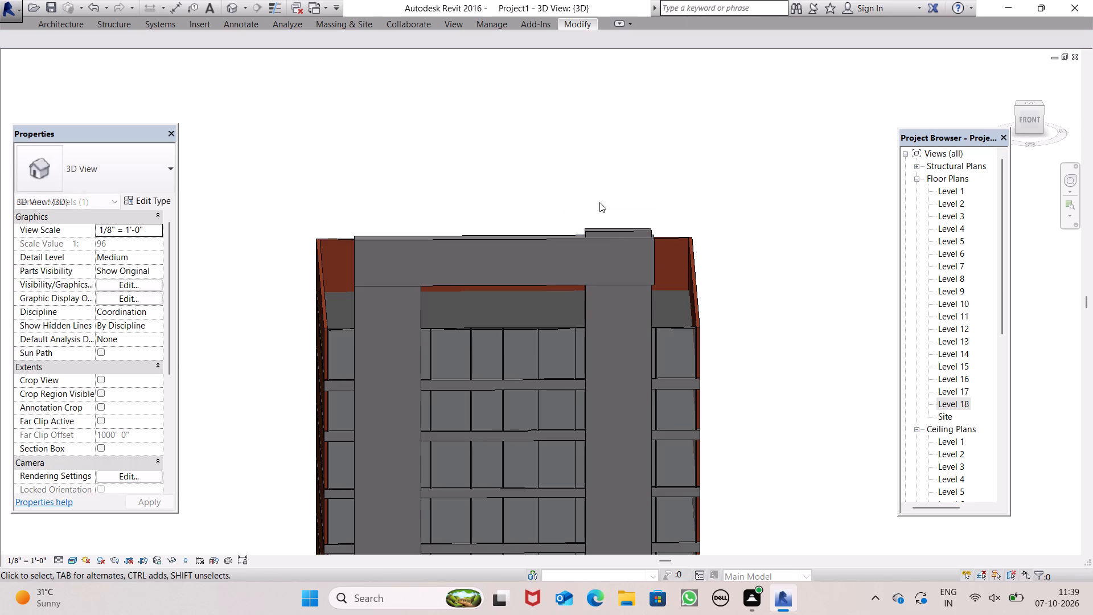
# Lower the right-hand slab's top face to just above the block's bottom, matching the left-hand slab.
pyautogui.click(609, 229)
pyautogui.moveTo(615, 224); pyautogui.dragTo(616, 232)
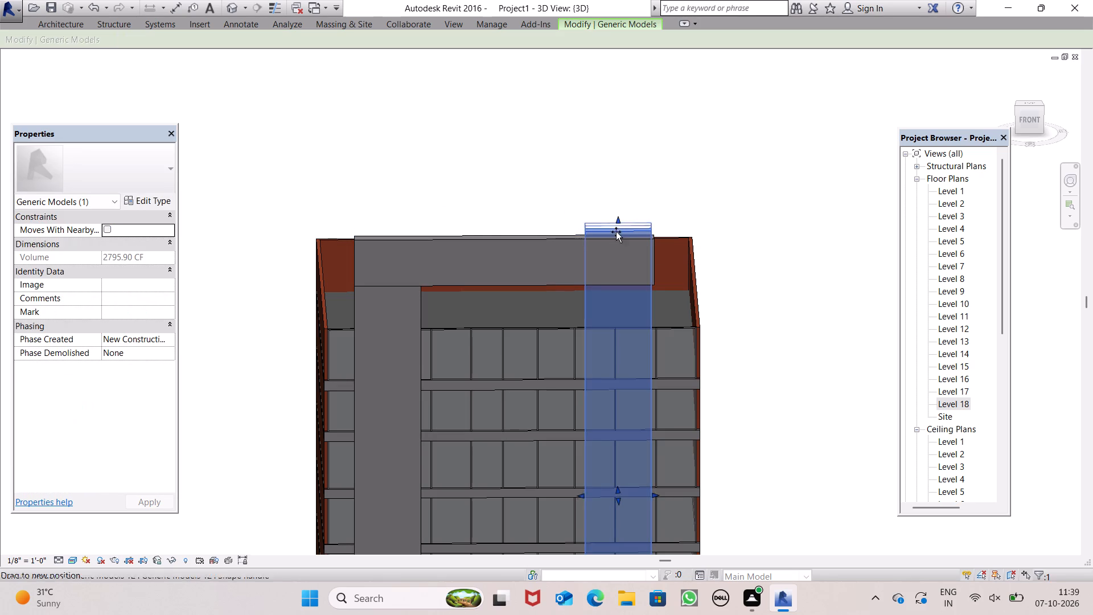
pyautogui.moveTo(616, 232); pyautogui.dragTo(610, 280)
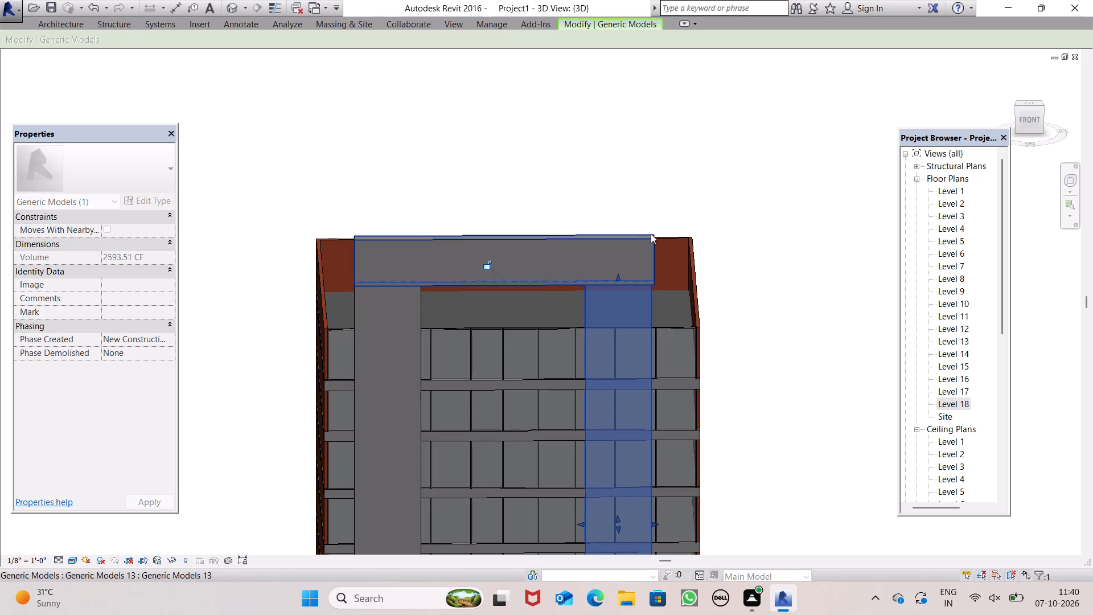
pyautogui.click(644, 193)
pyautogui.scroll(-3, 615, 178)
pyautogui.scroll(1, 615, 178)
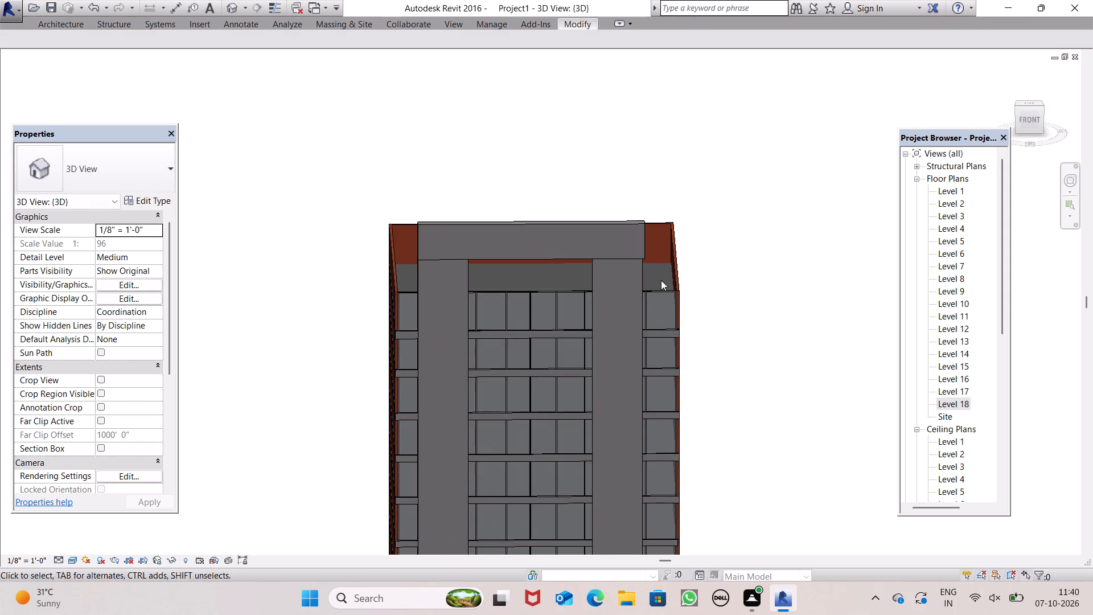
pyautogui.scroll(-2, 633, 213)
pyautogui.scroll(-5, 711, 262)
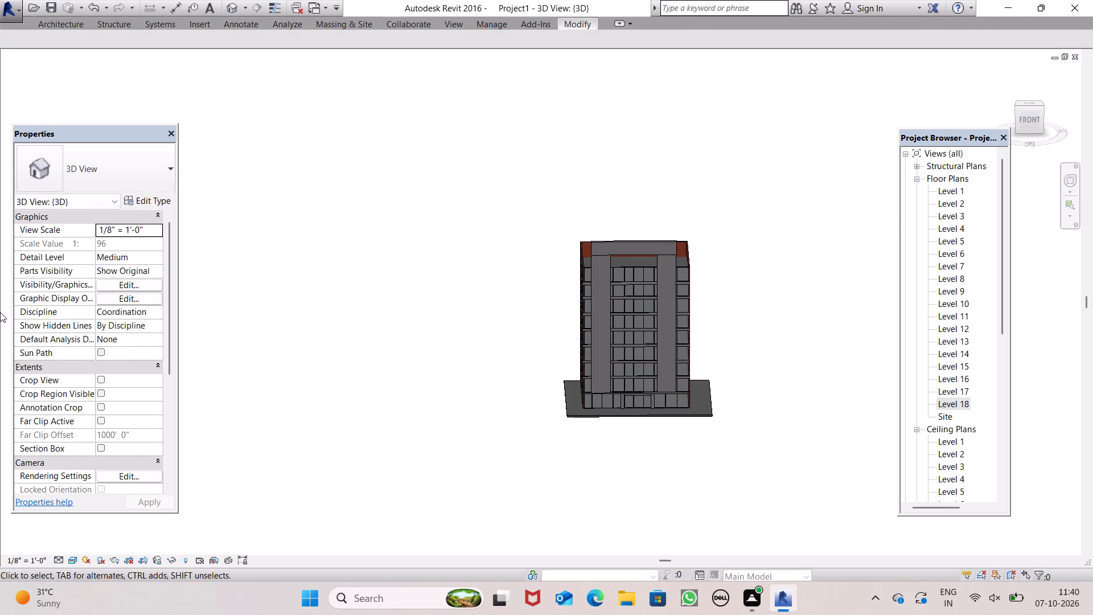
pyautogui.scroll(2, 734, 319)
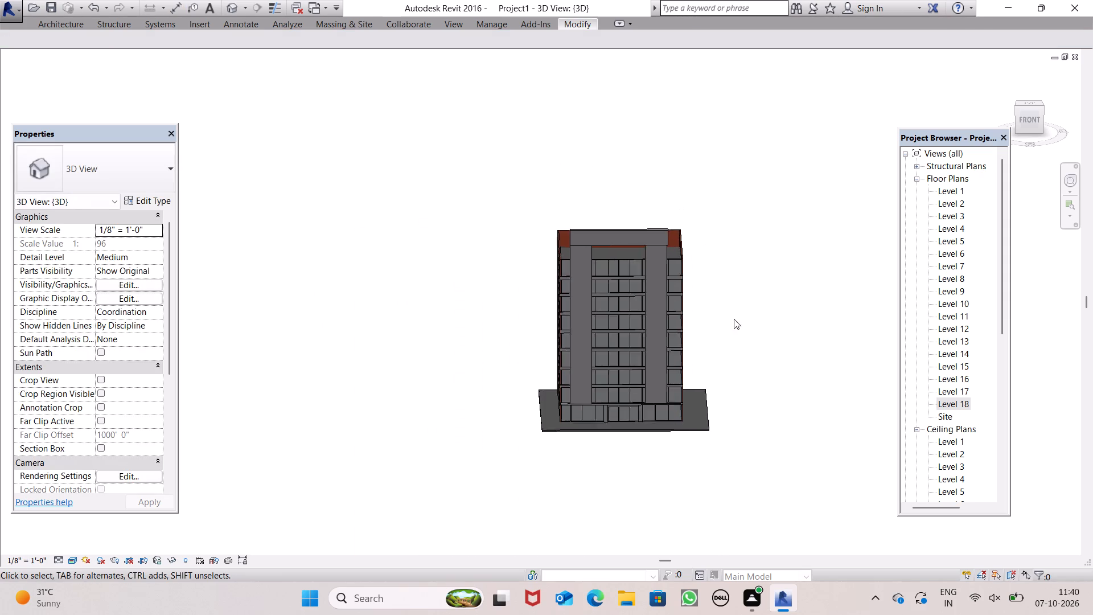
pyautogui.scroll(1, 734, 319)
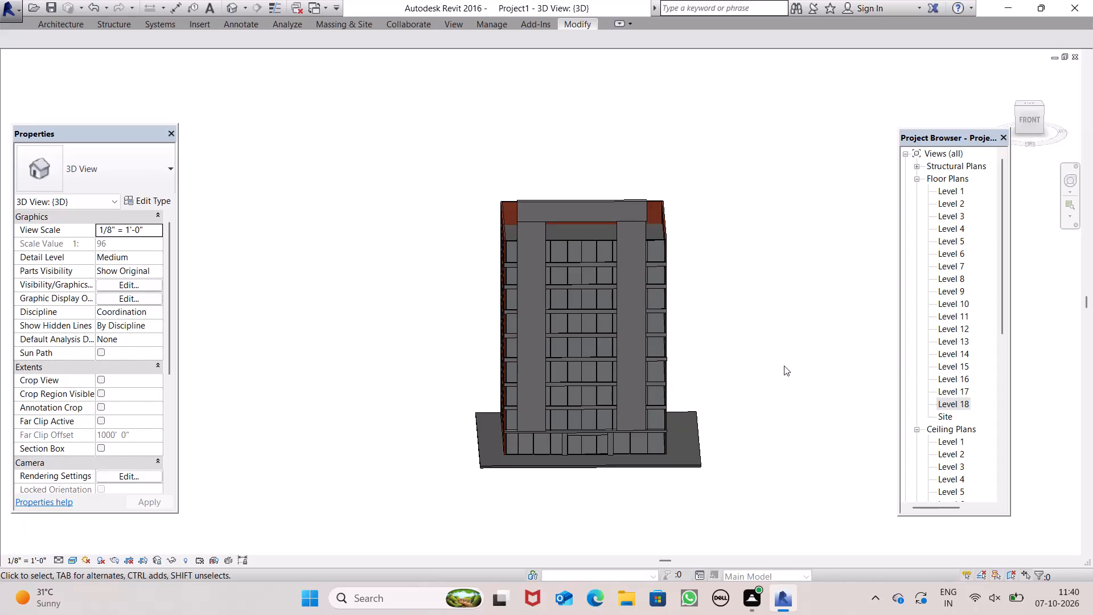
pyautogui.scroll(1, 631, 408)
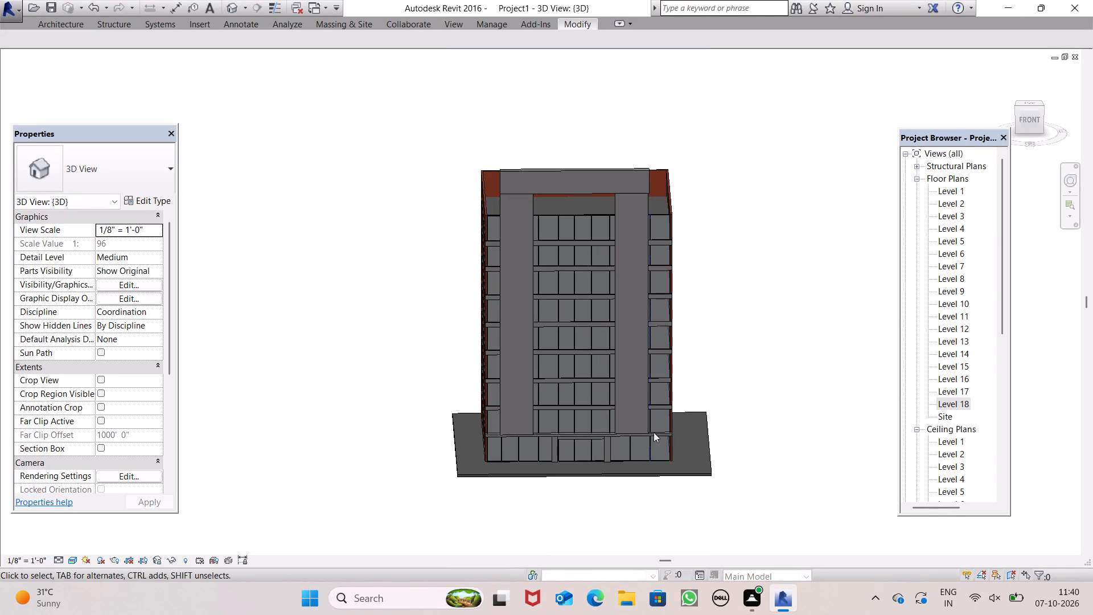
# Start a new in-place component of category Generic Models in the Level 2 floor plan, accepting the default name.
pyautogui.doubleClick(961, 203)
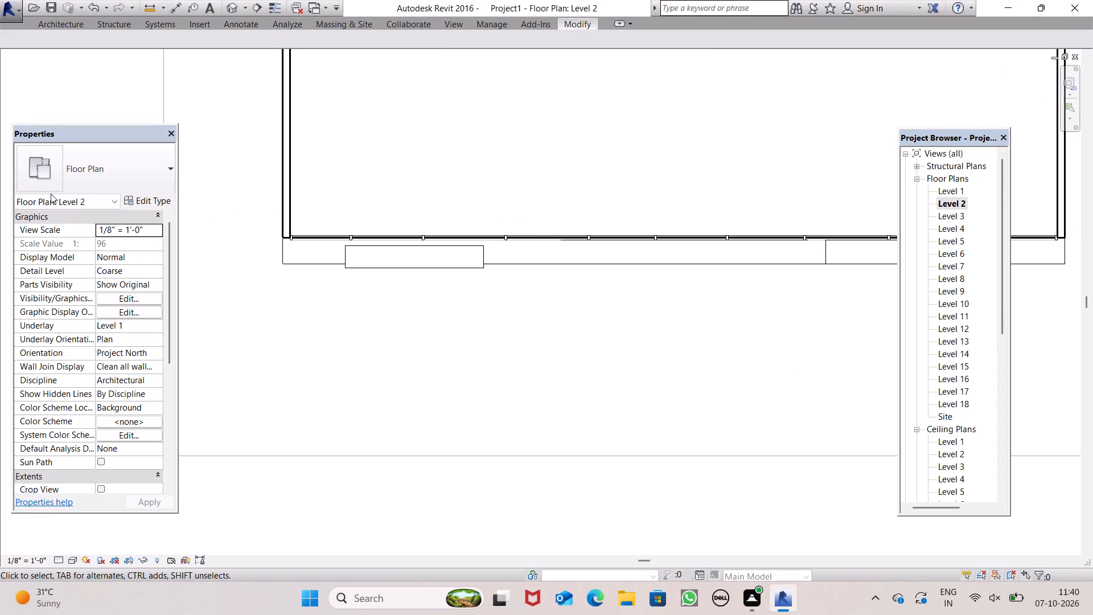
pyautogui.click(71, 26)
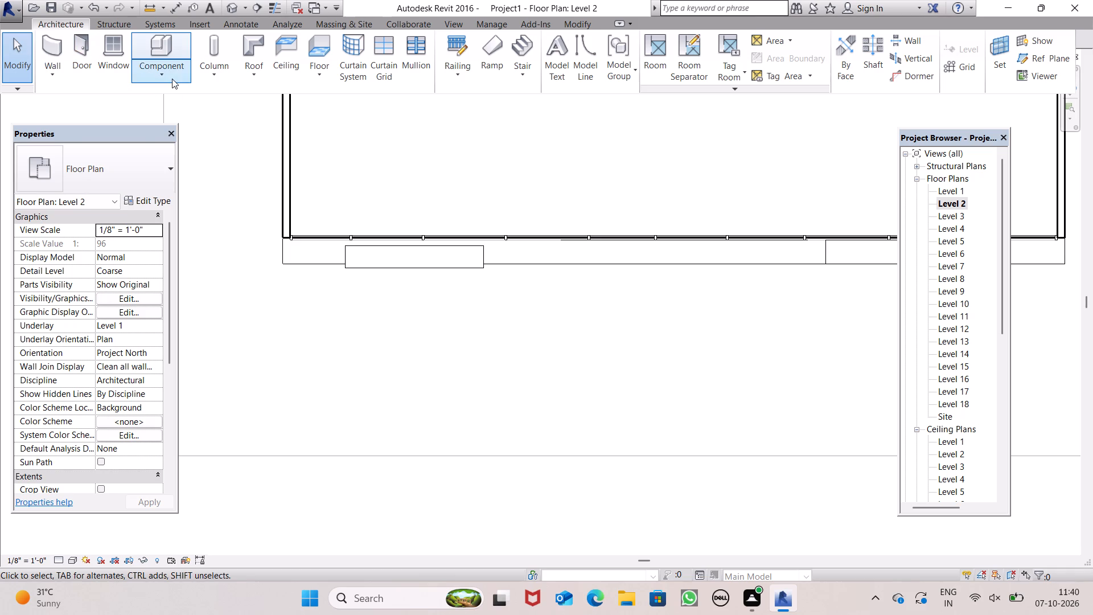
pyautogui.click(172, 79)
pyautogui.click(182, 140)
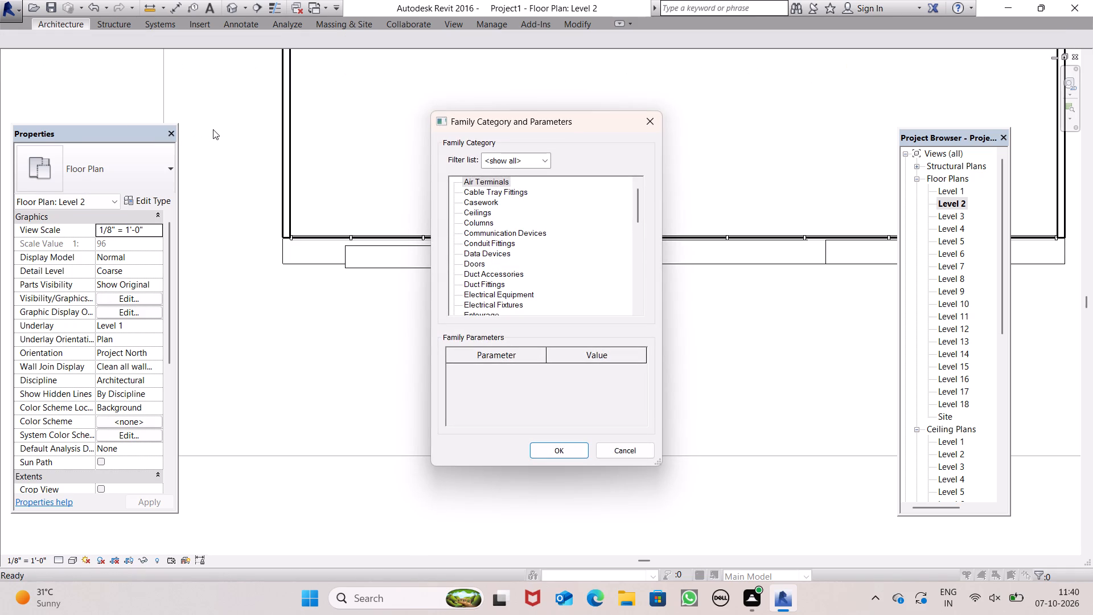
pyautogui.scroll(-2, 509, 286)
pyautogui.scroll(1, 509, 286)
pyautogui.scroll(-9, 509, 286)
pyautogui.click(500, 266)
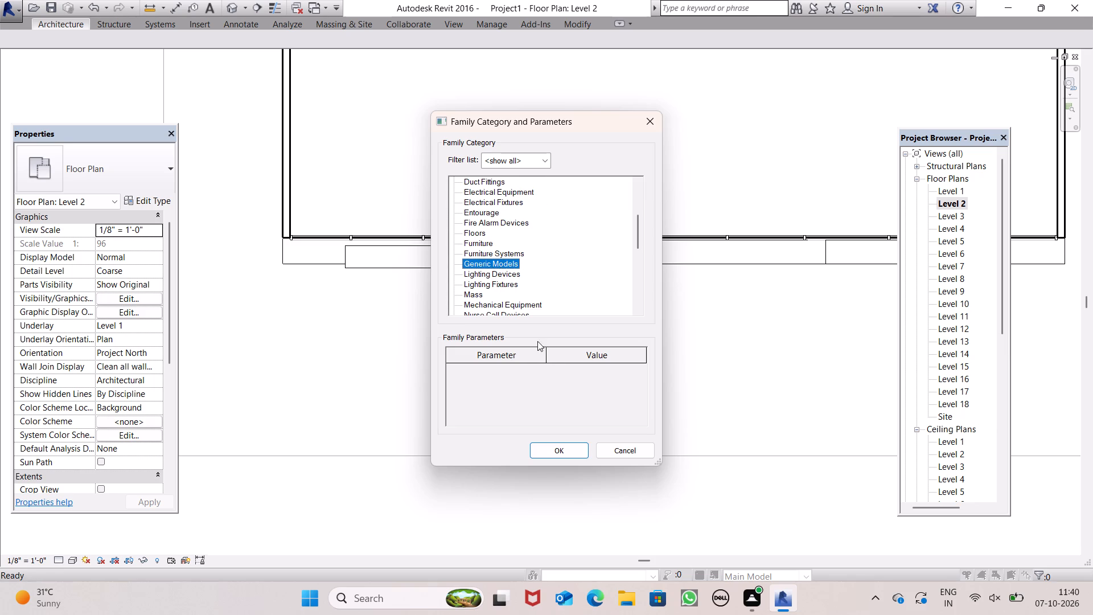
pyautogui.click(564, 453)
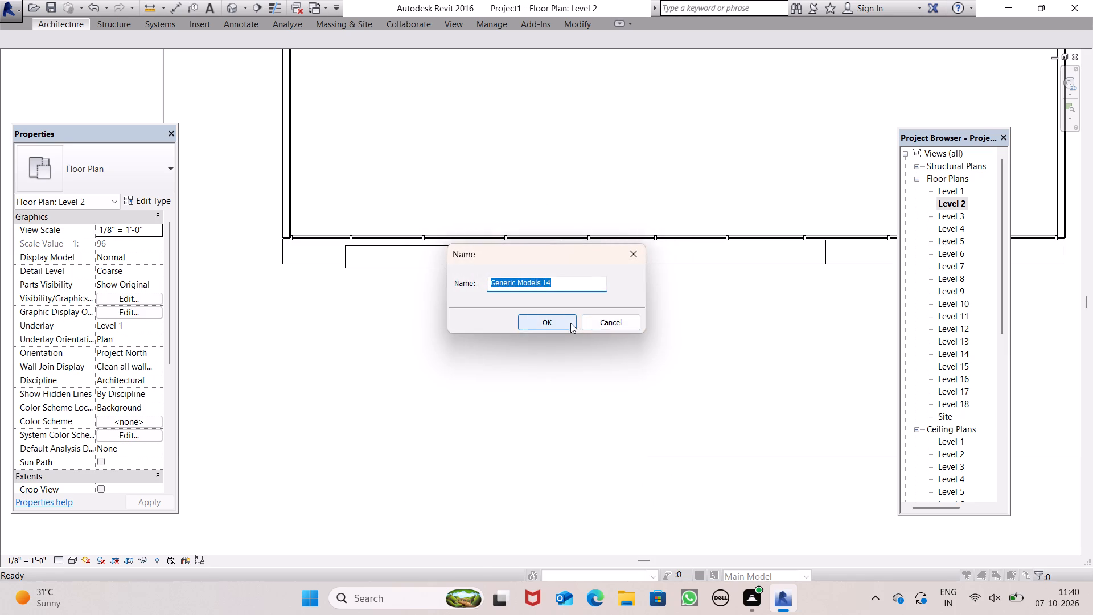
pyautogui.click(570, 323)
pyautogui.scroll(-4, 504, 252)
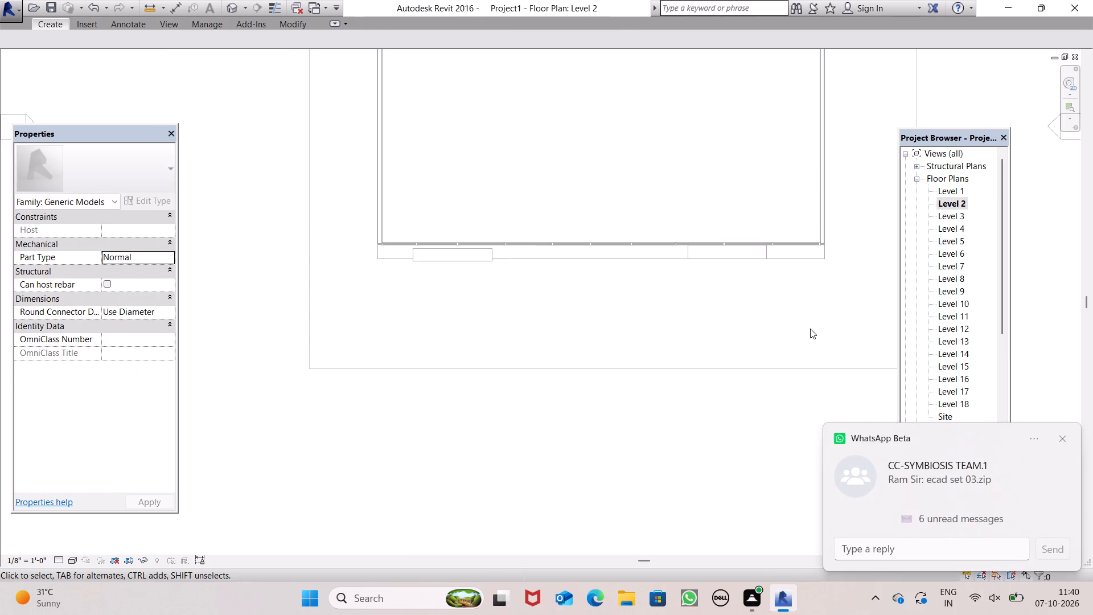
# Create an extrusion from a rectangle about 2'-6" by 3'-0" in front of the ledge, beside the left-hand slab, and finish the model.
pyautogui.click(1060, 442)
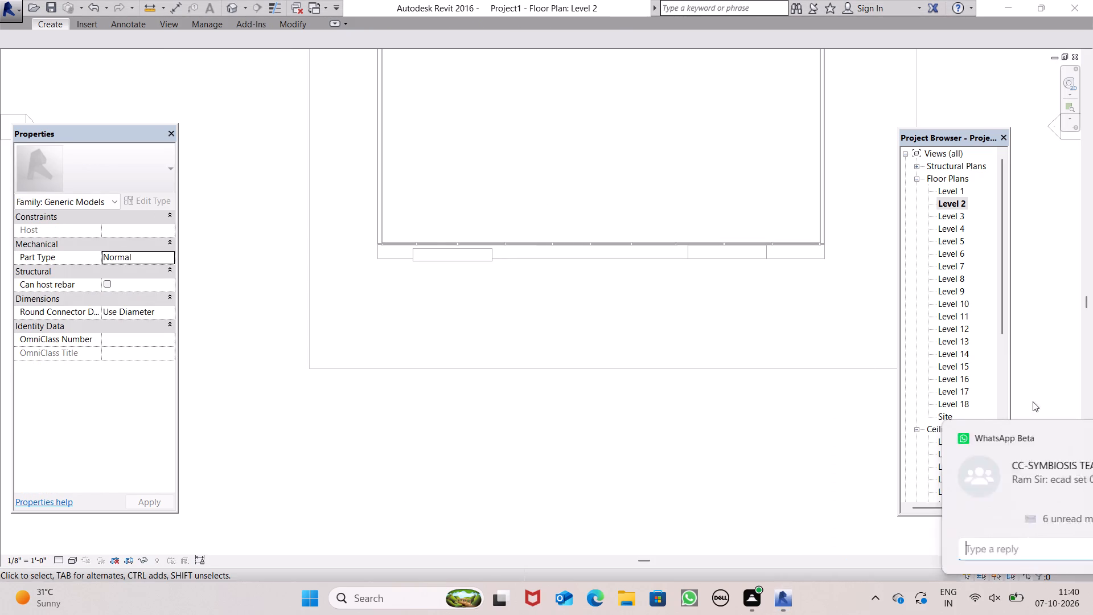
pyautogui.click(48, 22)
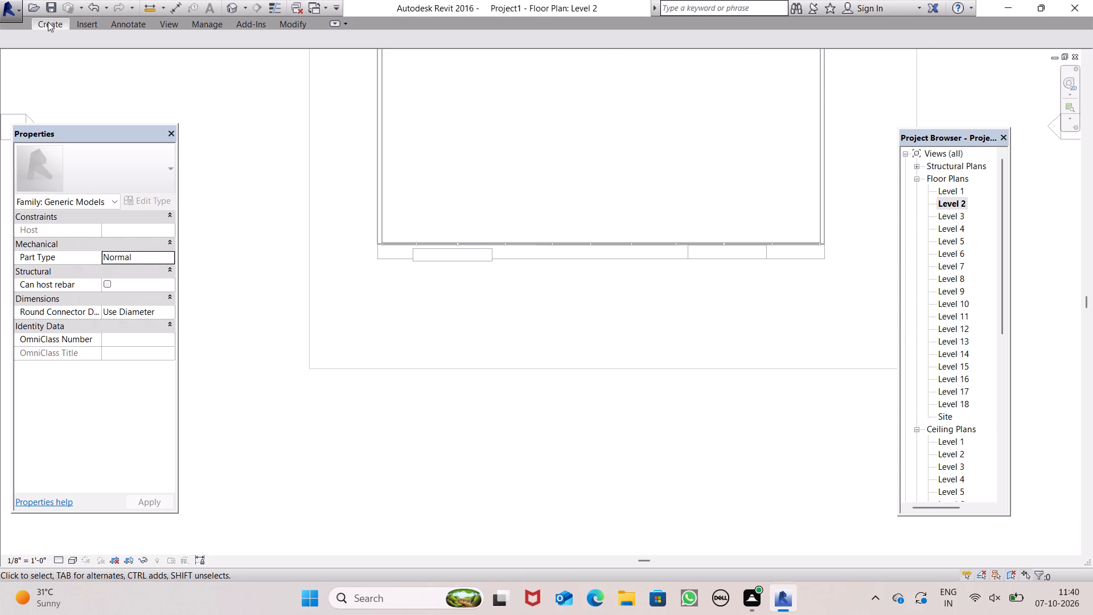
pyautogui.click(120, 61)
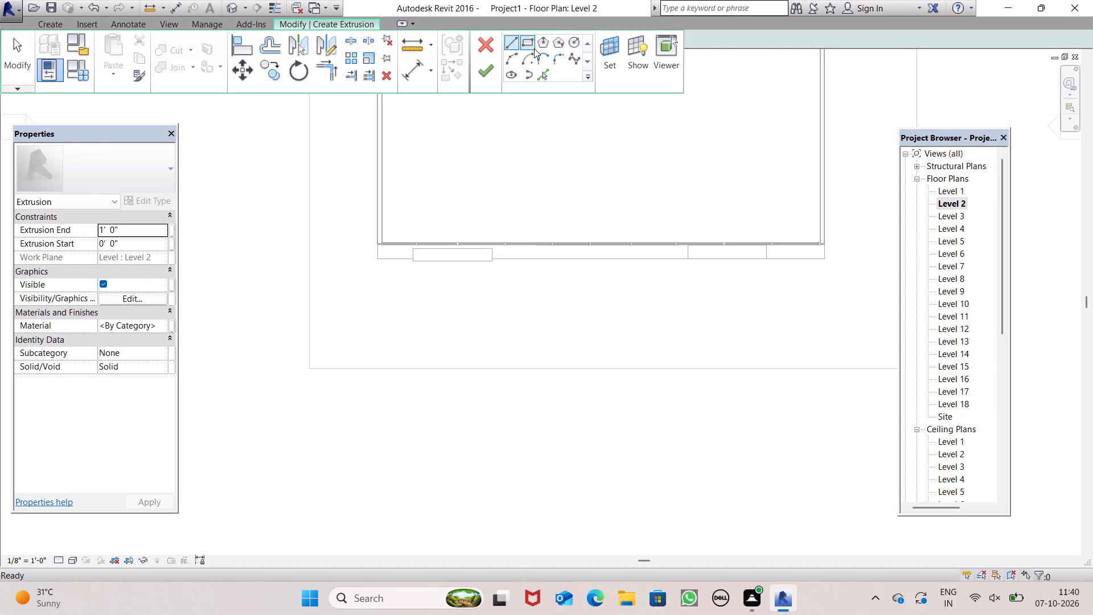
pyautogui.click(534, 48)
pyautogui.scroll(5, 742, 245)
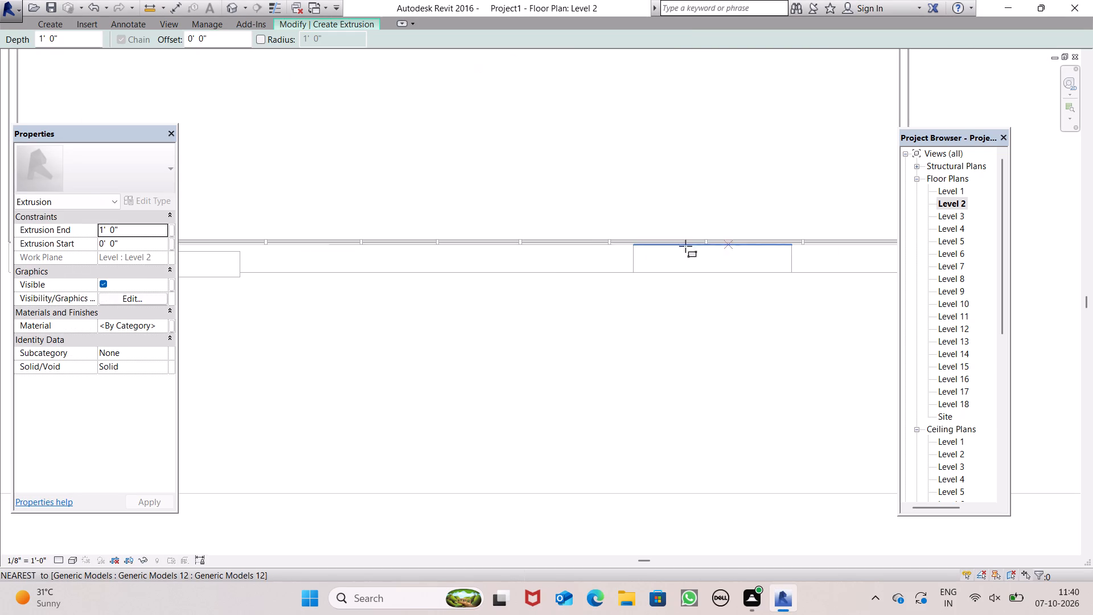
pyautogui.click(354, 269)
pyautogui.moveTo(386, 313); pyautogui.dragTo(386, 307)
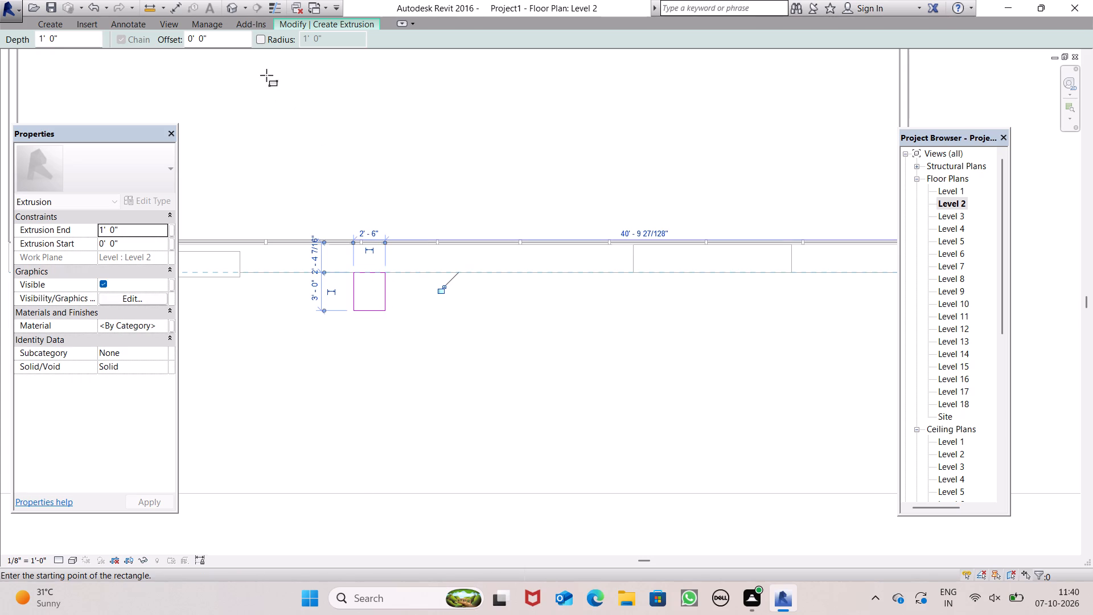
pyautogui.click(300, 24)
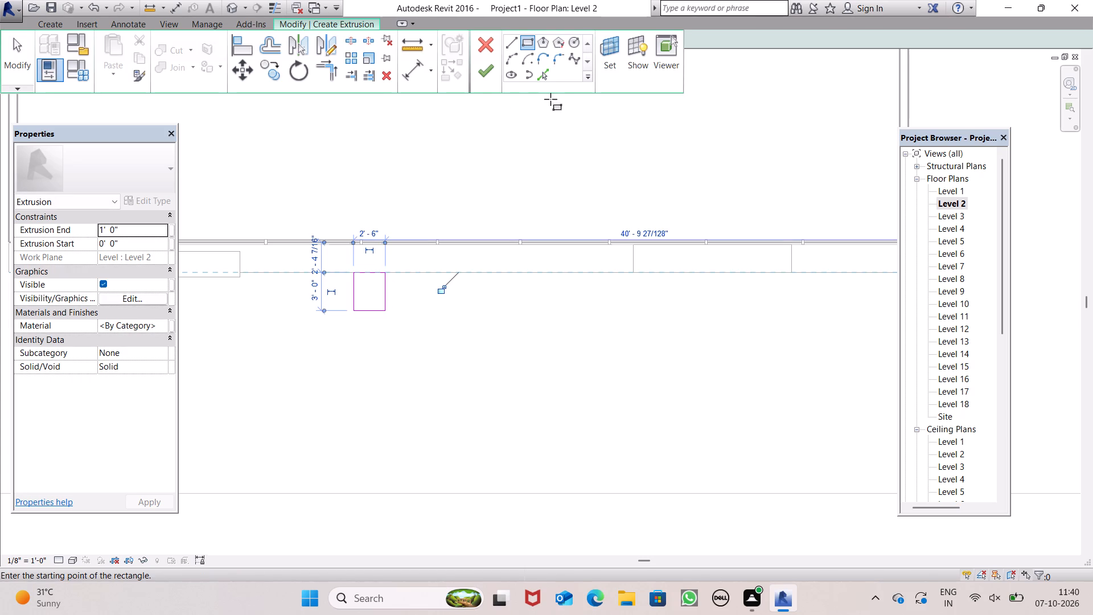
pyautogui.click(486, 73)
pyautogui.click(710, 73)
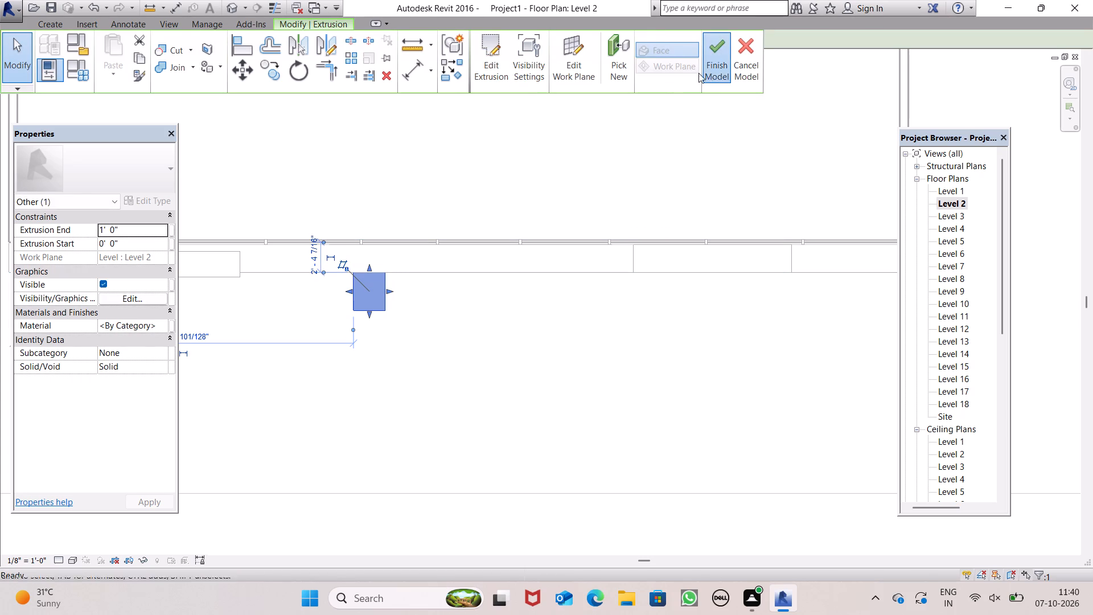
# In the 3D view, stretch the new block up past two ledges and raise its bottom face to the lowest ledge's top.
pyautogui.click(230, 3)
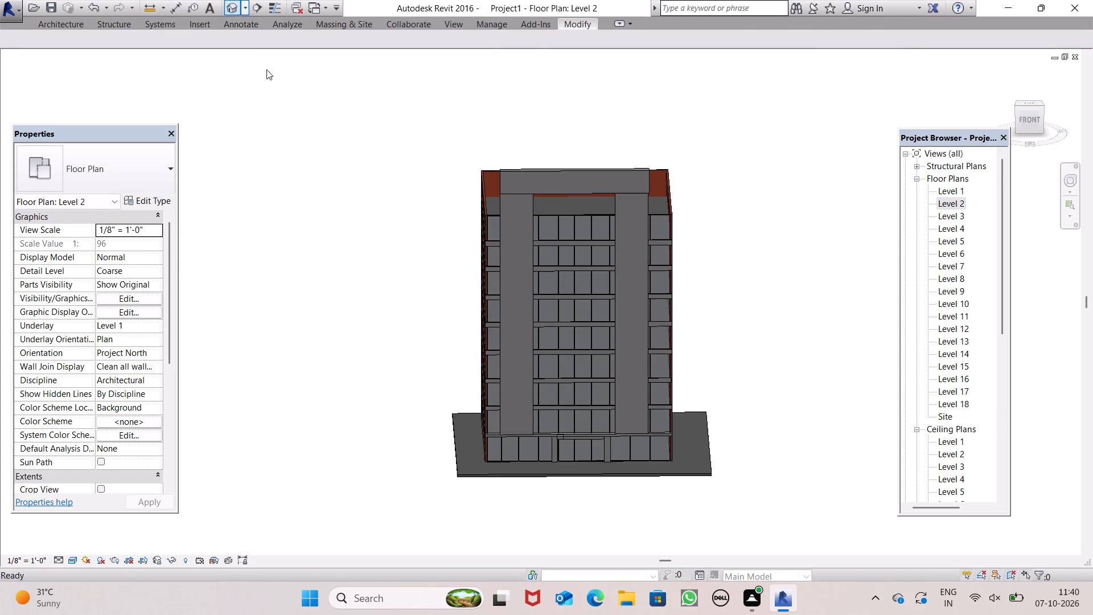
pyautogui.scroll(5, 609, 417)
pyautogui.scroll(5, 558, 481)
pyautogui.click(470, 419)
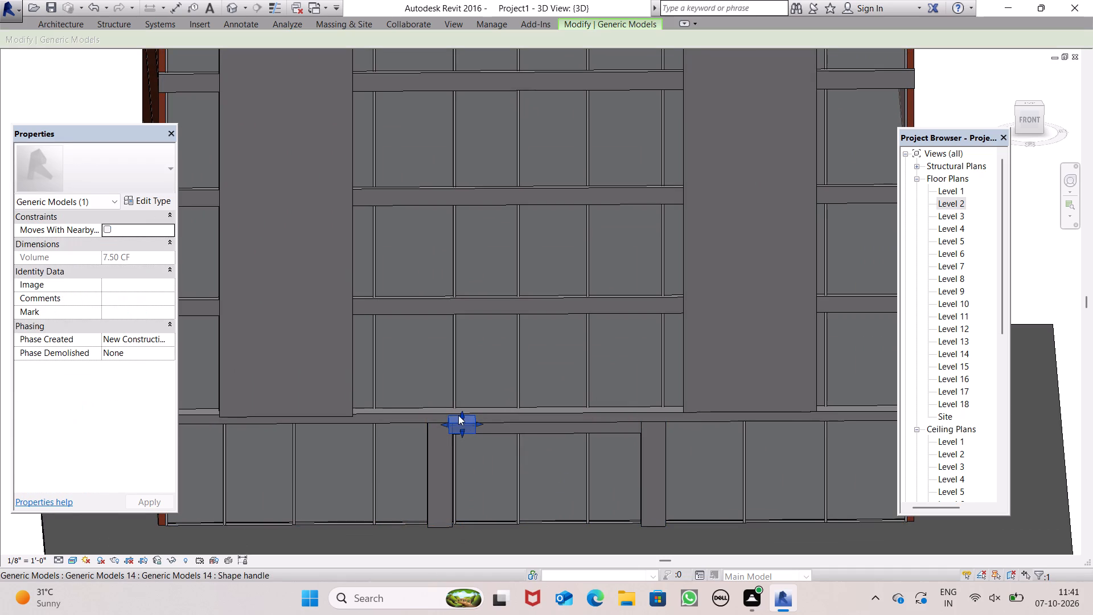
pyautogui.moveTo(462, 413); pyautogui.dragTo(470, 181)
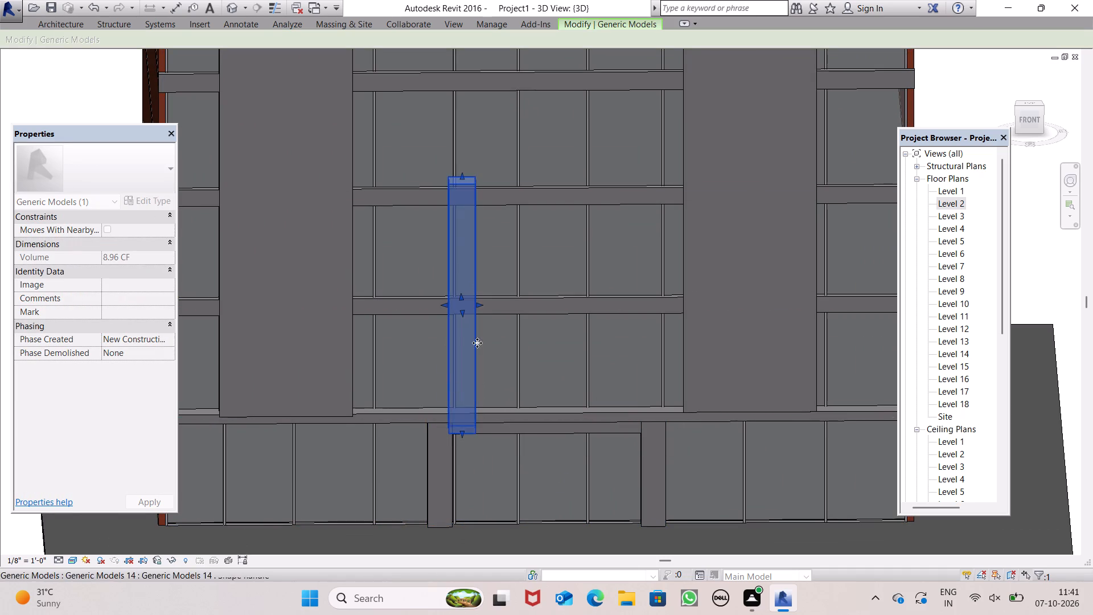
pyautogui.moveTo(461, 434); pyautogui.dragTo(455, 412)
pyautogui.click(455, 412)
# Extend the new column's back face toward the curtain wall and pull its front face in to make it shallower.
pyautogui.moveTo(457, 475); pyautogui.dragTo(516, 508, button='middle')
pyautogui.scroll(-2, 439, 439)
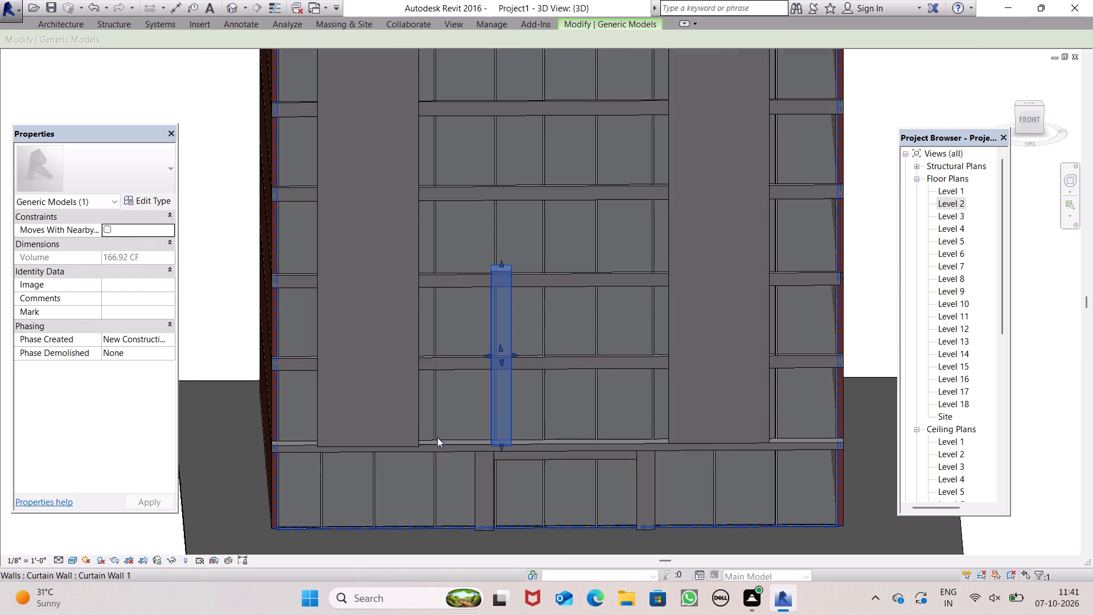
pyautogui.keyDown('shift'); pyautogui.moveTo(482, 502); pyautogui.dragTo(622, 549, button='middle'); pyautogui.keyUp('shift')
pyautogui.scroll(4, 544, 454)
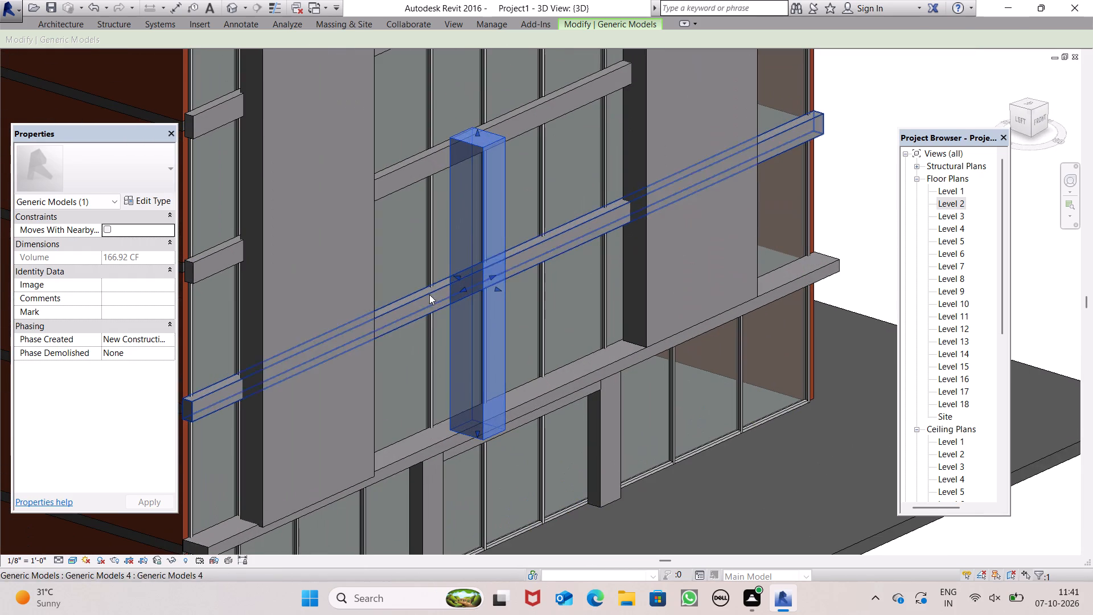
pyautogui.moveTo(458, 277); pyautogui.dragTo(455, 276)
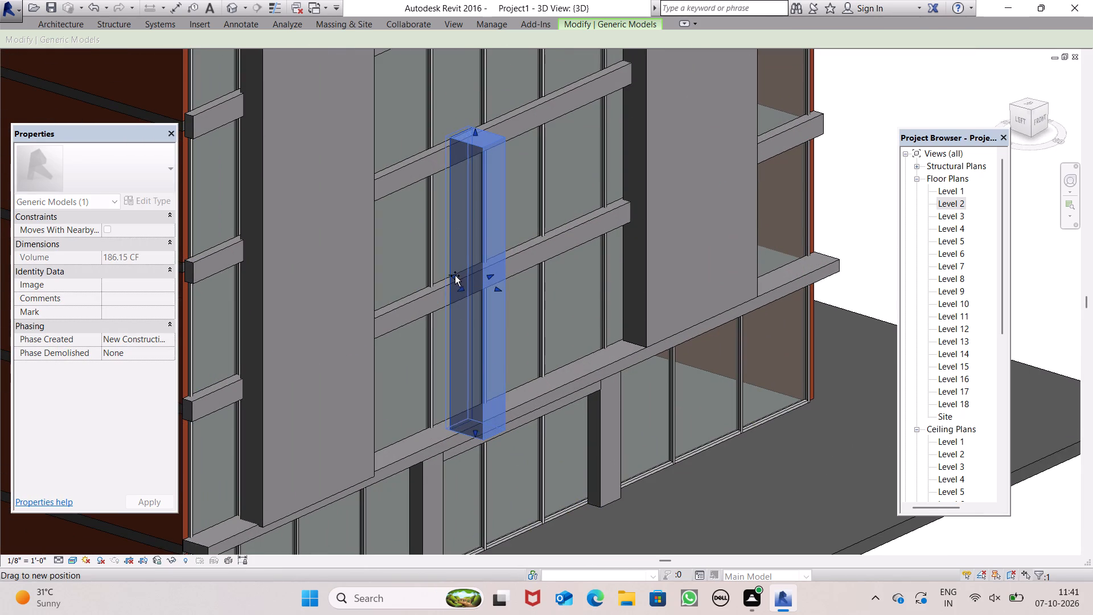
pyautogui.moveTo(455, 276); pyautogui.dragTo(450, 276)
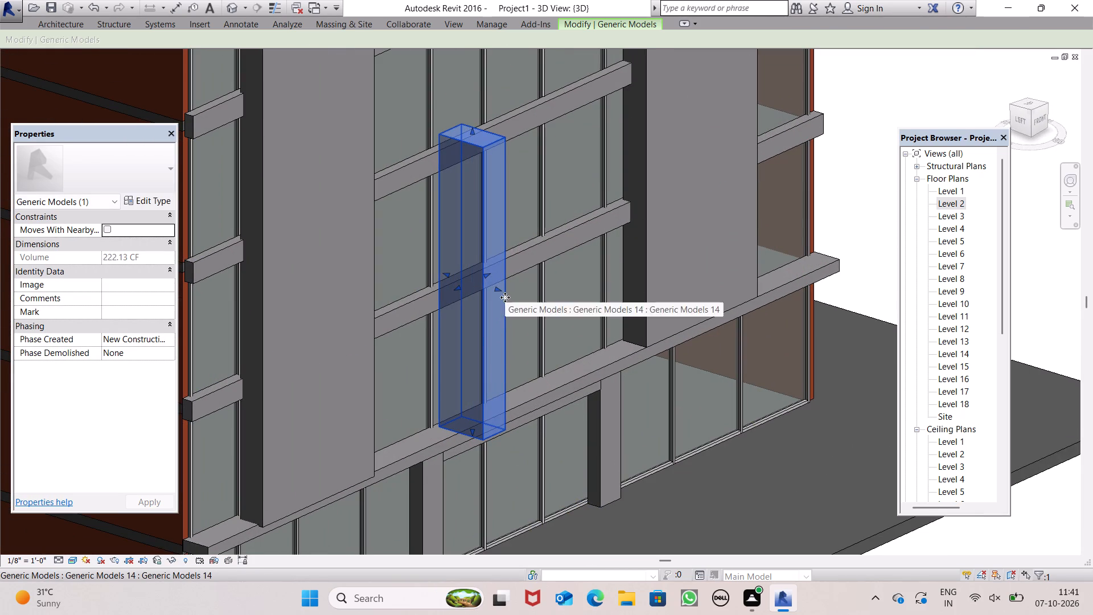
pyautogui.moveTo(496, 289); pyautogui.dragTo(463, 285)
pyautogui.scroll(-1, 545, 342)
# Shift the column's left and right faces leftward so it lines up above the left entrance column, with a narrow width.
pyautogui.keyDown('shift'); pyautogui.moveTo(541, 412); pyautogui.dragTo(509, 429, button='middle'); pyautogui.keyUp('shift')
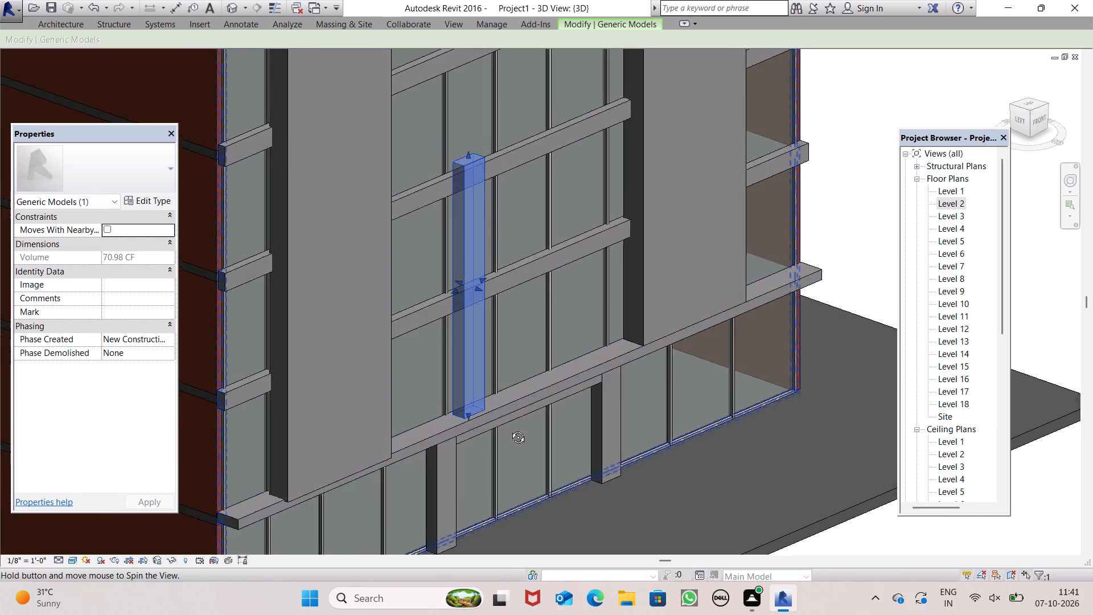
pyautogui.keyDown('shift'); pyautogui.moveTo(509, 429); pyautogui.dragTo(381, 449, button='middle'); pyautogui.keyUp('shift')
pyautogui.moveTo(446, 284); pyautogui.dragTo(433, 285)
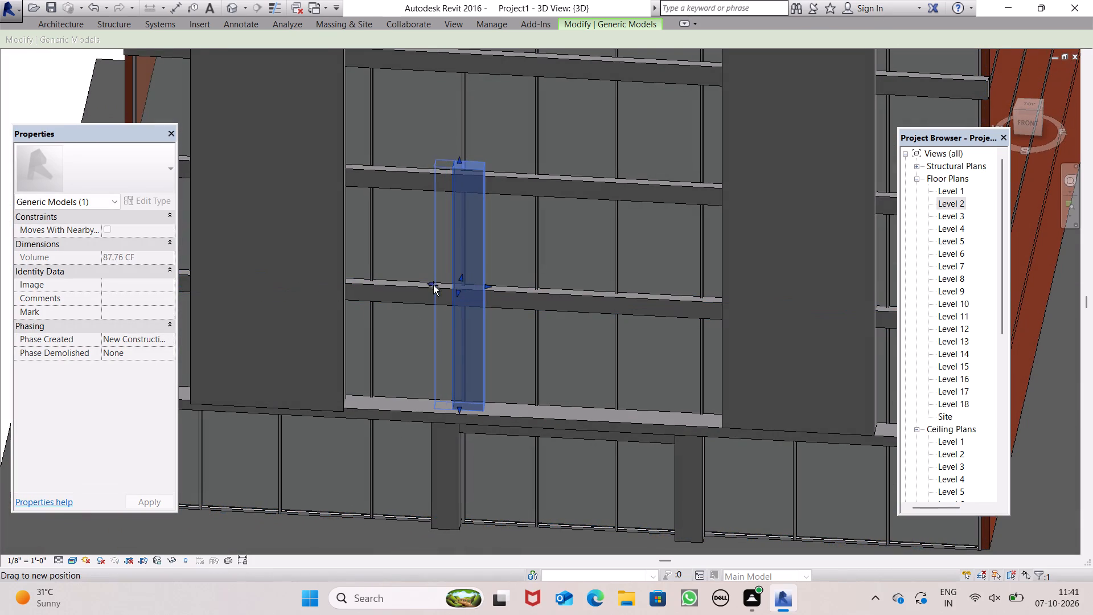
pyautogui.moveTo(433, 285); pyautogui.dragTo(422, 288)
pyautogui.moveTo(422, 288); pyautogui.dragTo(437, 296)
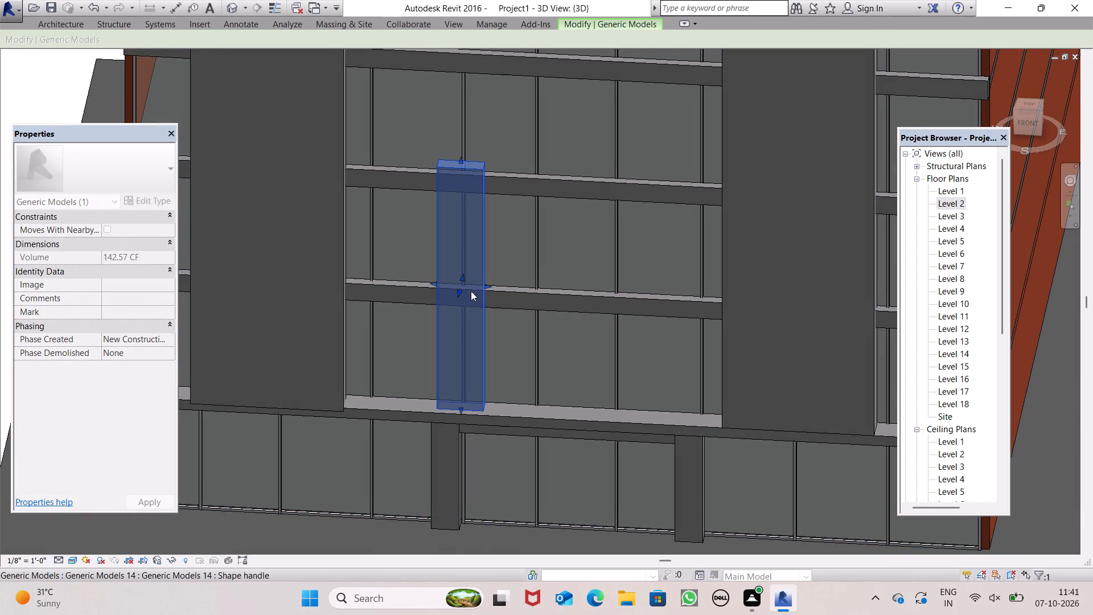
pyautogui.moveTo(486, 285); pyautogui.dragTo(458, 284)
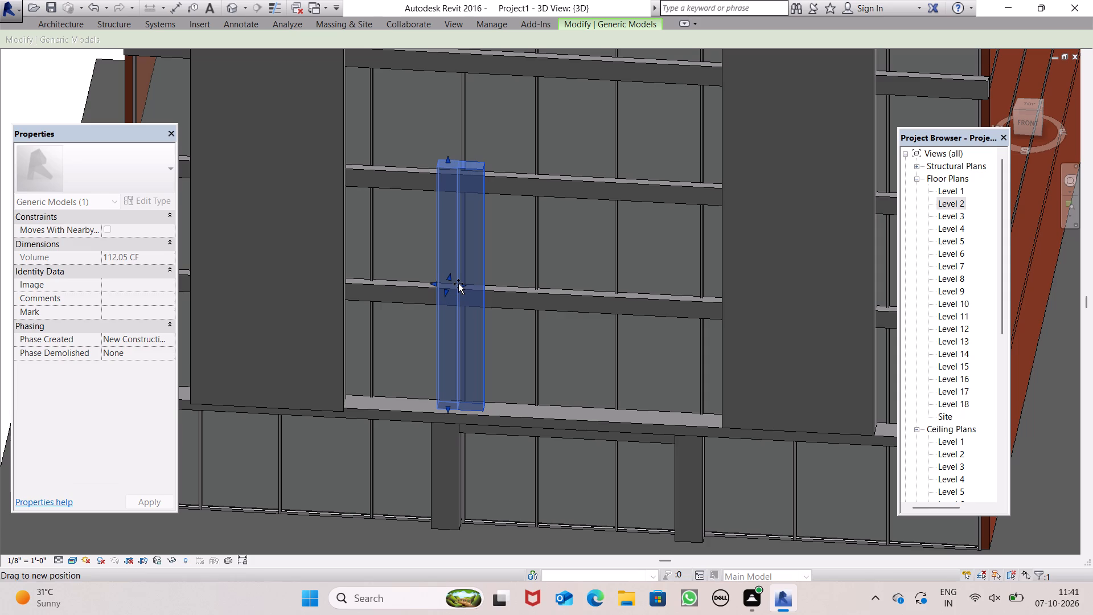
pyautogui.moveTo(458, 284); pyautogui.dragTo(461, 285)
pyautogui.click(461, 285)
# Raise the narrow column's top face to just below the curtain wall's top edge.
pyautogui.scroll(-5, 478, 313)
pyautogui.moveTo(583, 375); pyautogui.dragTo(606, 321, button='middle')
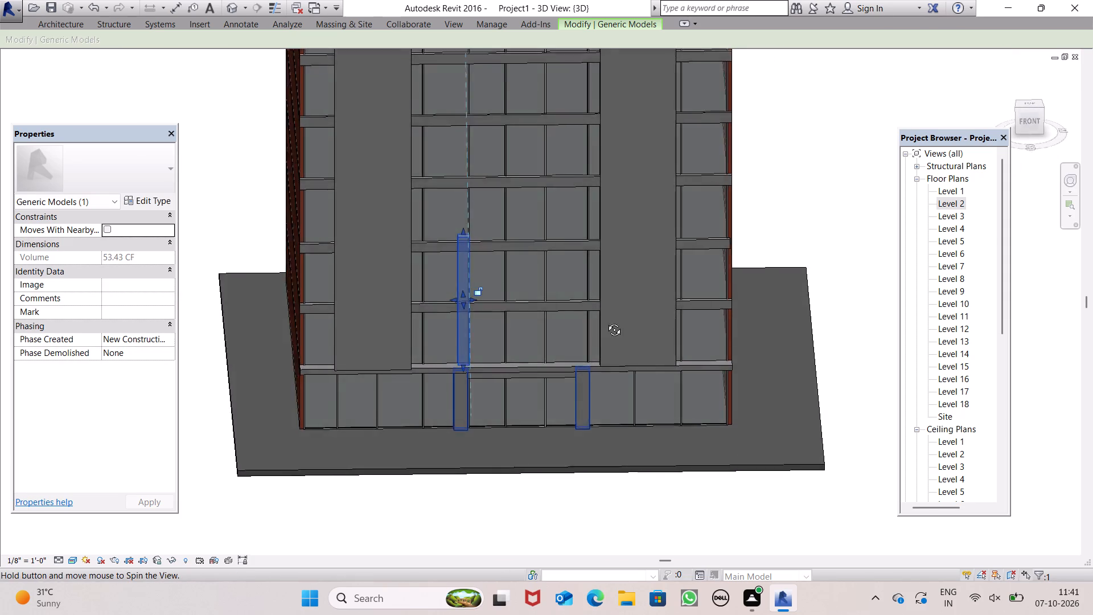
pyautogui.moveTo(606, 321); pyautogui.dragTo(594, 281, button='middle')
pyautogui.scroll(-6, 567, 289)
pyautogui.scroll(3, 528, 158)
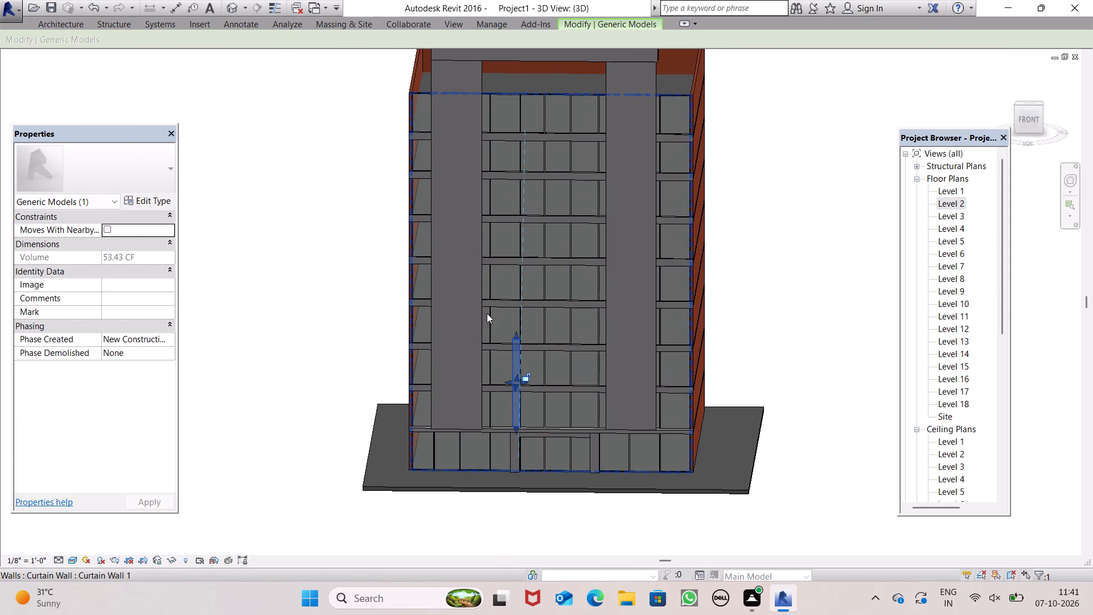
pyautogui.moveTo(515, 334); pyautogui.dragTo(514, 334)
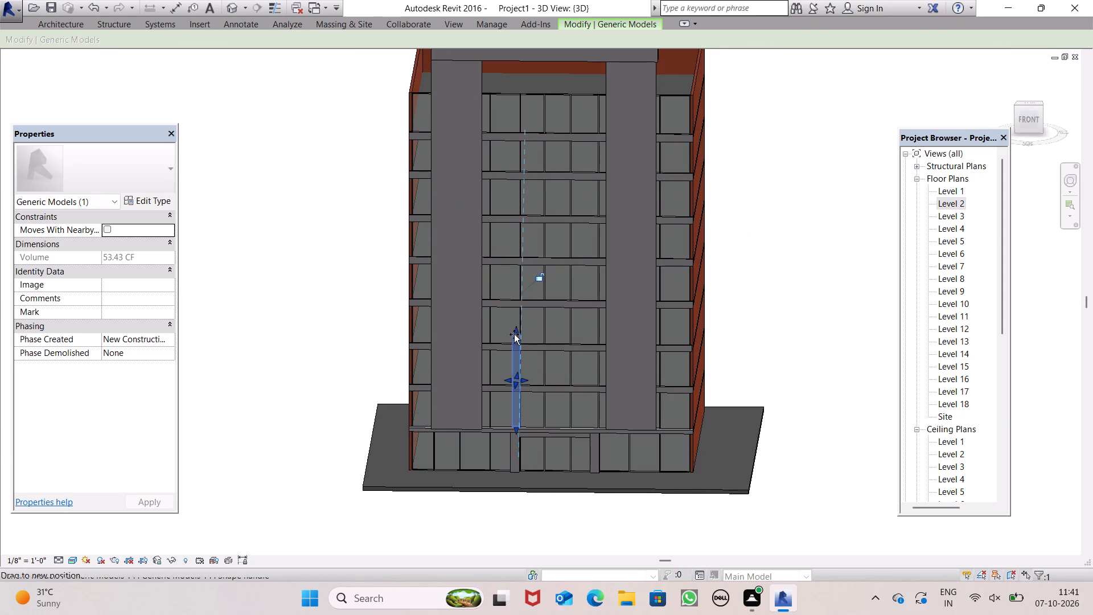
pyautogui.moveTo(514, 334); pyautogui.dragTo(536, 86)
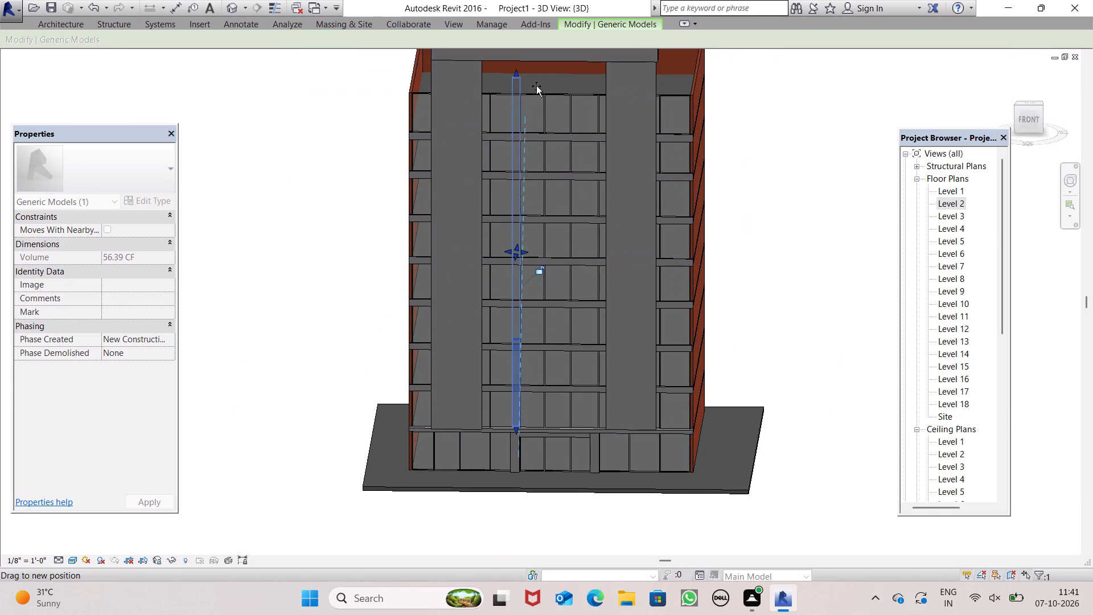
pyautogui.moveTo(536, 86); pyautogui.dragTo(535, 101)
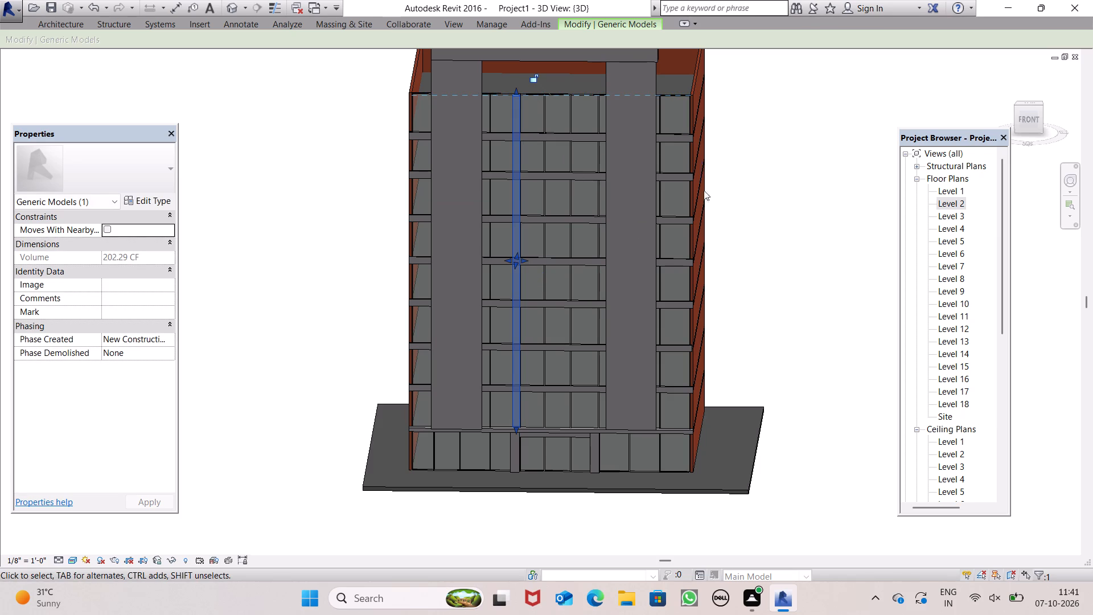
pyautogui.scroll(4, 528, 88)
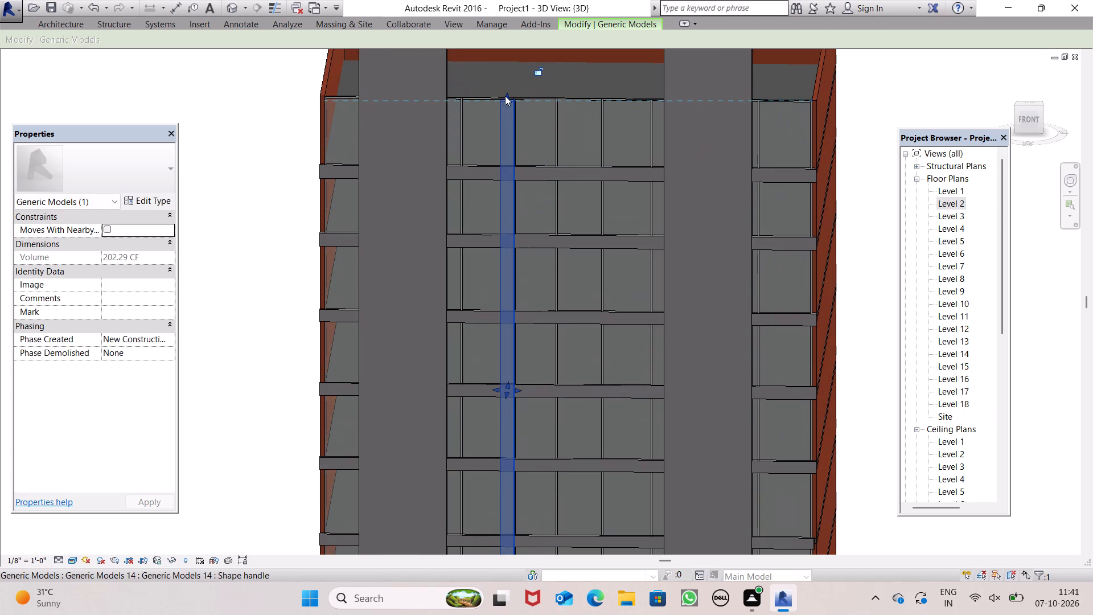
pyautogui.moveTo(505, 96); pyautogui.dragTo(506, 106)
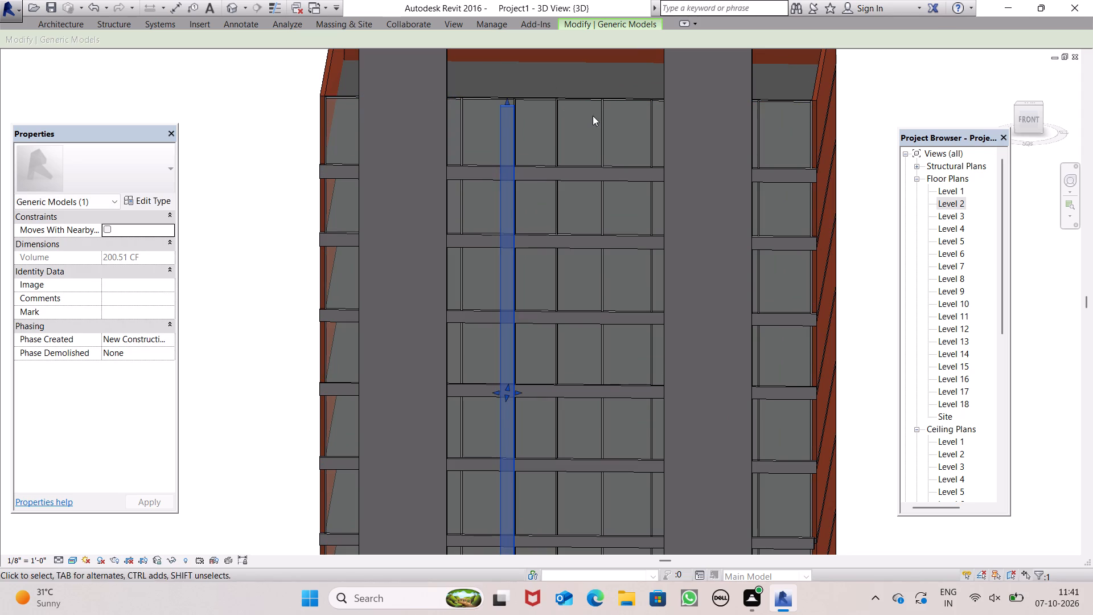
pyautogui.scroll(-1, 658, 207)
pyautogui.click(276, 133)
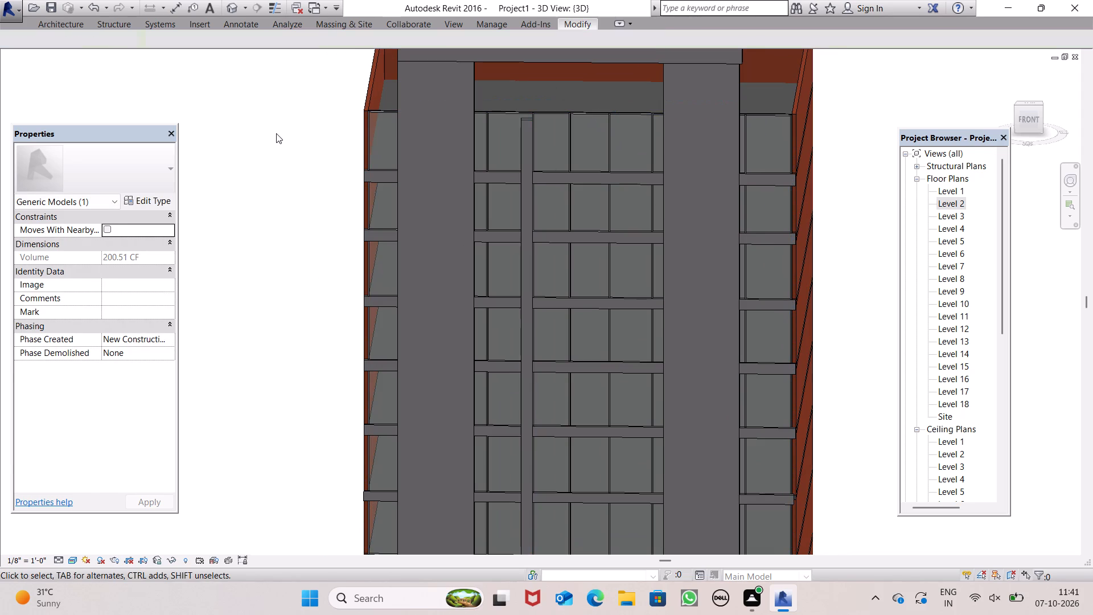
pyautogui.scroll(-4, 496, 137)
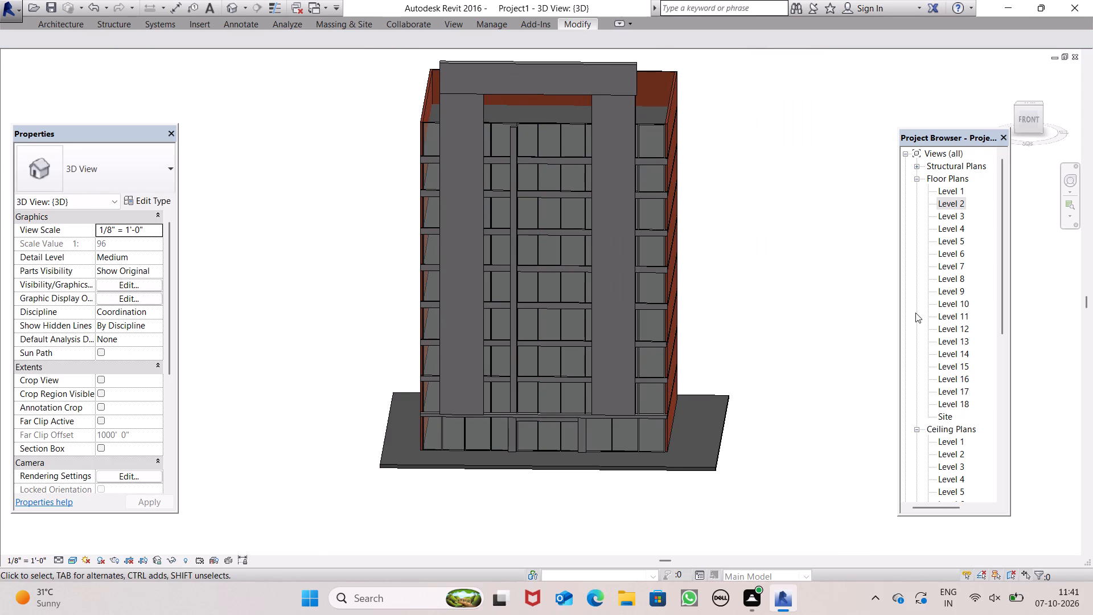
# Start another in-place component of category Generic Models in the Level 2 floor plan, accepting the default name.
pyautogui.doubleClick(942, 200)
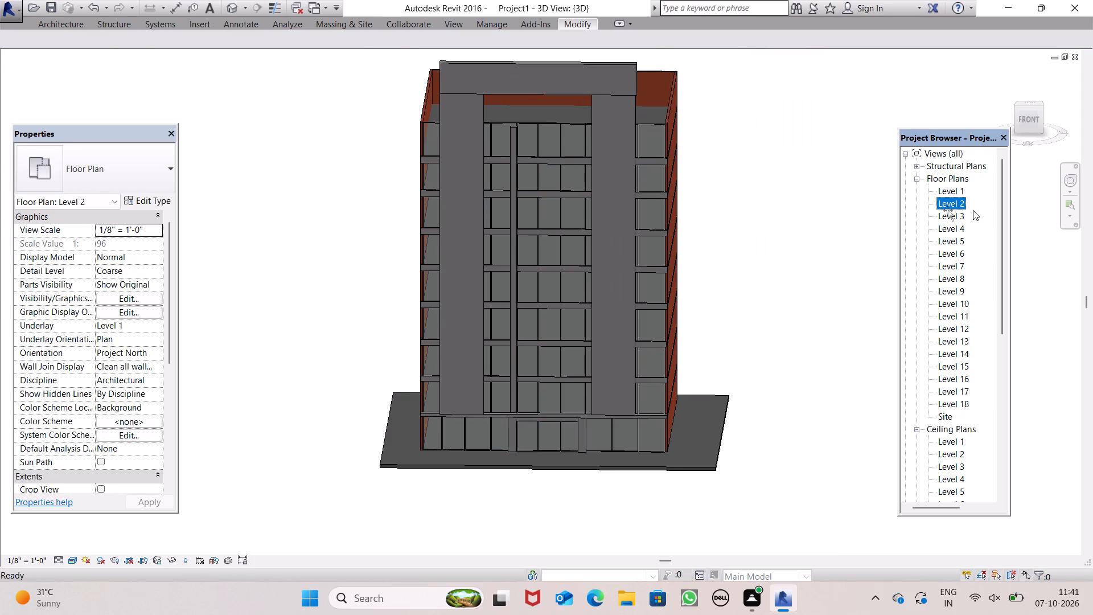
pyautogui.doubleClick(960, 203)
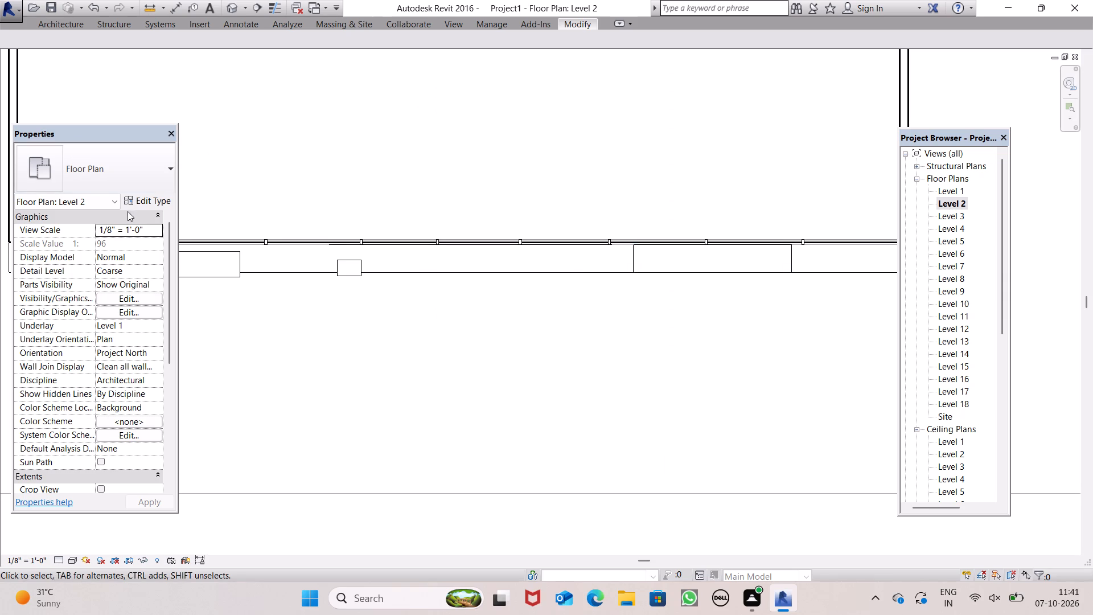
pyautogui.click(64, 21)
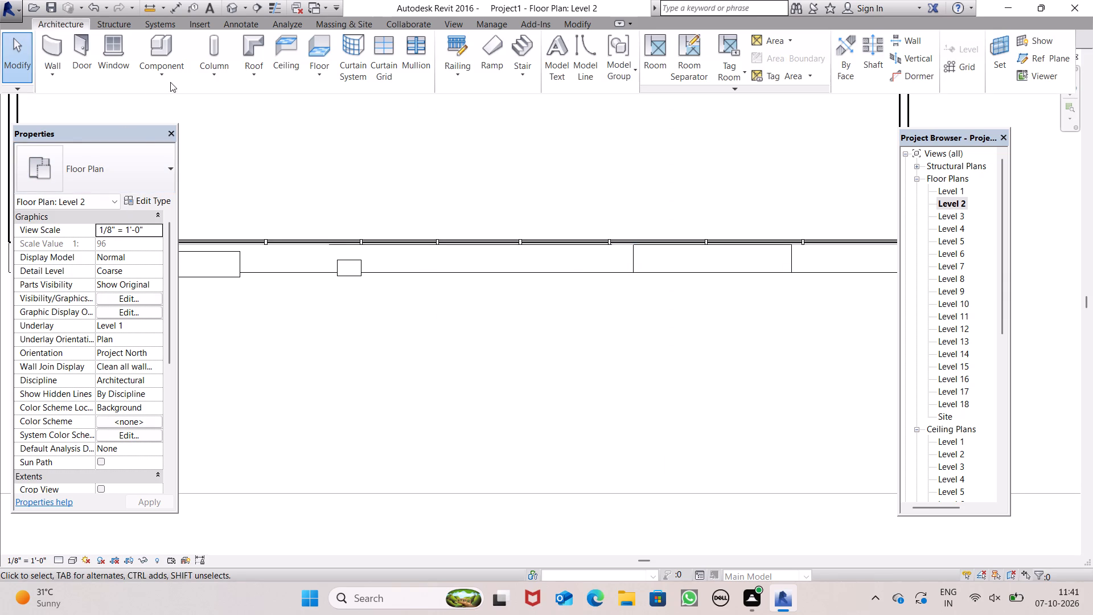
pyautogui.click(171, 81)
pyautogui.click(205, 137)
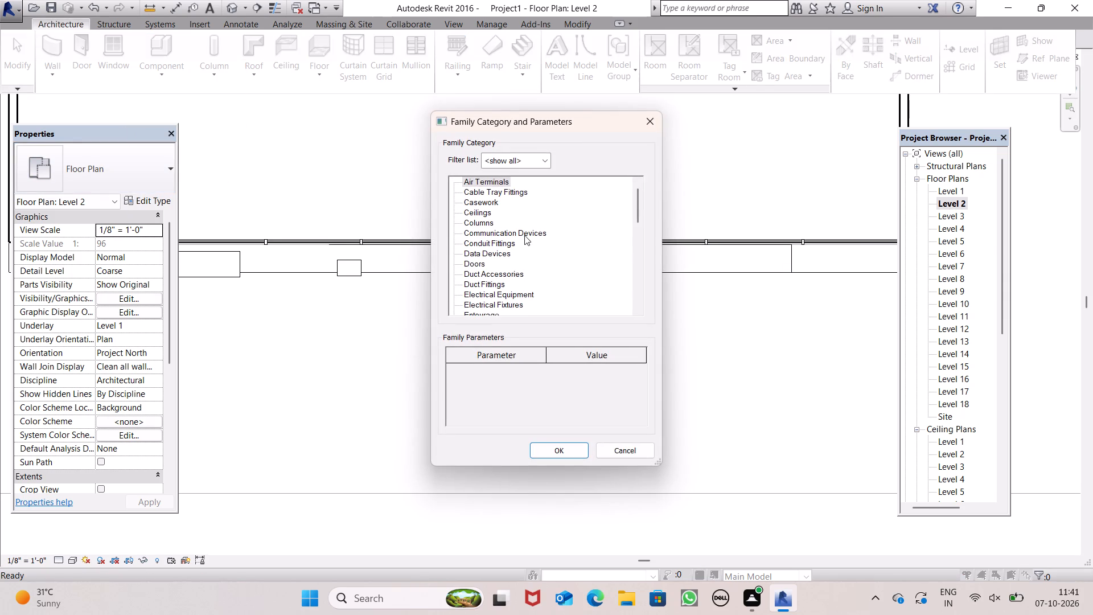
pyautogui.scroll(-6, 524, 235)
pyautogui.scroll(-1, 527, 282)
pyautogui.click(506, 298)
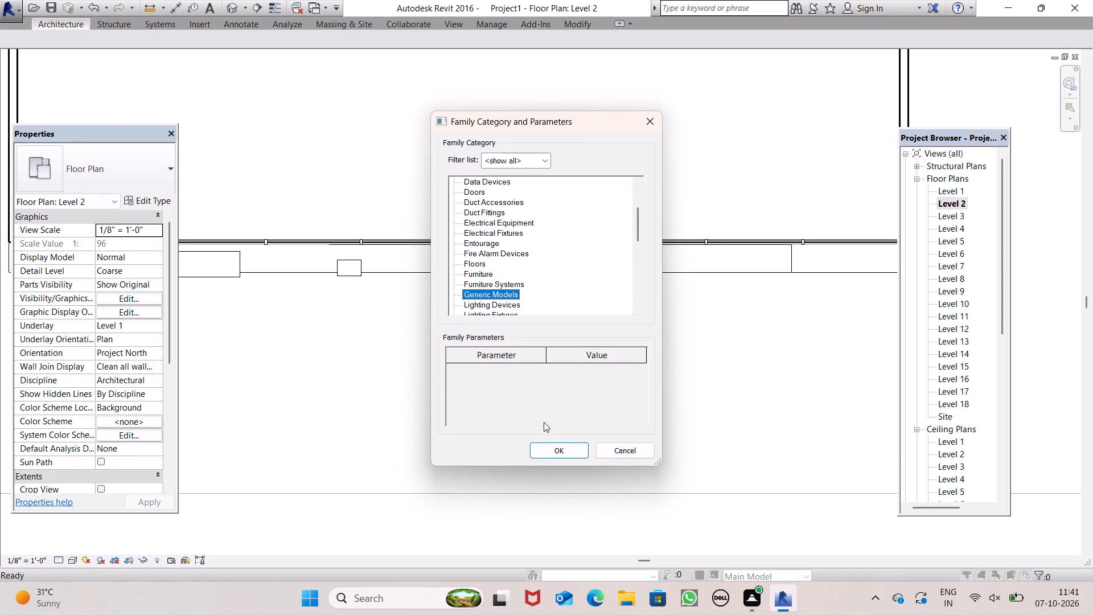
pyautogui.click(543, 455)
pyautogui.click(559, 325)
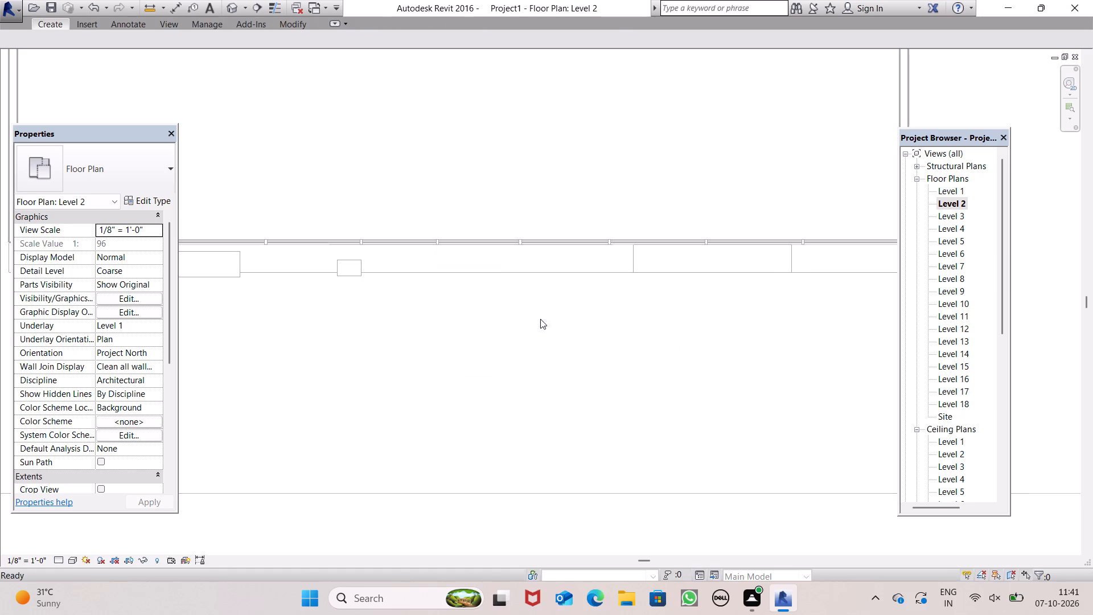
# Model a rectangular extrusion about 3'-8 1/2" wide, 1'-0" high, in front of the curtain wall between the slabs, and finish the component.
pyautogui.click(61, 21)
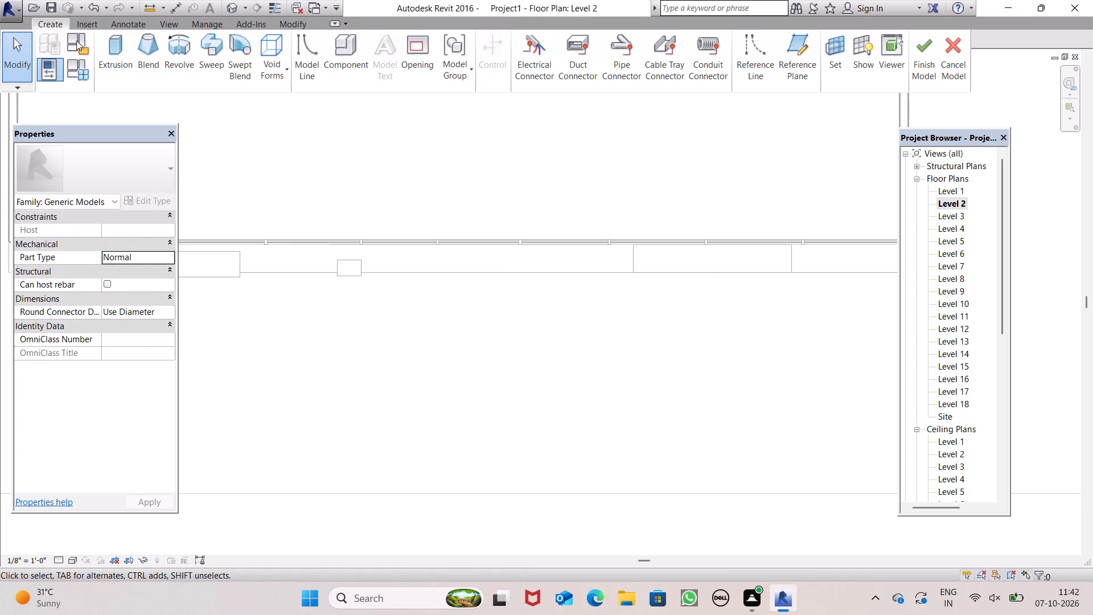
pyautogui.click(105, 44)
pyautogui.scroll(1, 105, 44)
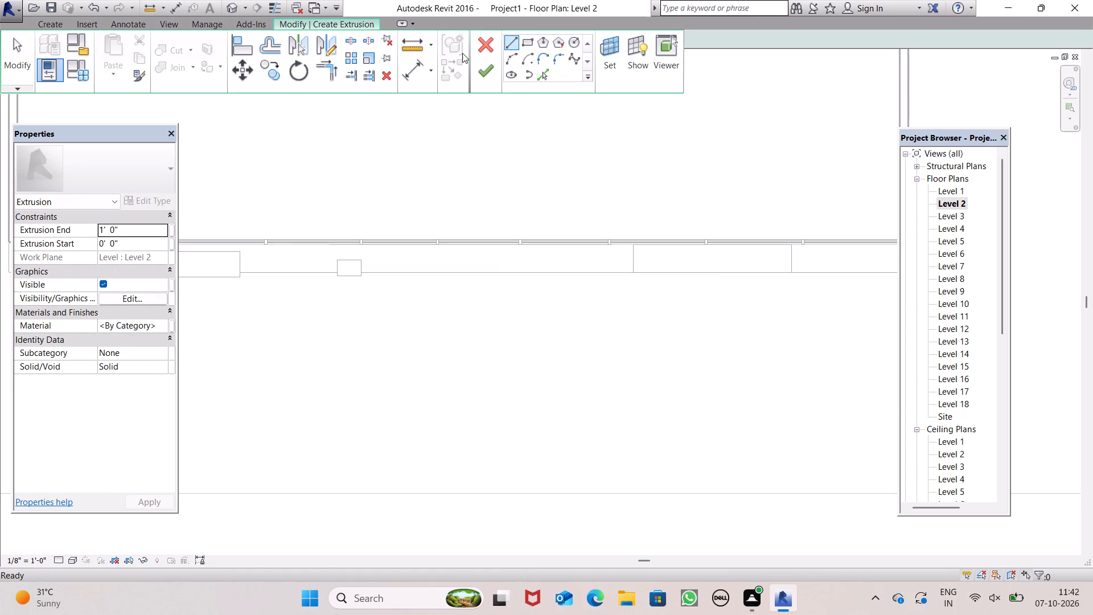
pyautogui.click(530, 40)
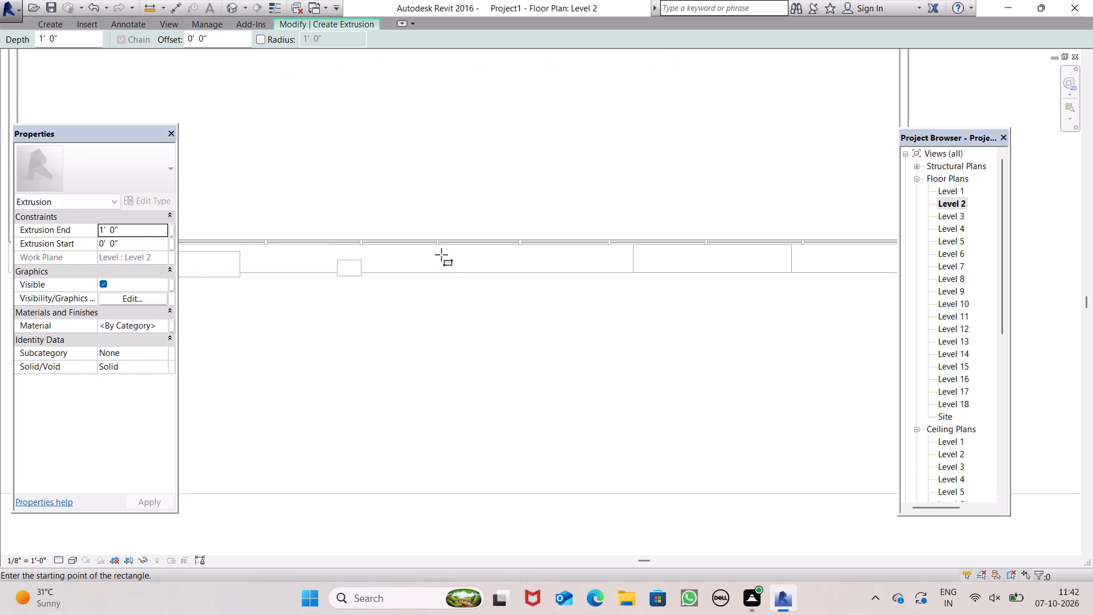
pyautogui.moveTo(441, 255); pyautogui.dragTo(446, 261)
pyautogui.click(488, 276)
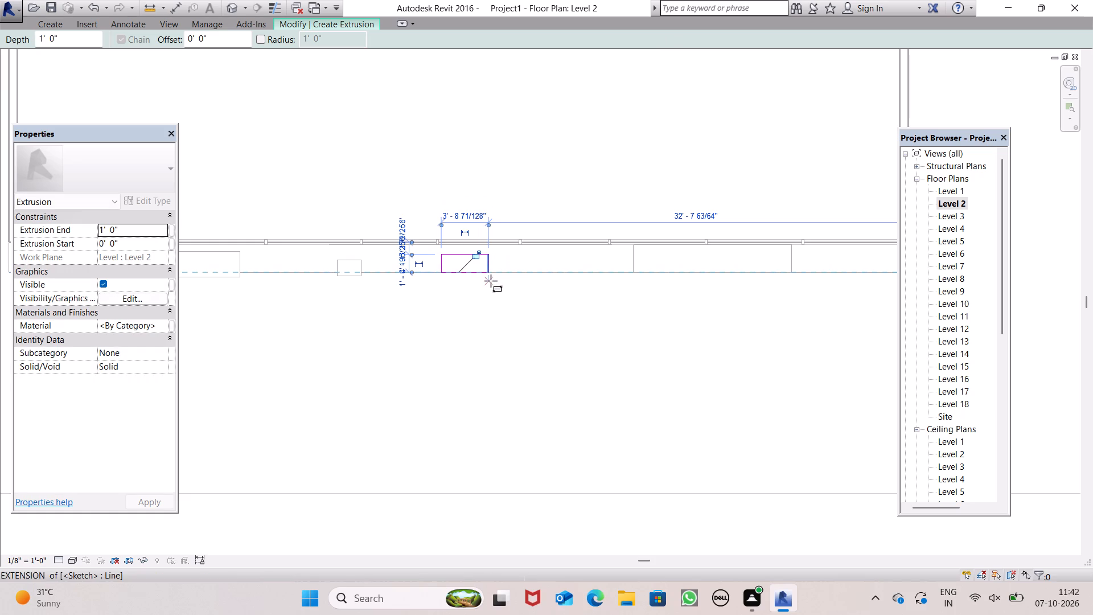
pyautogui.click(323, 23)
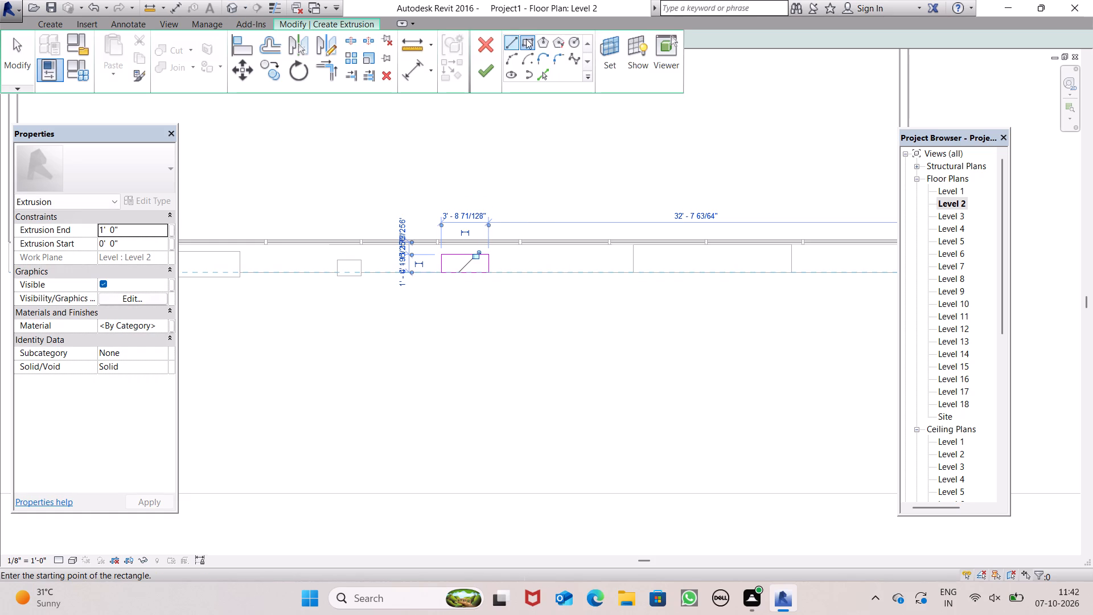
pyautogui.click(490, 67)
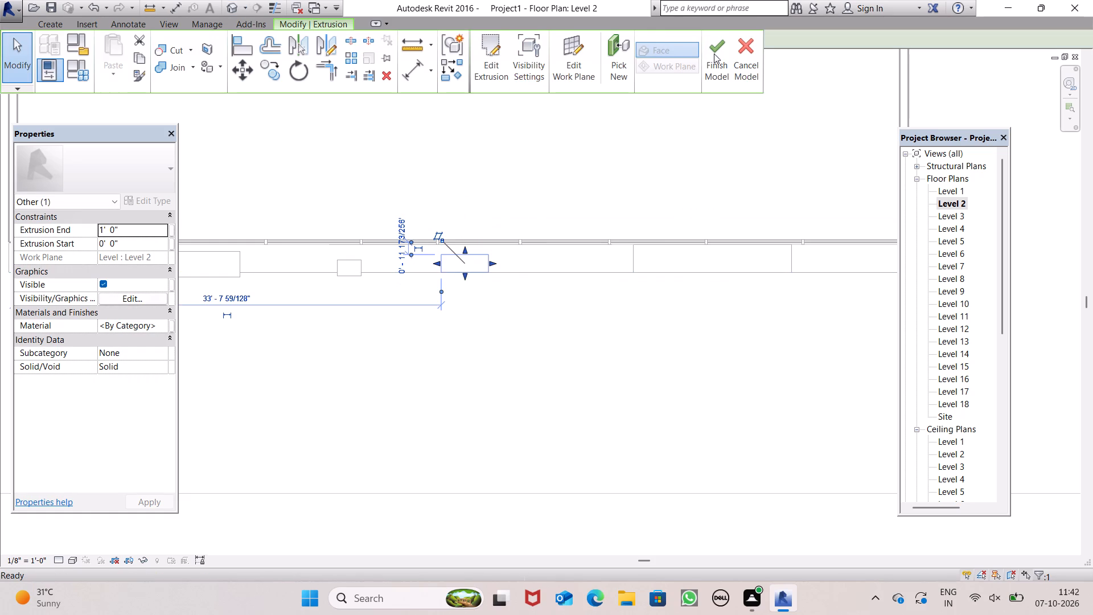
pyautogui.click(706, 47)
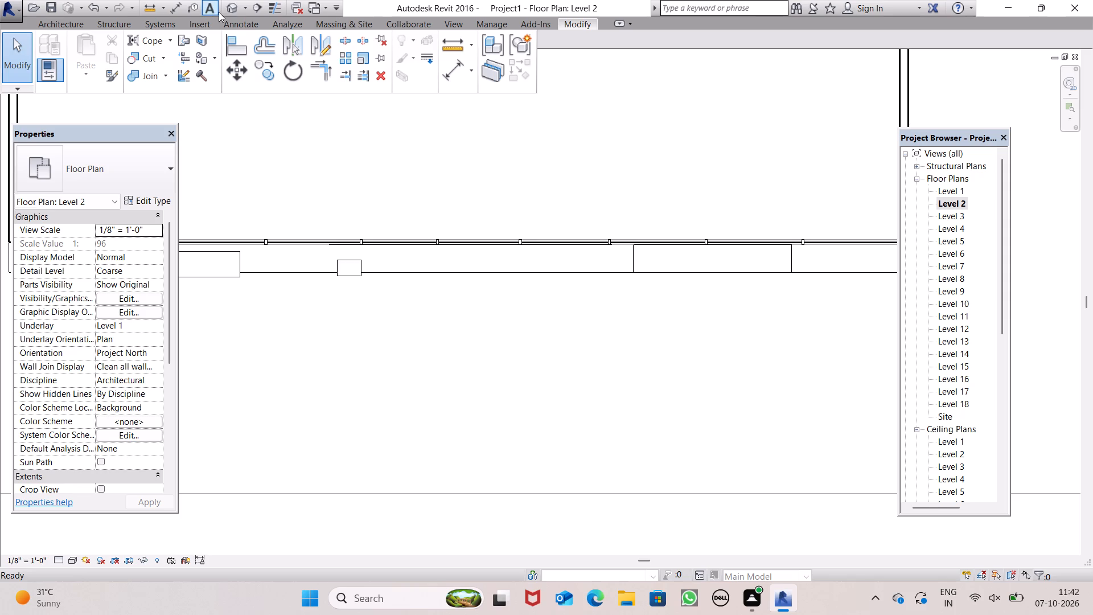
# In the 3D view, stretch the new block's top face up several storeys and align its bottom face with the ledge above the entrance.
pyautogui.click(233, 10)
pyautogui.scroll(4, 614, 419)
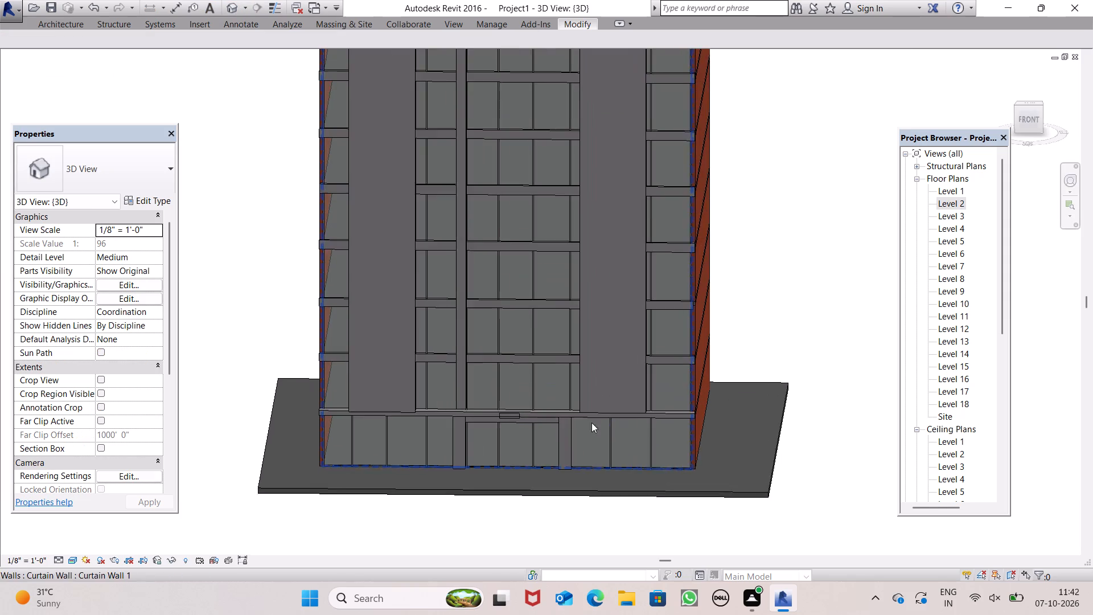
pyautogui.click(493, 413)
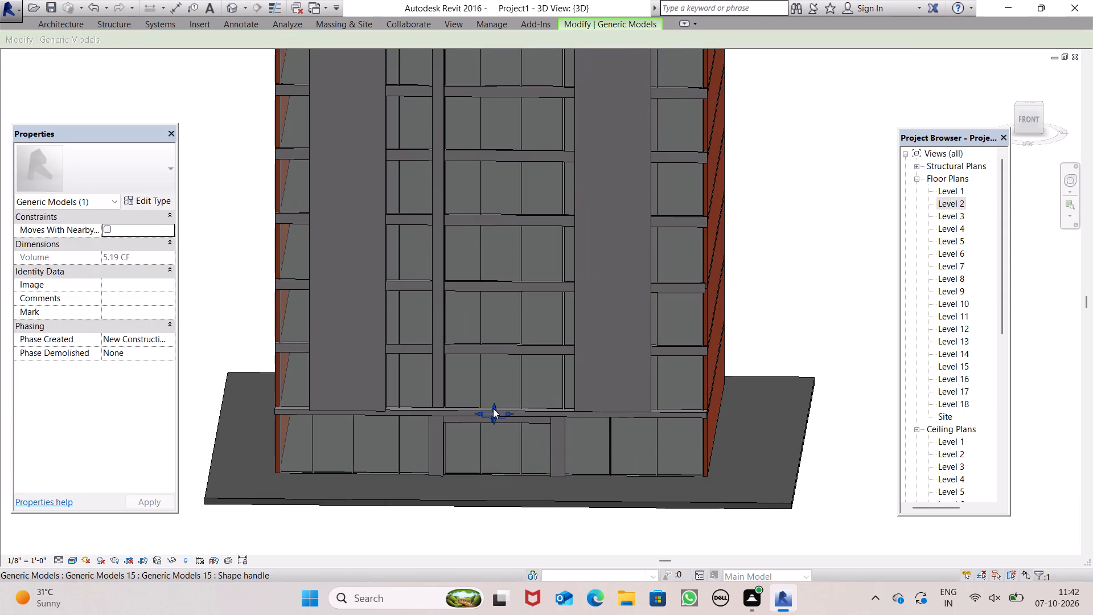
pyautogui.moveTo(493, 408); pyautogui.dragTo(482, 133)
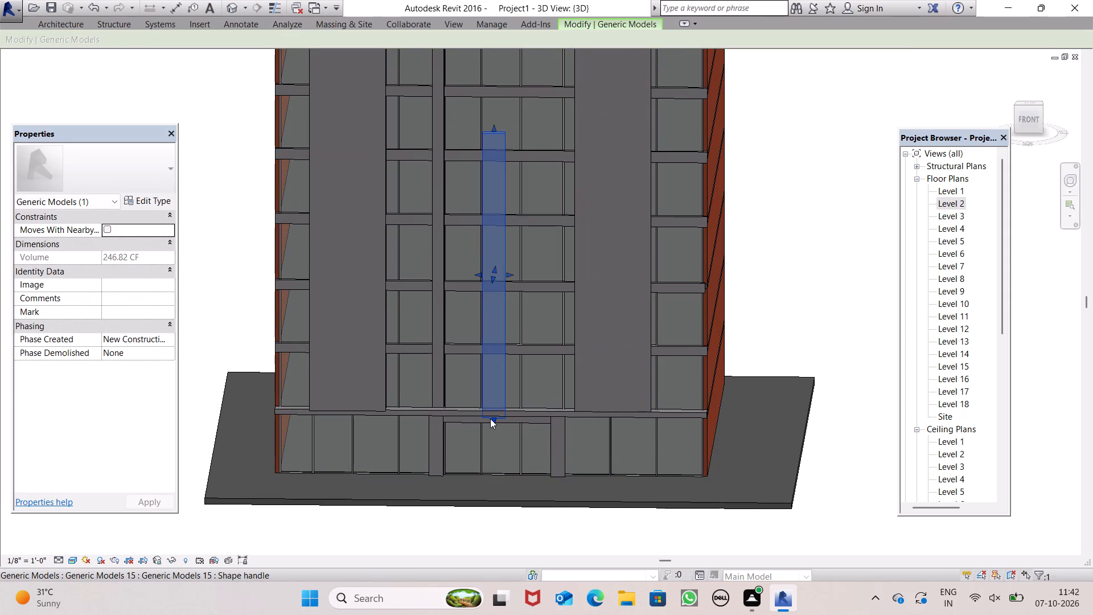
pyautogui.moveTo(490, 419); pyautogui.dragTo(490, 408)
pyautogui.scroll(7, 547, 419)
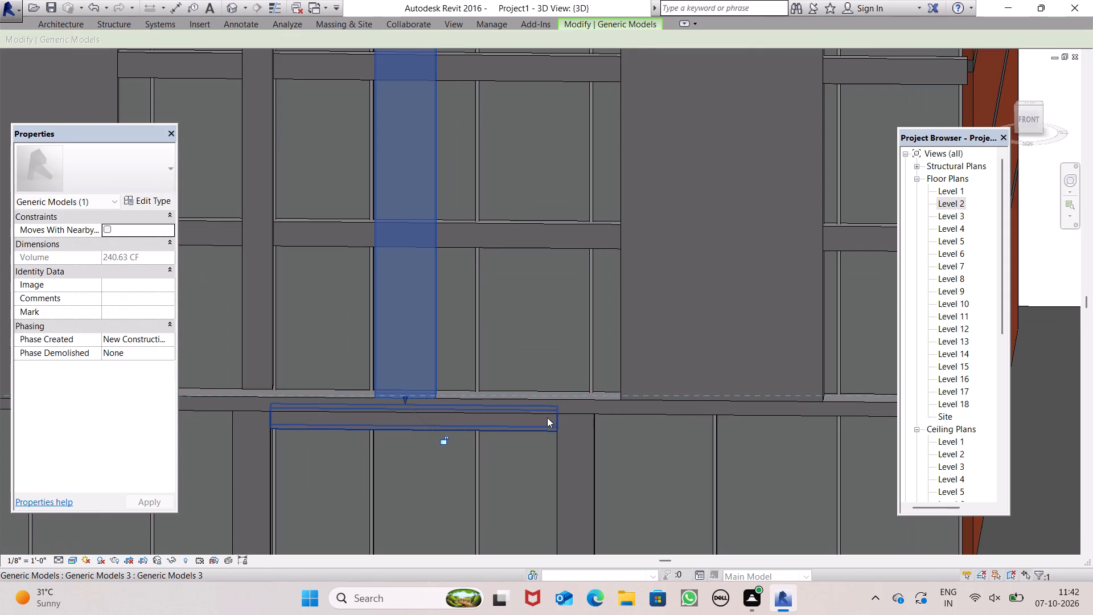
pyautogui.scroll(-6, 437, 299)
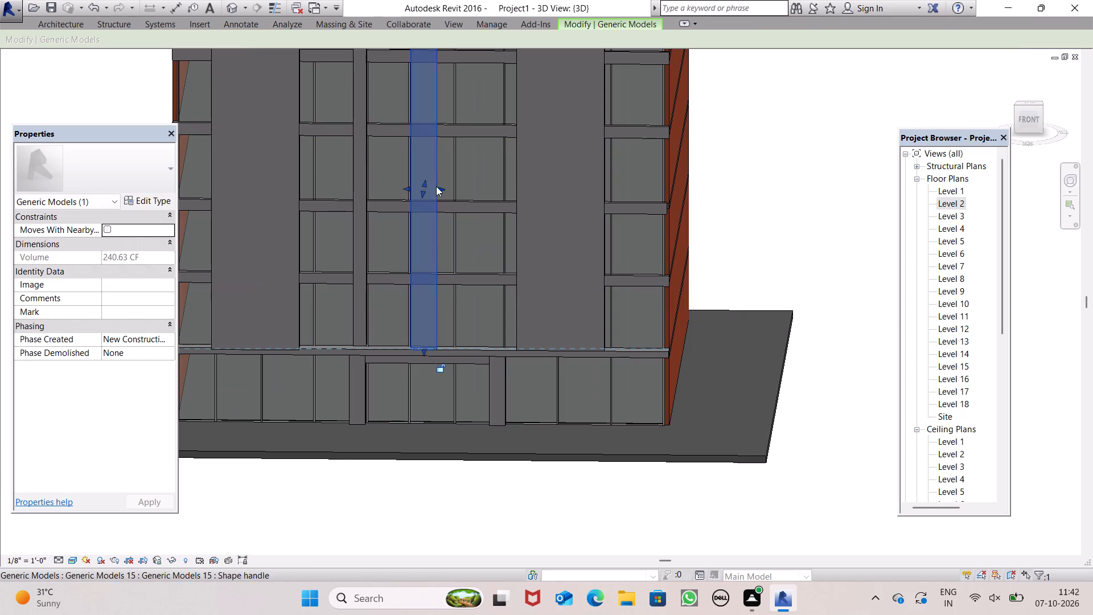
# Align the new column's right face with the curtain wall grid line and pull its left face in to make it narrow.
pyautogui.moveTo(443, 187); pyautogui.dragTo(483, 200)
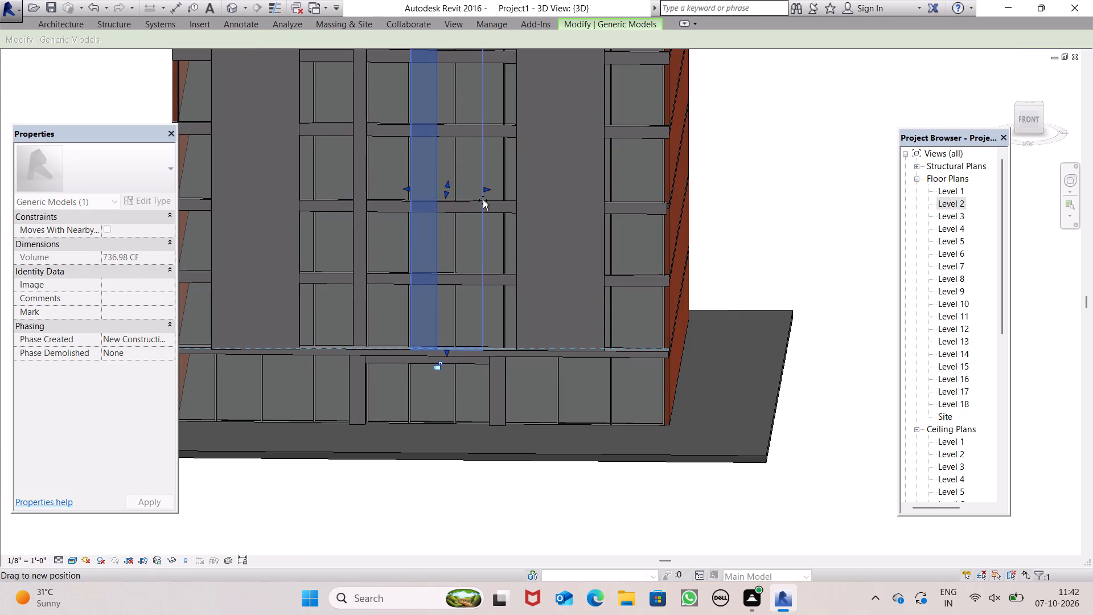
pyautogui.moveTo(483, 200); pyautogui.dragTo(459, 202)
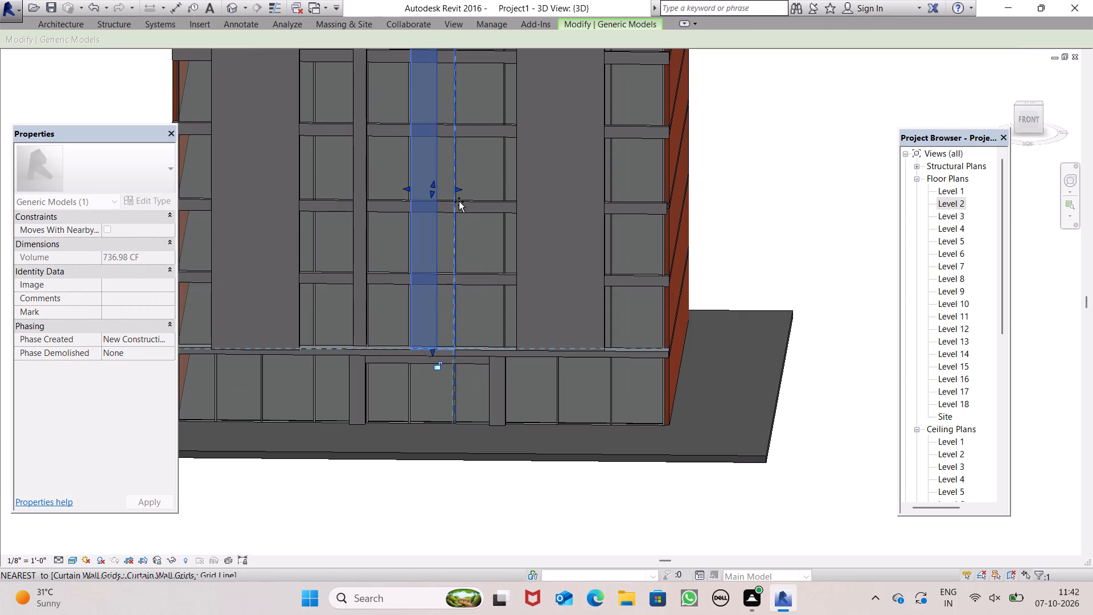
pyautogui.moveTo(459, 202); pyautogui.dragTo(458, 202)
pyautogui.moveTo(405, 188); pyautogui.dragTo(424, 191)
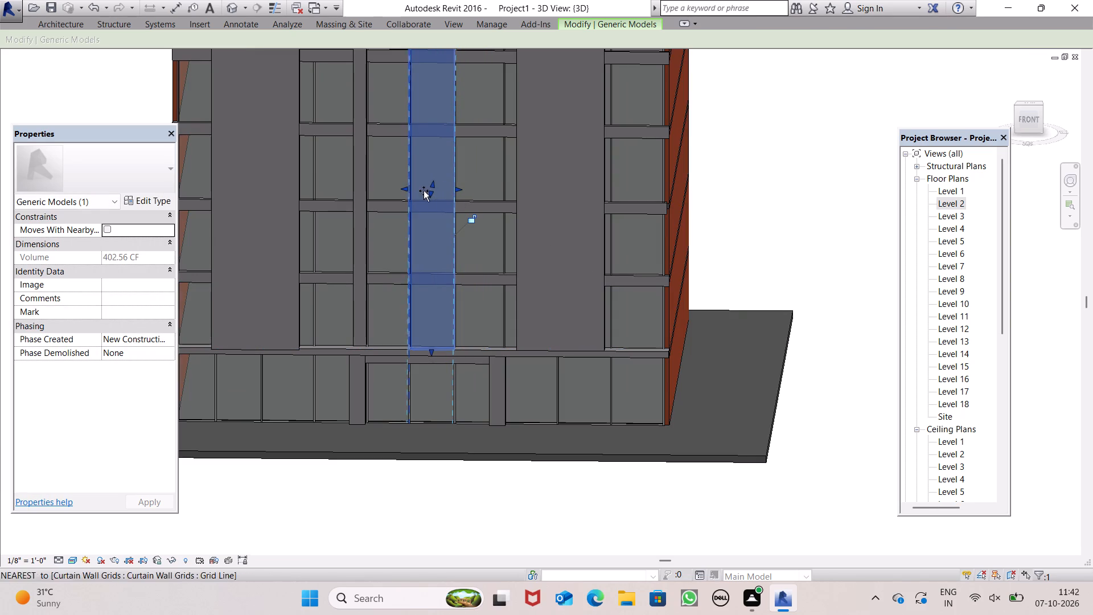
pyautogui.moveTo(424, 191); pyautogui.dragTo(442, 192)
# Raise the second narrow column's top face to just below the curtain wall's top edge.
pyautogui.scroll(-3, 440, 236)
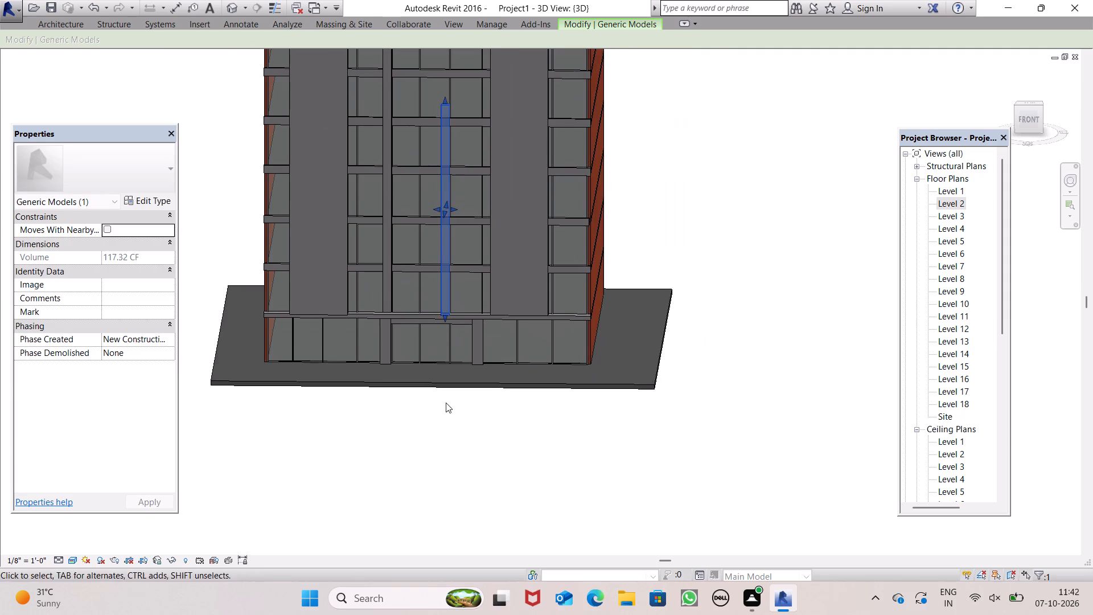
pyautogui.middleClick(446, 403)
pyautogui.scroll(-1, 443, 395)
pyautogui.keyDown('shift'); pyautogui.moveTo(447, 414); pyautogui.dragTo(502, 596, button='middle'); pyautogui.keyUp('shift')
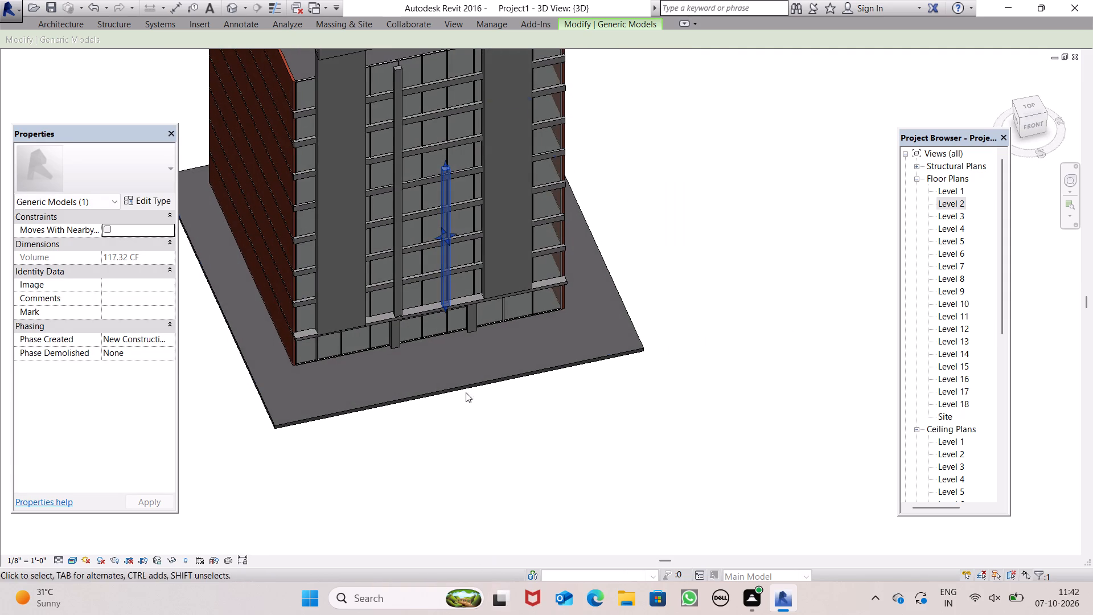
pyautogui.click(896, 113)
pyautogui.scroll(-1, 543, 353)
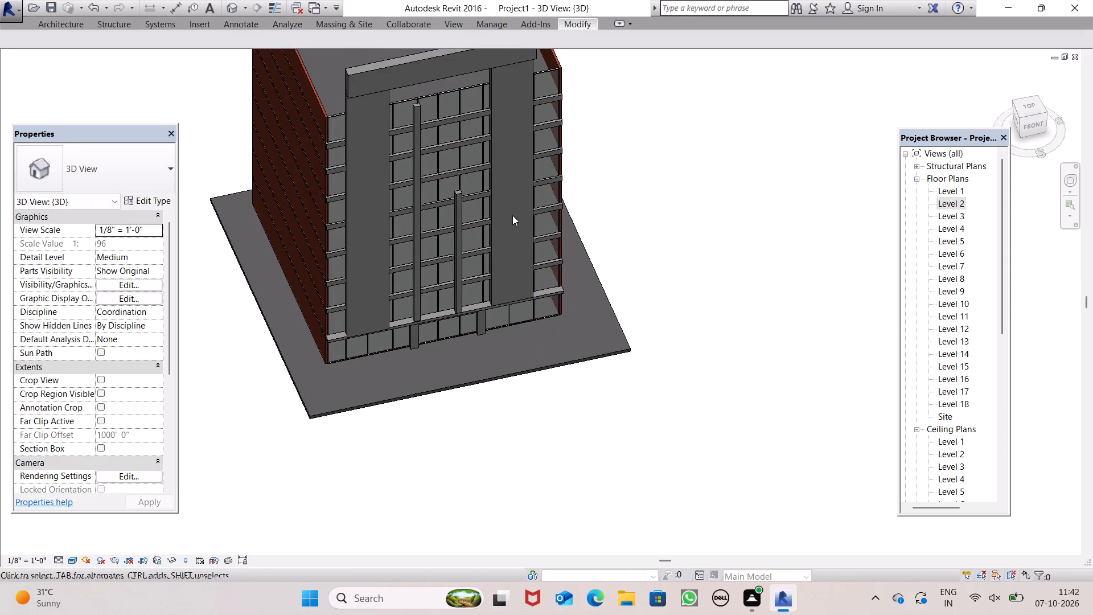
pyautogui.scroll(1, 468, 81)
pyautogui.scroll(-1, 468, 81)
pyautogui.scroll(1, 468, 81)
pyautogui.scroll(-1, 468, 81)
pyautogui.scroll(10, 468, 81)
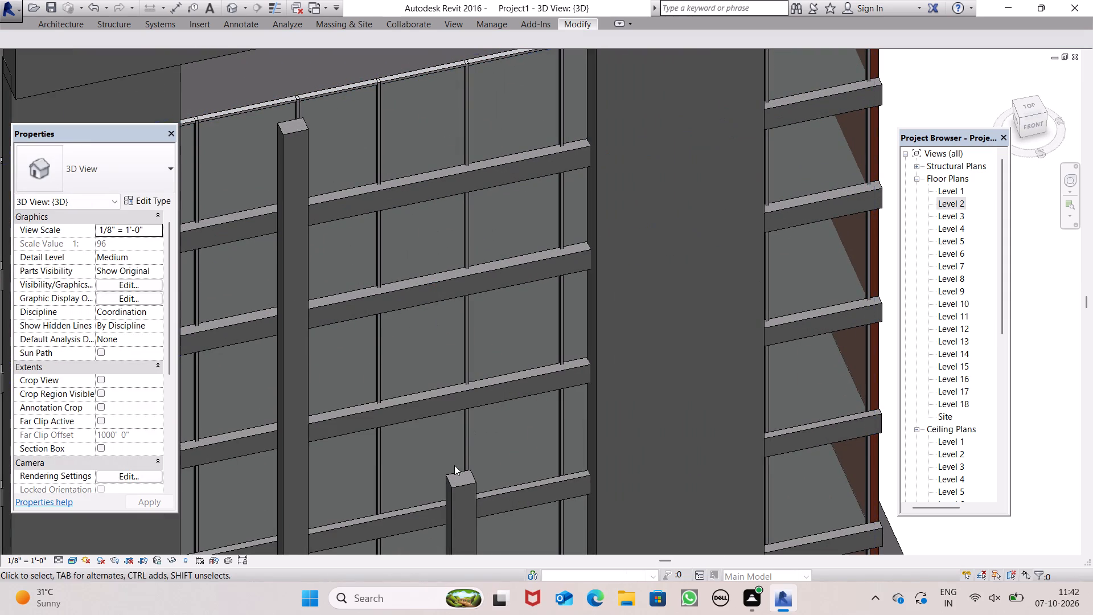
pyautogui.click(458, 481)
pyautogui.moveTo(462, 471); pyautogui.dragTo(433, 111)
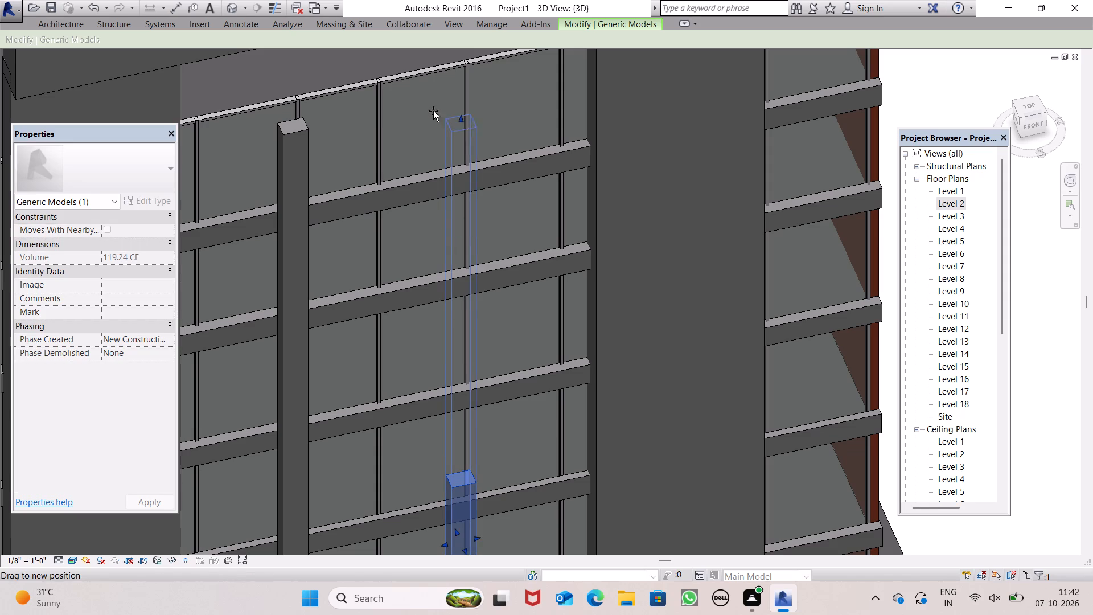
pyautogui.moveTo(433, 111); pyautogui.dragTo(433, 95)
pyautogui.scroll(-6, 447, 159)
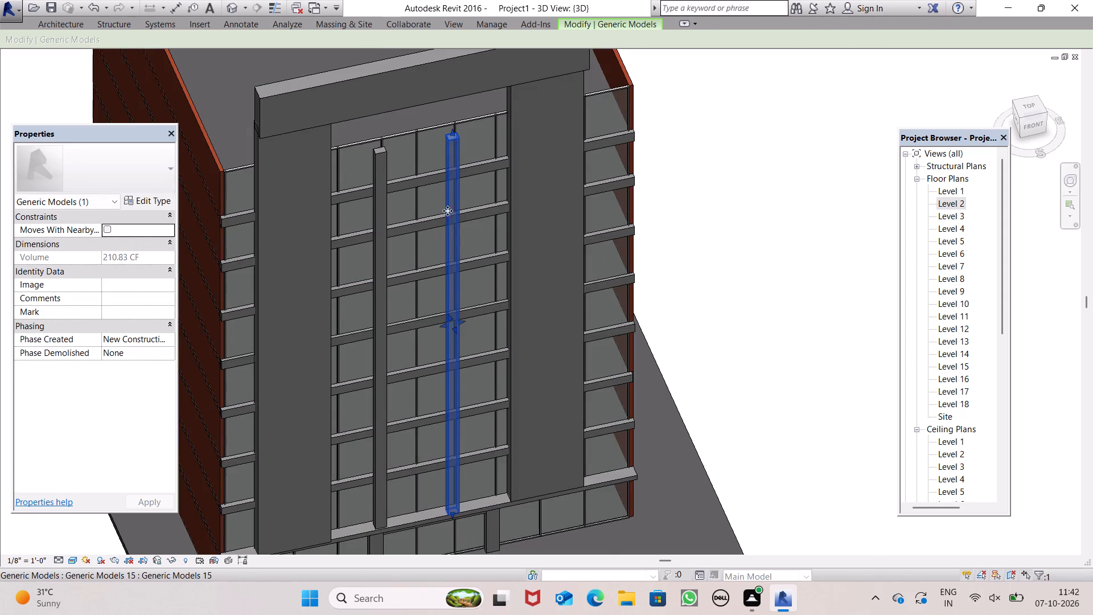
pyautogui.scroll(-1, 446, 207)
pyautogui.click(836, 302)
# Start an in-place component of category Generic Models in the Level 17 floor plan, accepting the default name.
pyautogui.moveTo(782, 318); pyautogui.dragTo(687, 225, button='middle')
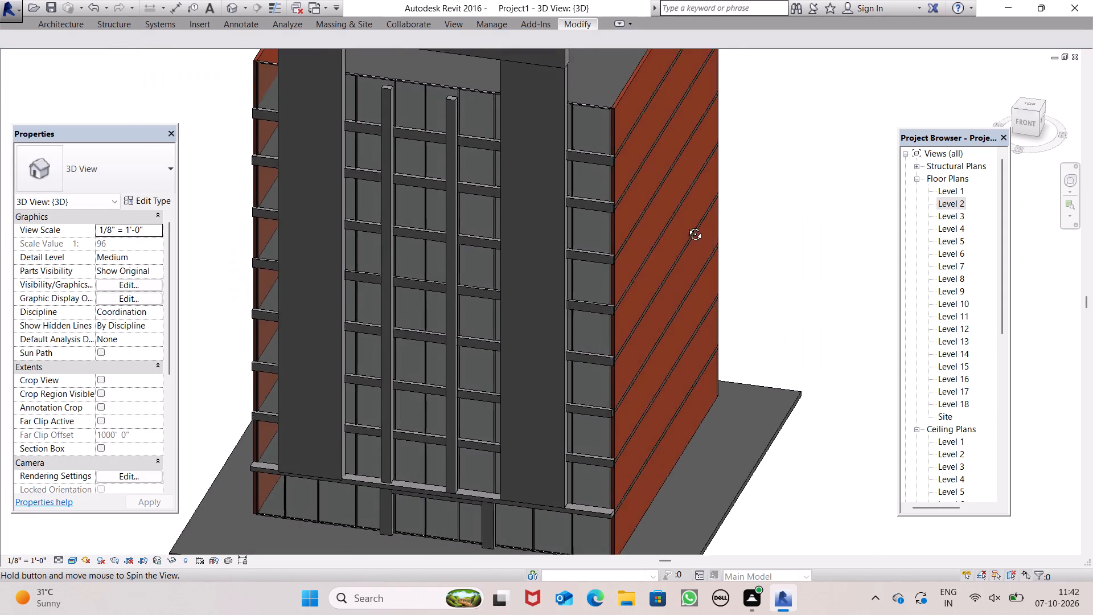
pyautogui.moveTo(687, 225); pyautogui.dragTo(678, 223, button='middle')
pyautogui.scroll(1, 677, 220)
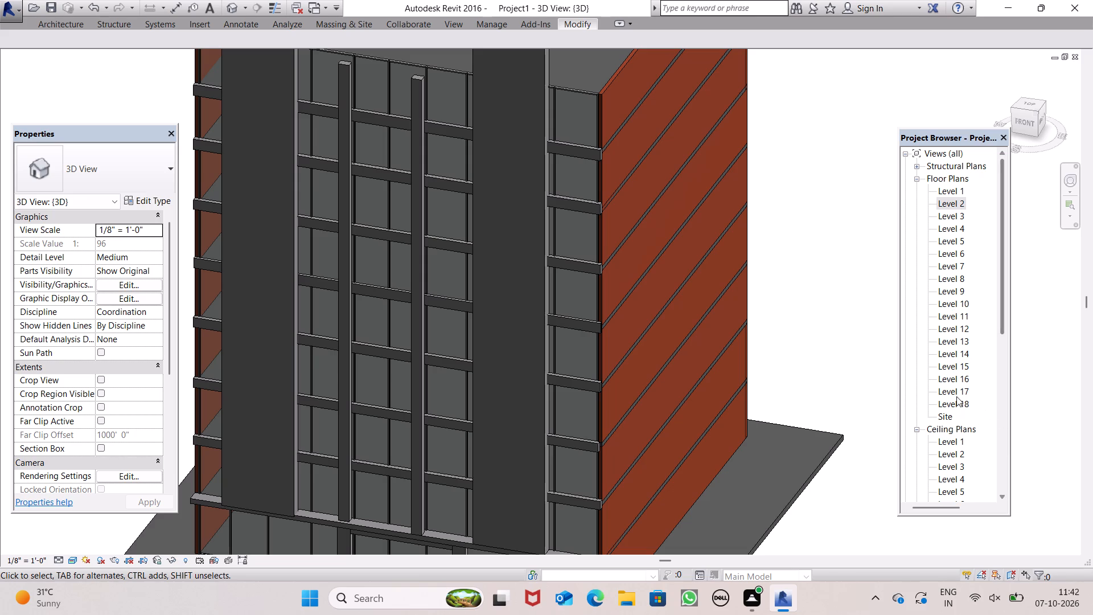
pyautogui.doubleClick(954, 395)
pyautogui.scroll(-1, 298, 256)
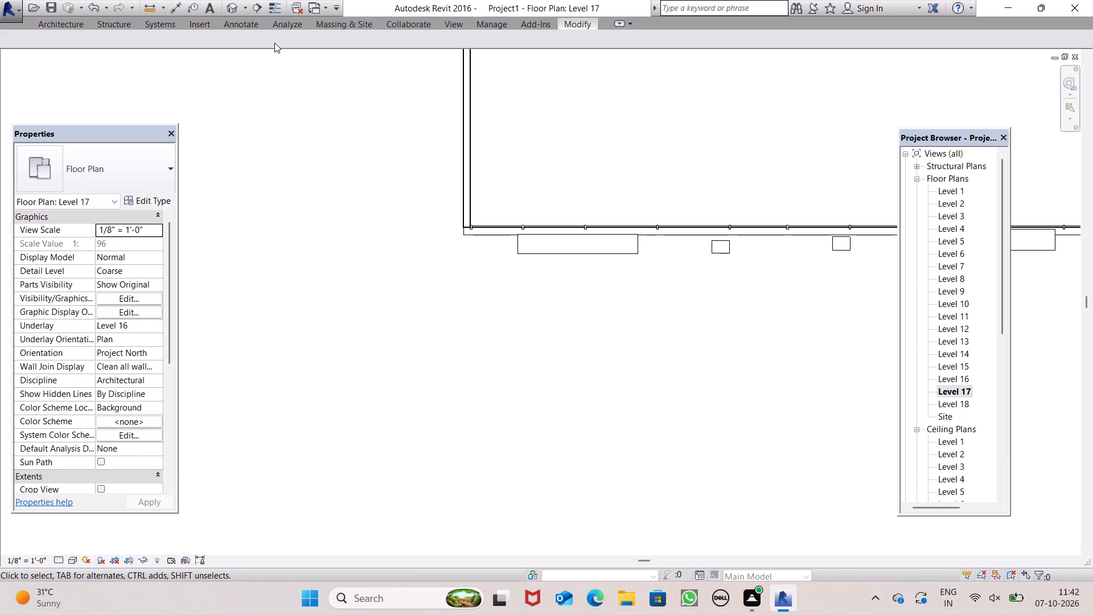
pyautogui.click(65, 27)
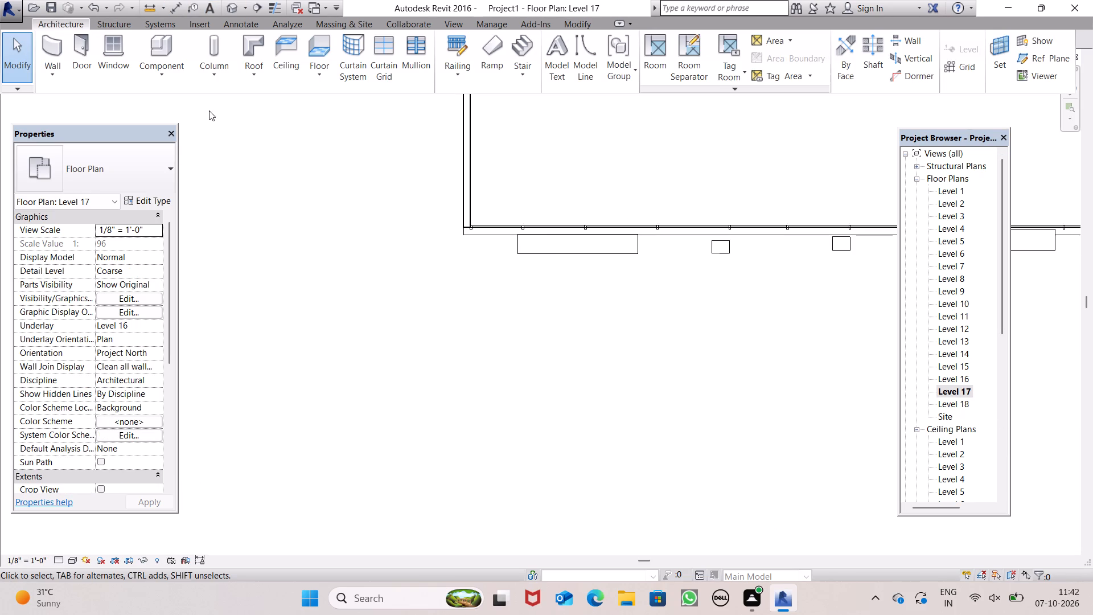
pyautogui.click(167, 73)
pyautogui.click(193, 134)
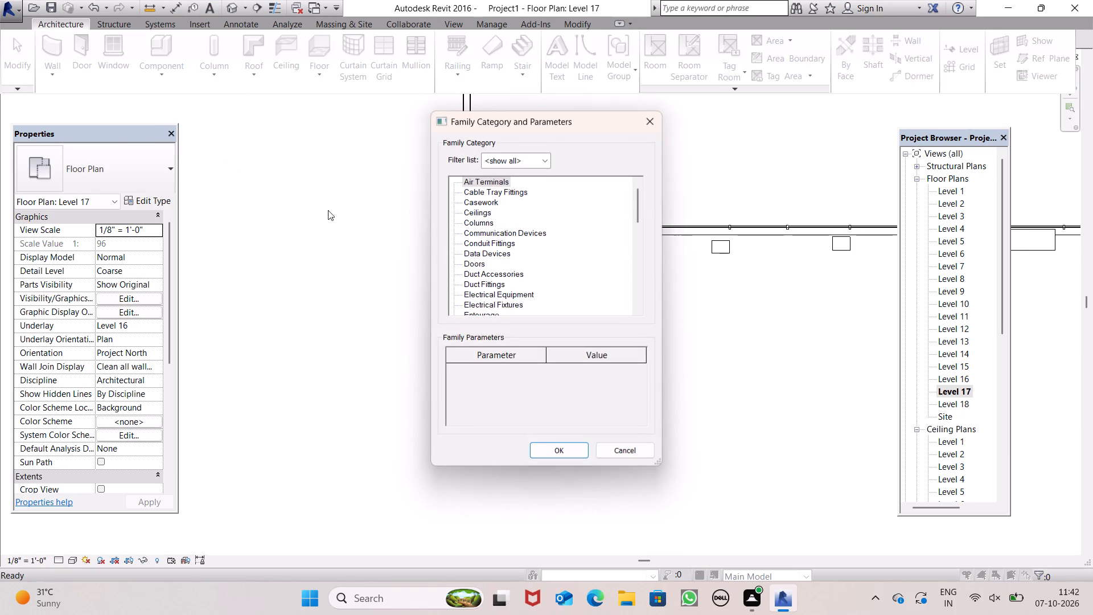
pyautogui.scroll(-3, 509, 253)
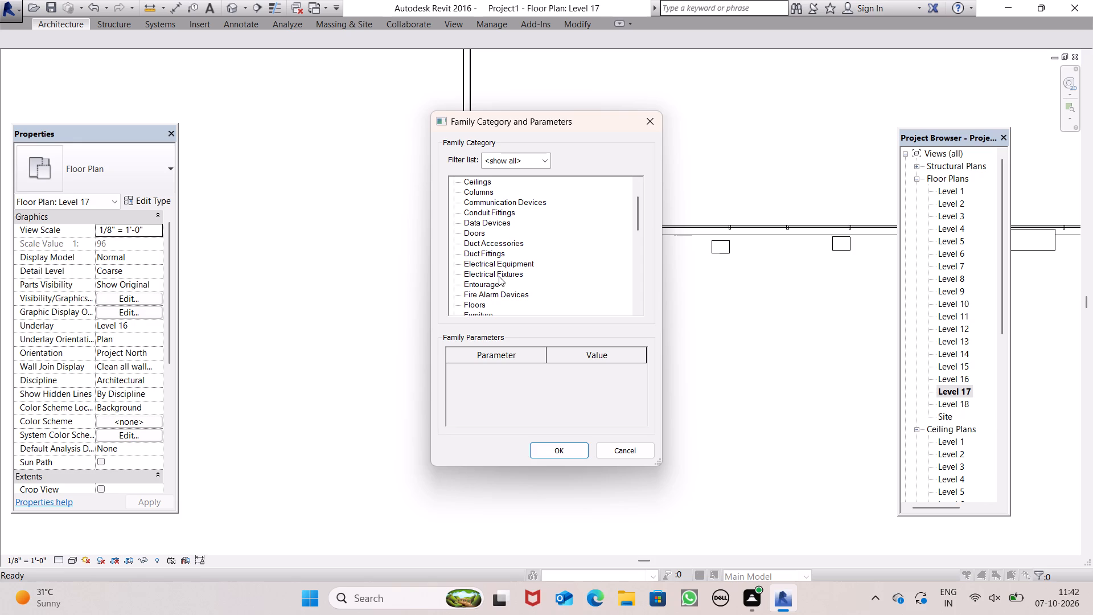
pyautogui.scroll(-3, 500, 273)
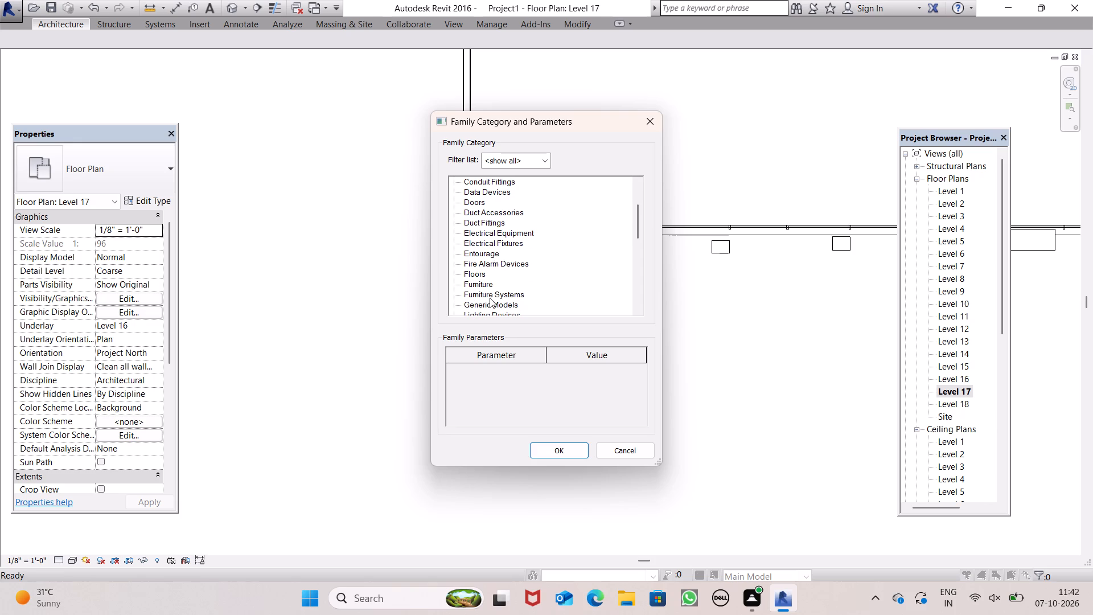
pyautogui.click(492, 286)
pyautogui.click(492, 307)
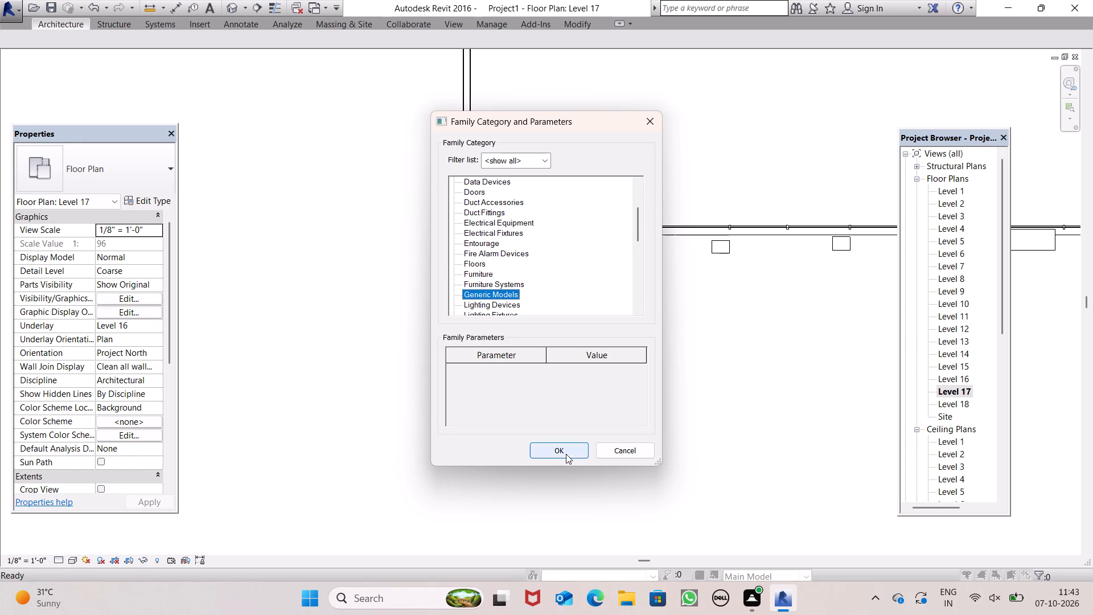
pyautogui.click(566, 454)
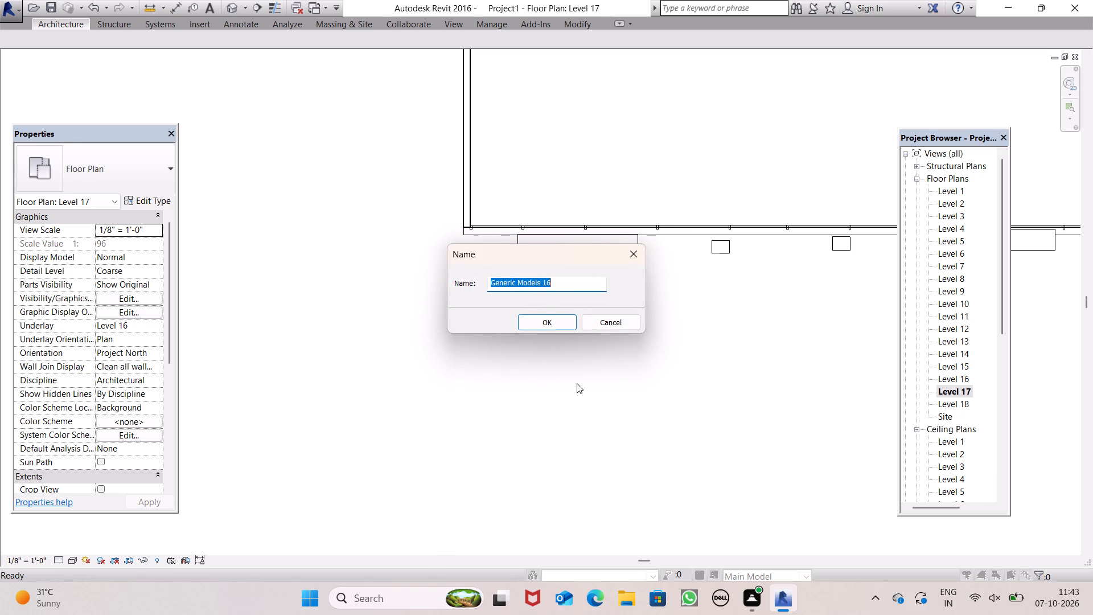
pyautogui.click(541, 299)
pyautogui.click(539, 331)
pyautogui.click(540, 319)
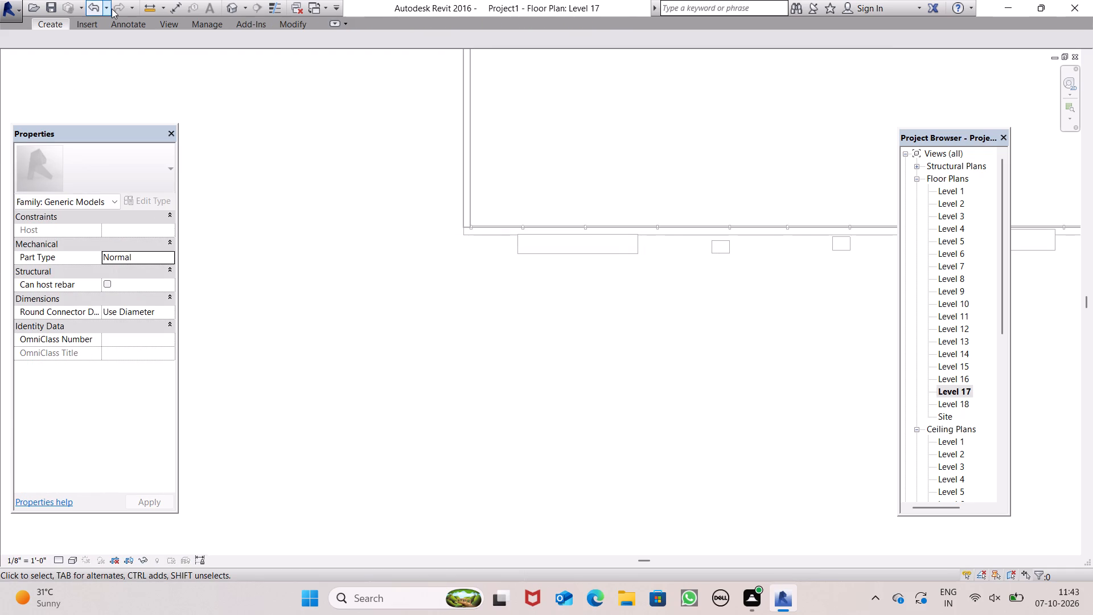
# Extrude a rectangle about 3'-6" by 2'-0", depth 1'-0", between the two narrow columns, and finish the in-place model.
pyautogui.click(55, 22)
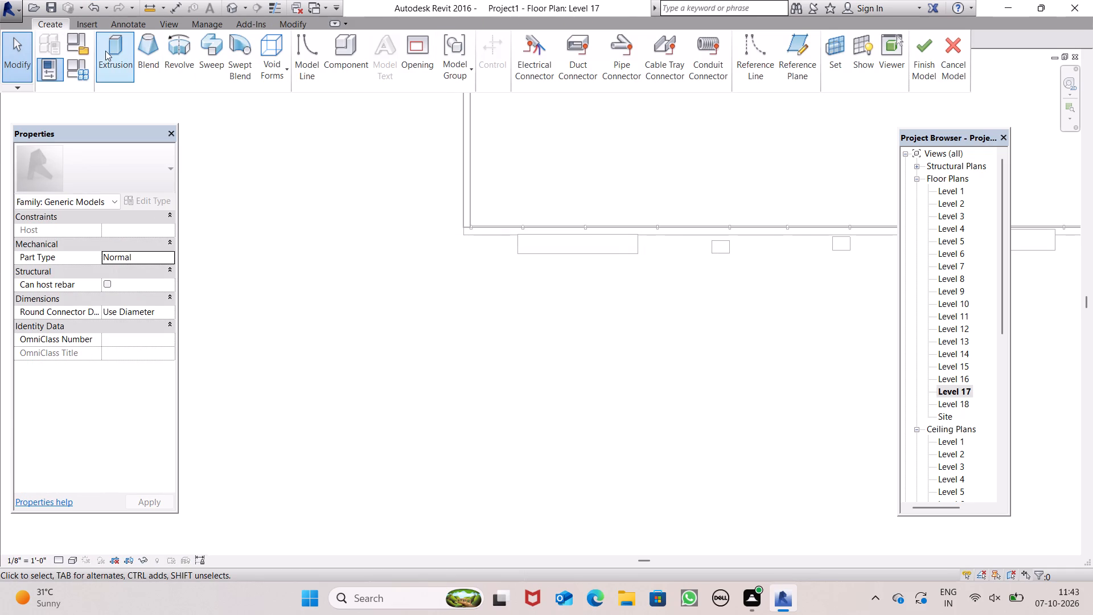
pyautogui.click(109, 49)
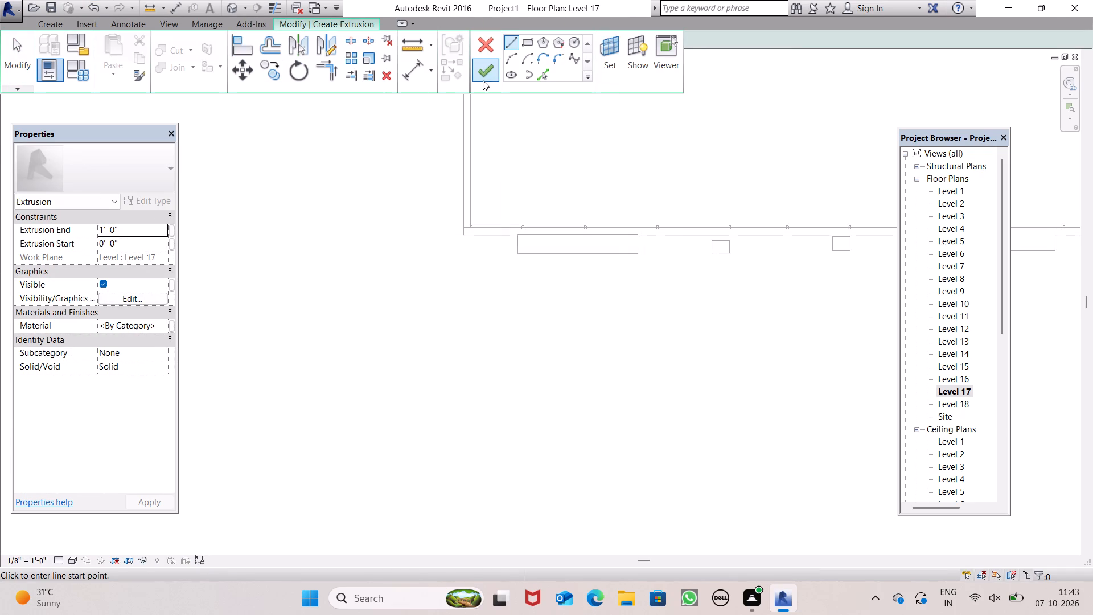
pyautogui.click(491, 73)
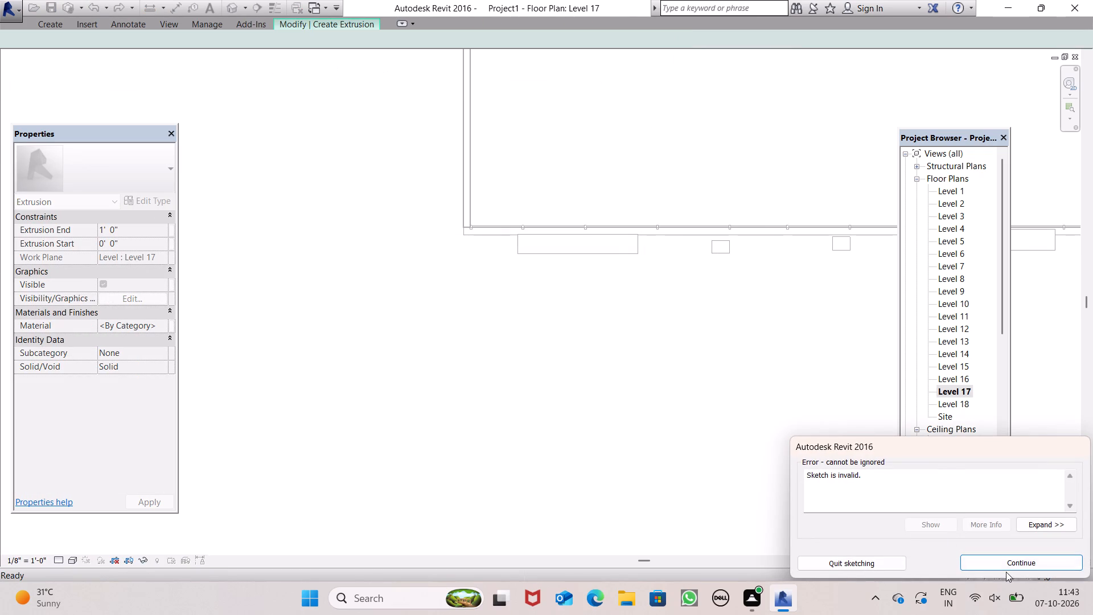
pyautogui.click(1006, 568)
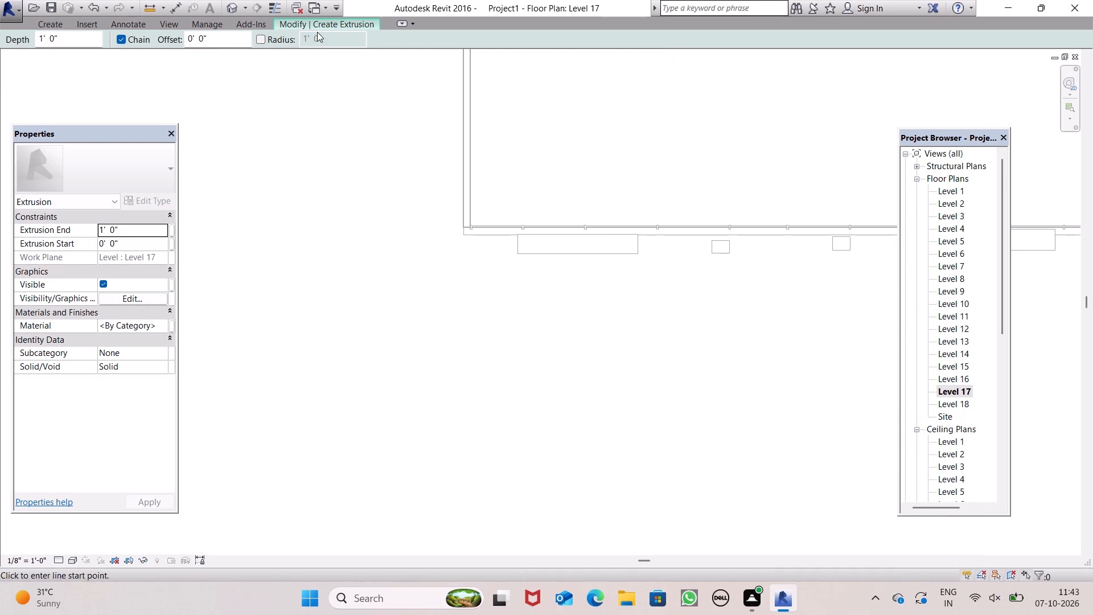
pyautogui.click(329, 22)
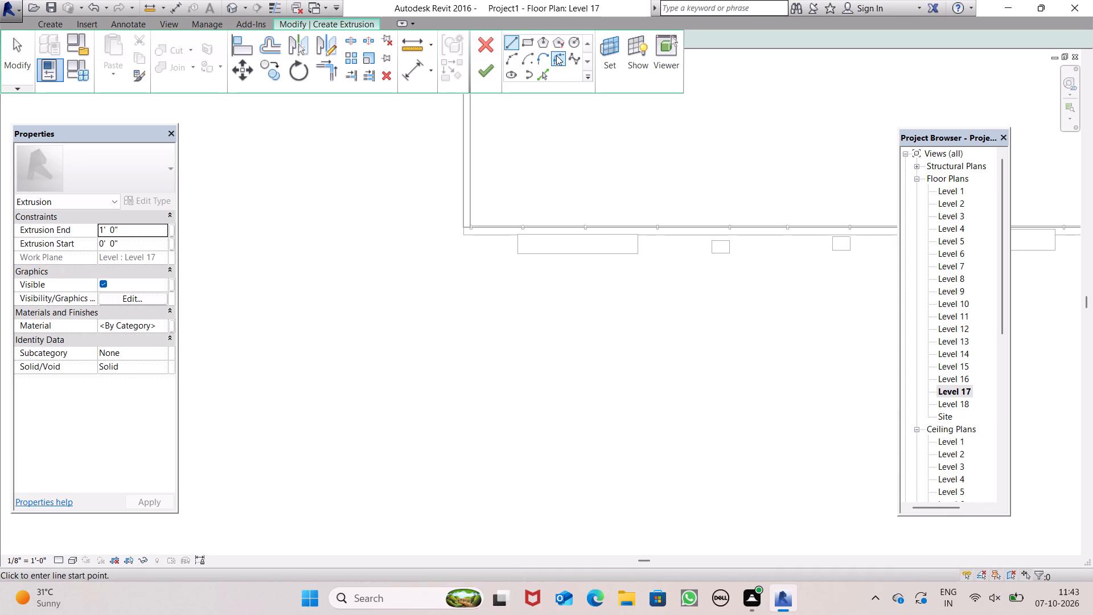
pyautogui.click(525, 46)
pyautogui.scroll(-1, 322, 249)
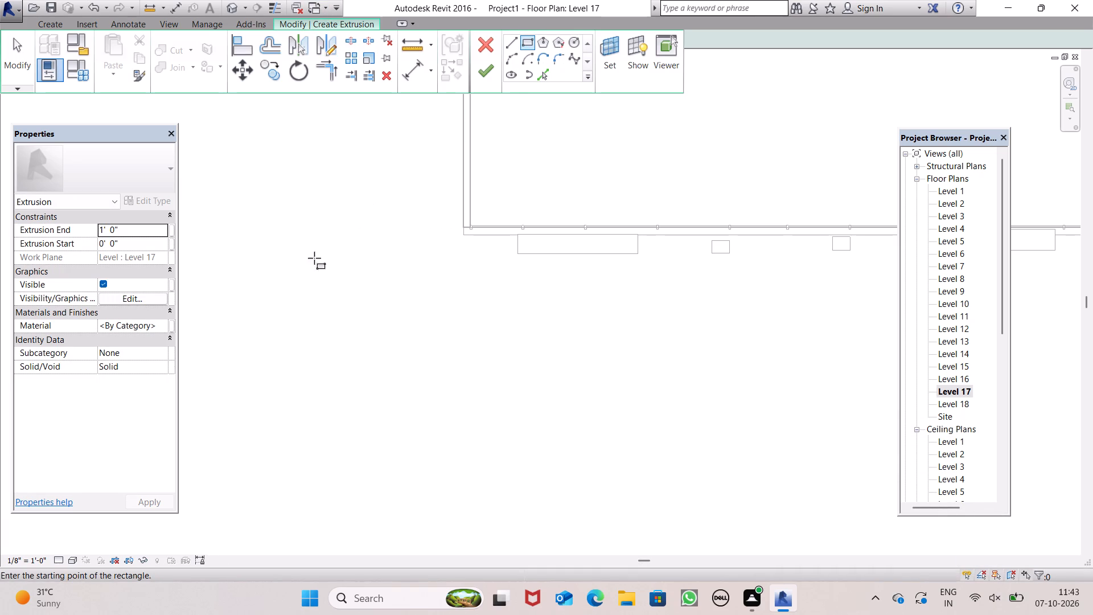
pyautogui.scroll(-7, 314, 258)
pyautogui.scroll(9, 437, 269)
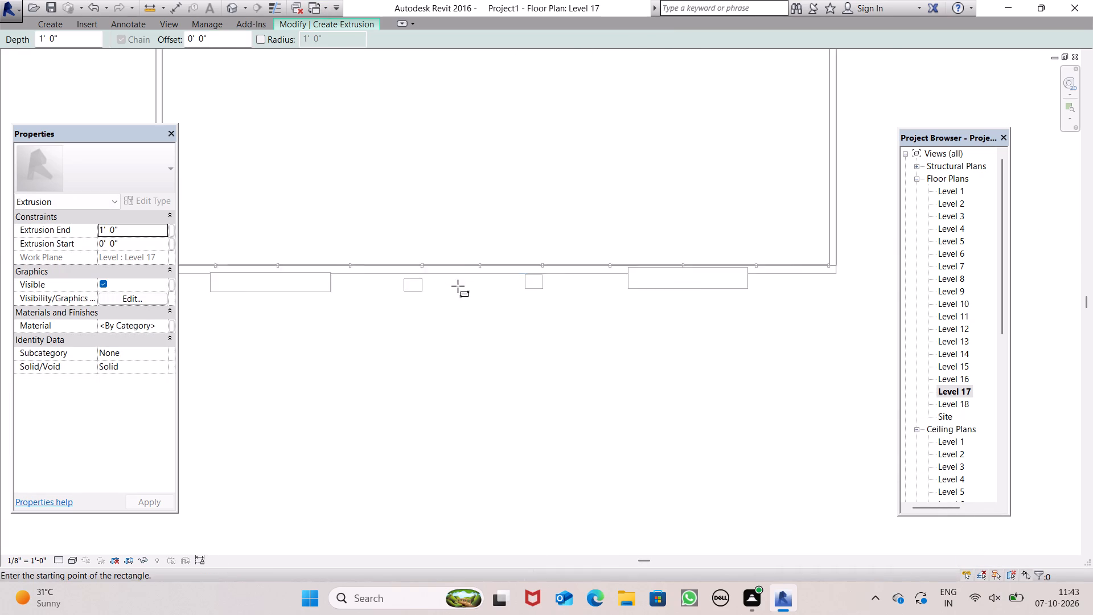
pyautogui.scroll(3, 458, 286)
pyautogui.moveTo(429, 262); pyautogui.dragTo(436, 268)
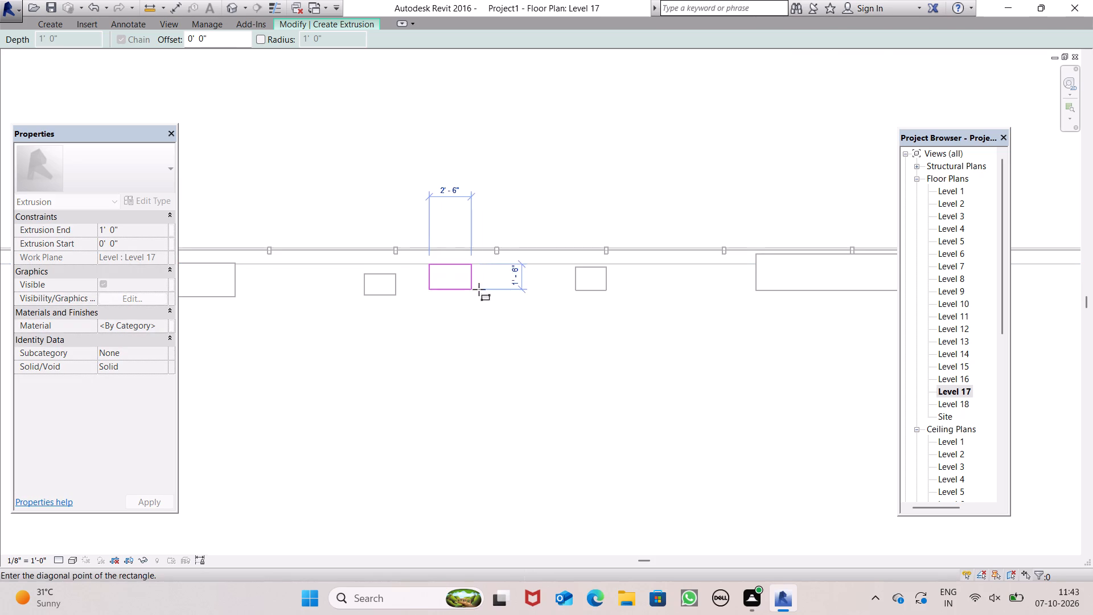
pyautogui.click(490, 294)
pyautogui.click(307, 17)
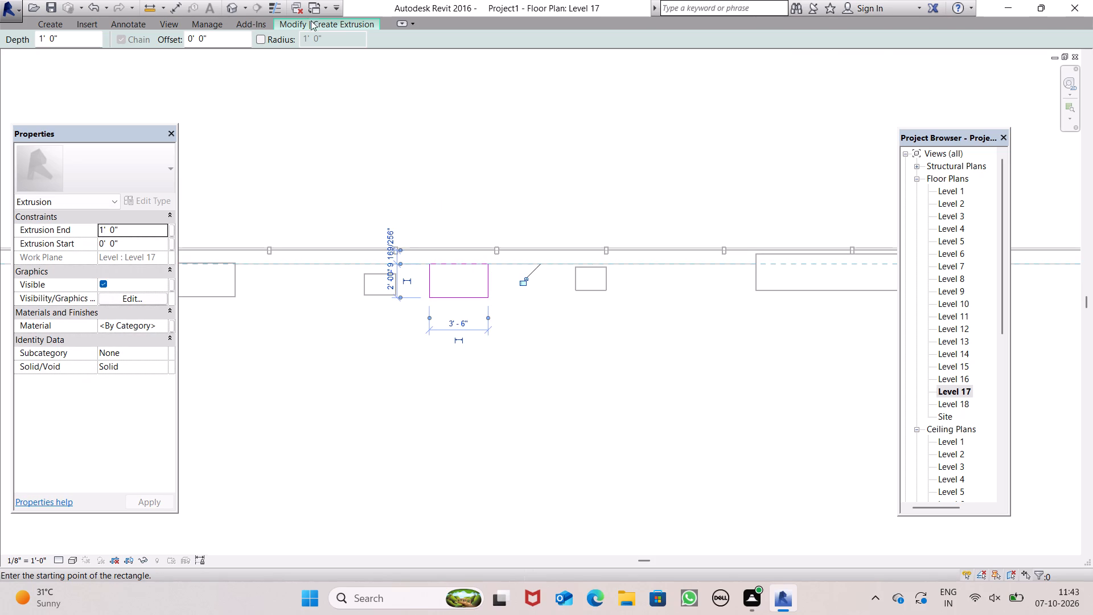
pyautogui.click(335, 27)
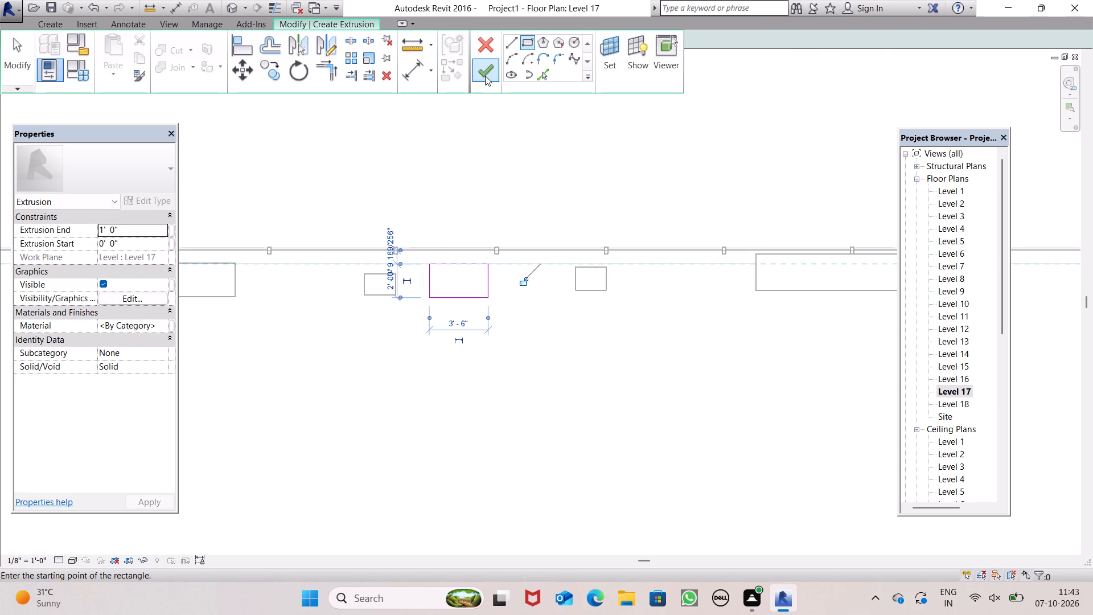
pyautogui.click(485, 76)
pyautogui.click(714, 50)
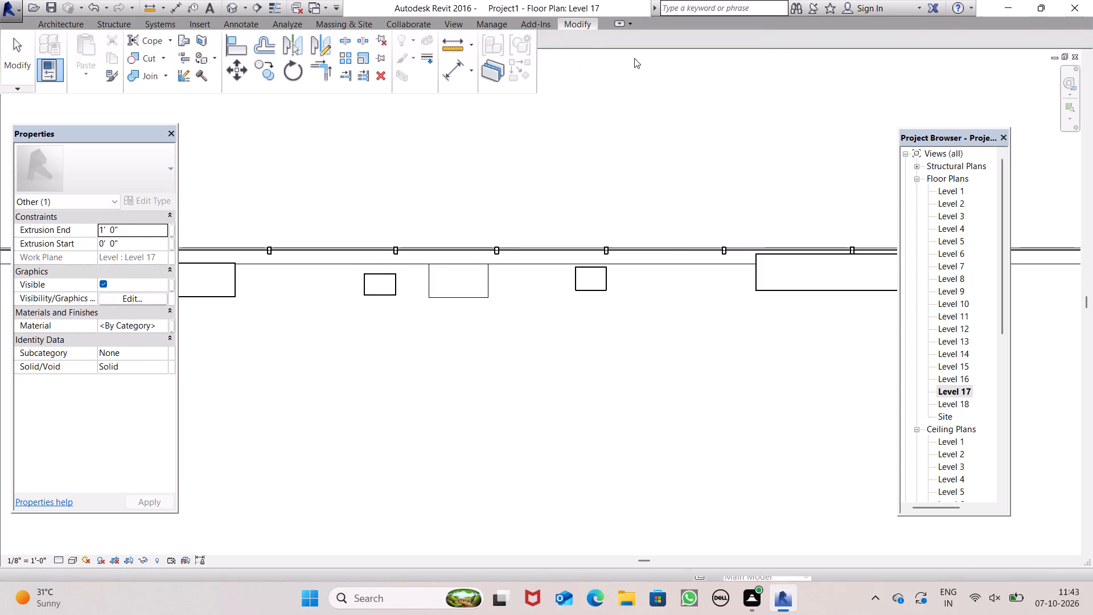
# In the 3D view, raise the new block's top face to near the curtain wall's top edge and bring its bottom face up beneath it.
pyautogui.click(229, 7)
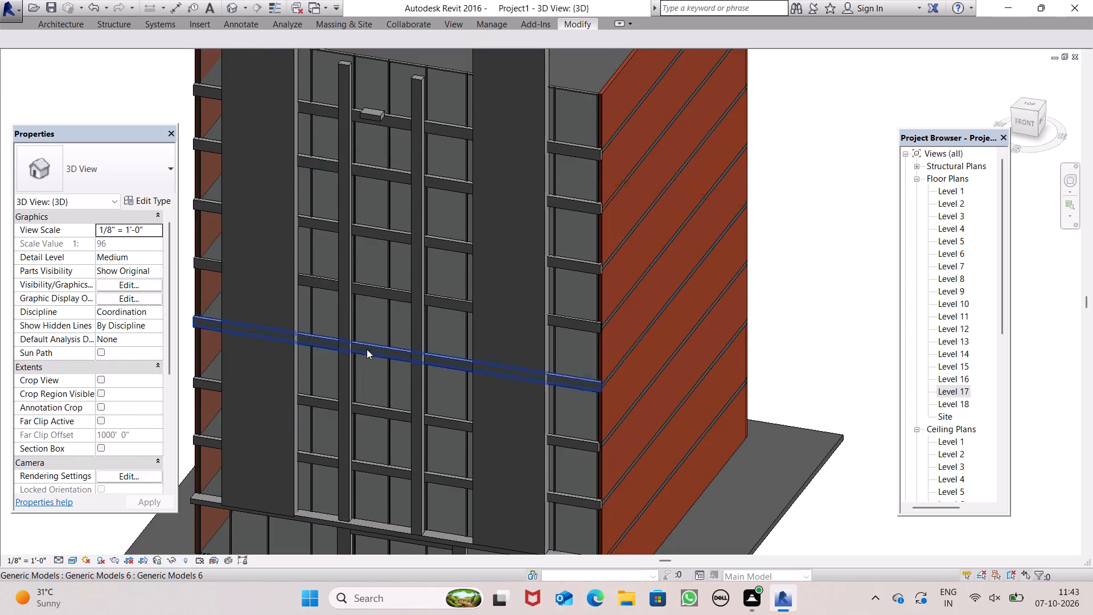
pyautogui.scroll(-2, 367, 349)
pyautogui.scroll(9, 340, 152)
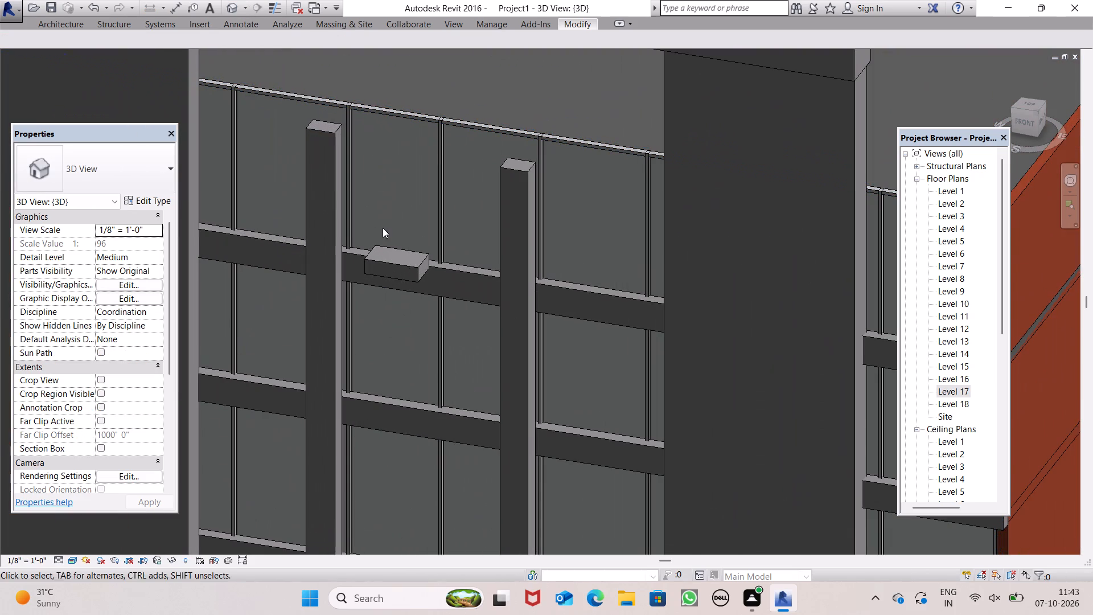
pyautogui.click(395, 258)
pyautogui.moveTo(398, 250); pyautogui.dragTo(389, 212)
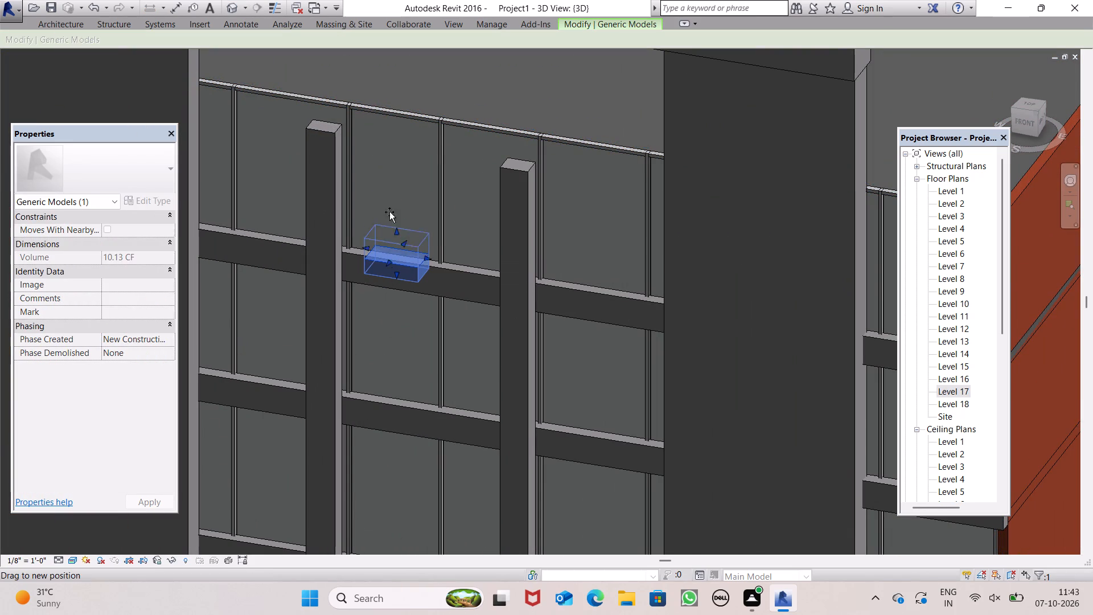
pyautogui.moveTo(389, 212); pyautogui.dragTo(380, 128)
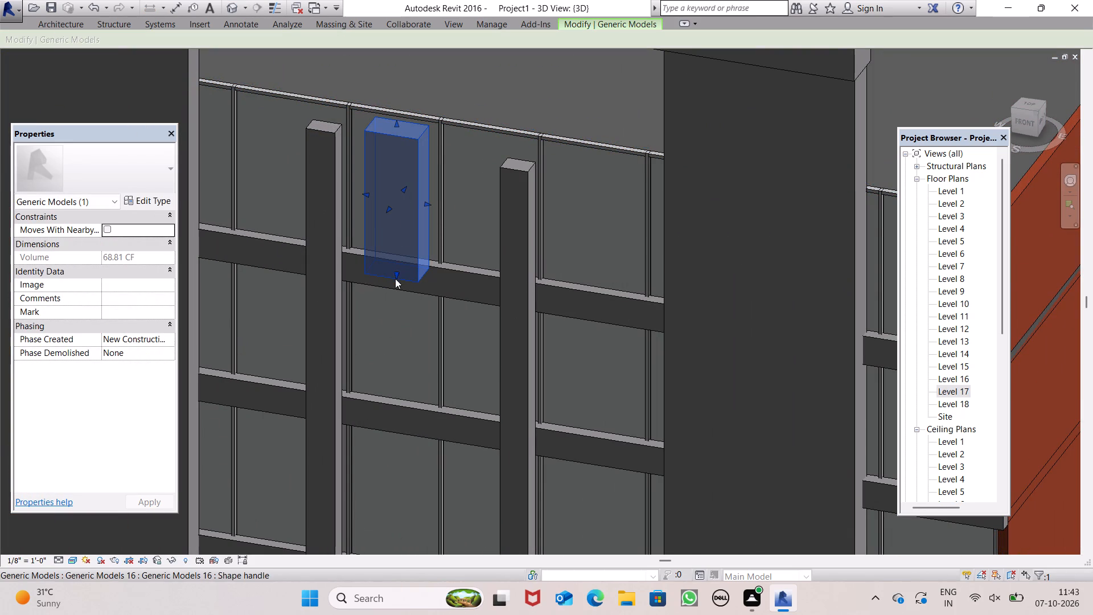
pyautogui.moveTo(397, 272); pyautogui.dragTo(385, 155)
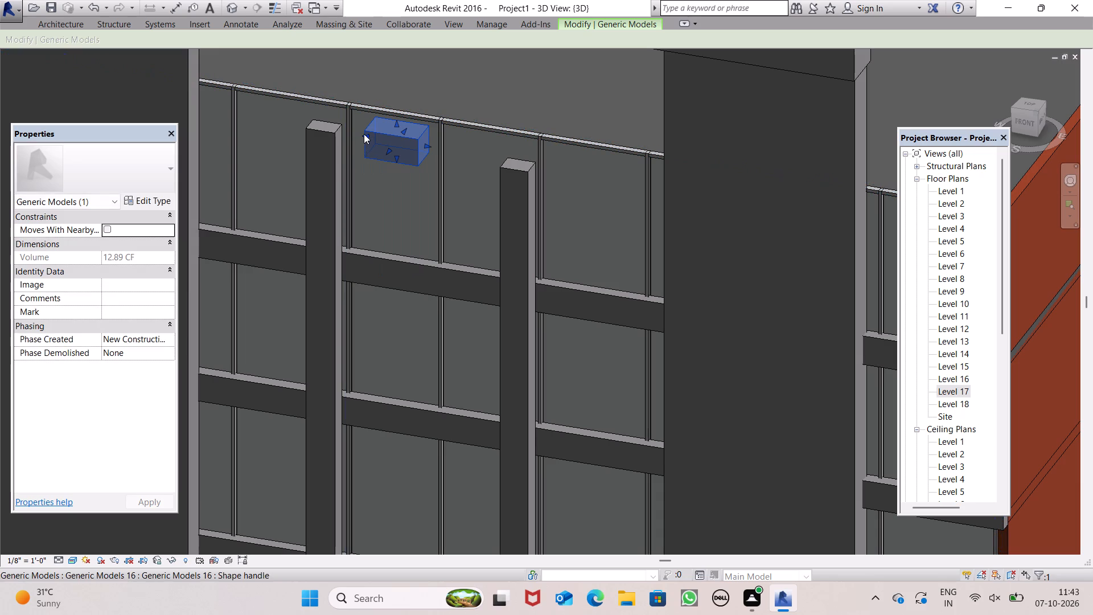
# Stretch the block sideways from the left narrow column to the right column's outer face, and lower its top face slightly.
pyautogui.moveTo(364, 134); pyautogui.dragTo(343, 132)
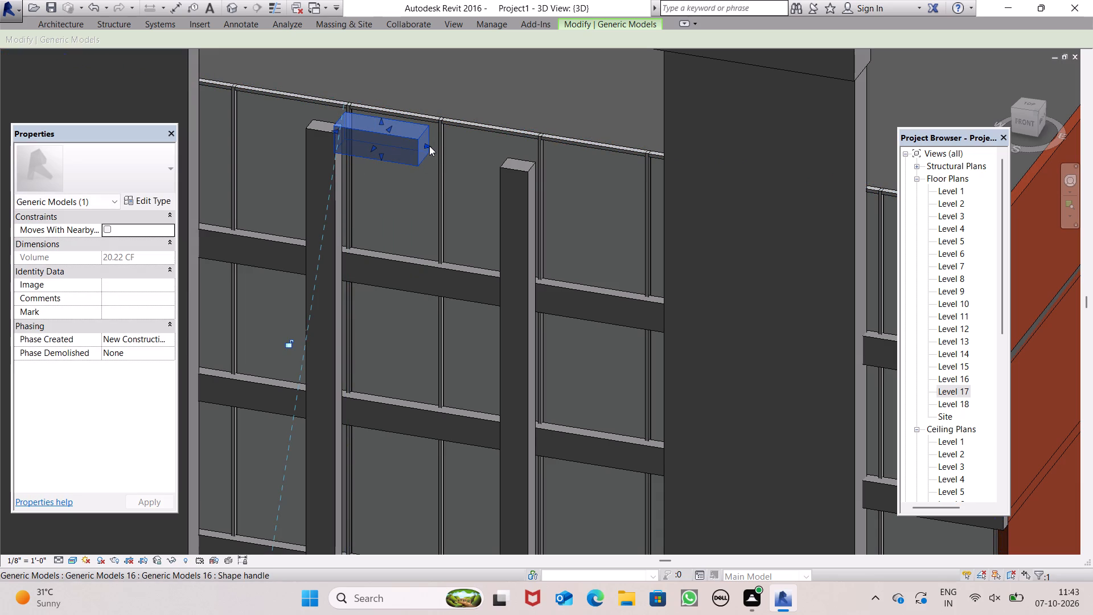
pyautogui.moveTo(429, 146); pyautogui.dragTo(529, 166)
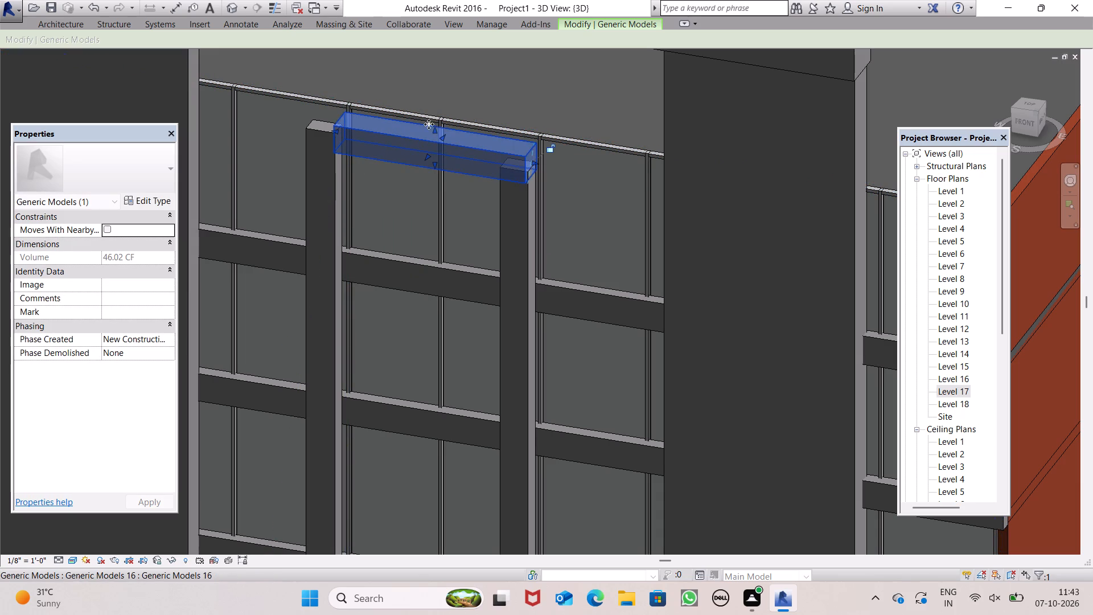
pyautogui.moveTo(434, 130); pyautogui.dragTo(437, 137)
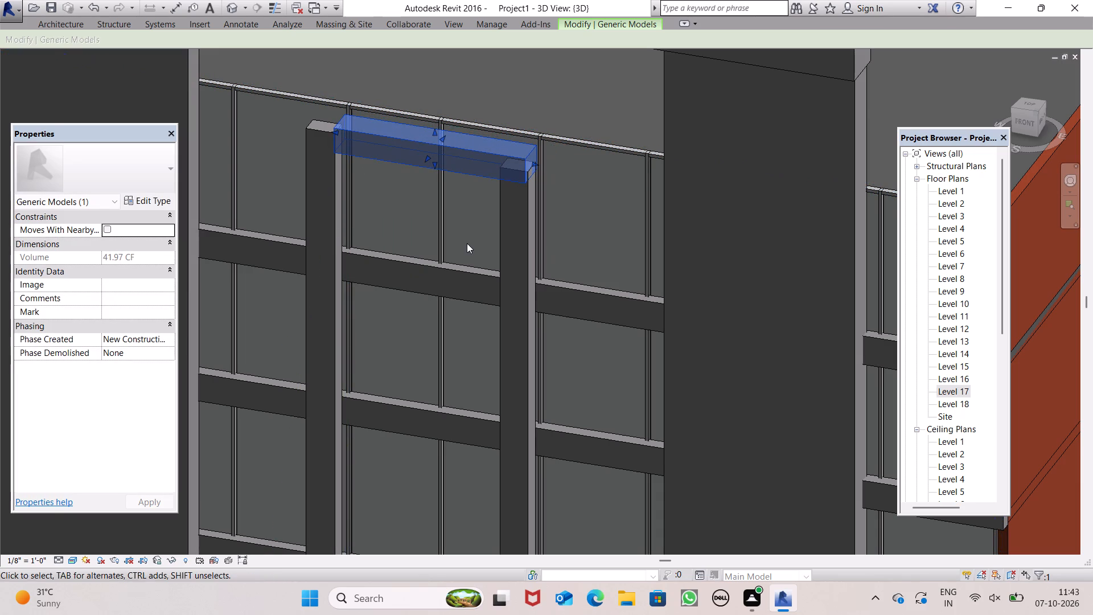
# Lower the left narrow column's top face to the underside of the crossbeam.
pyautogui.scroll(-1, 468, 242)
pyautogui.moveTo(479, 301); pyautogui.dragTo(684, 256, button='middle')
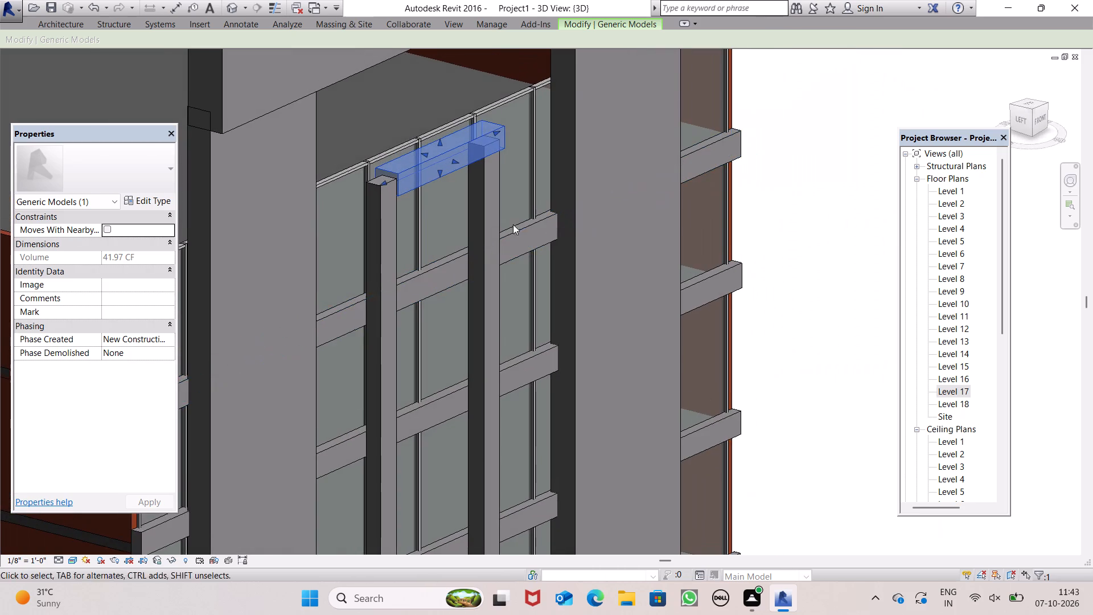
pyautogui.scroll(6, 416, 207)
pyautogui.click(339, 170)
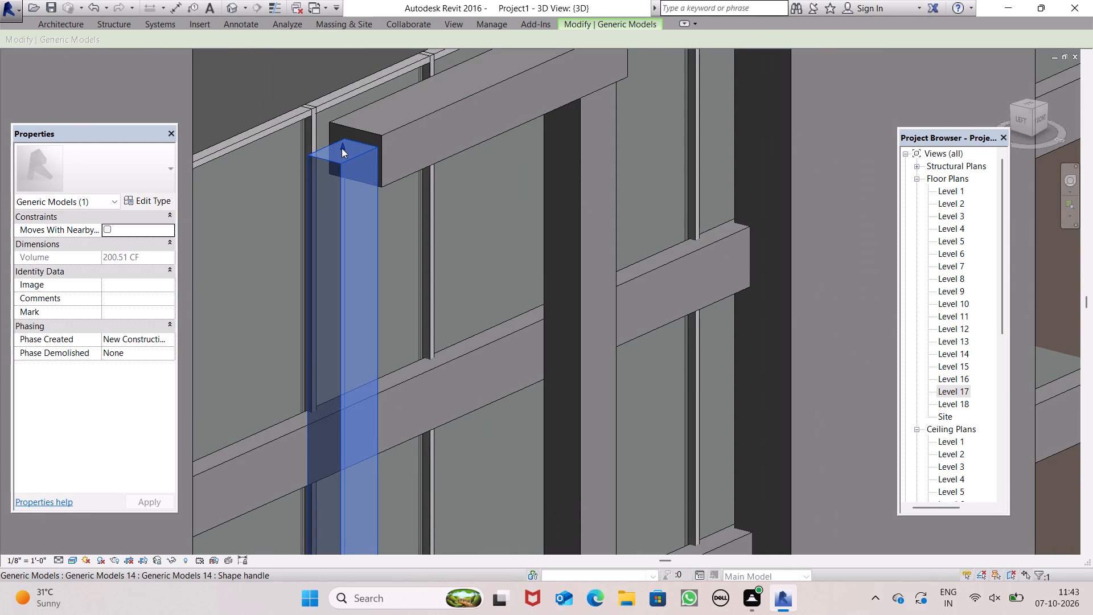
pyautogui.moveTo(342, 147); pyautogui.dragTo(360, 192)
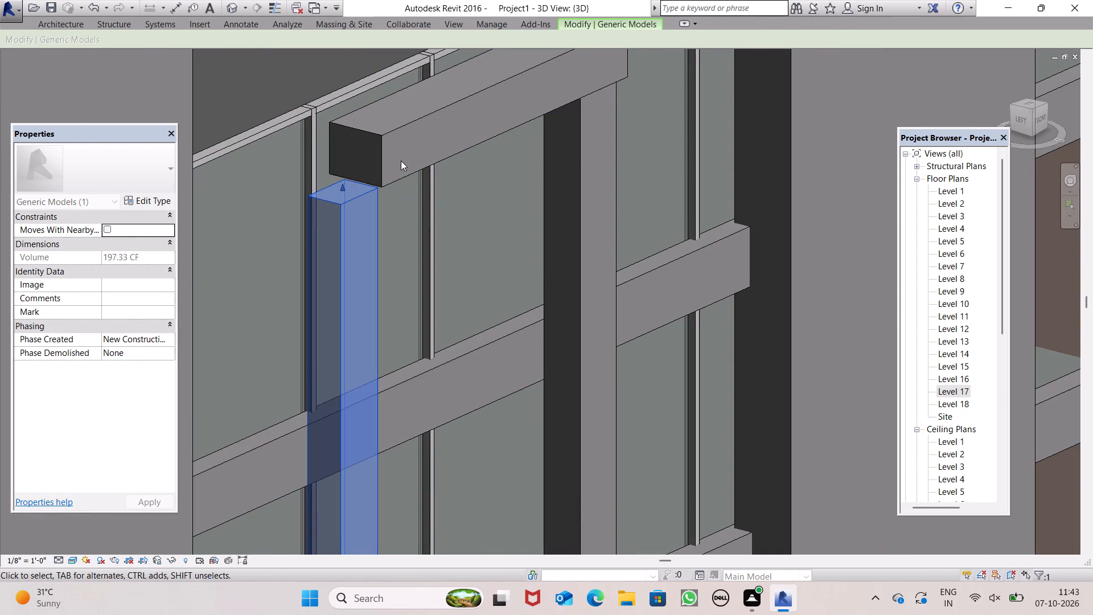
# Extend the crossbeam's left end over the full width of the left narrow column.
pyautogui.click(382, 161)
pyautogui.moveTo(350, 153); pyautogui.dragTo(334, 179)
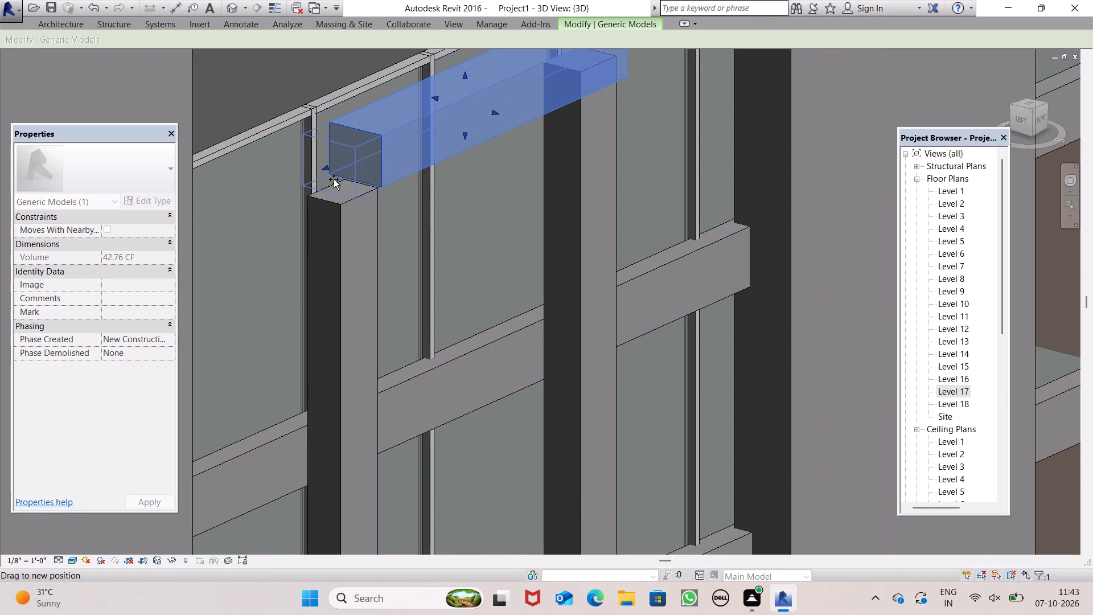
pyautogui.moveTo(334, 179); pyautogui.dragTo(330, 184)
# Raise the left narrow column's top face slightly to close the gap beneath the crossbeam.
pyautogui.scroll(-4, 416, 257)
pyautogui.moveTo(429, 277); pyautogui.dragTo(414, 214, button='middle')
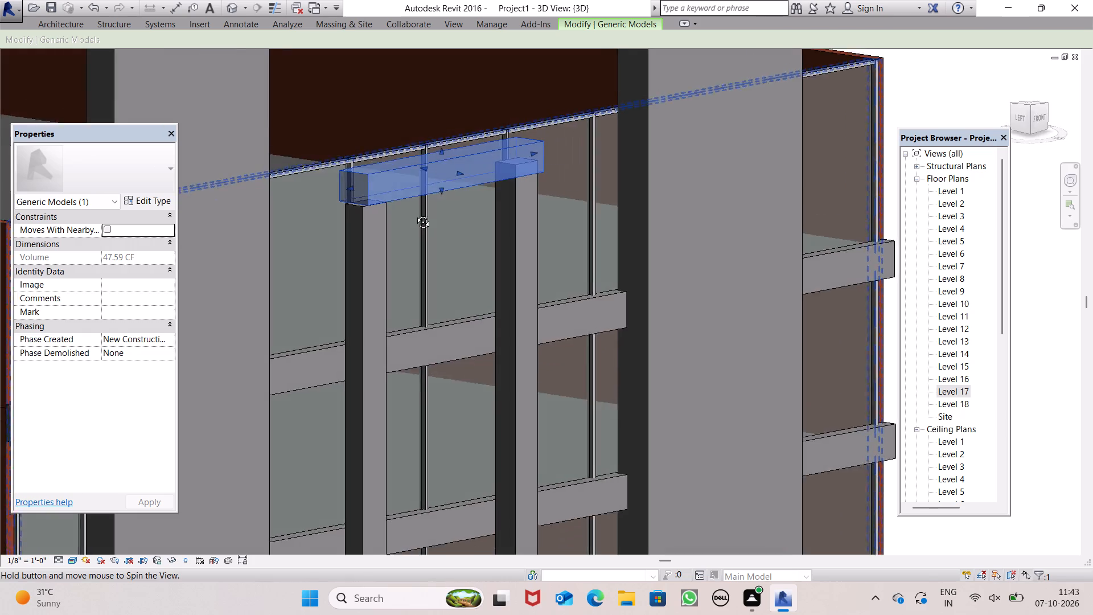
pyautogui.moveTo(414, 214); pyautogui.dragTo(345, 117, button='middle')
pyautogui.scroll(5, 340, 178)
pyautogui.click(347, 227)
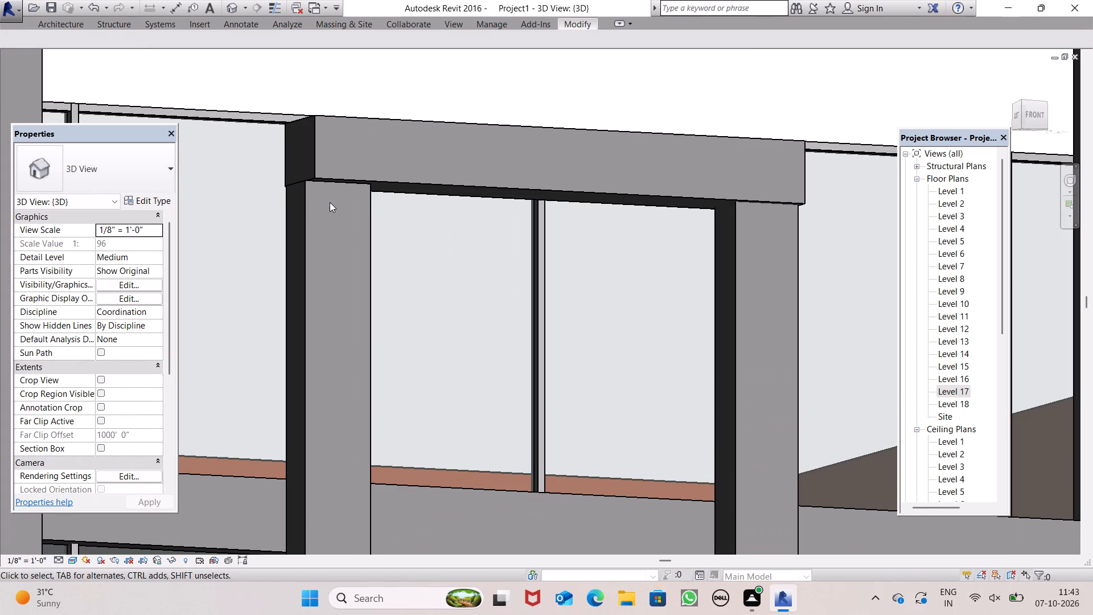
pyautogui.scroll(-4, 330, 198)
pyautogui.keyDown('shift'); pyautogui.moveTo(352, 215); pyautogui.dragTo(375, 412, button='middle'); pyautogui.keyUp('shift')
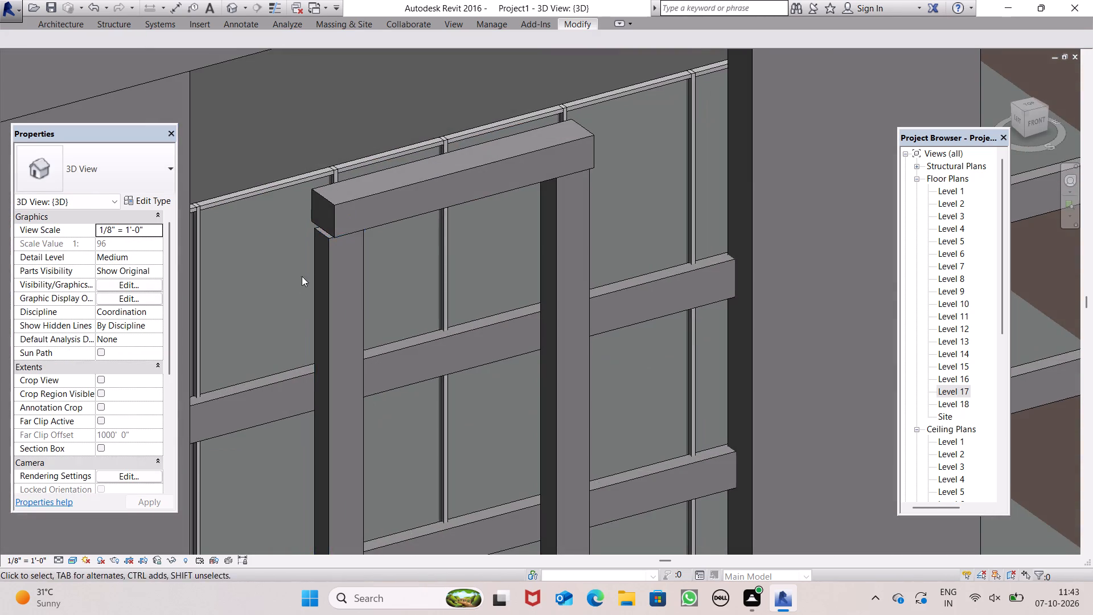
pyautogui.scroll(7, 319, 251)
pyautogui.click(327, 233)
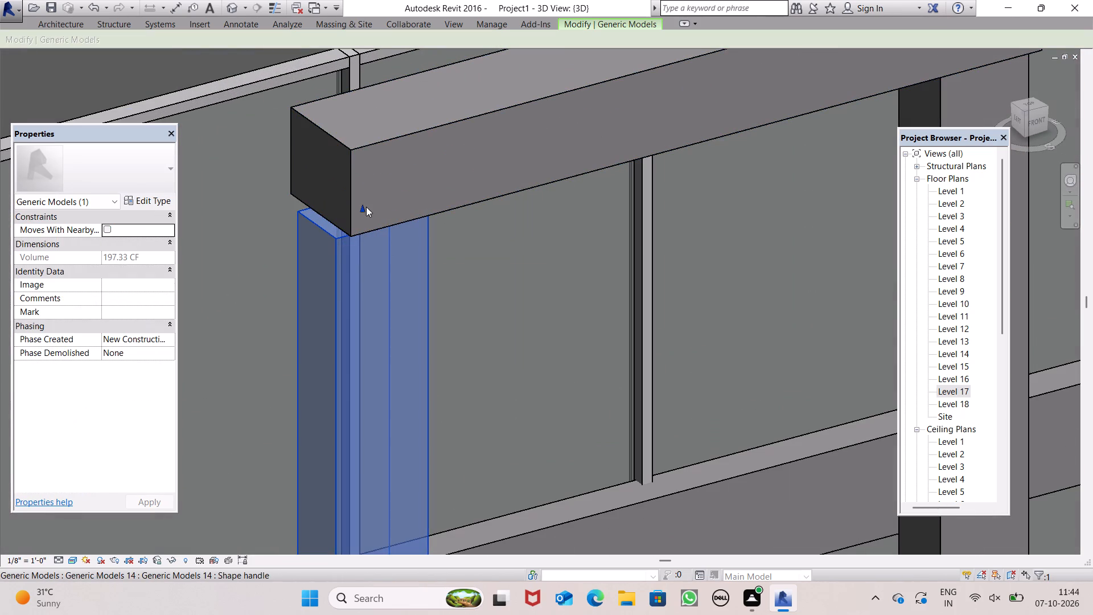
pyautogui.click(361, 206)
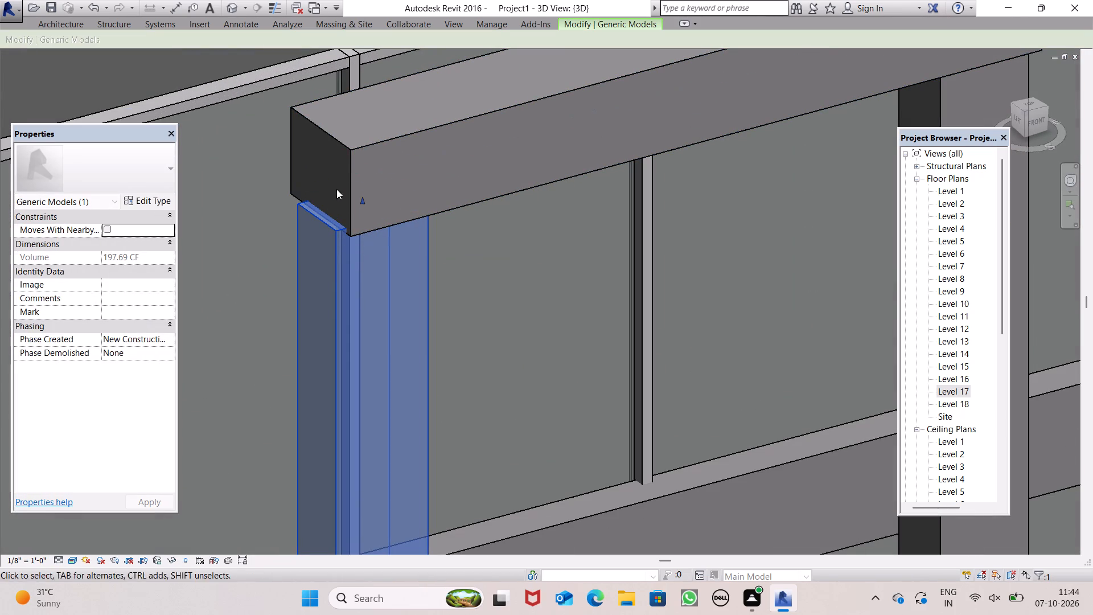
# Pull the crossbeam's left end face slightly further outward past the left narrow column.
pyautogui.click(354, 189)
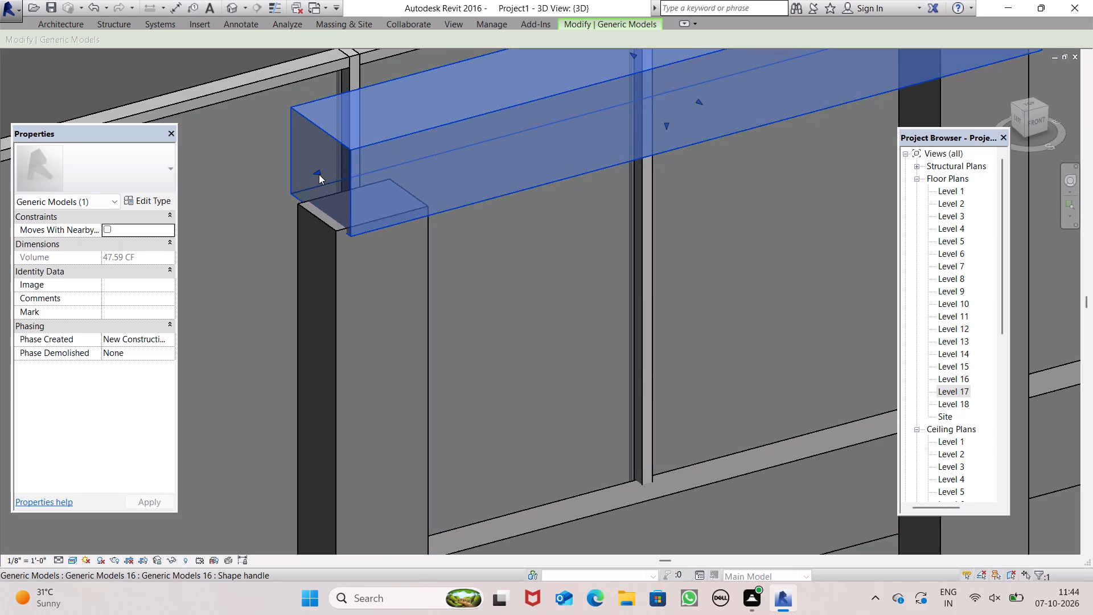
pyautogui.moveTo(319, 172); pyautogui.dragTo(317, 179)
pyautogui.scroll(-4, 318, 199)
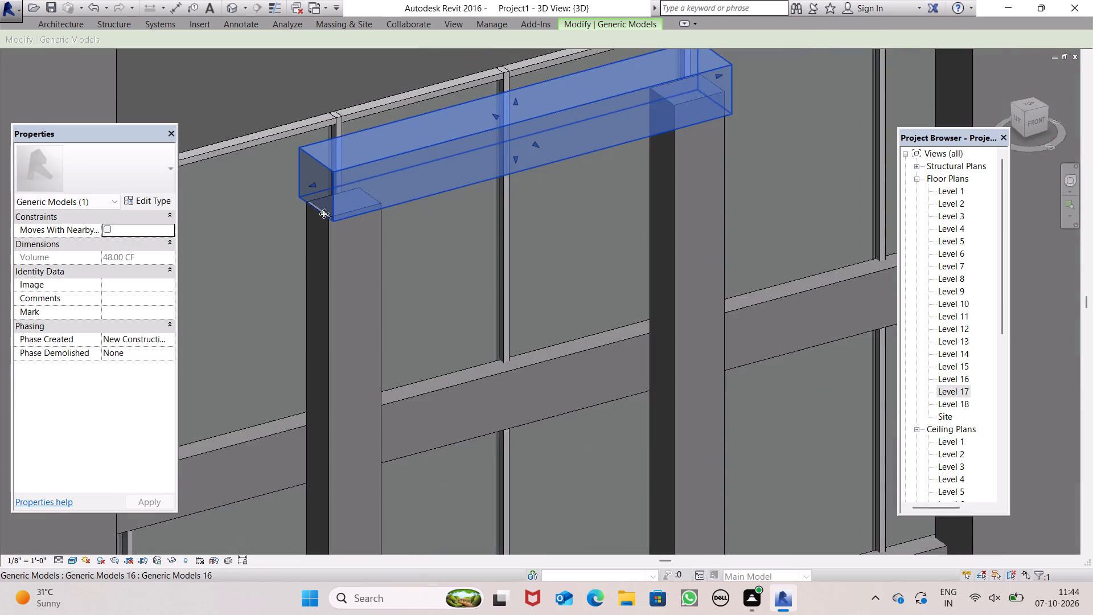
pyautogui.scroll(-4, 324, 215)
pyautogui.click(719, 178)
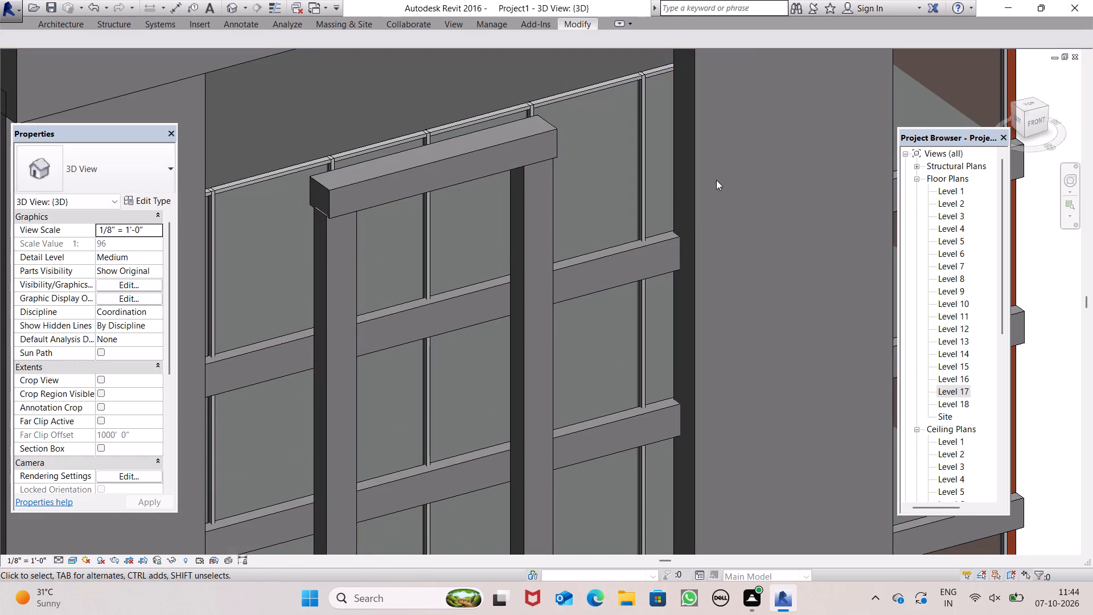
# Lower the right narrow column's top face to just below the crossbeam's underside.
pyautogui.keyDown('shift'); pyautogui.moveTo(702, 197); pyautogui.dragTo(551, 253, button='middle'); pyautogui.keyUp('shift')
pyautogui.scroll(2, 545, 215)
pyautogui.scroll(-1, 548, 210)
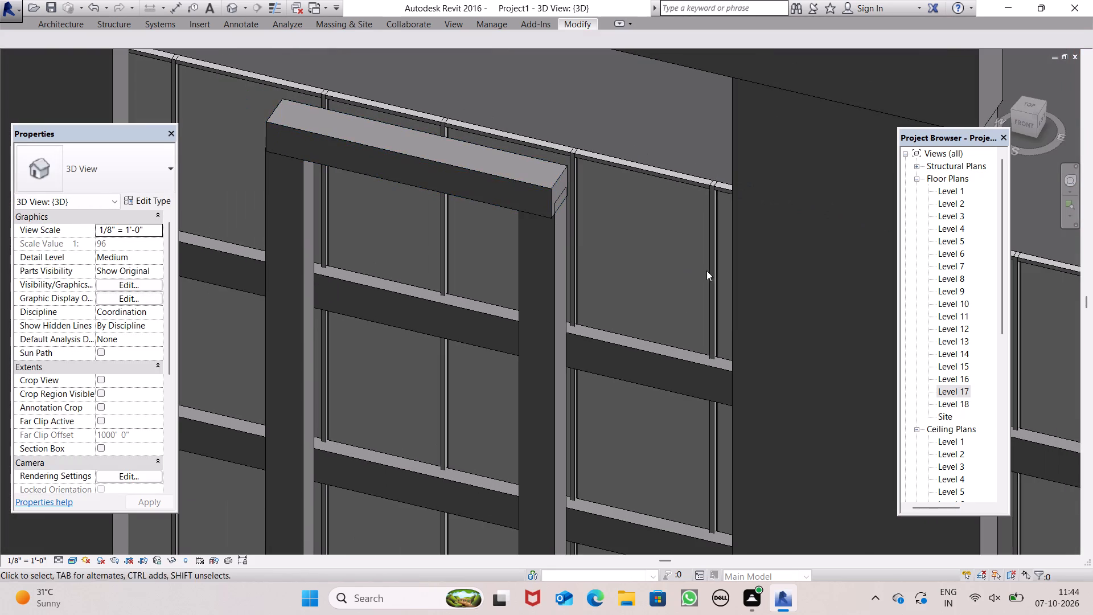
pyautogui.scroll(5, 545, 192)
pyautogui.click(557, 245)
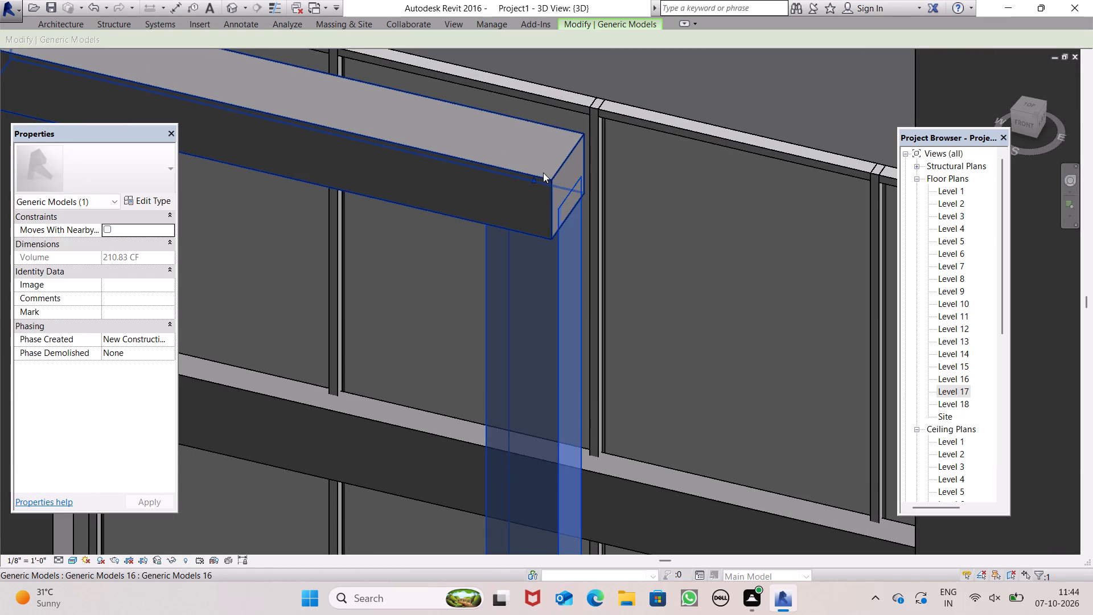
pyautogui.moveTo(533, 178); pyautogui.dragTo(544, 215)
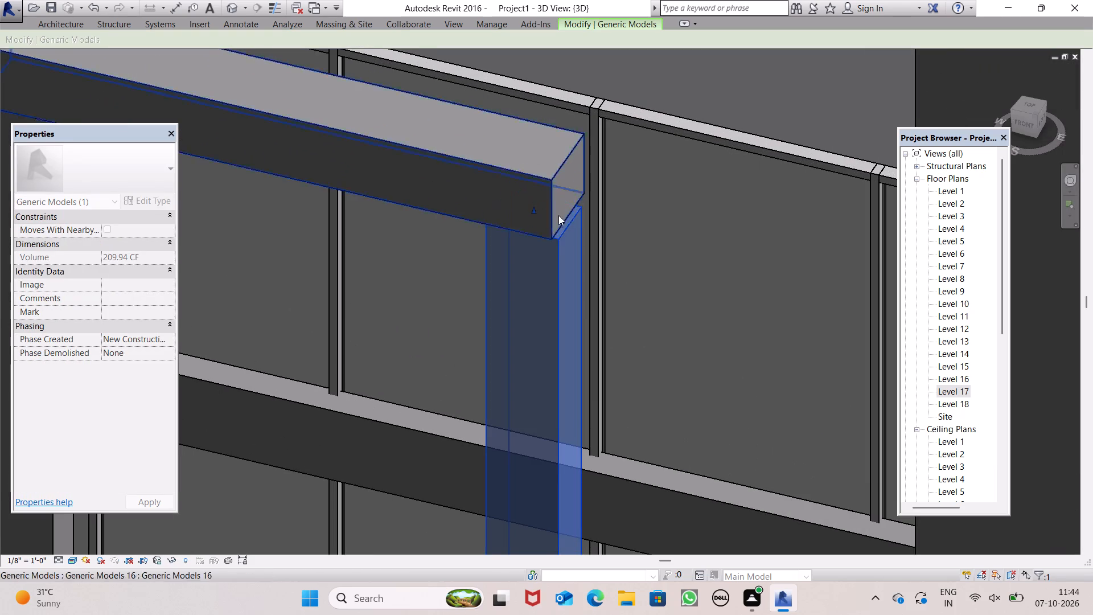
# Examine the crossbeam and columns from several angles, up to the whole front facade, and clear the selection.
pyautogui.scroll(-7, 571, 196)
pyautogui.moveTo(569, 232); pyautogui.dragTo(696, 98, button='middle')
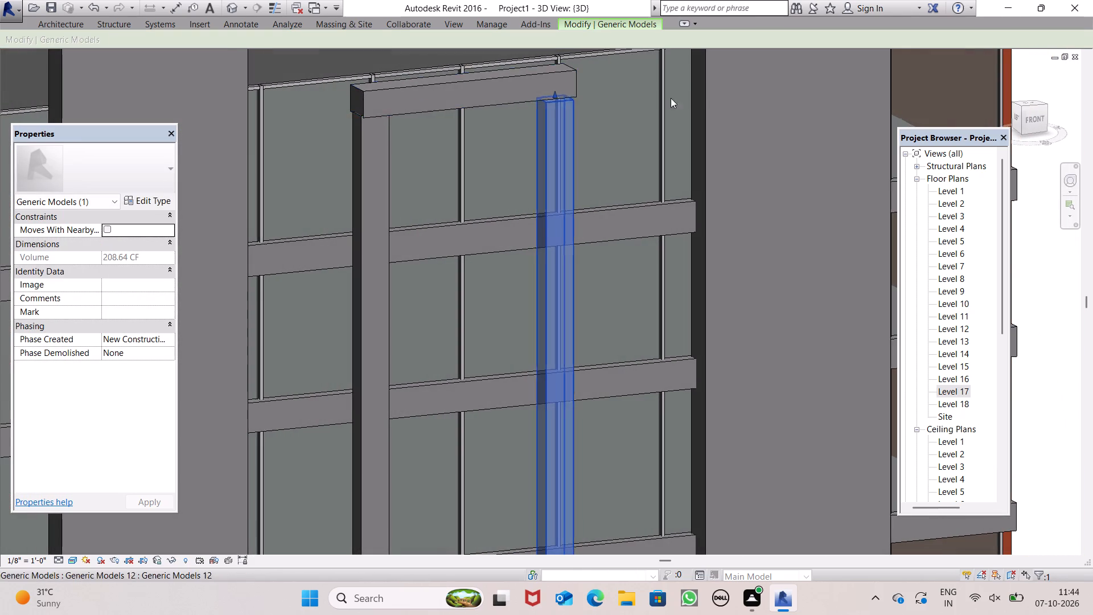
pyautogui.scroll(4, 309, 108)
pyautogui.scroll(-1, 309, 110)
pyautogui.scroll(1, 310, 110)
pyautogui.scroll(-5, 413, 142)
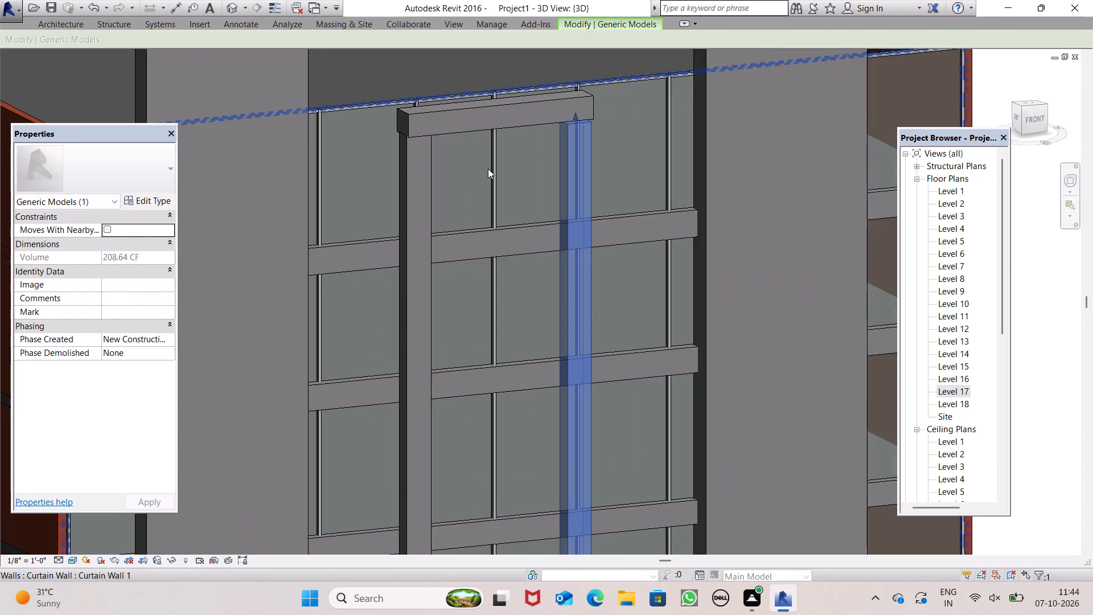
pyautogui.scroll(-9, 483, 156)
pyautogui.moveTo(523, 192); pyautogui.dragTo(444, 175, button='middle')
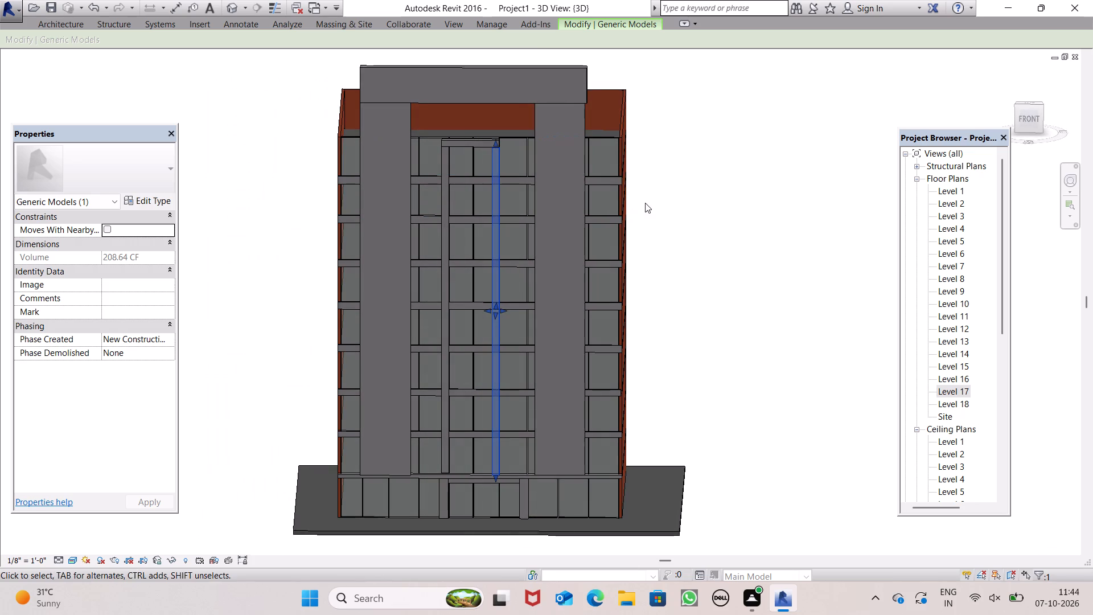
pyautogui.click(682, 204)
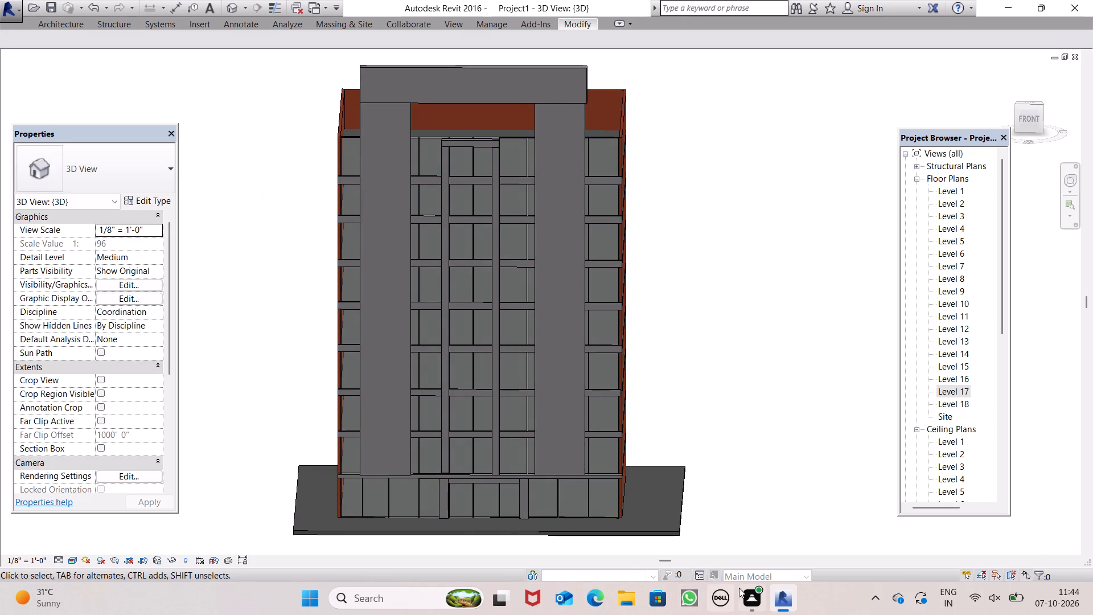
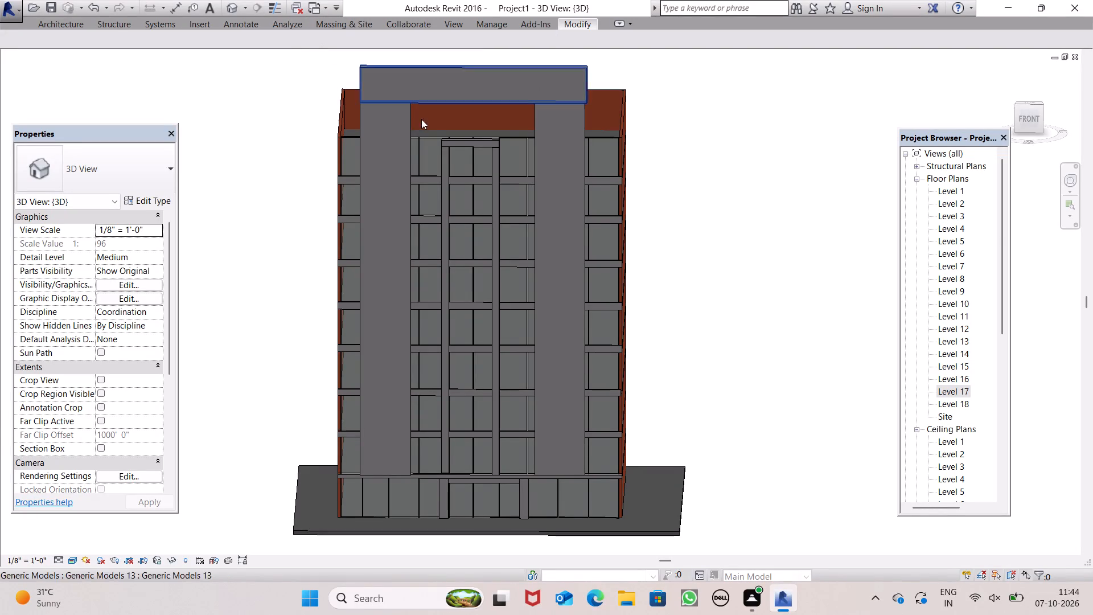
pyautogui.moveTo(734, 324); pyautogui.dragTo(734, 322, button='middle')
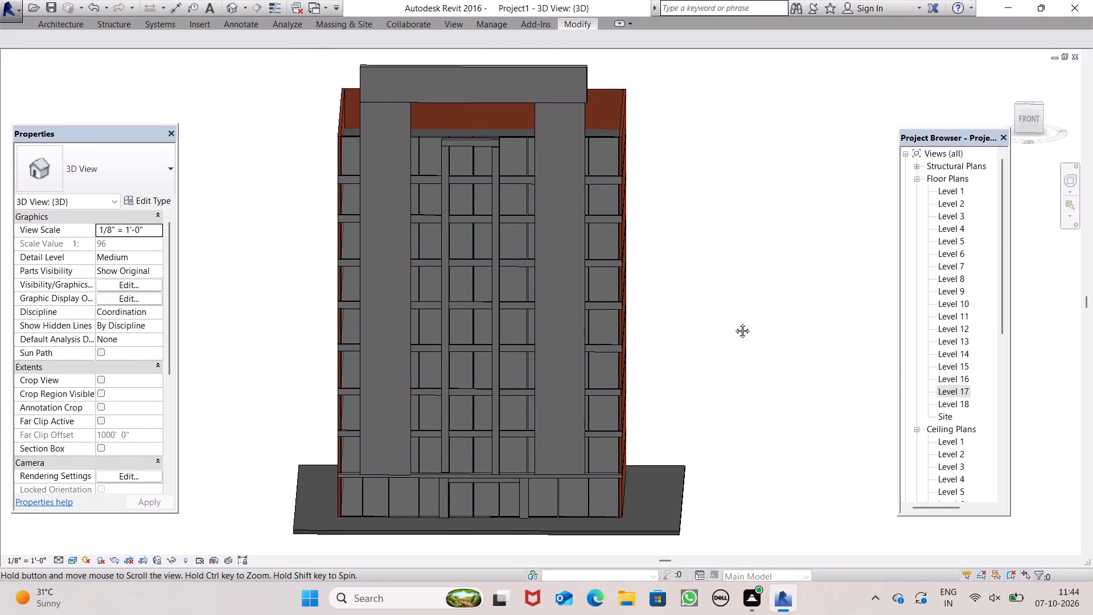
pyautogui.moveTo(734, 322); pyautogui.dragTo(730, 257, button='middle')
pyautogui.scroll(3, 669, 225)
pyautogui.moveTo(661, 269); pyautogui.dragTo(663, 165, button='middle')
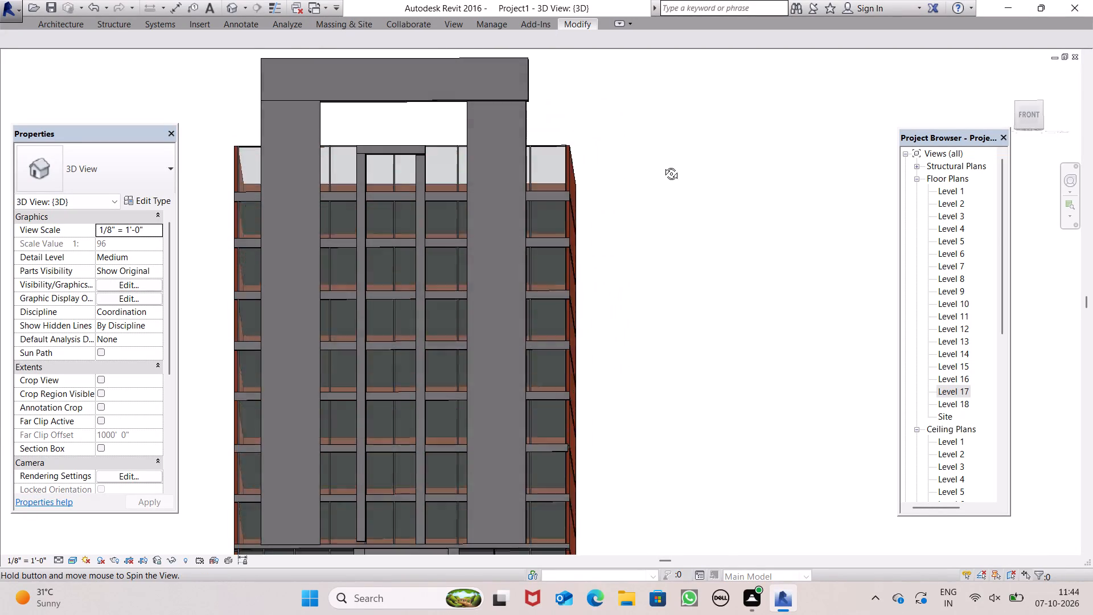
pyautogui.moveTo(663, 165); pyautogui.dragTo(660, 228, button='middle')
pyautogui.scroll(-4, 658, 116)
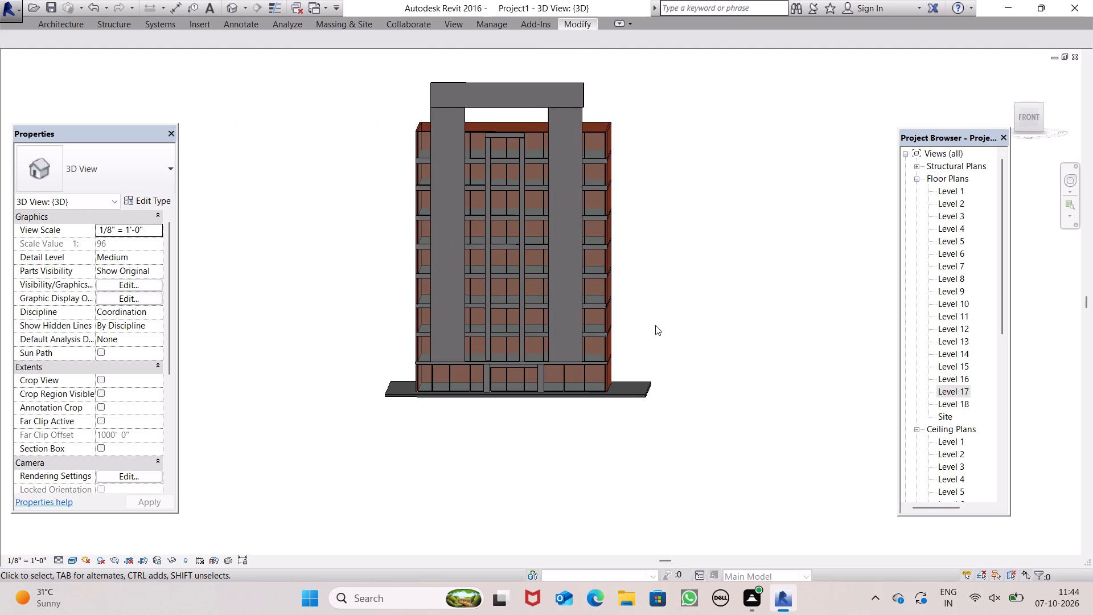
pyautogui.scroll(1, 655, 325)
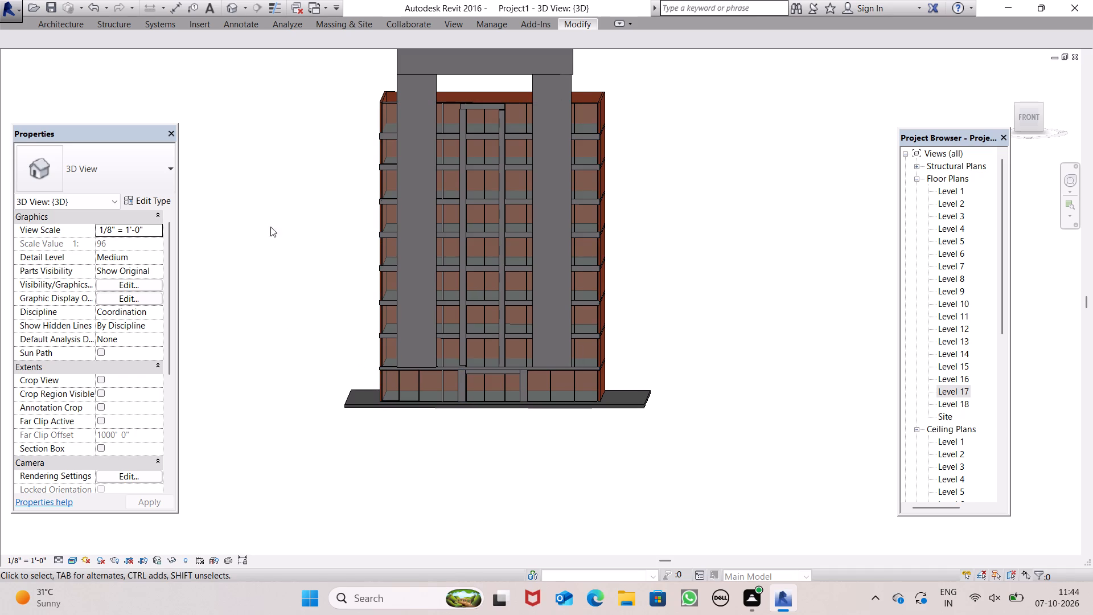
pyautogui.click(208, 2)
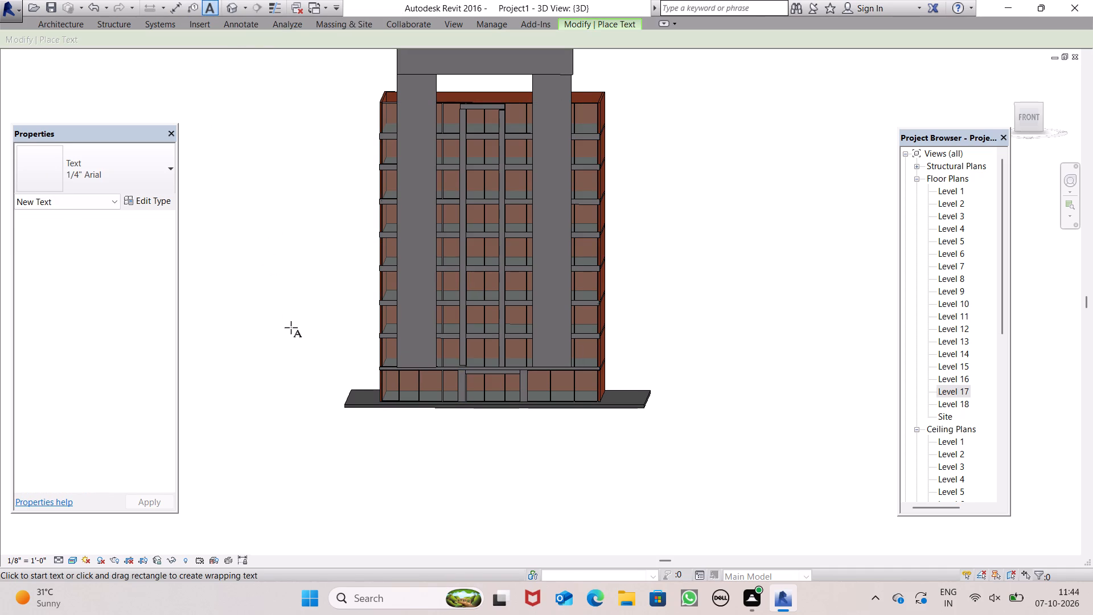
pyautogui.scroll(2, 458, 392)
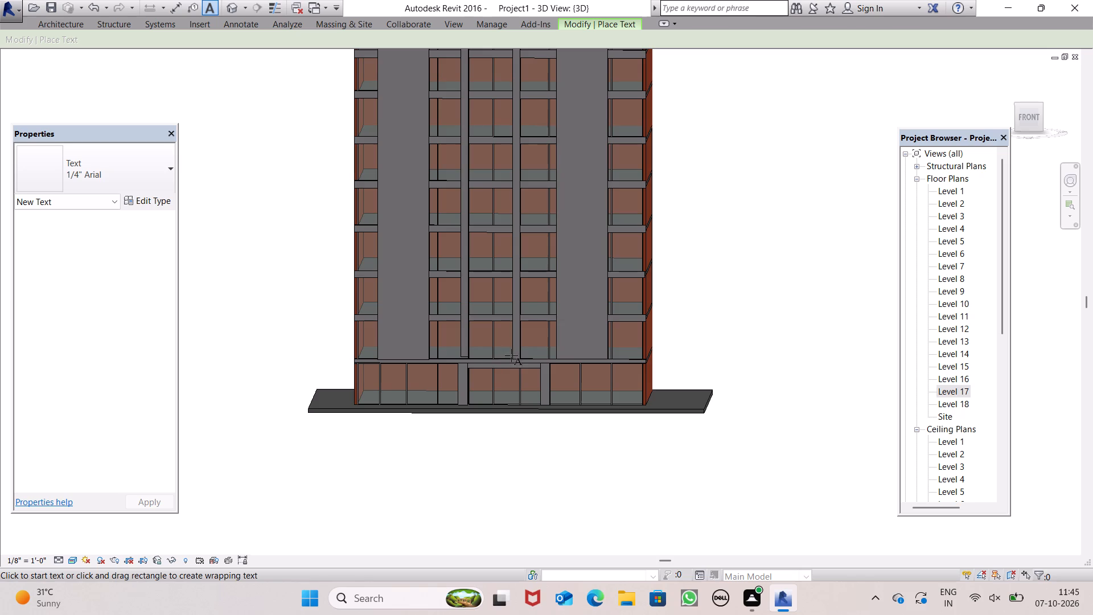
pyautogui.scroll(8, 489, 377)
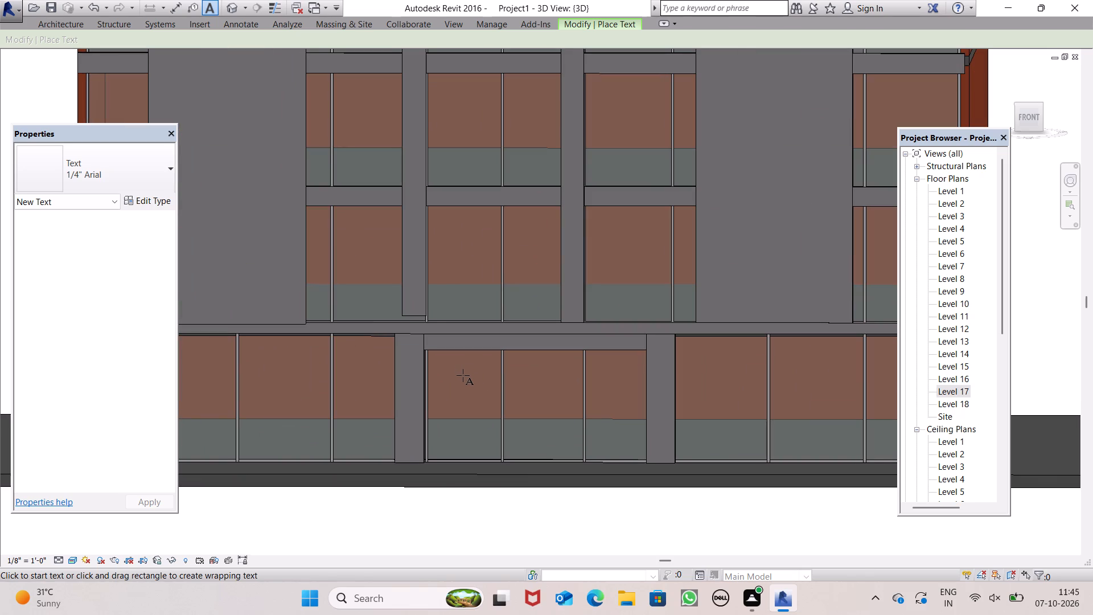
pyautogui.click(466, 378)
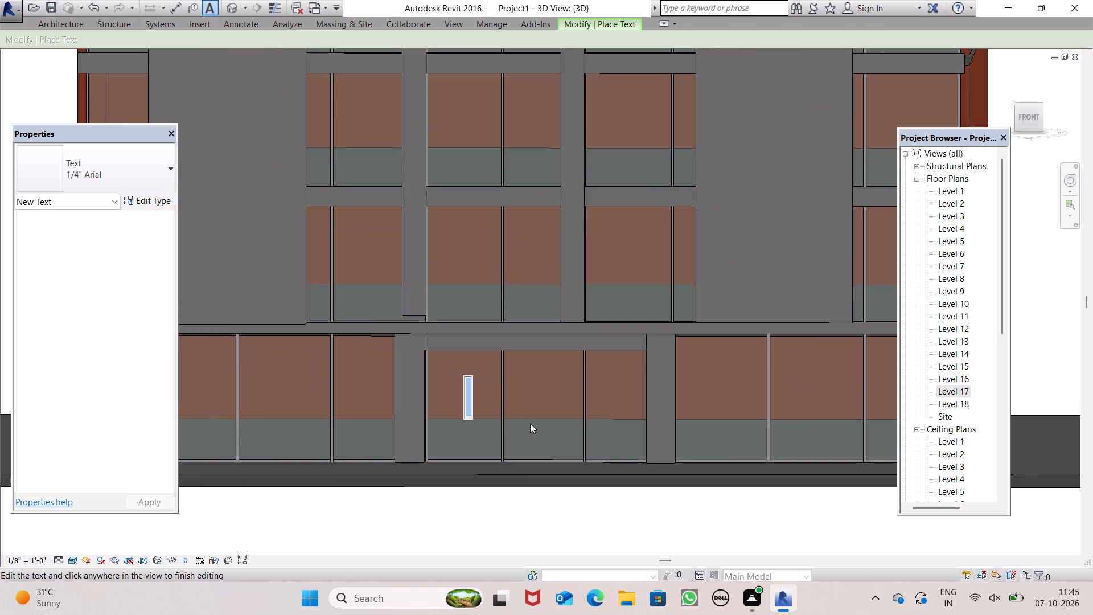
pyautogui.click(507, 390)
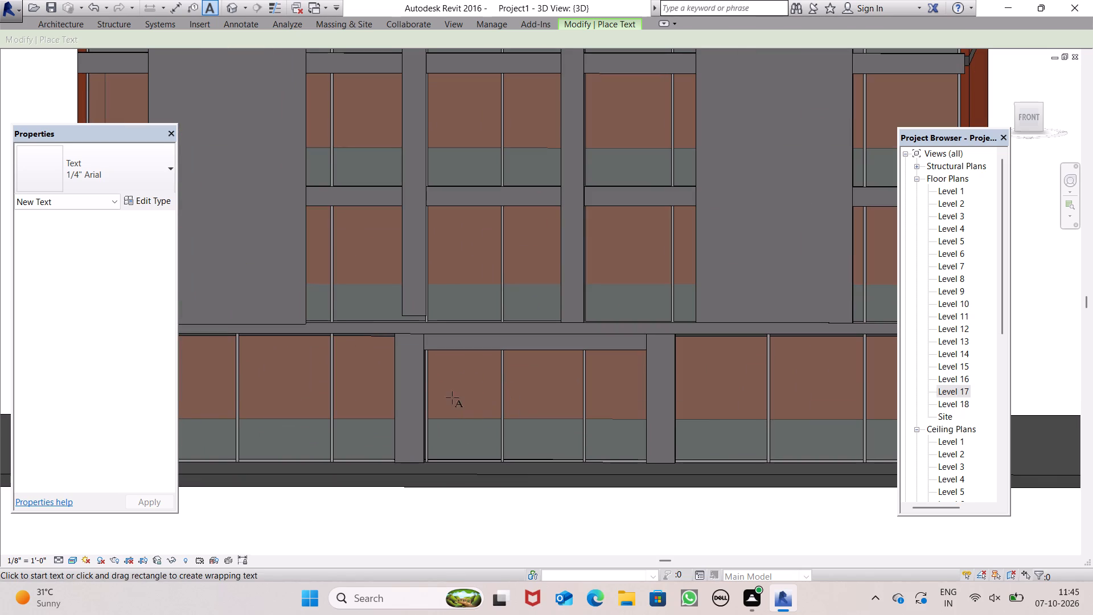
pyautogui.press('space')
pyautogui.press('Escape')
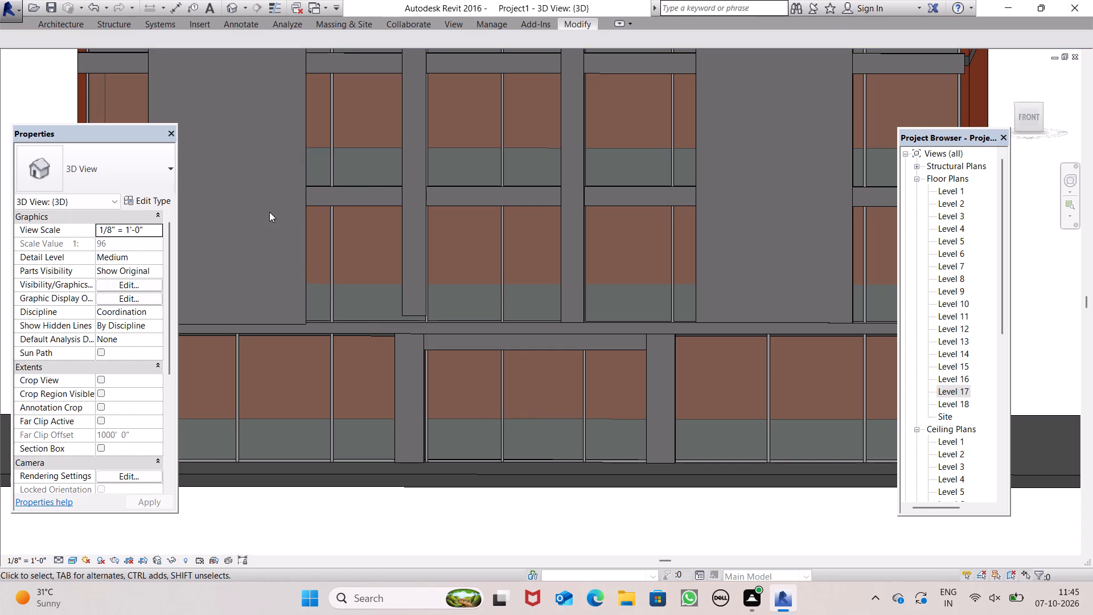
# Start an in-place component in the Generic Models category, keeping the default name.
pyautogui.scroll(-4, 349, 326)
pyautogui.moveTo(455, 405); pyautogui.dragTo(475, 510, button='middle')
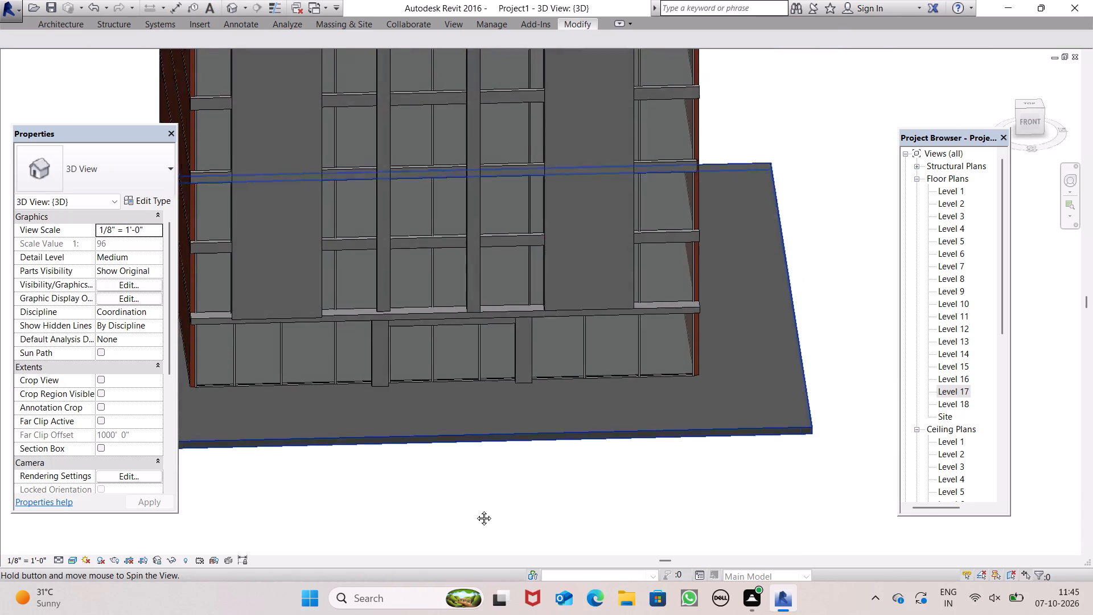
pyautogui.moveTo(475, 510); pyautogui.dragTo(483, 496, button='middle')
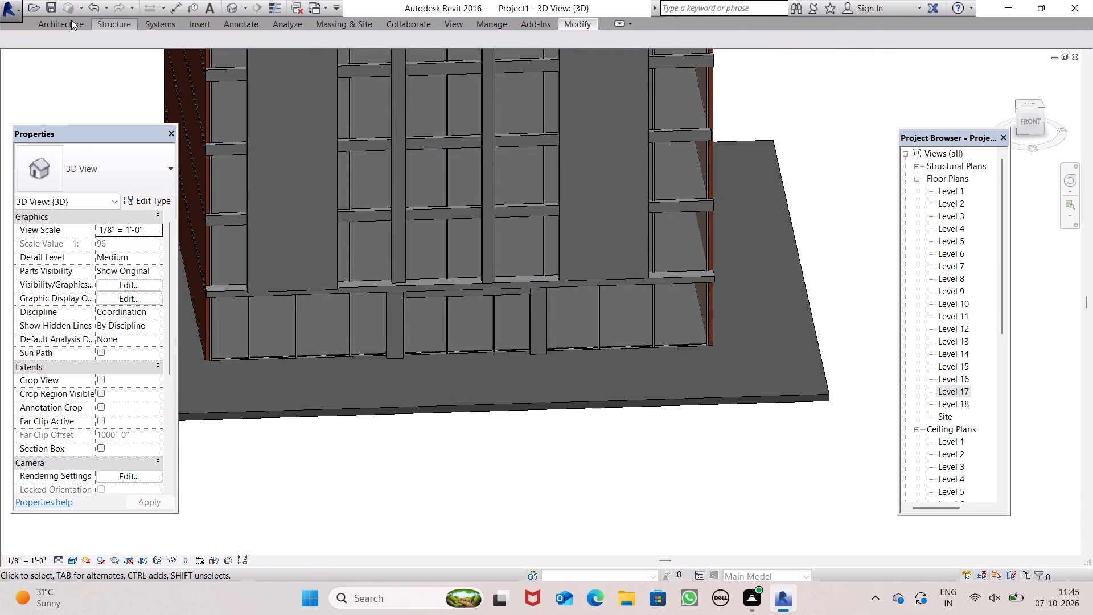
pyautogui.click(71, 20)
pyautogui.click(158, 61)
pyautogui.click(179, 125)
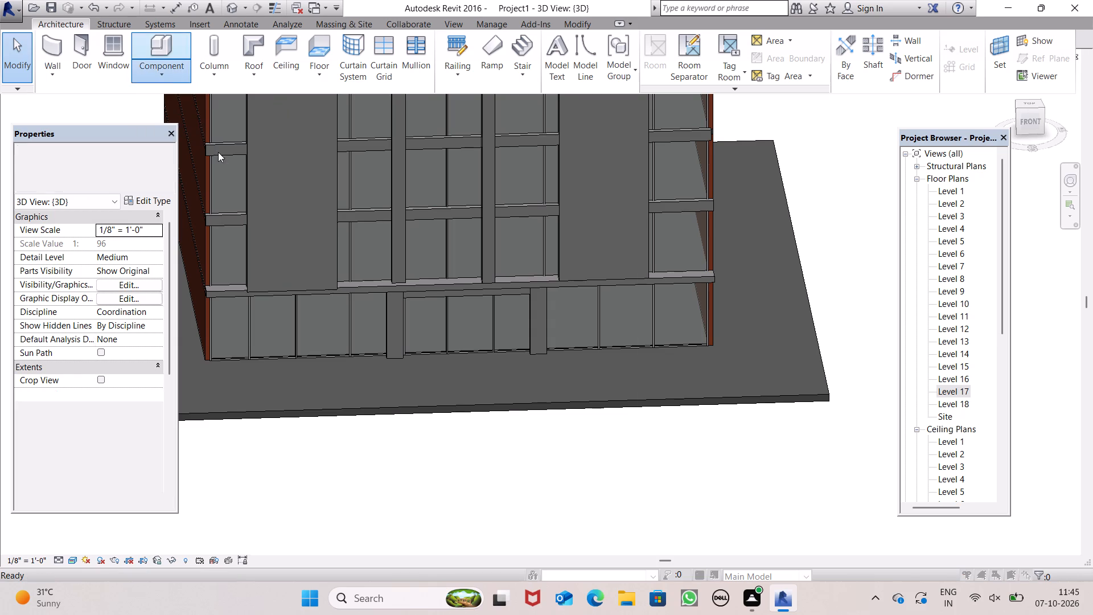
pyautogui.scroll(-6, 548, 298)
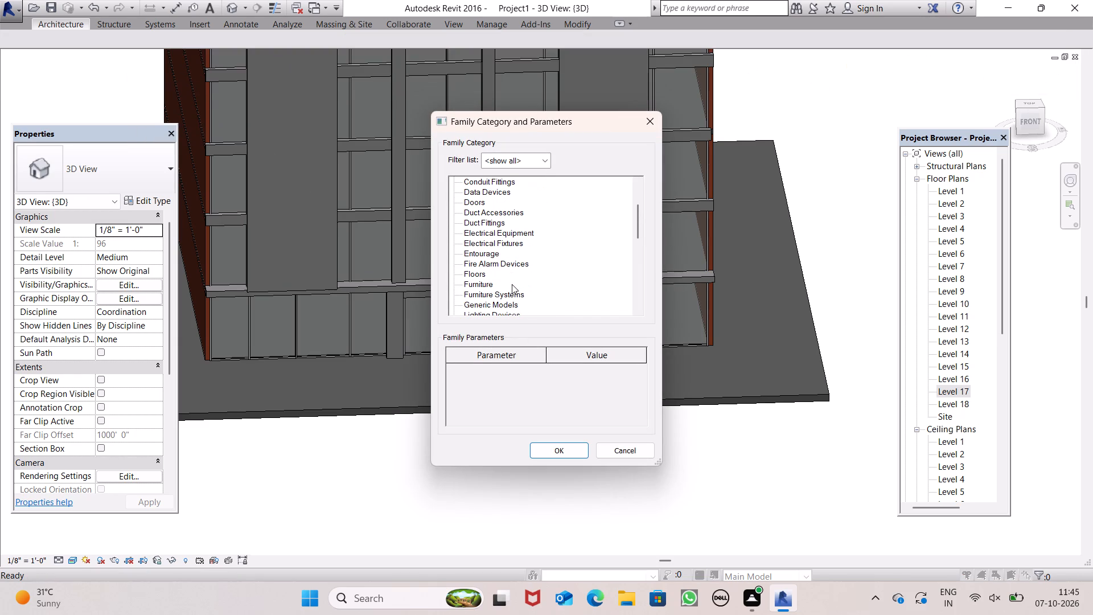
pyautogui.click(490, 303)
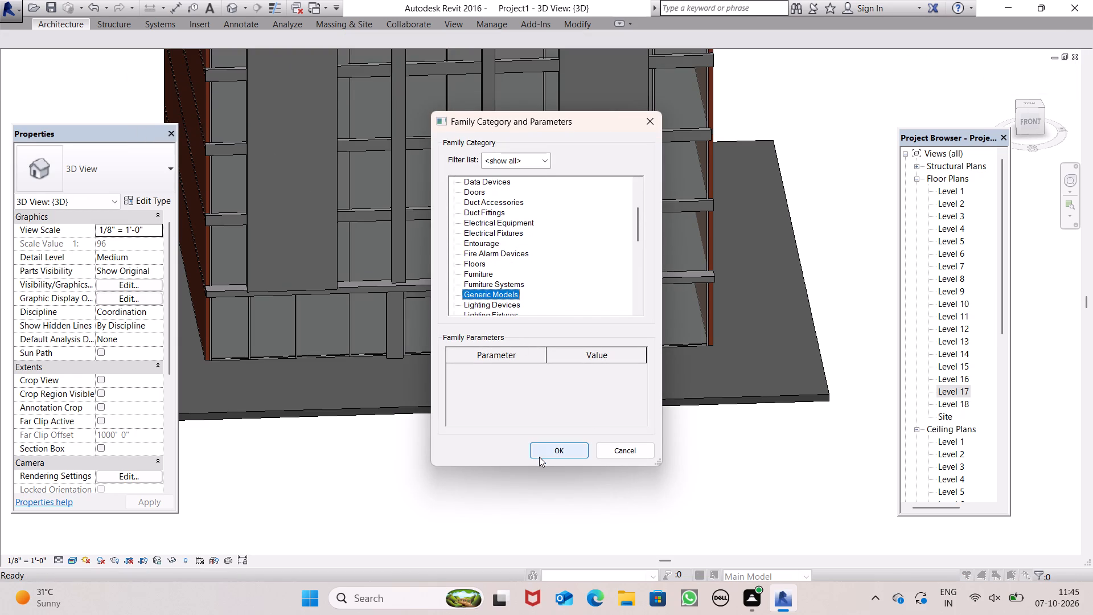
pyautogui.click(539, 457)
pyautogui.click(567, 319)
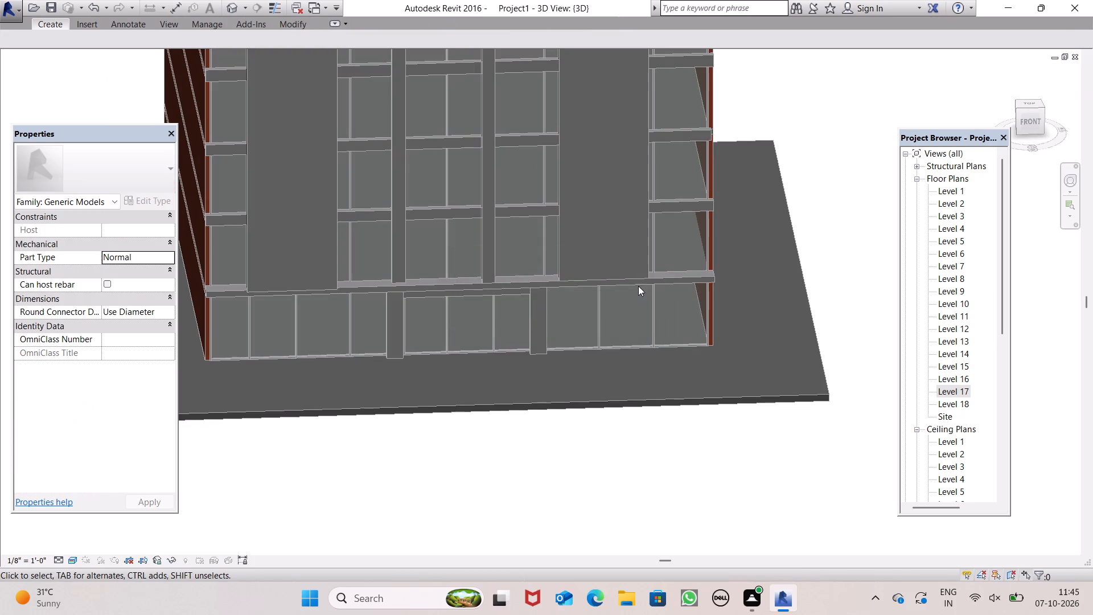
# Model a 1'-0" high extrusion from a rectangle about 3'-6" wide at the base of the entrance glazing, and finish the model.
pyautogui.click(57, 23)
pyautogui.click(109, 45)
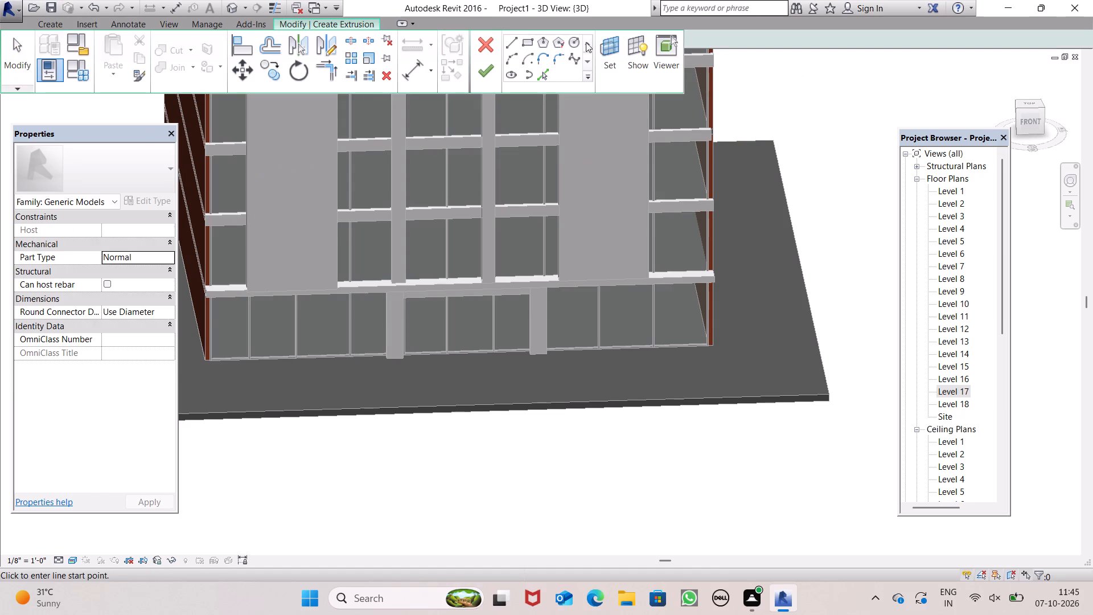
pyautogui.click(533, 45)
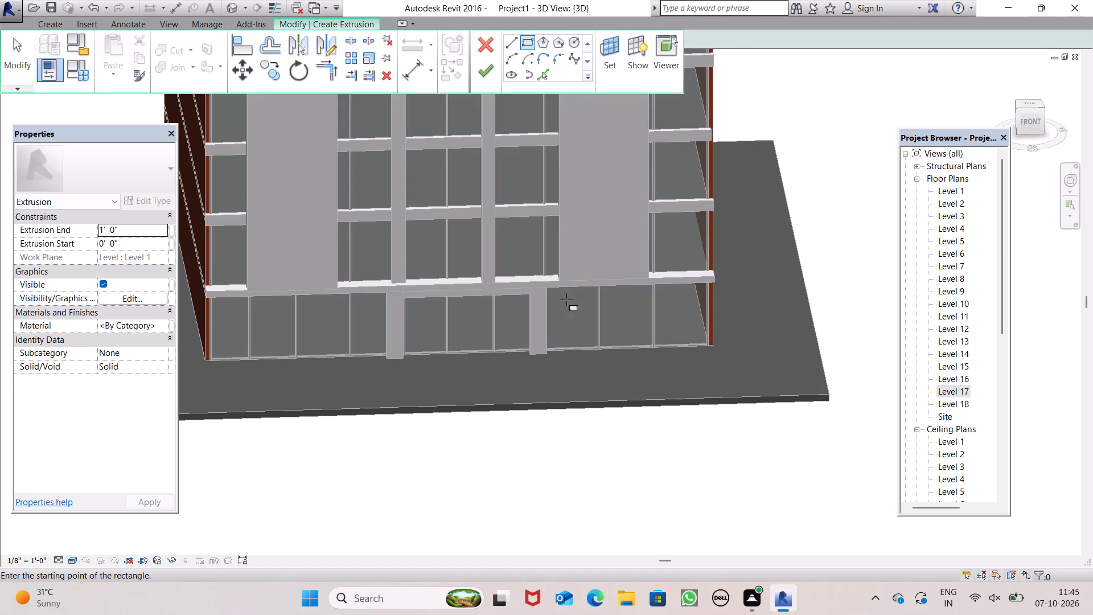
pyautogui.scroll(2, 551, 334)
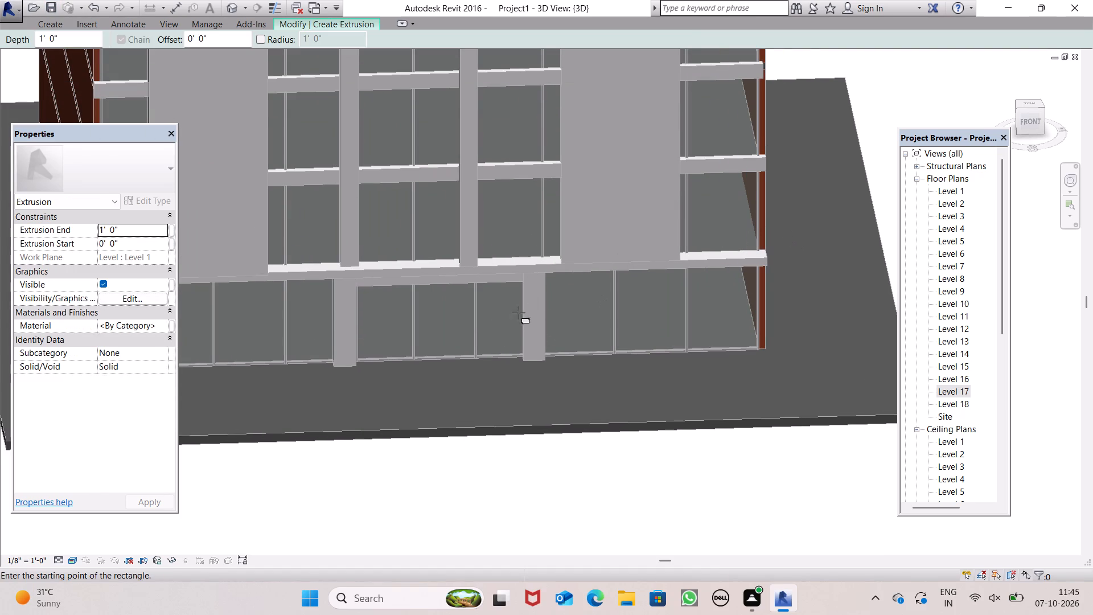
pyautogui.click(404, 361)
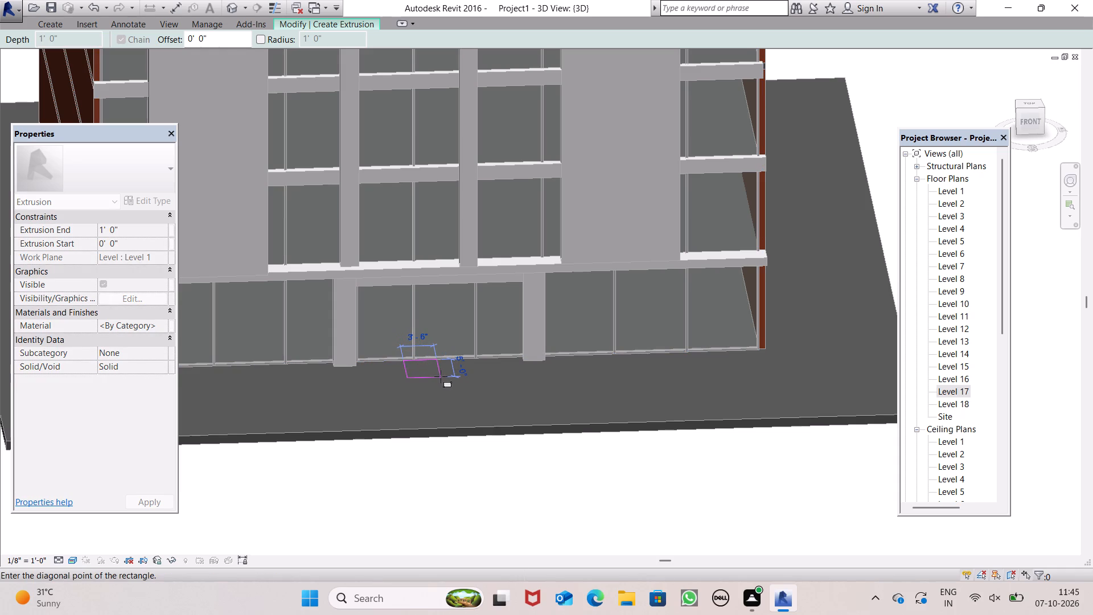
pyautogui.click(441, 376)
pyautogui.click(338, 26)
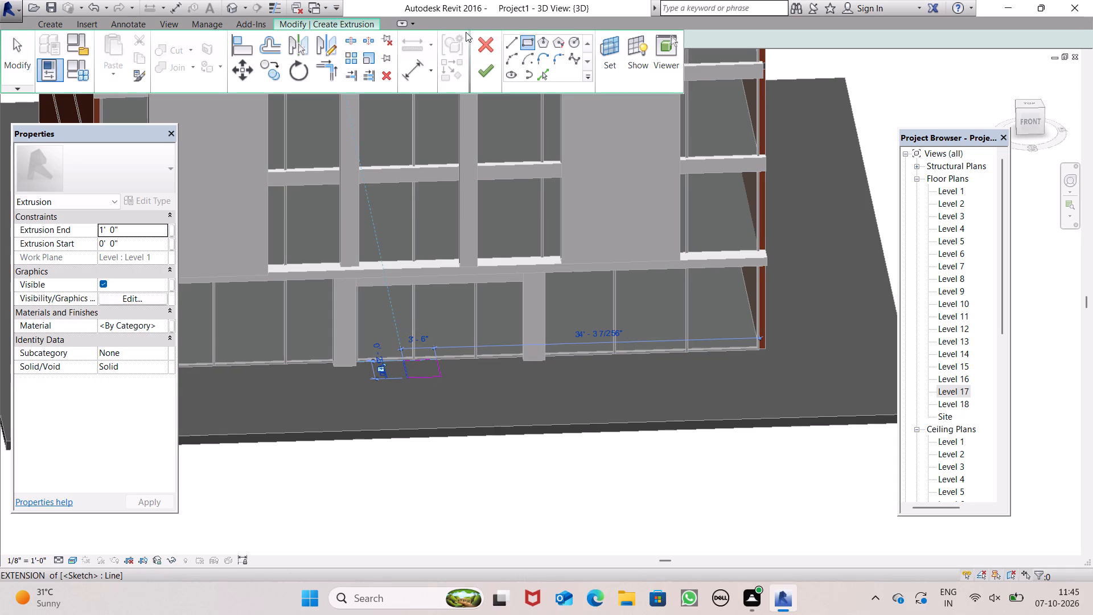
pyautogui.click(490, 77)
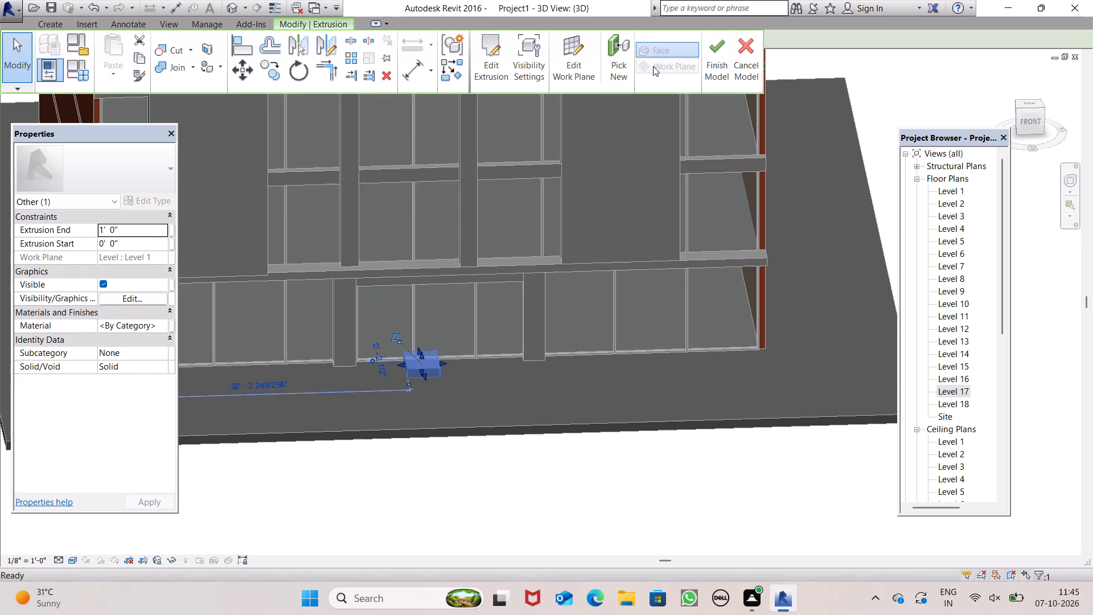
pyautogui.click(704, 47)
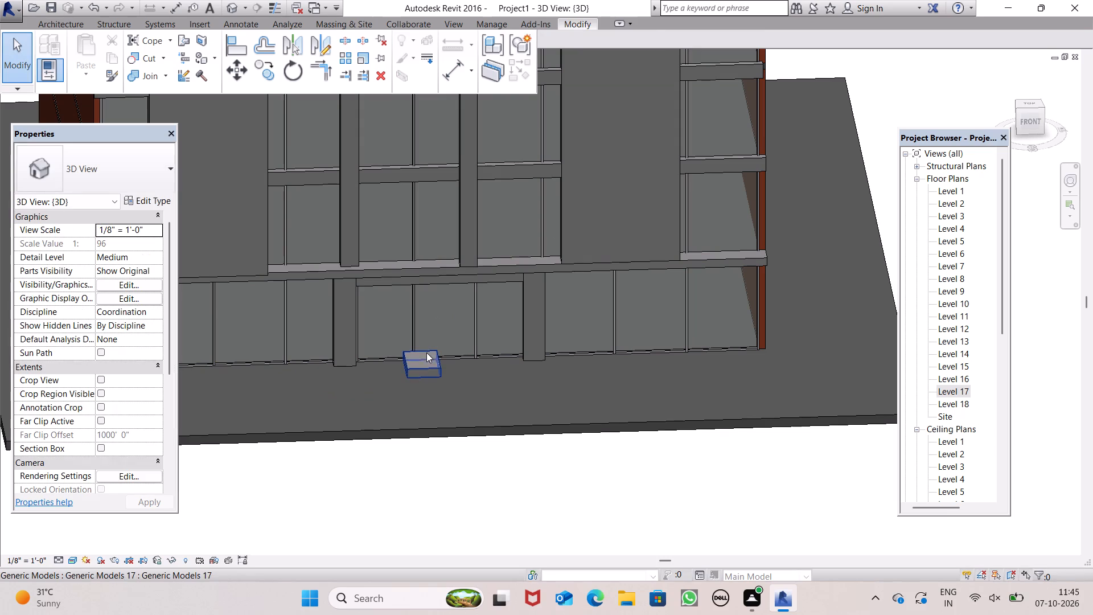
# Reshape the new block into a taller, wider, shallower box standing clear in front of the entrance glazing.
pyautogui.click(426, 363)
pyautogui.scroll(8, 420, 359)
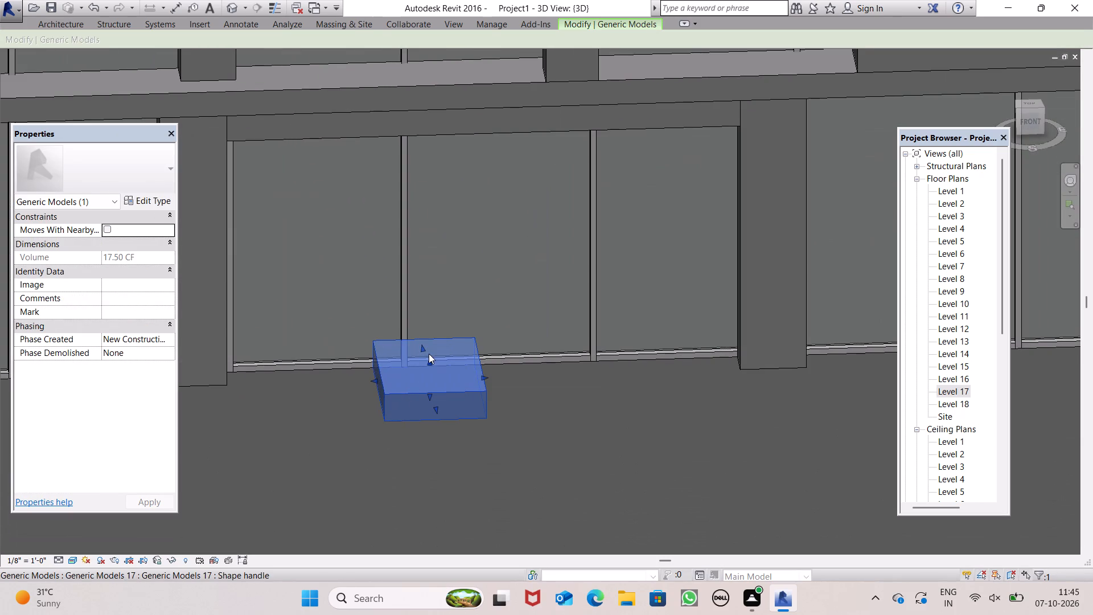
pyautogui.moveTo(429, 360); pyautogui.dragTo(437, 245)
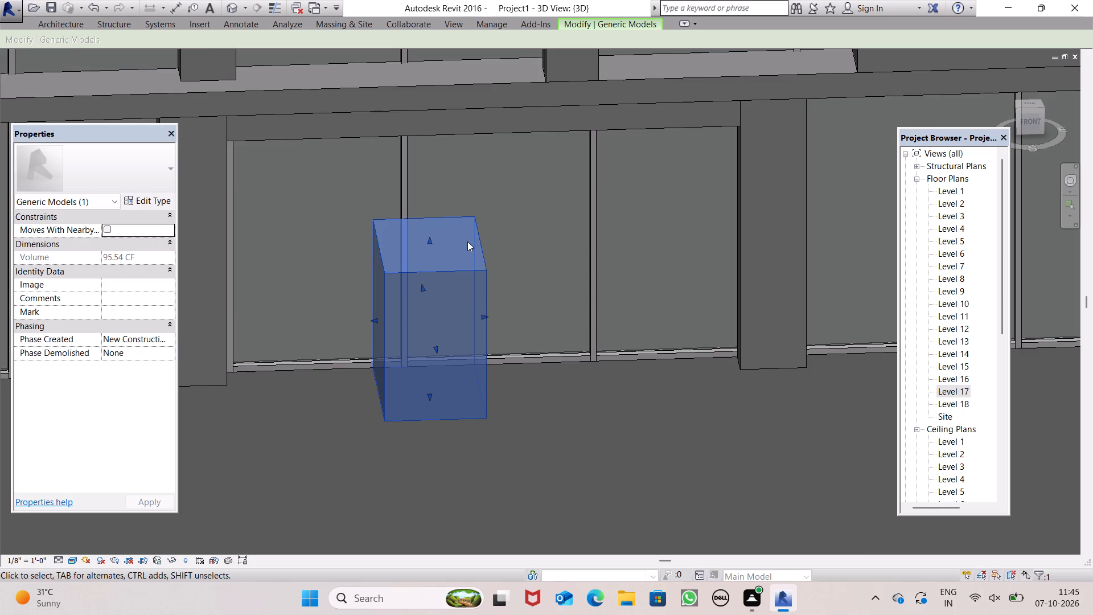
pyautogui.scroll(-1, 467, 241)
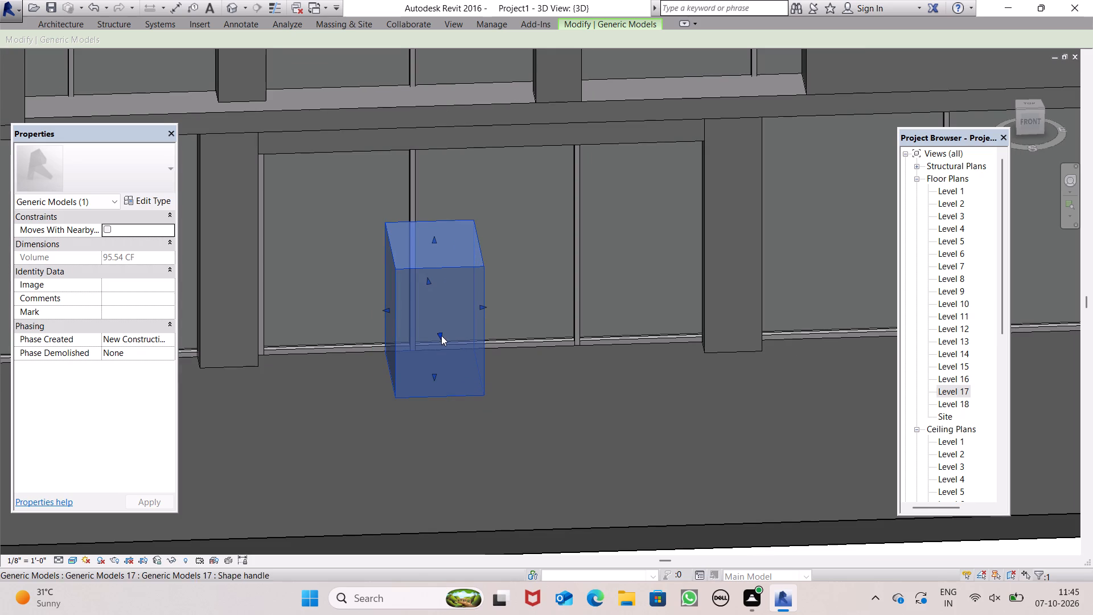
pyautogui.moveTo(441, 334); pyautogui.dragTo(451, 422)
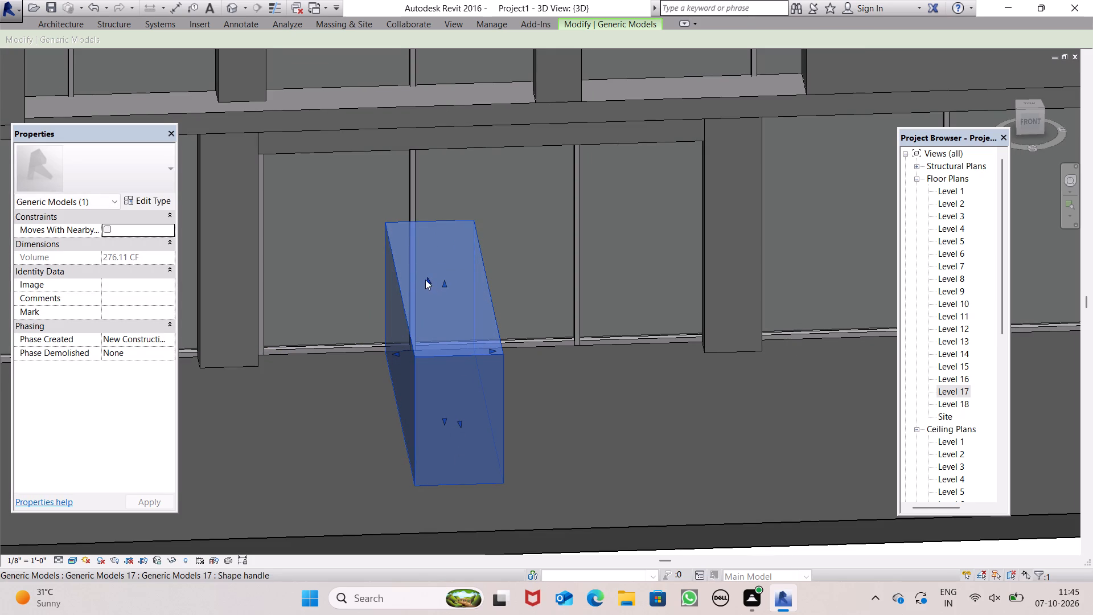
pyautogui.moveTo(429, 281); pyautogui.dragTo(447, 356)
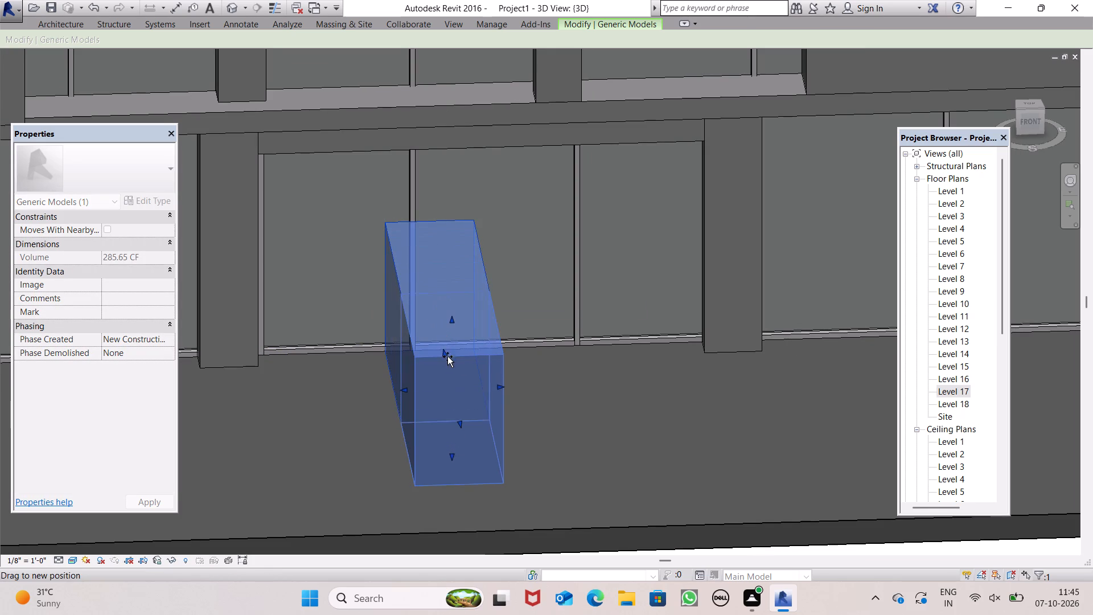
pyautogui.moveTo(447, 356); pyautogui.dragTo(449, 350)
pyautogui.moveTo(405, 386); pyautogui.dragTo(392, 388)
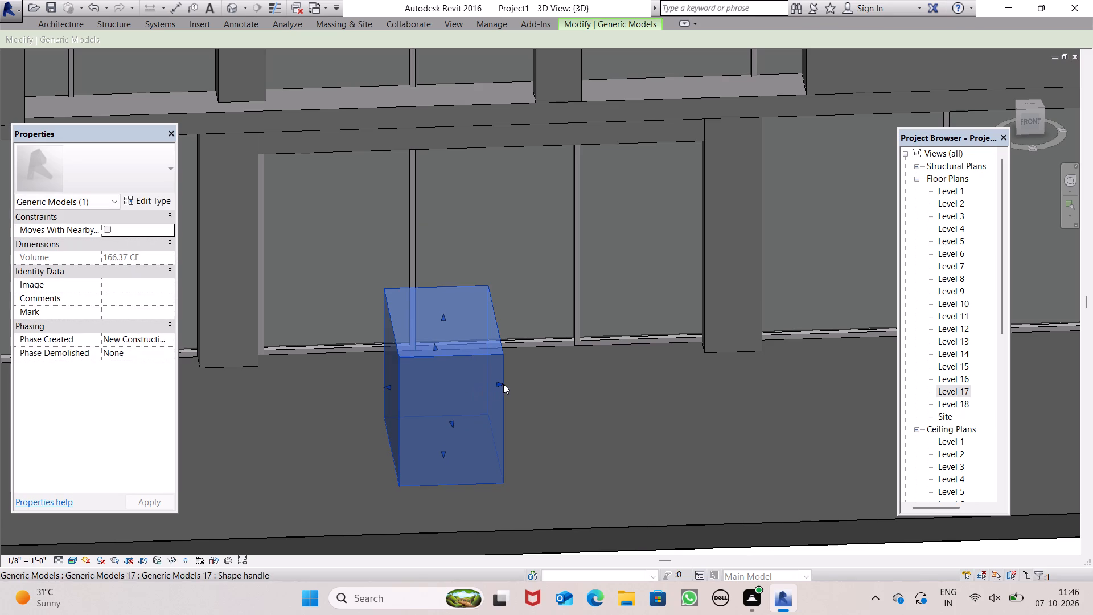
pyautogui.moveTo(503, 384); pyautogui.dragTo(658, 371)
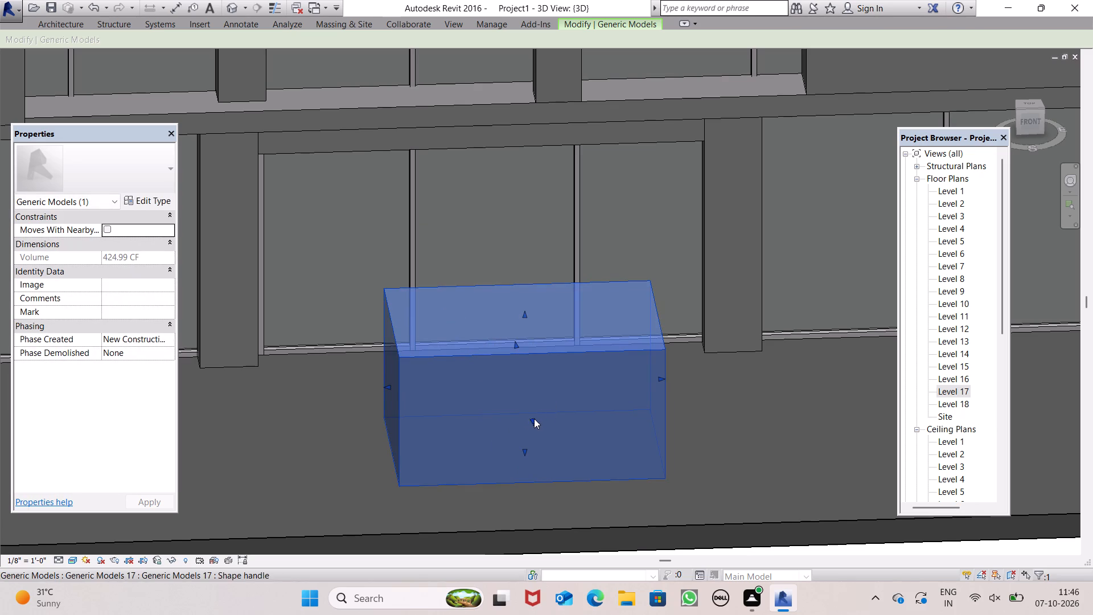
pyautogui.moveTo(535, 418); pyautogui.dragTo(535, 377)
# Thin the block by pulling its building-side face outward, away from the entrance glazing.
pyautogui.scroll(-5, 512, 379)
pyautogui.moveTo(513, 425); pyautogui.dragTo(532, 437, button='middle')
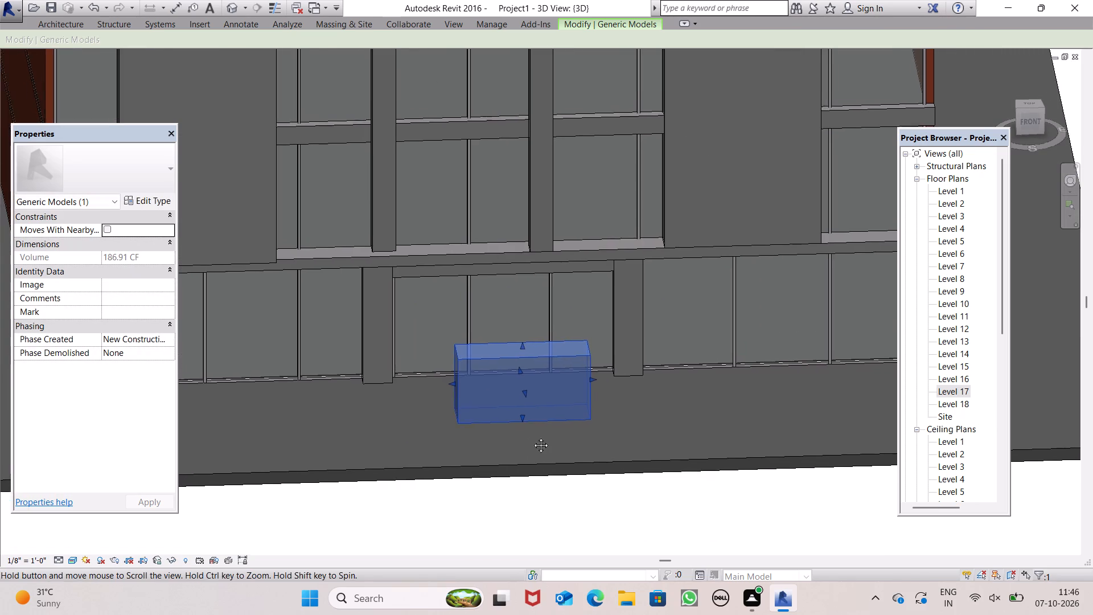
pyautogui.moveTo(532, 437); pyautogui.dragTo(573, 442, button='middle')
pyautogui.scroll(-3, 385, 328)
pyautogui.moveTo(432, 411); pyautogui.dragTo(645, 468, button='middle')
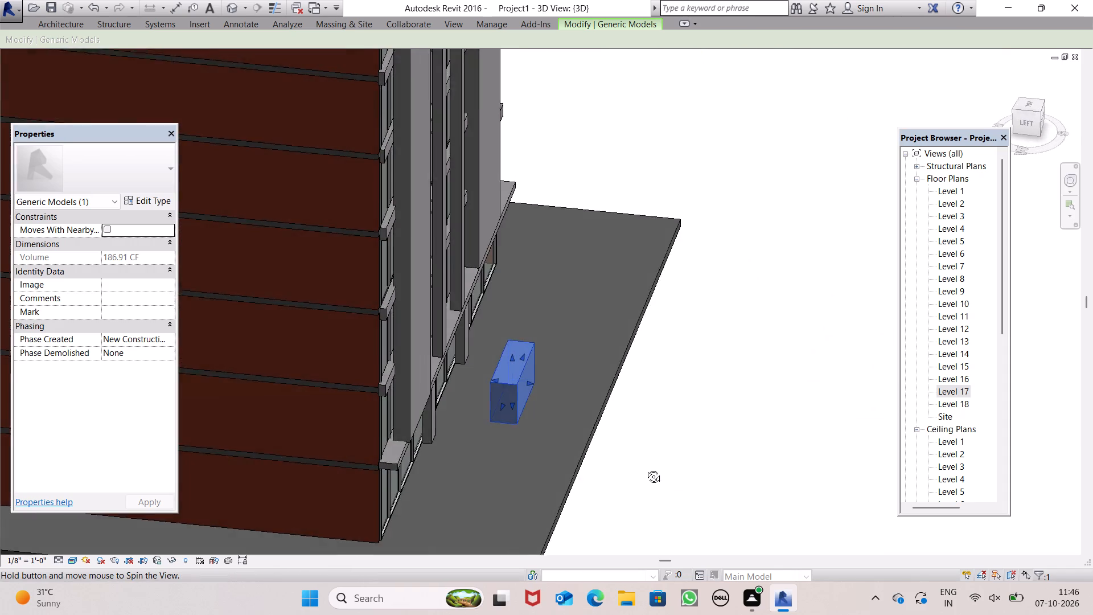
pyautogui.moveTo(645, 468); pyautogui.dragTo(643, 459, button='middle')
pyautogui.scroll(5, 517, 397)
pyautogui.keyDown('shift'); pyautogui.moveTo(521, 429); pyautogui.dragTo(576, 420, button='middle'); pyautogui.keyUp('shift')
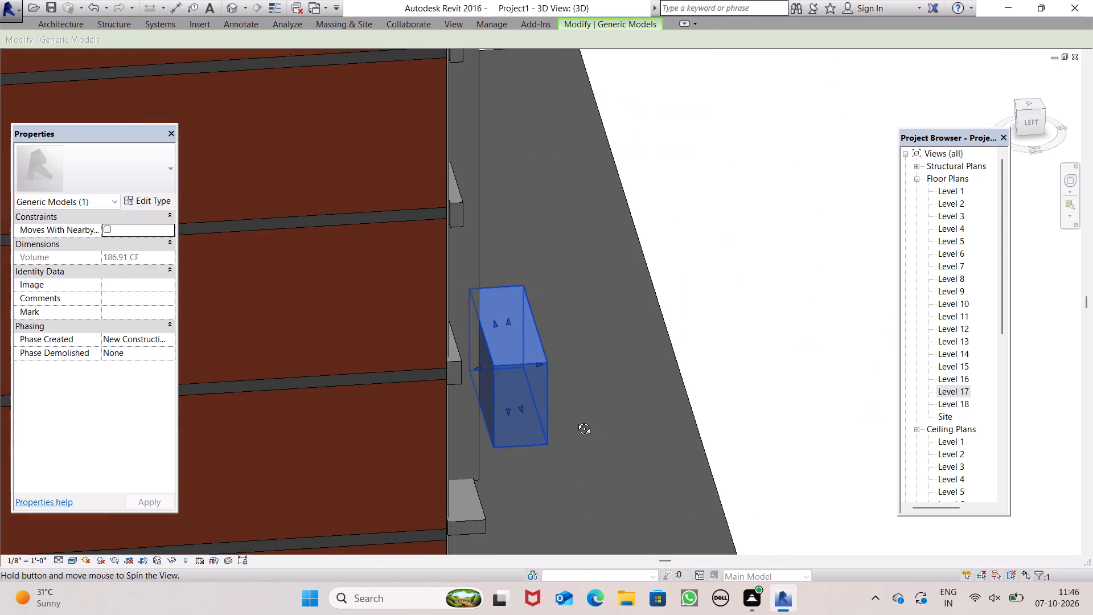
pyautogui.keyDown('shift'); pyautogui.moveTo(576, 420); pyautogui.dragTo(568, 413, button='middle'); pyautogui.keyUp('shift')
pyautogui.scroll(5, 498, 383)
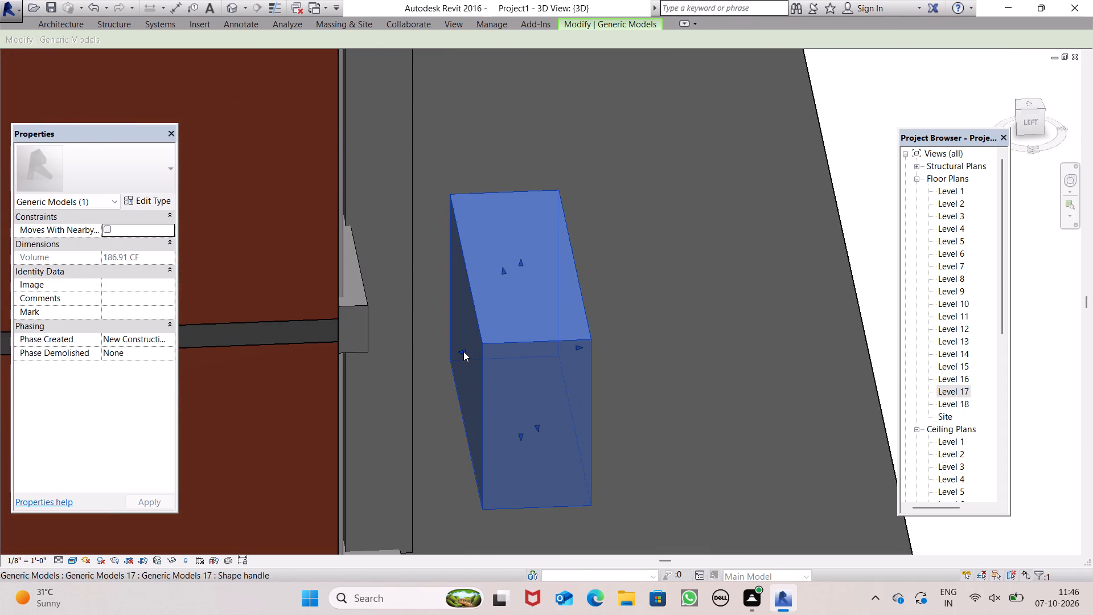
pyautogui.moveTo(463, 351); pyautogui.dragTo(488, 356)
pyautogui.moveTo(490, 357); pyautogui.dragTo(532, 373)
# Shift the block farther out from the entrance by extending its front face outward and bringing its rear face forward.
pyautogui.scroll(-7, 532, 321)
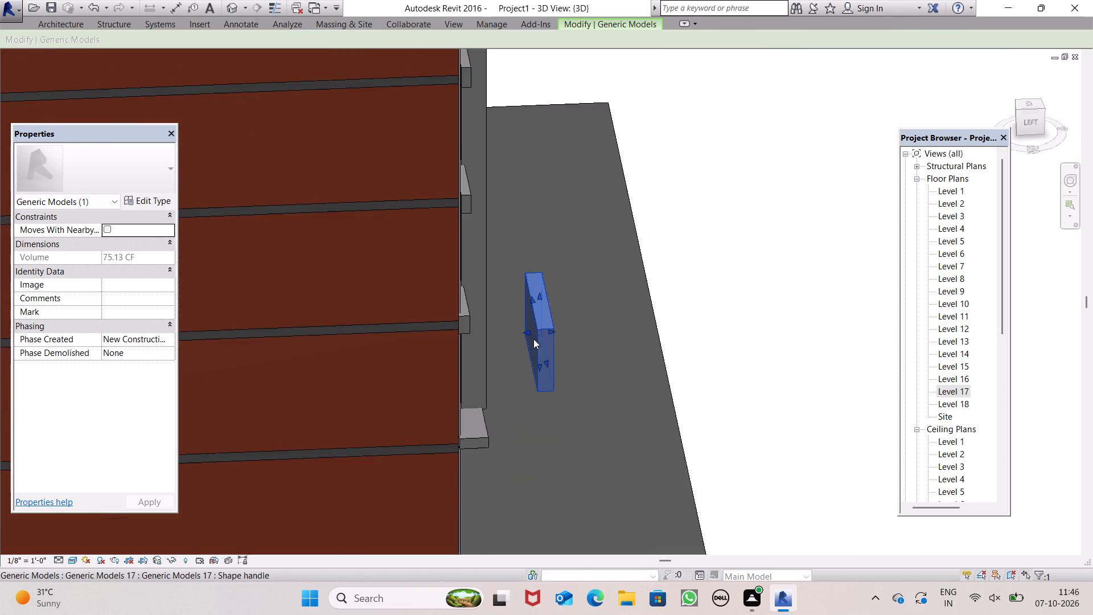
pyautogui.scroll(-4, 545, 350)
pyautogui.moveTo(604, 392); pyautogui.dragTo(294, 358, button='middle')
pyautogui.scroll(4, 539, 363)
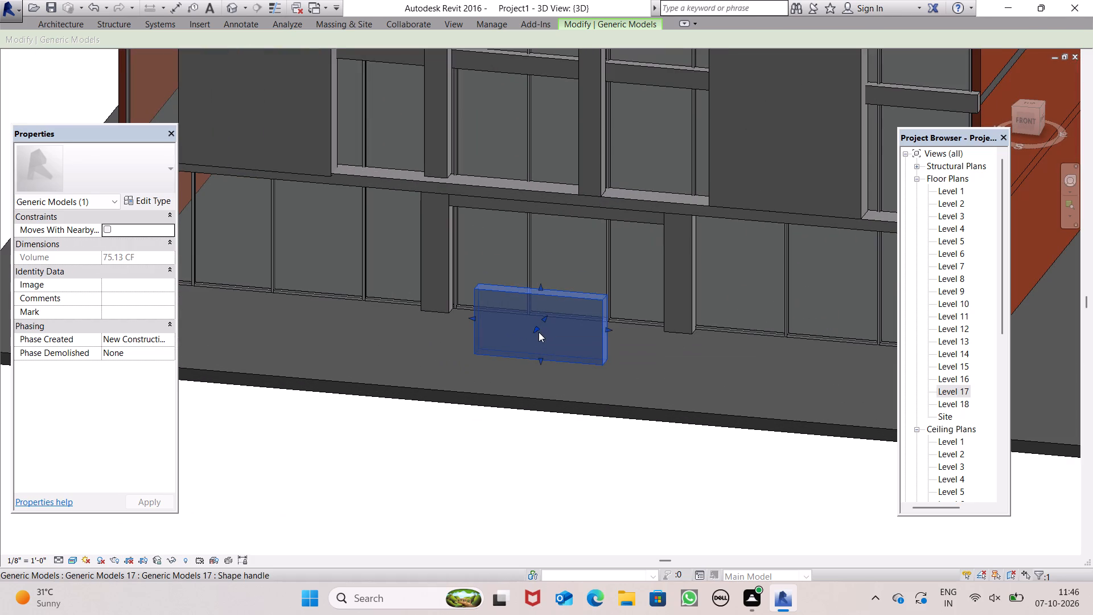
pyautogui.moveTo(538, 330); pyautogui.dragTo(537, 356)
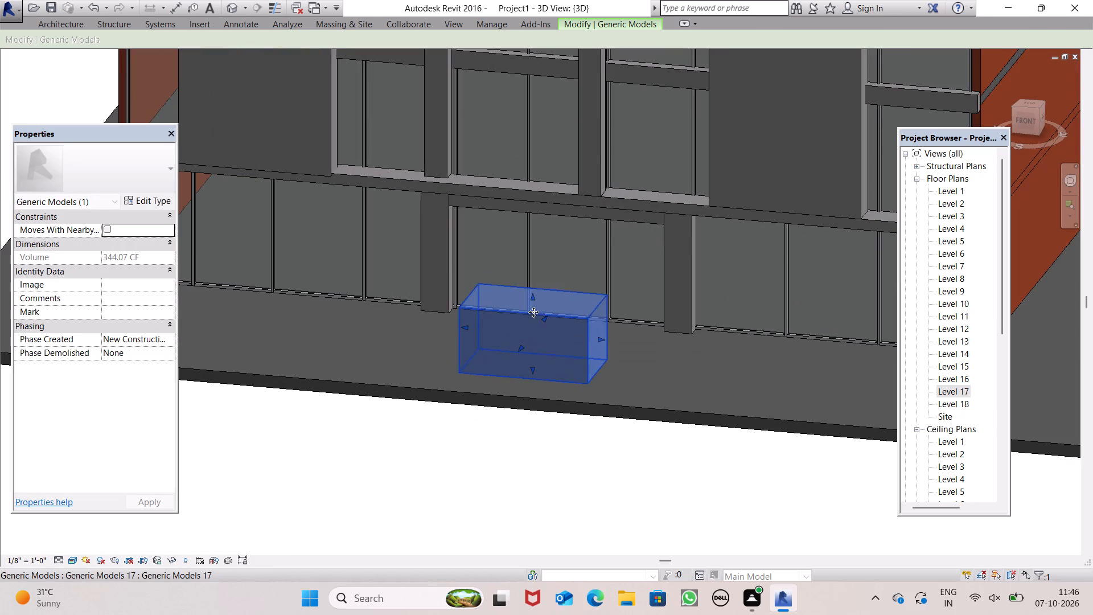
pyautogui.moveTo(543, 319); pyautogui.dragTo(536, 326)
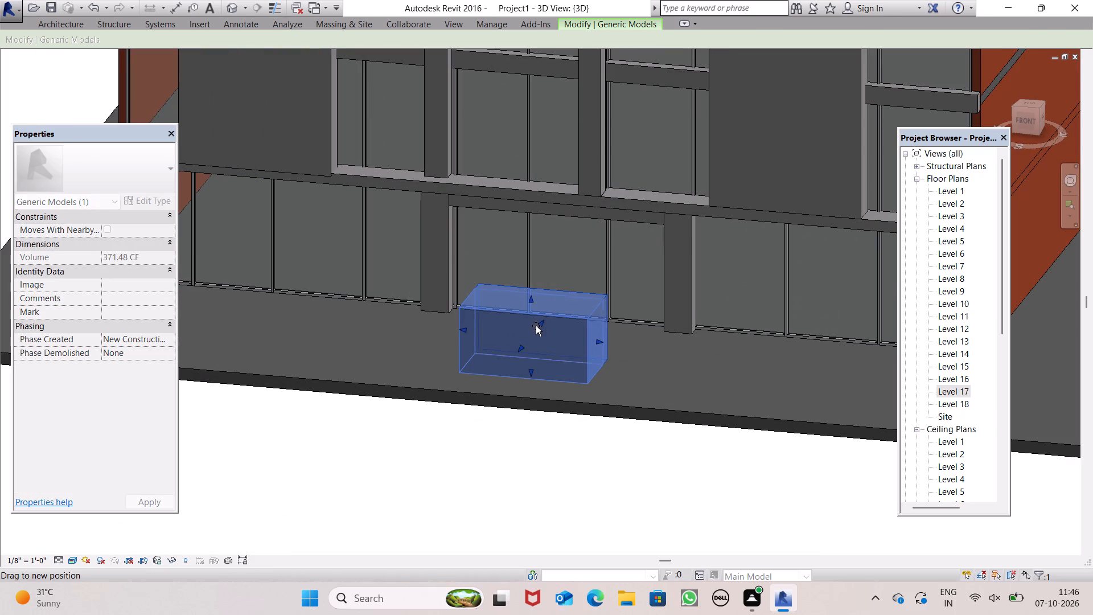
pyautogui.moveTo(536, 326); pyautogui.dragTo(528, 336)
# Lengthen the block along the facade by extending its left end, as seen facing the entrance.
pyautogui.scroll(-4, 540, 335)
pyautogui.moveTo(577, 401); pyautogui.dragTo(404, 388, button='middle')
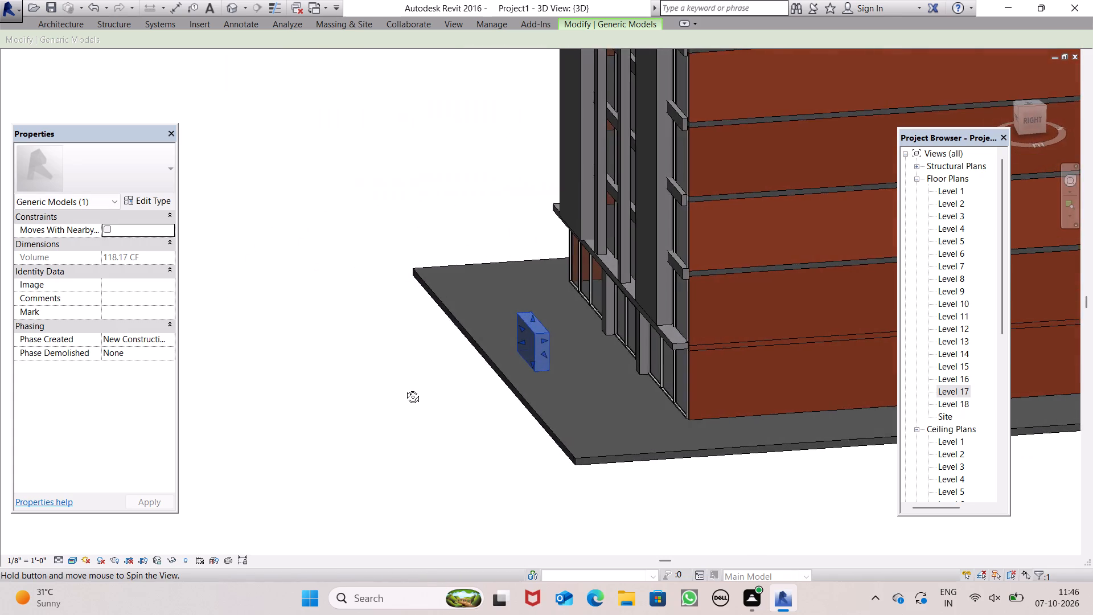
pyautogui.moveTo(404, 388); pyautogui.dragTo(569, 442, button='middle')
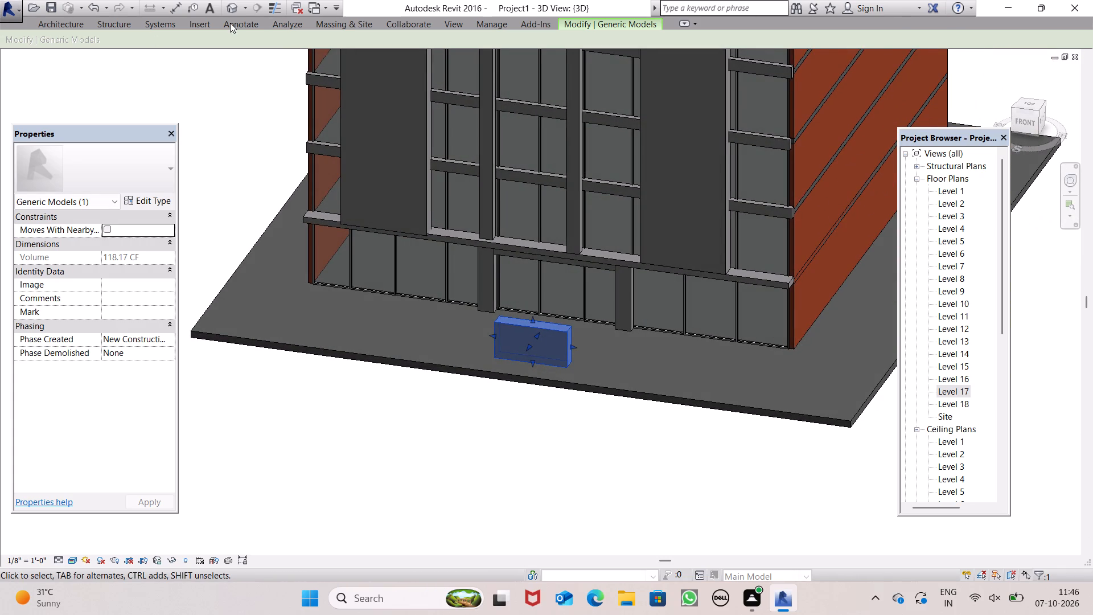
pyautogui.scroll(-3, 516, 188)
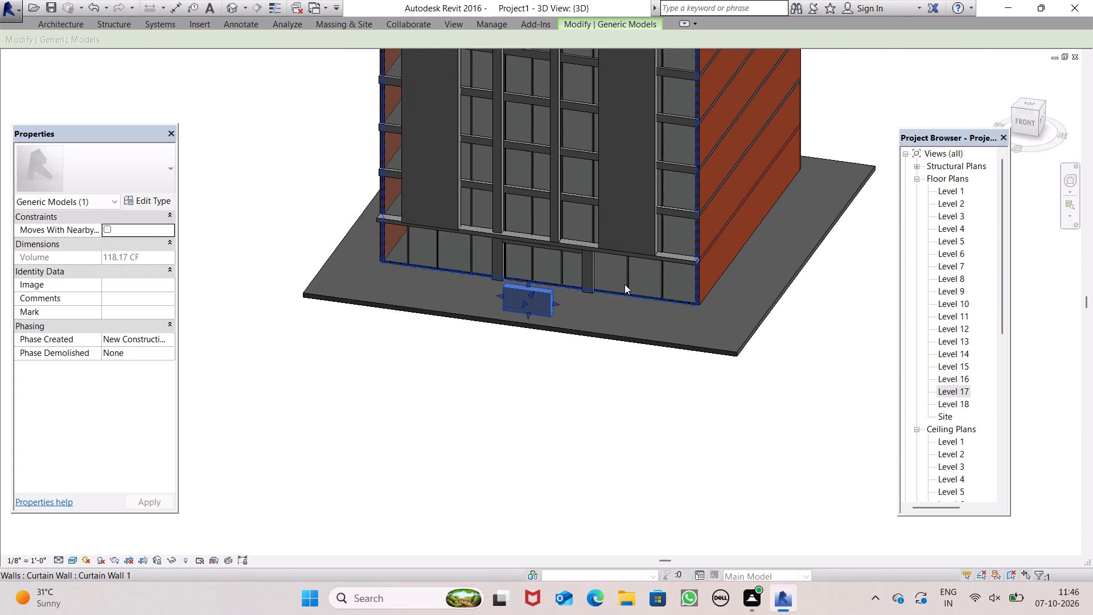
pyautogui.scroll(1, 617, 276)
pyautogui.scroll(1, 623, 326)
pyautogui.keyDown('shift'); pyautogui.moveTo(619, 338); pyautogui.dragTo(673, 285, button='middle'); pyautogui.keyUp('shift')
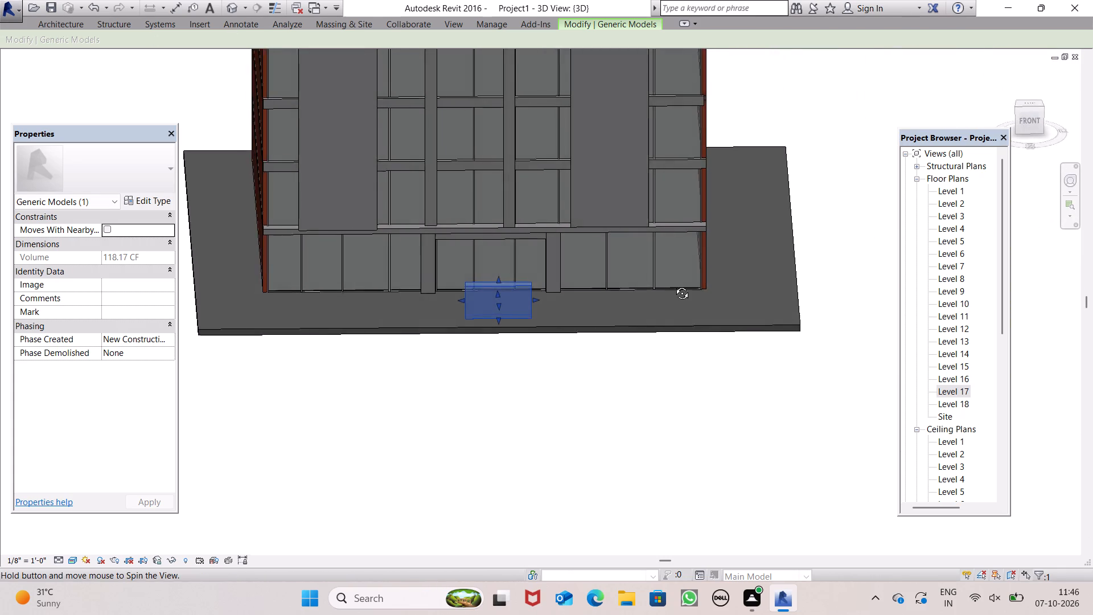
pyautogui.keyDown('shift'); pyautogui.moveTo(673, 285); pyautogui.dragTo(640, 257, button='middle'); pyautogui.keyUp('shift')
pyautogui.keyDown('shift'); pyautogui.scroll(4, 461, 280); pyautogui.keyUp('shift')
pyautogui.moveTo(508, 350); pyautogui.dragTo(642, 383, button='middle')
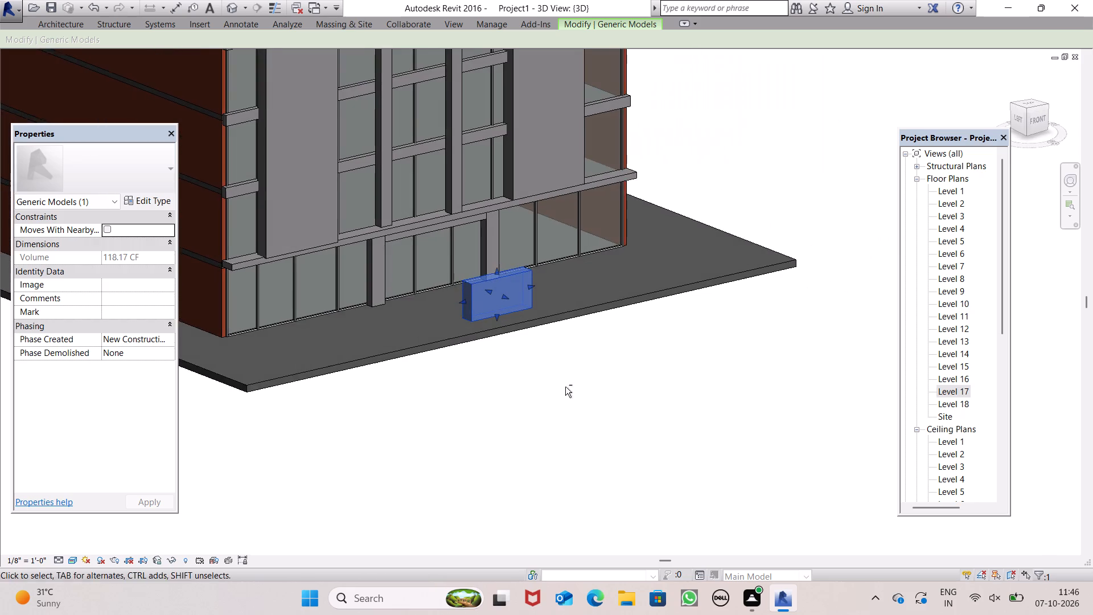
pyautogui.scroll(7, 443, 306)
pyautogui.moveTo(504, 294); pyautogui.dragTo(465, 307)
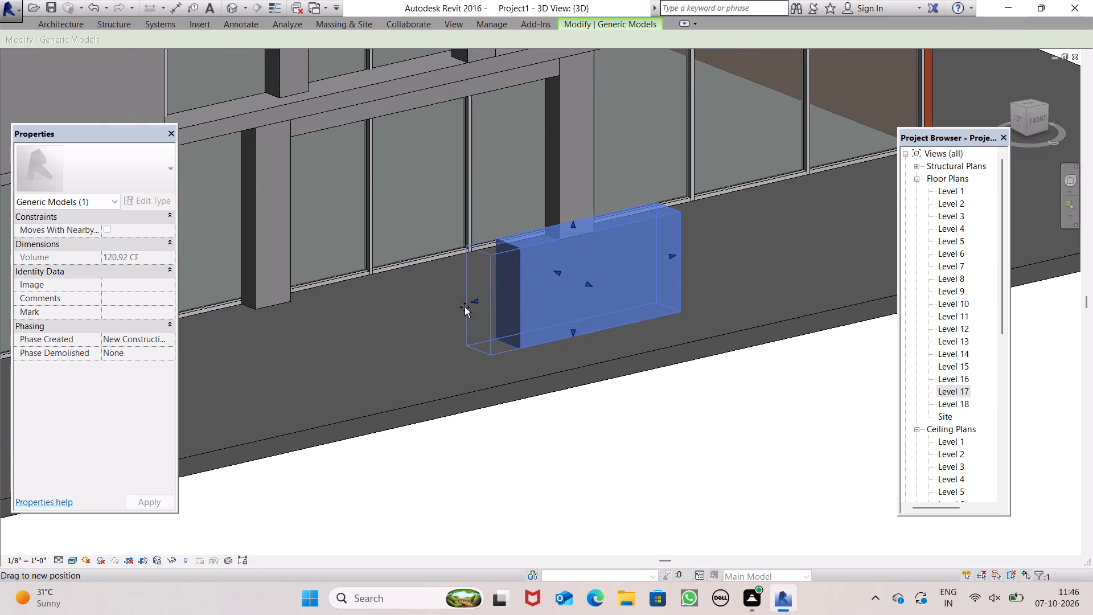
pyautogui.moveTo(465, 307); pyautogui.dragTo(453, 310)
# Pull the block's front face back toward the building to leave a thin upright slab, and deselect it.
pyautogui.moveTo(577, 285); pyautogui.dragTo(573, 283)
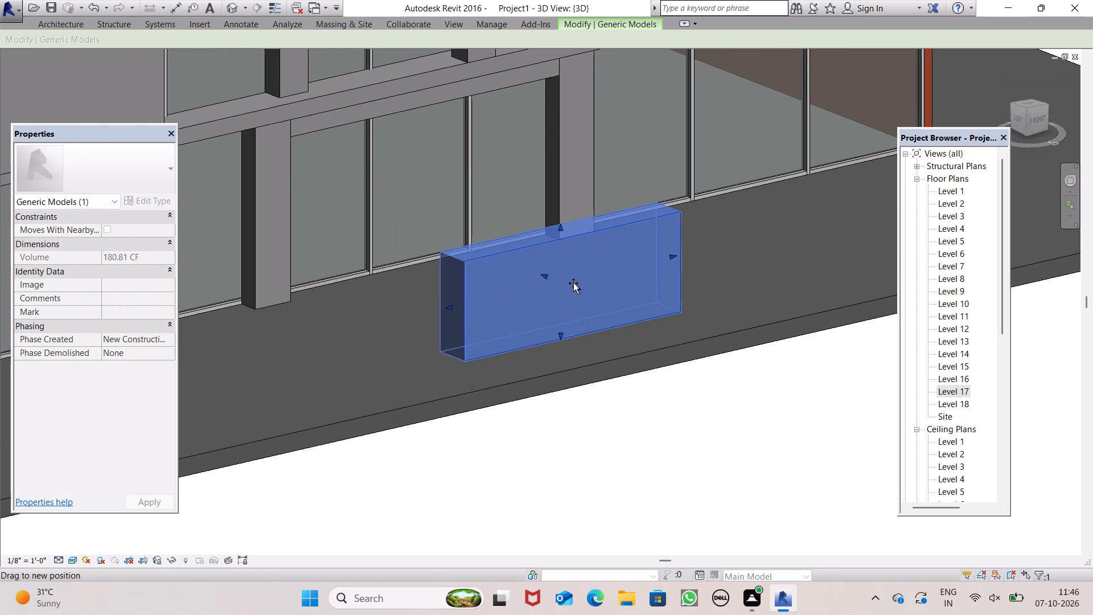
pyautogui.moveTo(573, 283); pyautogui.dragTo(565, 273)
pyautogui.scroll(-5, 535, 296)
pyautogui.moveTo(590, 323); pyautogui.dragTo(507, 315, button='middle')
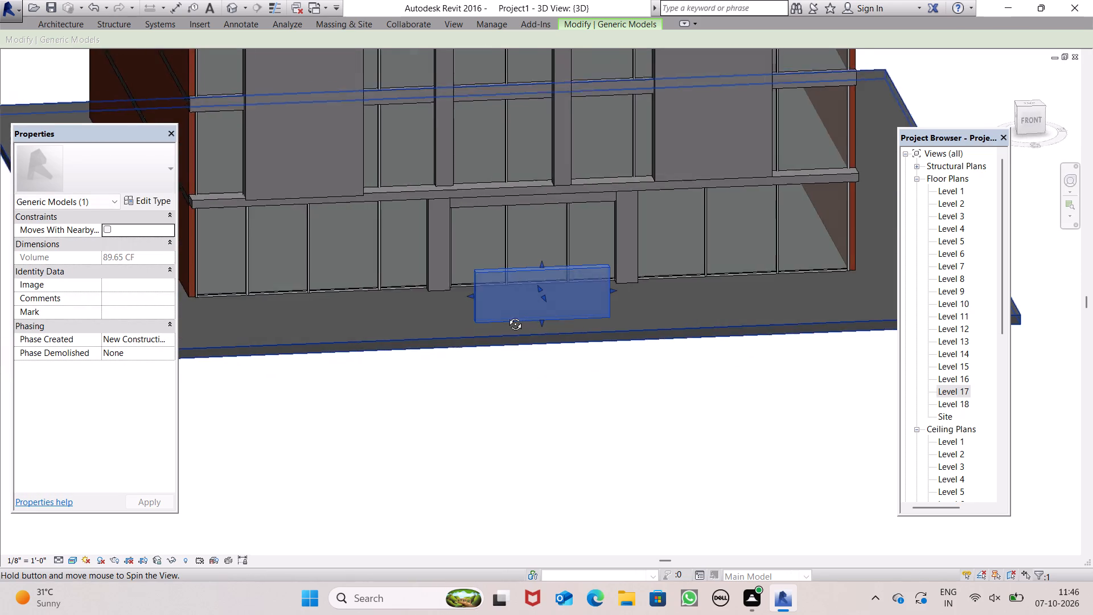
pyautogui.moveTo(507, 315); pyautogui.dragTo(497, 294, button='middle')
pyautogui.click(578, 389)
# Place a 1/4" Arial text note reading INVITE over the front face of the slab in front of the entrance.
pyautogui.scroll(-2, 435, 202)
pyautogui.scroll(1, 590, 277)
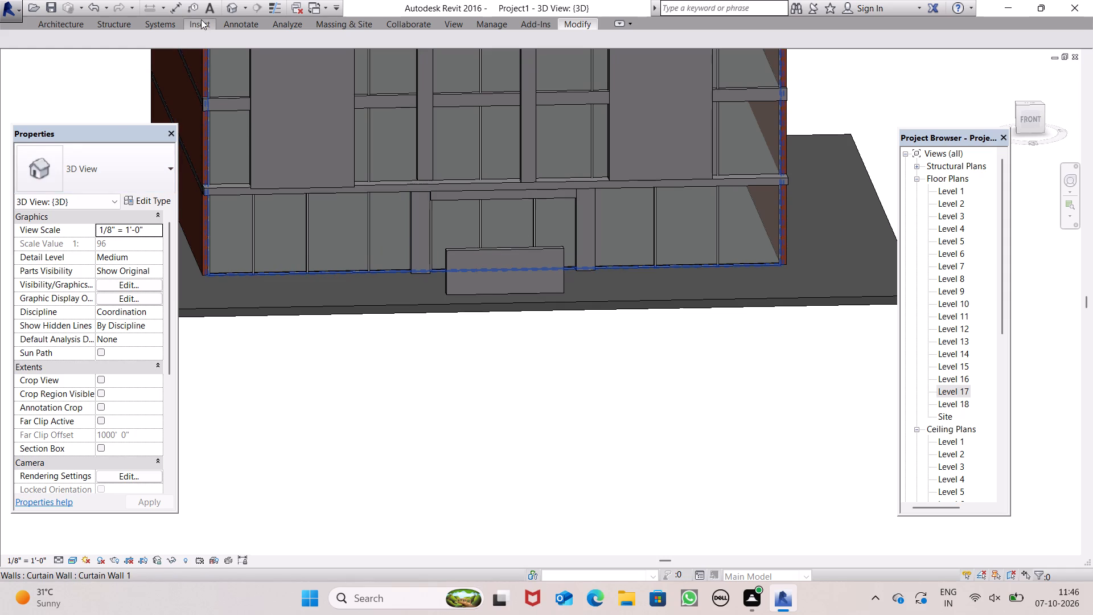
pyautogui.click(215, 7)
pyautogui.click(94, 180)
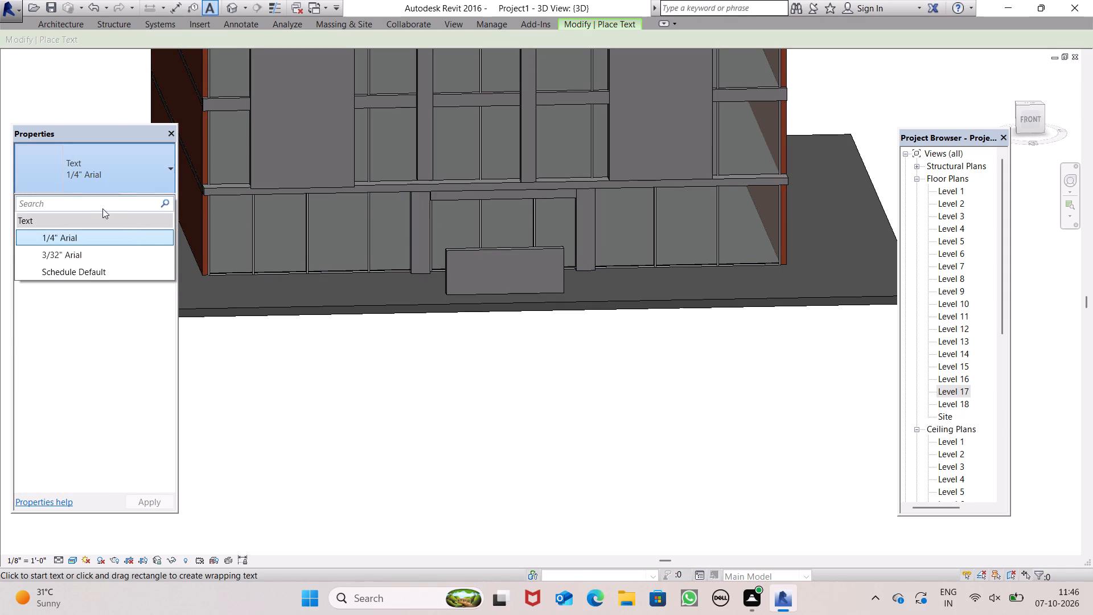
pyautogui.click(82, 213)
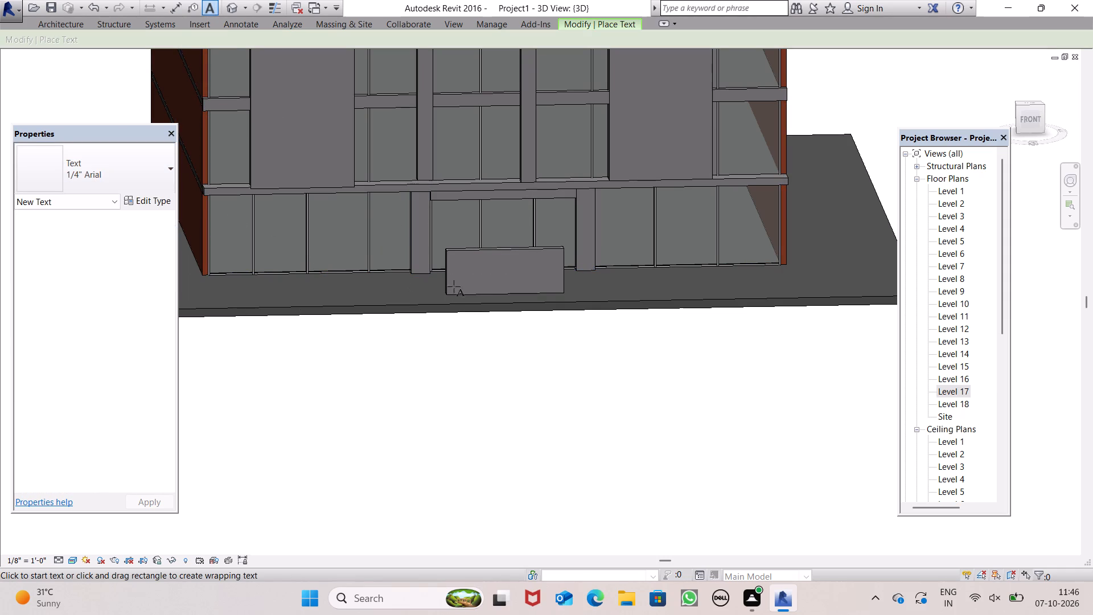
pyautogui.scroll(5, 486, 273)
pyautogui.scroll(-1, 486, 273)
pyautogui.scroll(1, 486, 273)
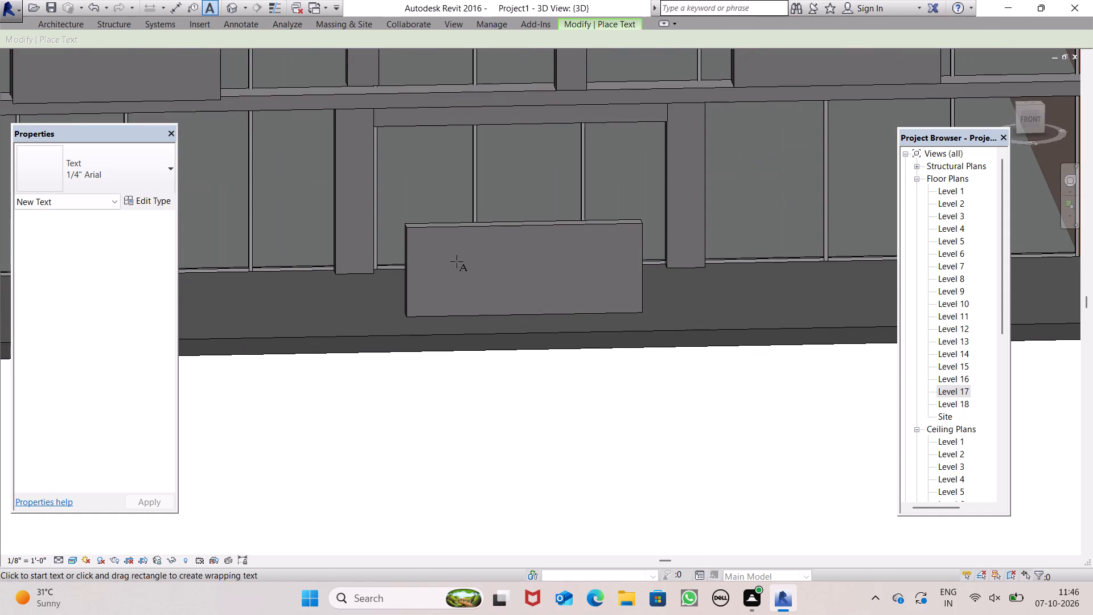
pyautogui.click(445, 259)
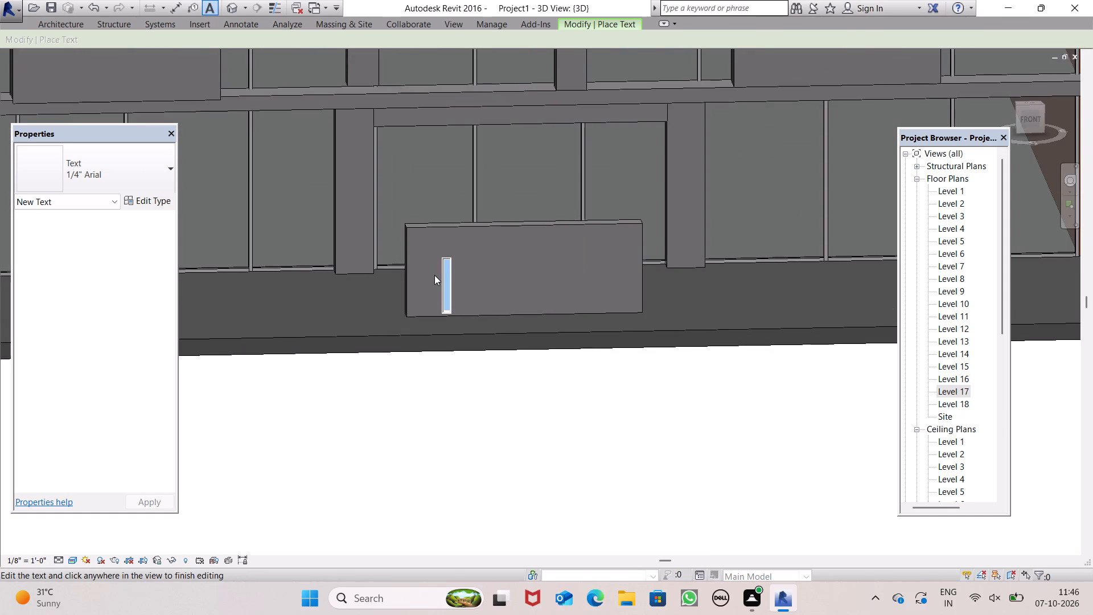
pyautogui.press('i')
pyautogui.press('BackSpace')
pyautogui.press('i')
pyautogui.write('NVIR')
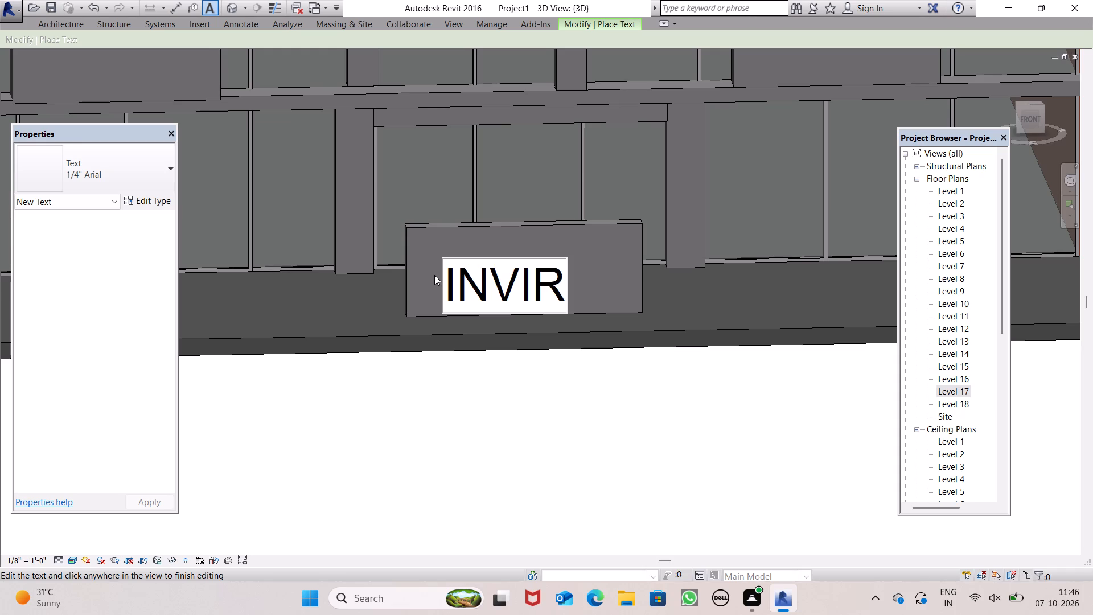
pyautogui.press('BackSpace')
pyautogui.write('TE')
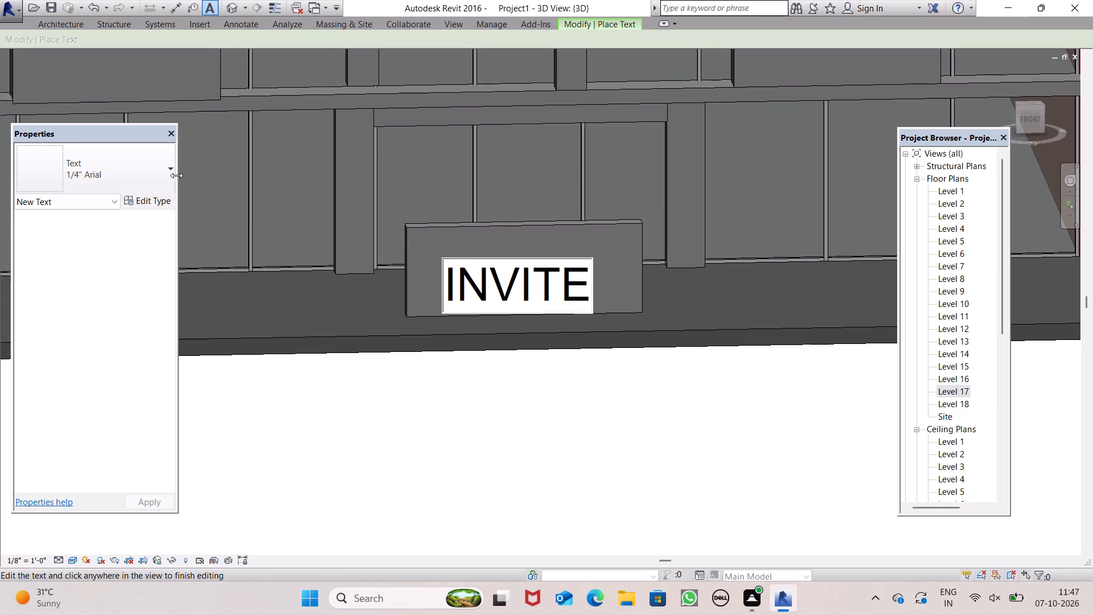
pyautogui.click(408, 398)
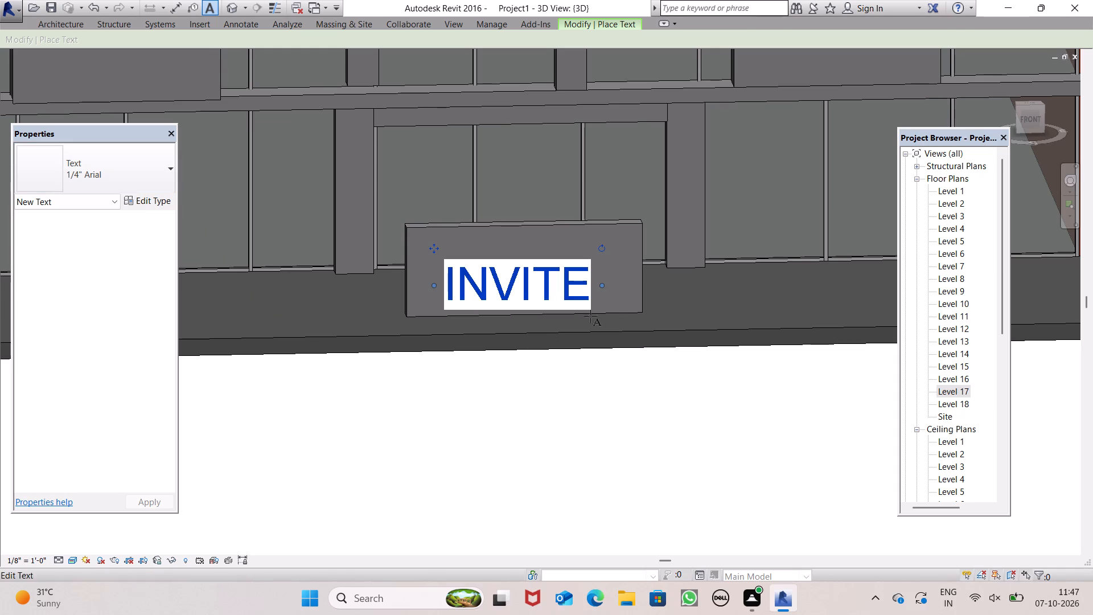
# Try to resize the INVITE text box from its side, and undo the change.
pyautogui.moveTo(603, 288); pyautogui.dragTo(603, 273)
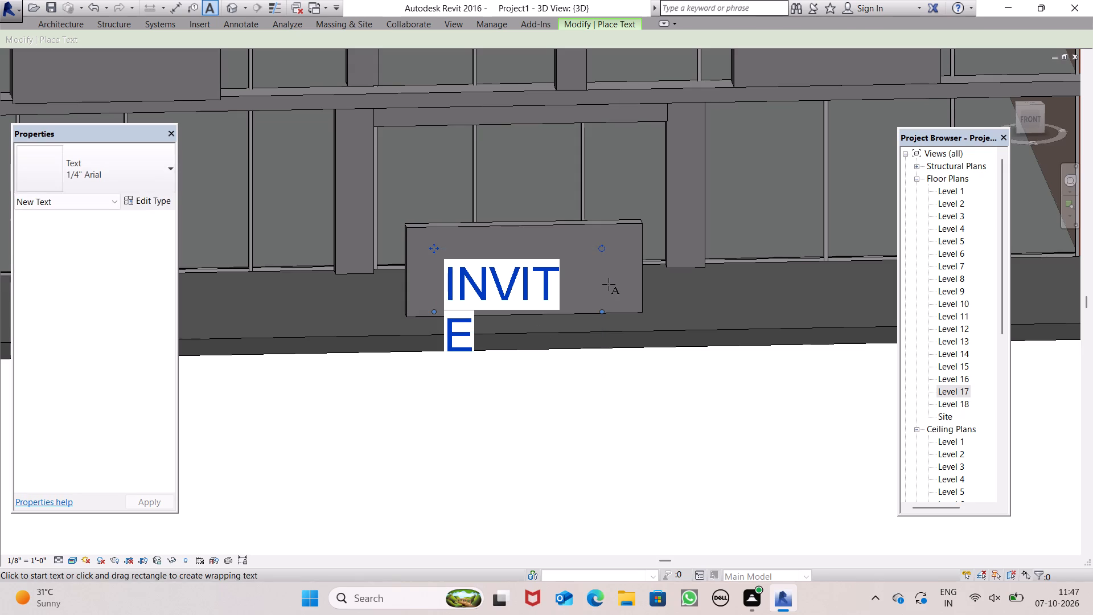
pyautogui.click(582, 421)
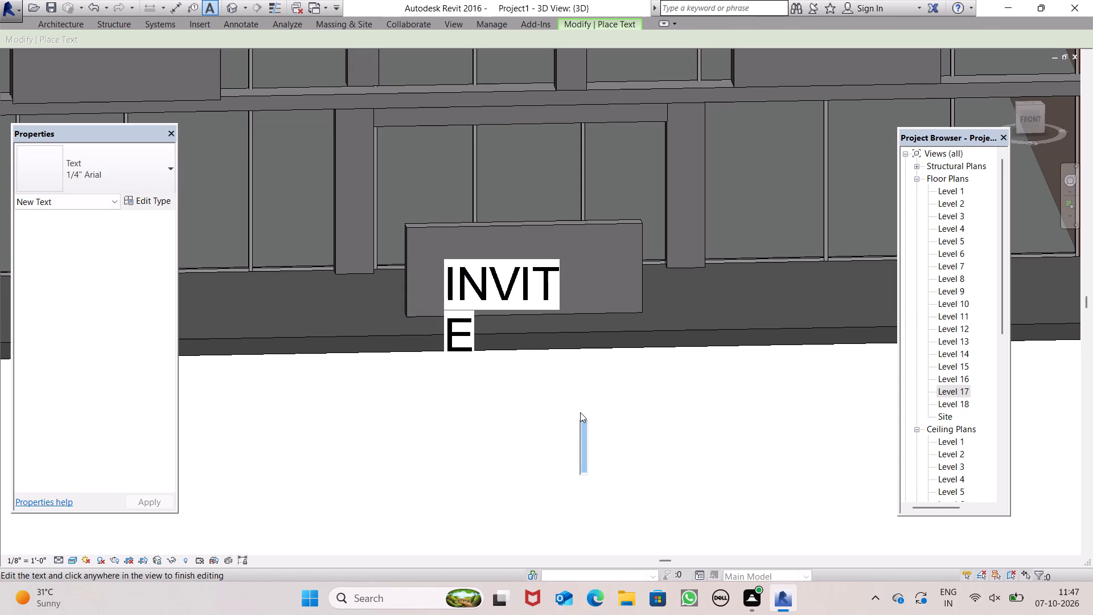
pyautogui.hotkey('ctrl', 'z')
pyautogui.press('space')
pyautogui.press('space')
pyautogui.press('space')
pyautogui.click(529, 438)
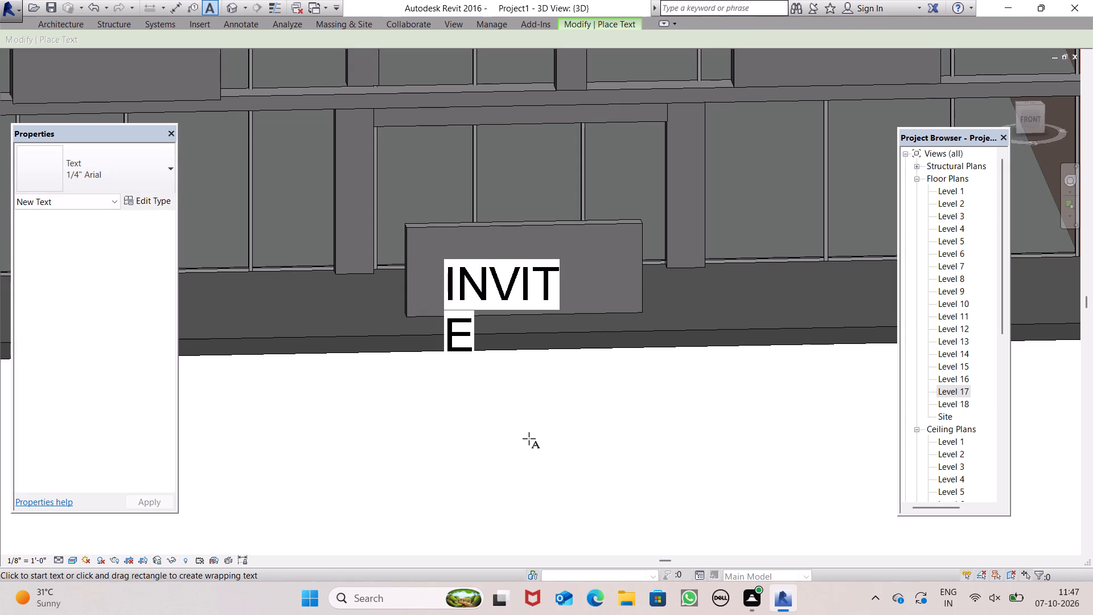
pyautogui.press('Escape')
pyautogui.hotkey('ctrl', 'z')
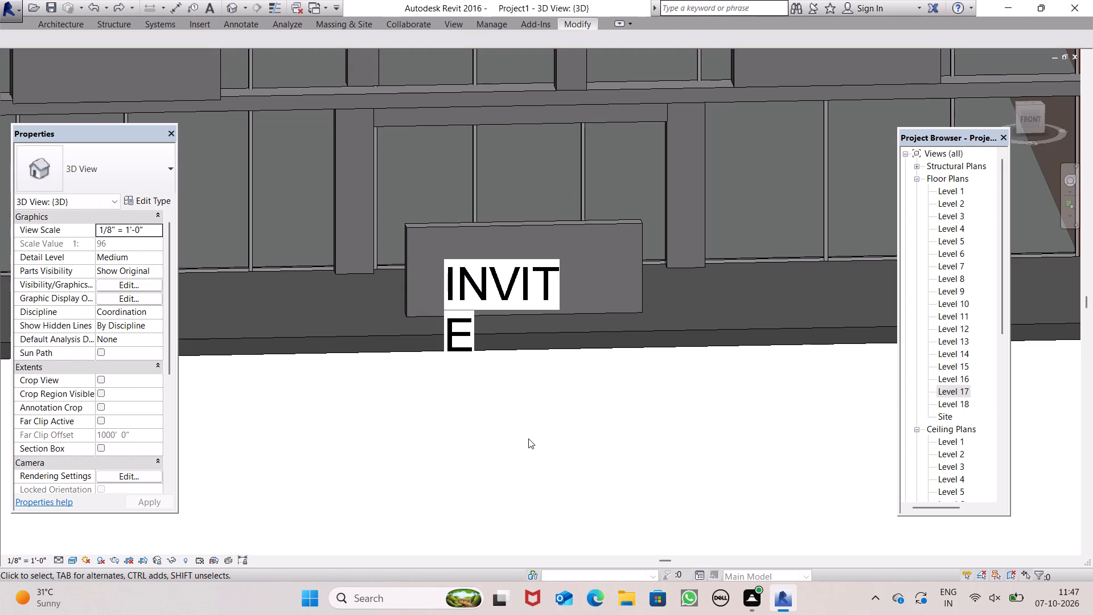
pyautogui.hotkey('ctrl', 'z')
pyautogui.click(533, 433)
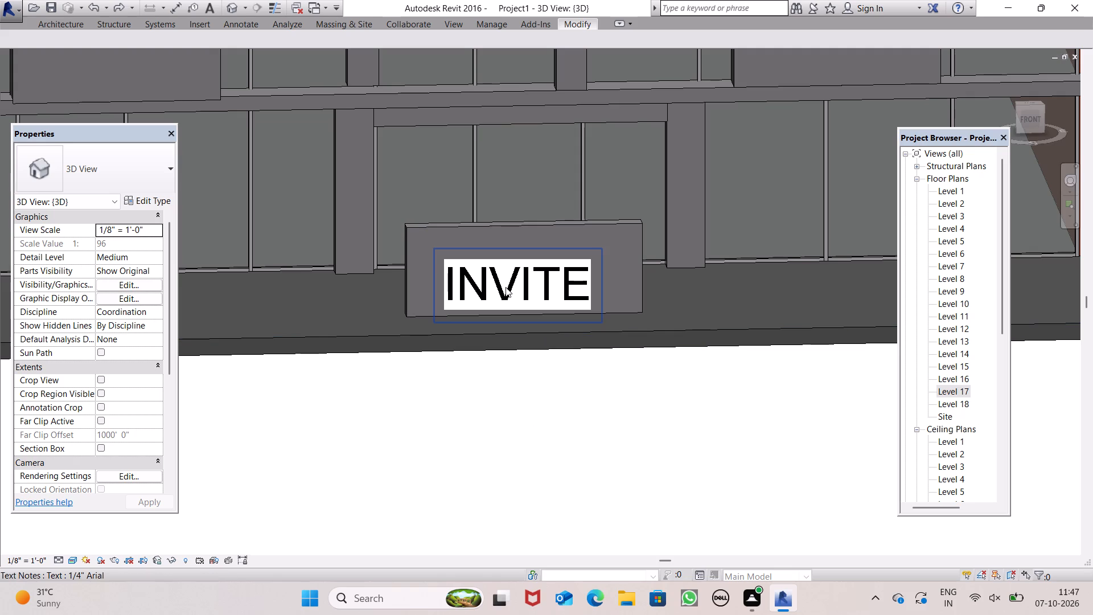
# View the slab from straight in front and move the INVITE text note sideways to centre it on the slab's face.
pyautogui.click(506, 282)
pyautogui.scroll(-2, 492, 322)
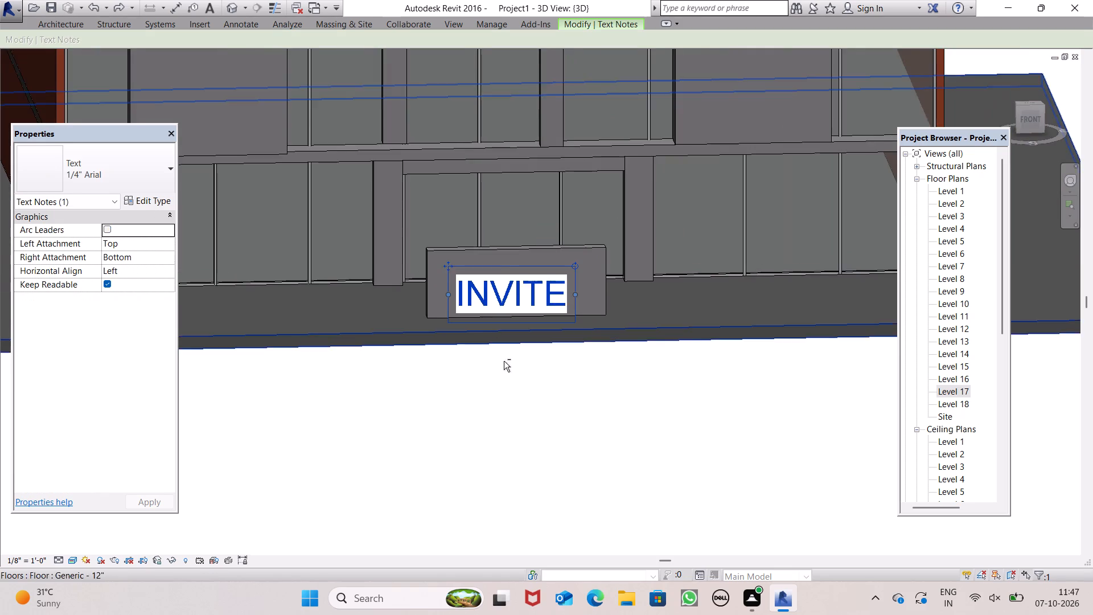
pyautogui.keyDown('shift'); pyautogui.moveTo(507, 367); pyautogui.dragTo(491, 383, button='middle'); pyautogui.keyUp('shift')
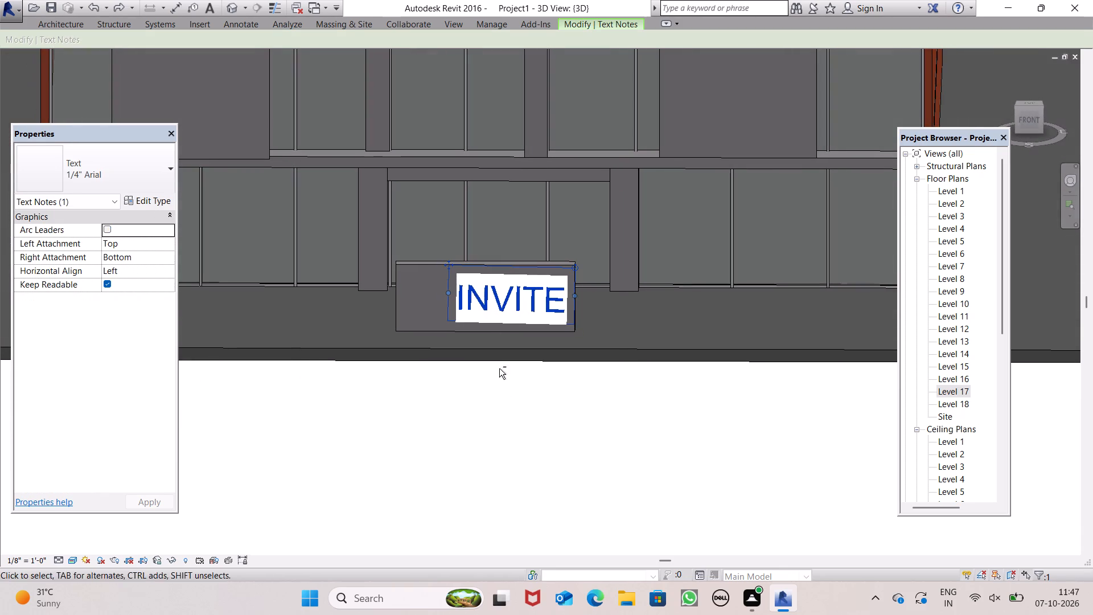
pyautogui.moveTo(449, 265); pyautogui.dragTo(424, 266)
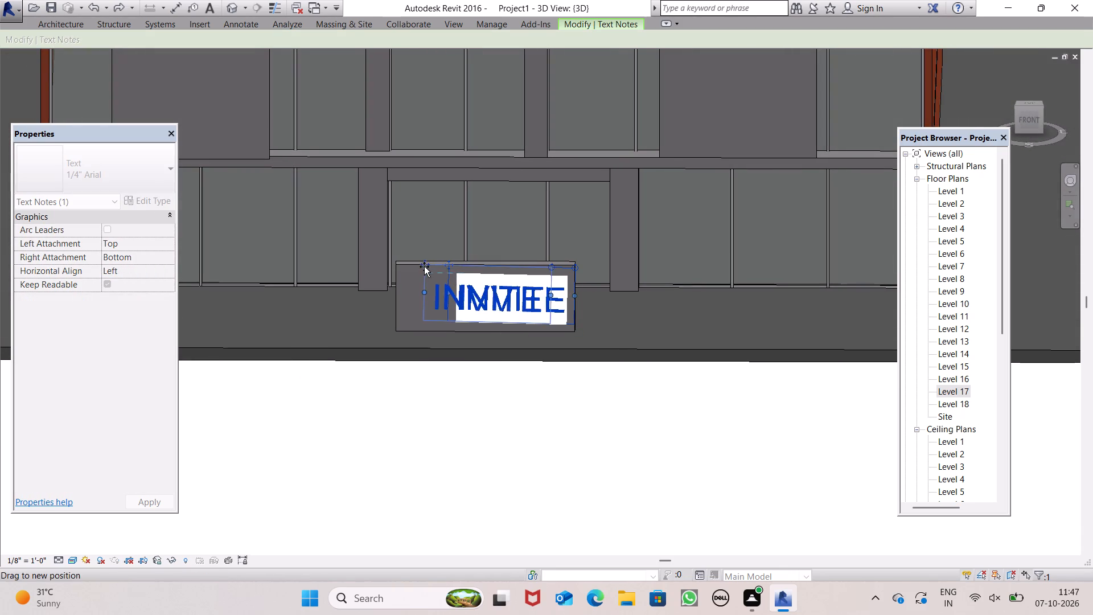
pyautogui.moveTo(424, 266); pyautogui.dragTo(426, 266)
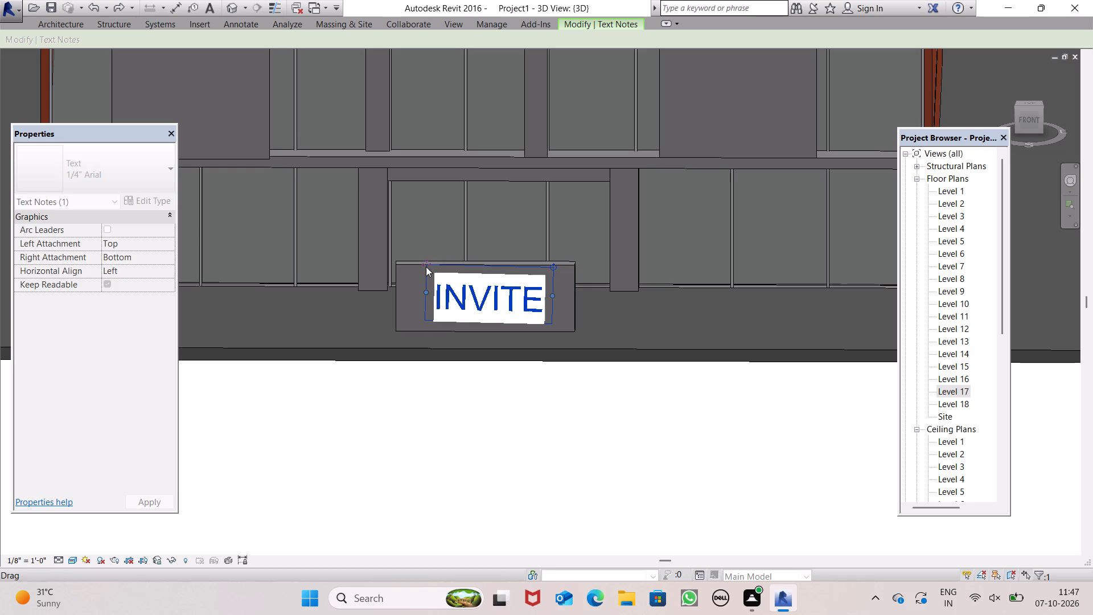
# Rotate the INVITE text note slightly so it lies level with the slab's edges, and deselect it.
pyautogui.scroll(8, 500, 265)
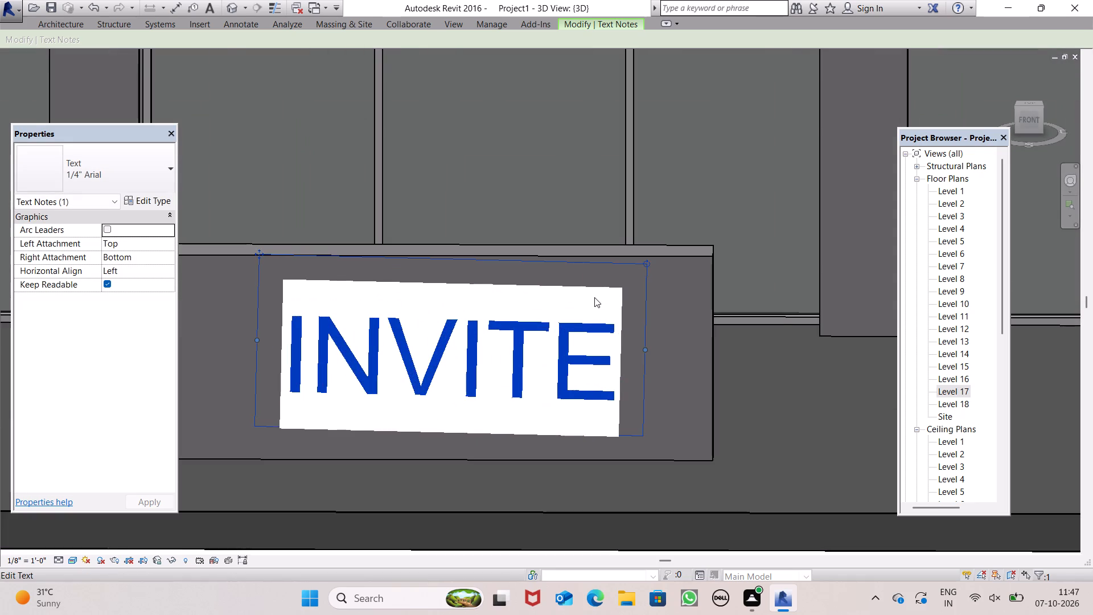
pyautogui.scroll(-2, 594, 297)
pyautogui.moveTo(633, 269); pyautogui.dragTo(625, 248)
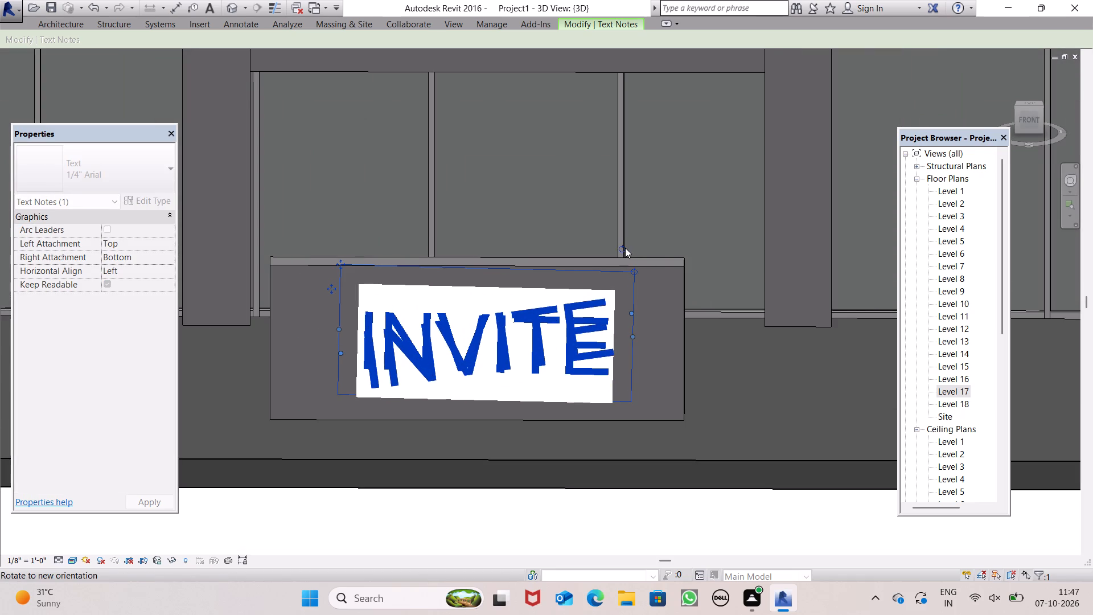
pyautogui.moveTo(625, 248); pyautogui.dragTo(627, 255)
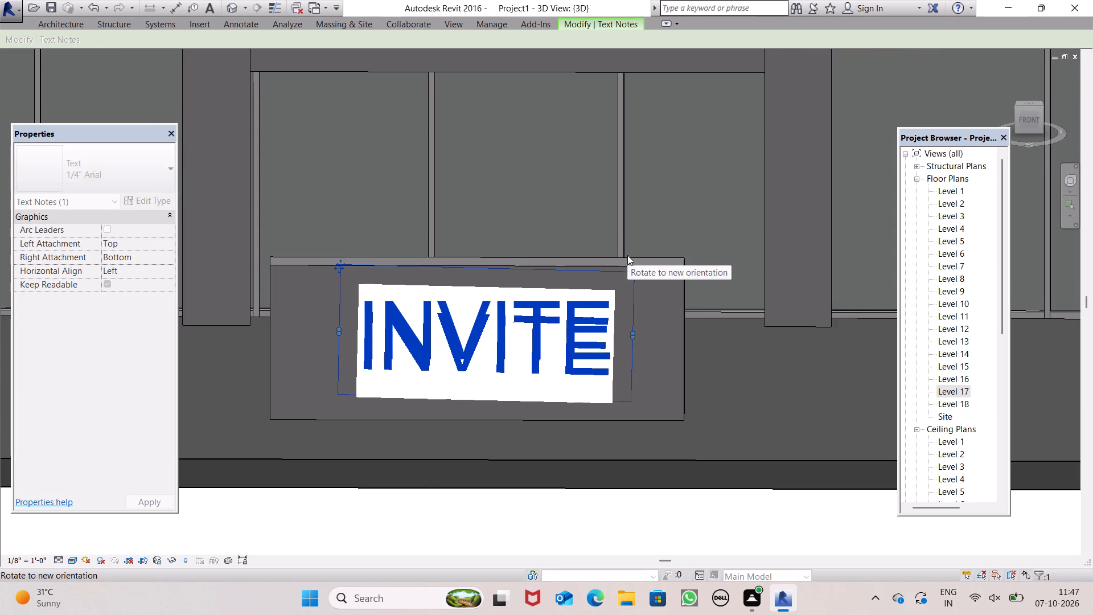
pyautogui.moveTo(627, 255); pyautogui.dragTo(627, 256)
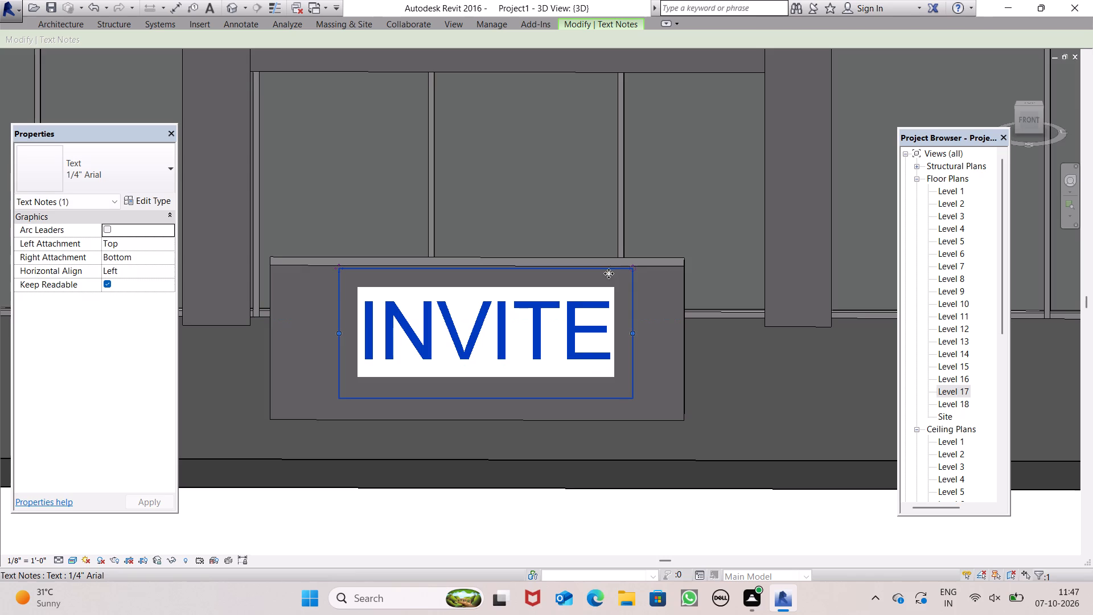
pyautogui.scroll(-6, 602, 284)
pyautogui.click(546, 466)
pyautogui.scroll(4, 623, 314)
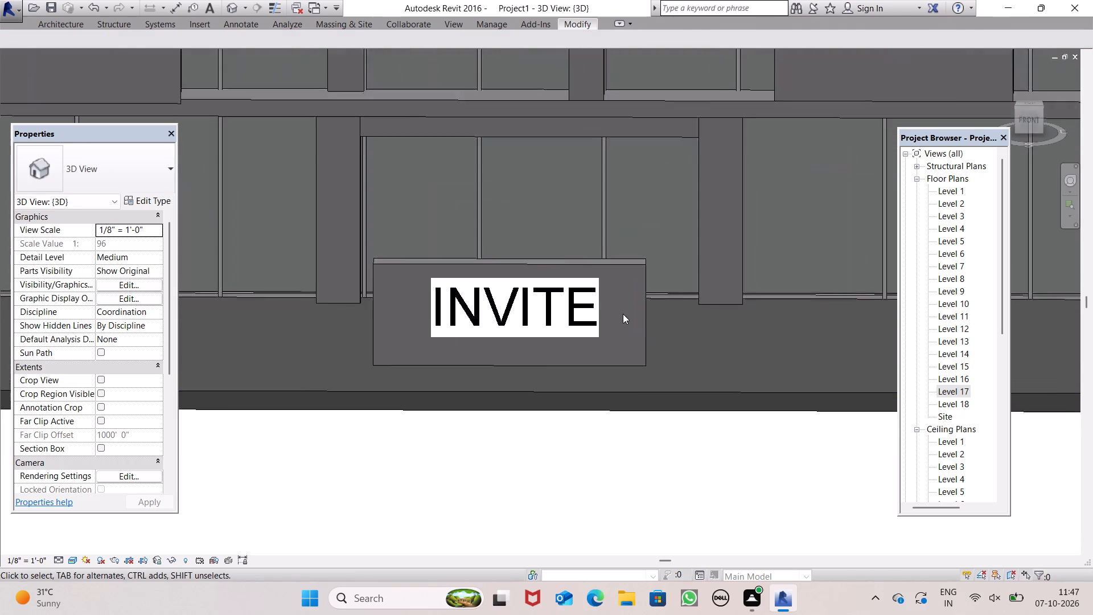
# Move the INVITE text note down and slightly sideways so it sits centred within the slab's front face, and deselect it.
pyautogui.scroll(-1, 580, 320)
pyautogui.keyDown('shift'); pyautogui.moveTo(572, 335); pyautogui.dragTo(588, 384, button='middle'); pyautogui.keyUp('shift')
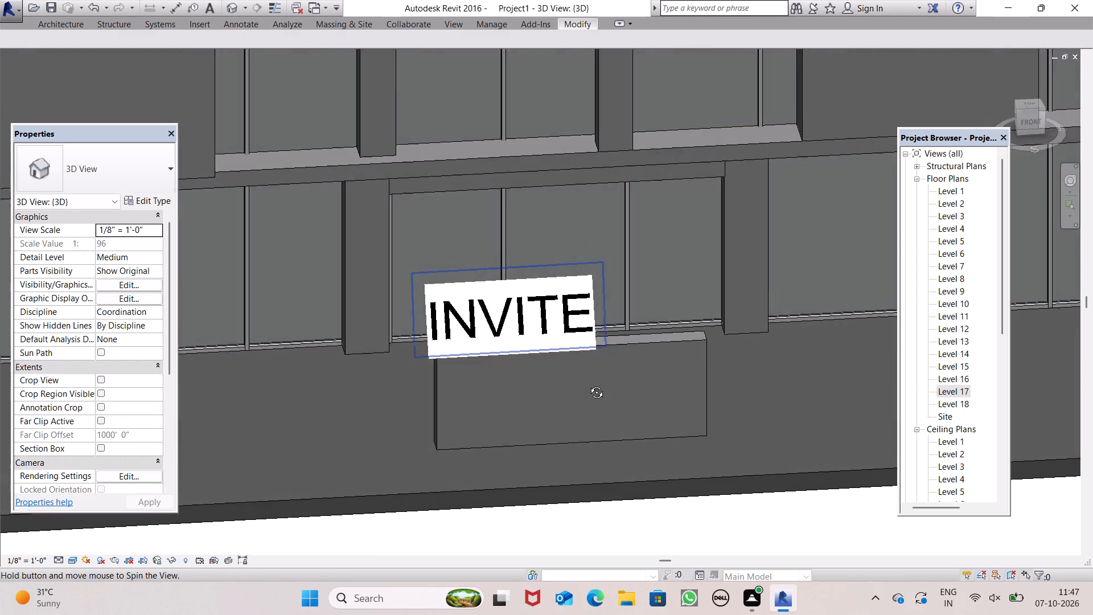
pyautogui.keyDown('shift'); pyautogui.moveTo(588, 384); pyautogui.dragTo(577, 344, button='middle'); pyautogui.keyUp('shift')
pyautogui.scroll(5, 519, 305)
pyautogui.scroll(1, 368, 306)
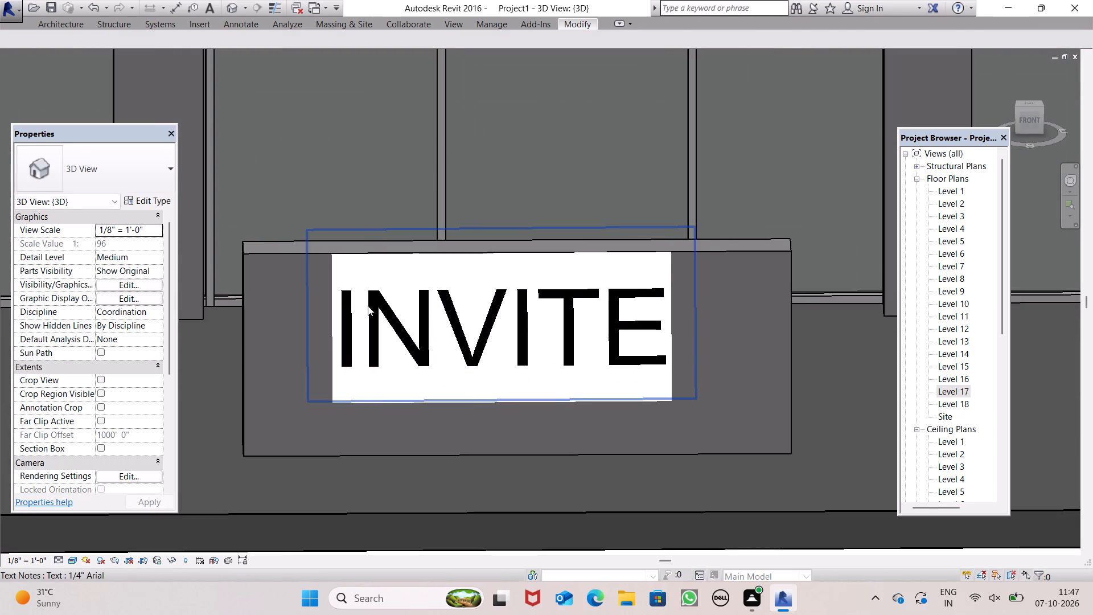
pyautogui.scroll(1, 368, 306)
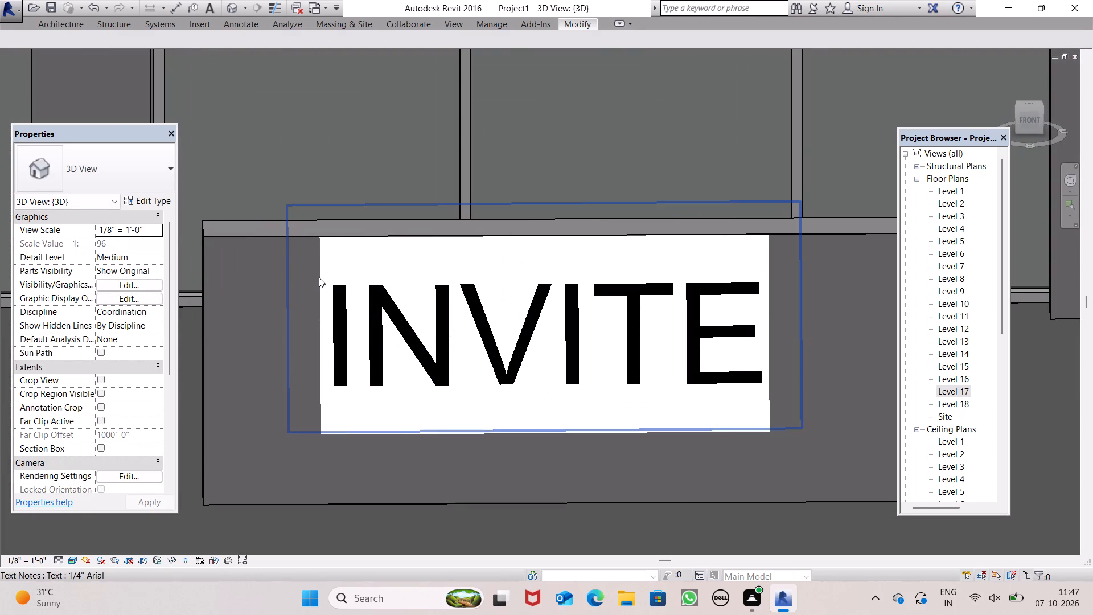
pyautogui.click(319, 276)
pyautogui.scroll(-5, 367, 262)
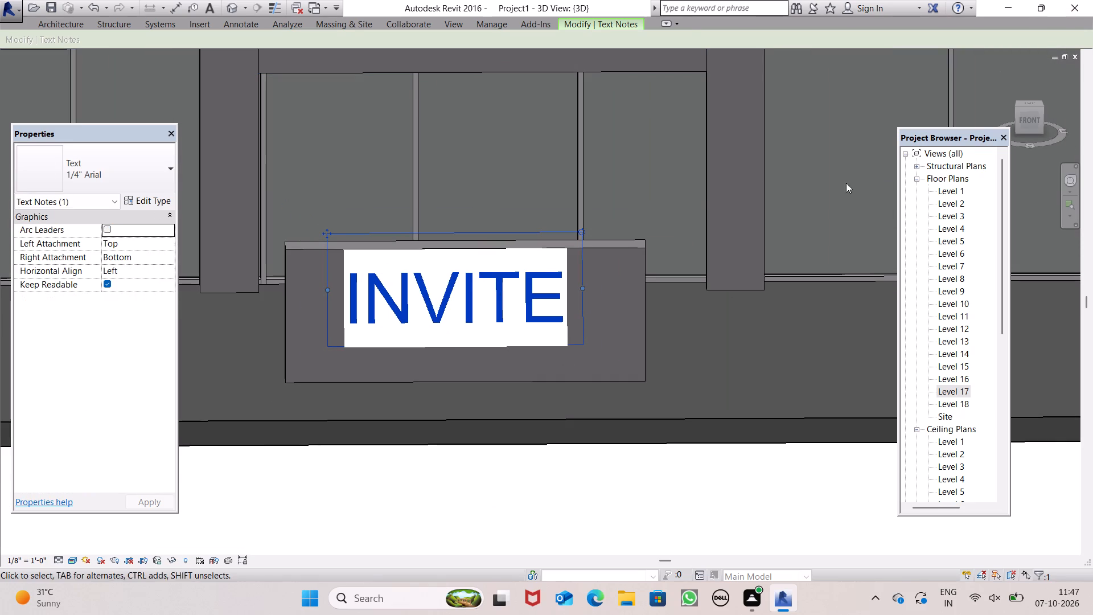
pyautogui.moveTo(582, 346); pyautogui.dragTo(591, 354)
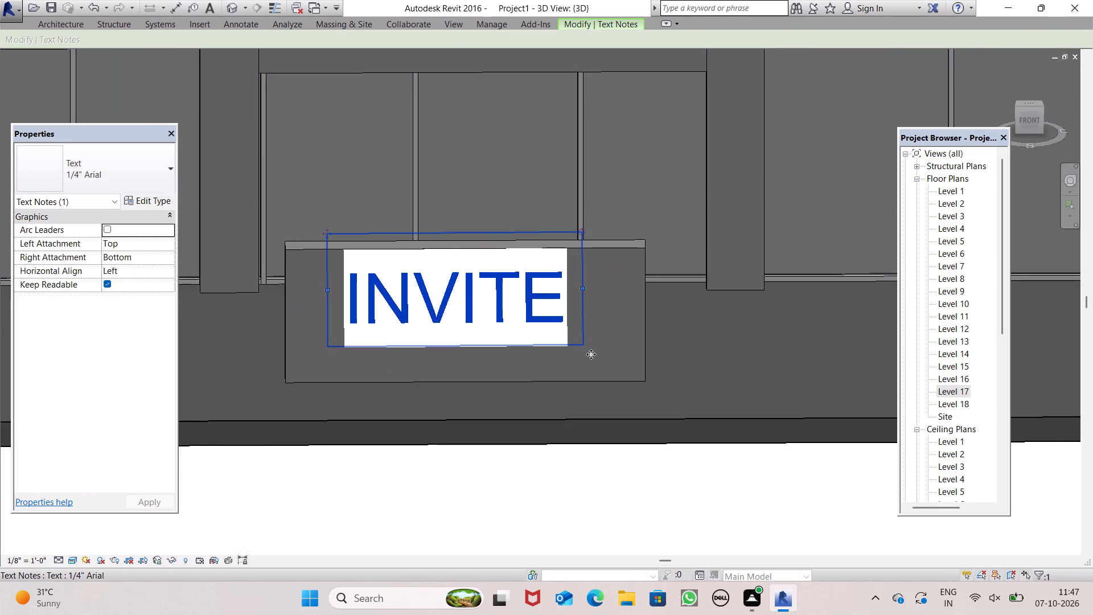
pyautogui.moveTo(591, 354); pyautogui.dragTo(596, 366)
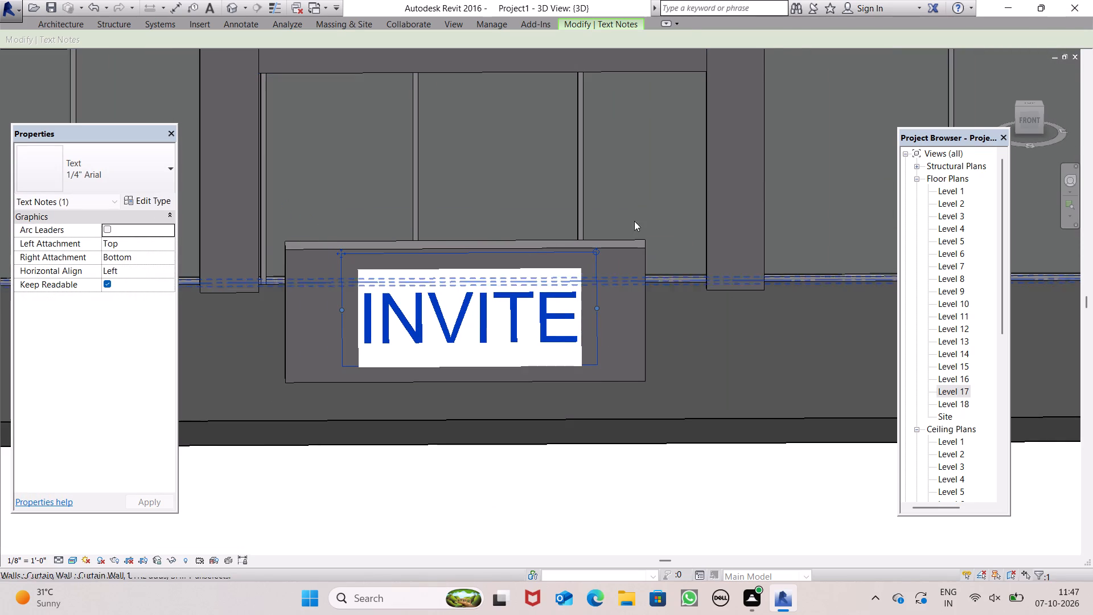
pyautogui.scroll(-7, 516, 161)
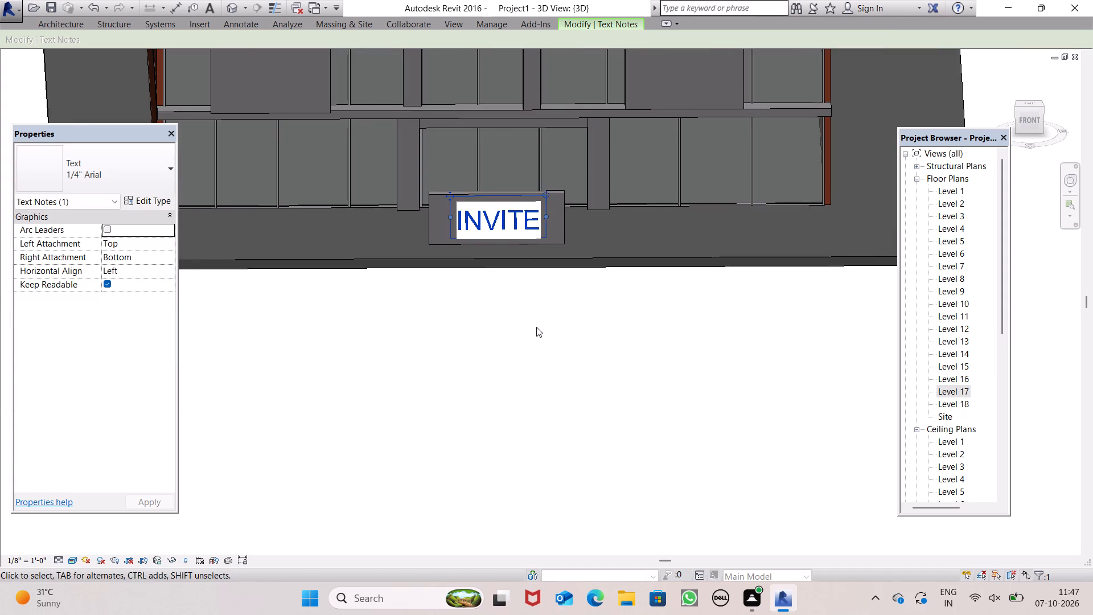
pyautogui.click(536, 326)
# Examine the INVITE sign's placement from the front and the side, up close and against the whole building.
pyautogui.scroll(-4, 660, 263)
pyautogui.scroll(1, 642, 264)
pyautogui.scroll(-3, 632, 266)
pyautogui.moveTo(823, 319); pyautogui.dragTo(824, 326, button='middle')
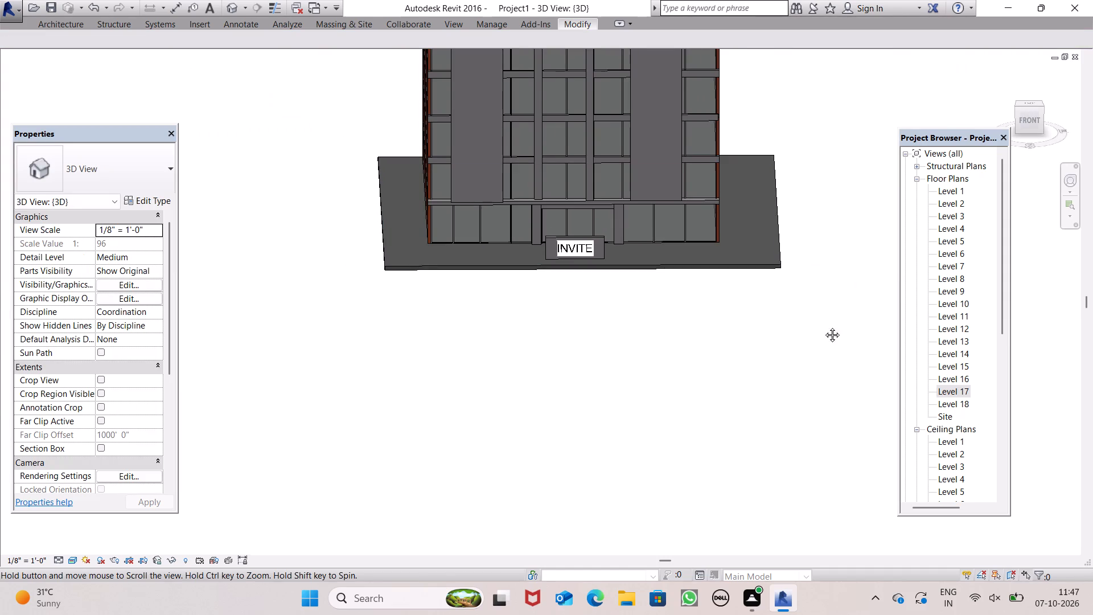
pyautogui.moveTo(824, 326); pyautogui.dragTo(622, 329, button='middle')
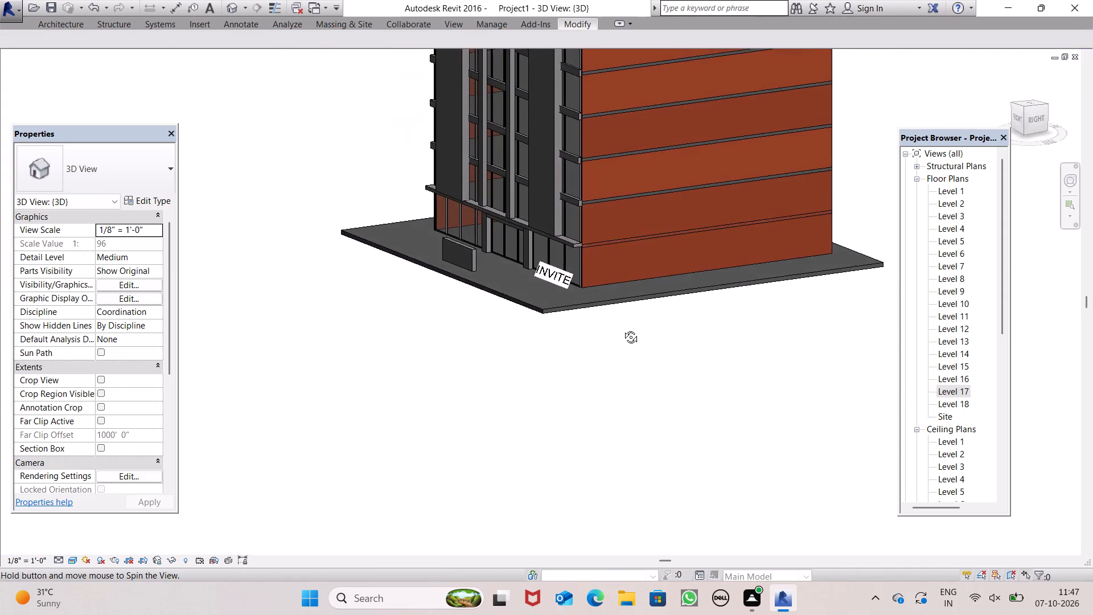
pyautogui.moveTo(622, 329); pyautogui.dragTo(795, 343, button='middle')
pyautogui.scroll(4, 598, 288)
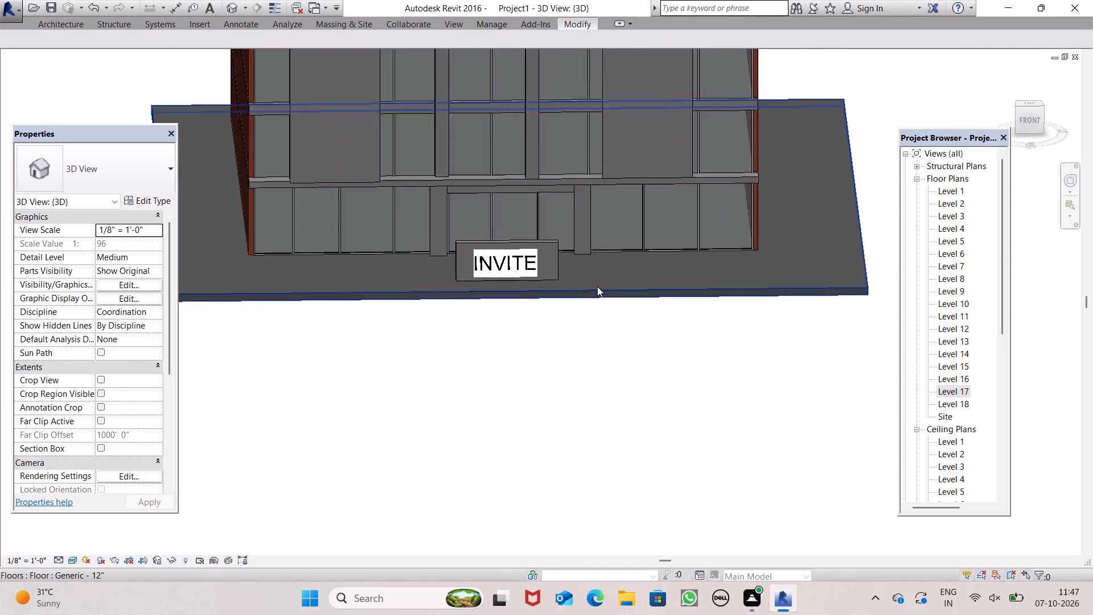
pyautogui.scroll(3, 597, 286)
pyautogui.scroll(5, 442, 224)
pyautogui.click(467, 301)
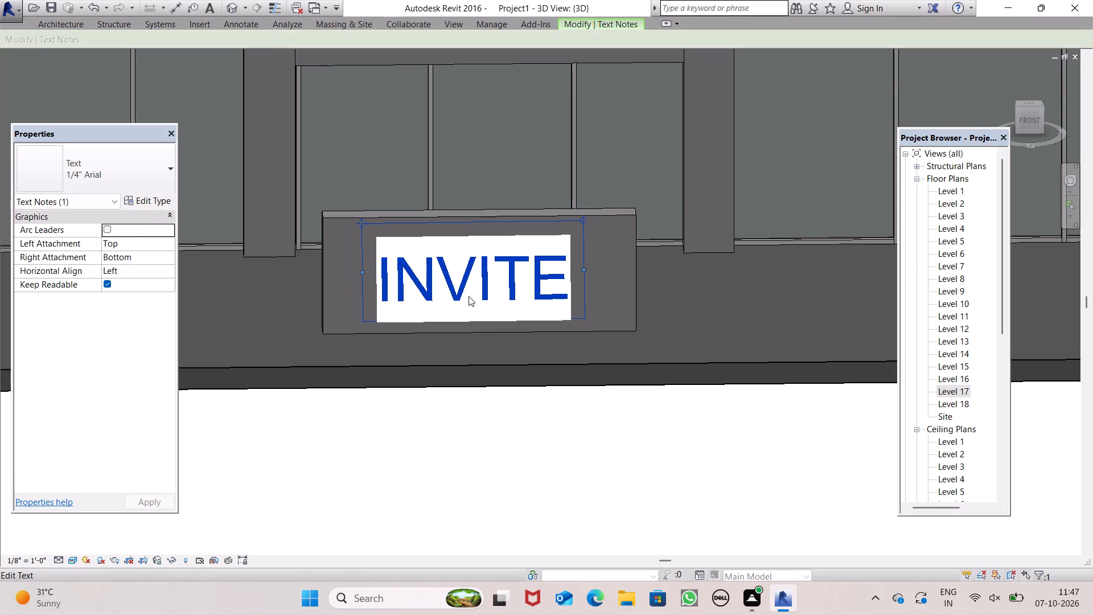
pyautogui.click(483, 319)
pyautogui.click(482, 315)
pyautogui.scroll(-7, 535, 260)
pyautogui.click(528, 355)
pyautogui.scroll(-3, 514, 298)
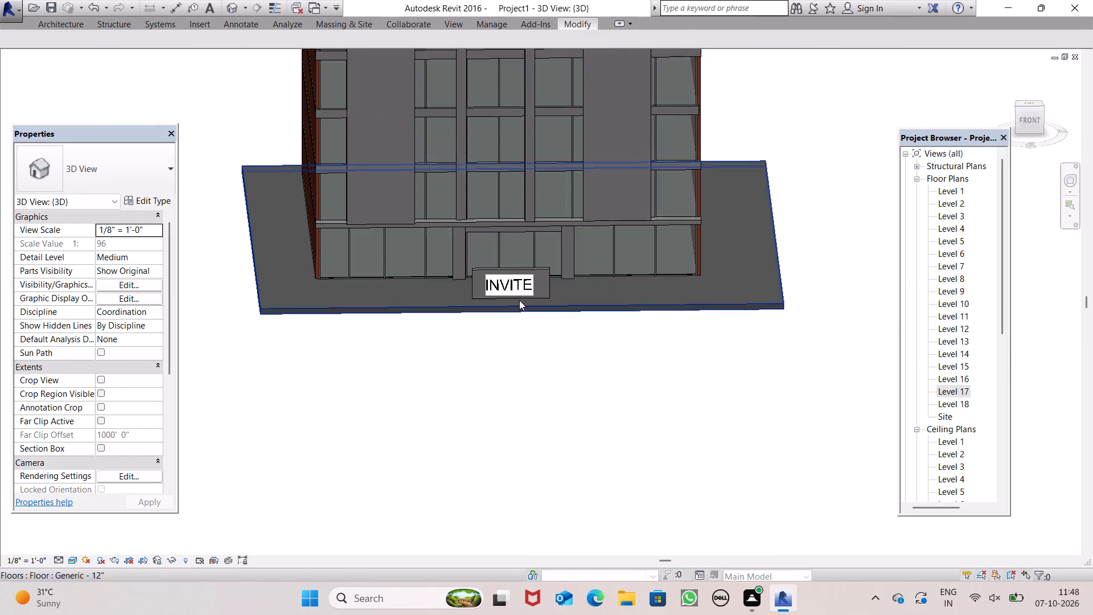
pyautogui.scroll(-4, 521, 312)
pyautogui.moveTo(590, 343); pyautogui.dragTo(589, 306, button='middle')
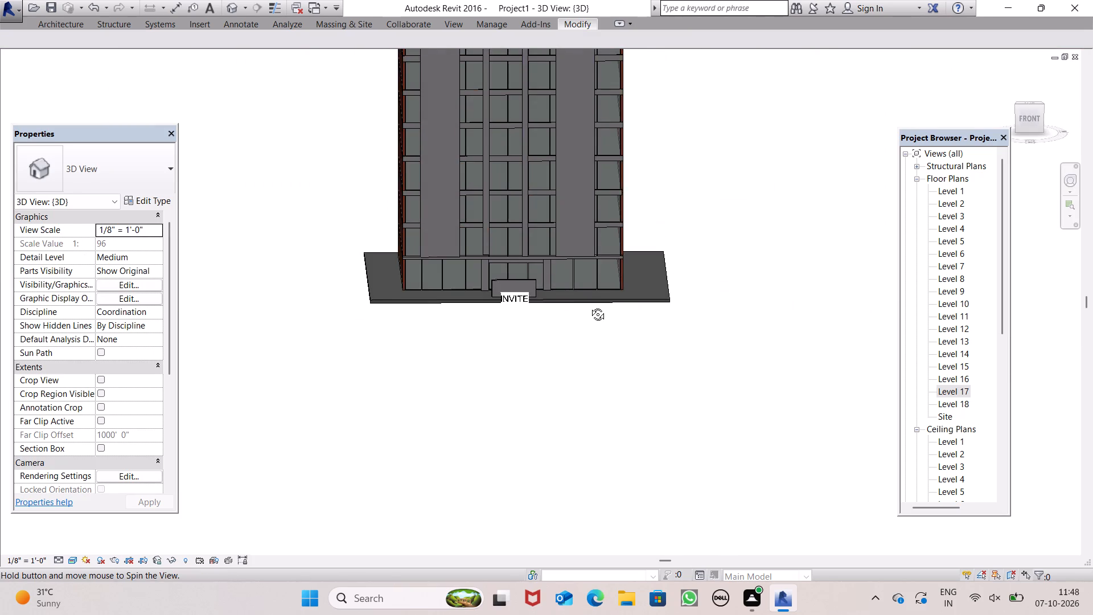
pyautogui.moveTo(589, 306); pyautogui.dragTo(584, 335, button='middle')
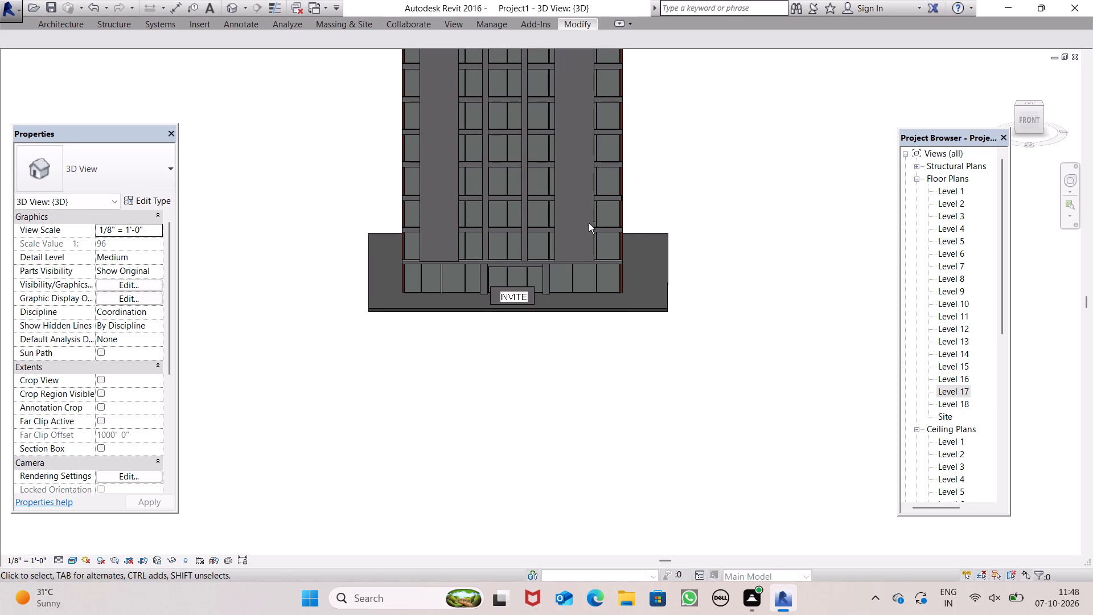
pyautogui.keyDown('shift'); pyautogui.scroll(-12, 589, 239); pyautogui.keyUp('shift')
pyautogui.scroll(-2, 582, 281)
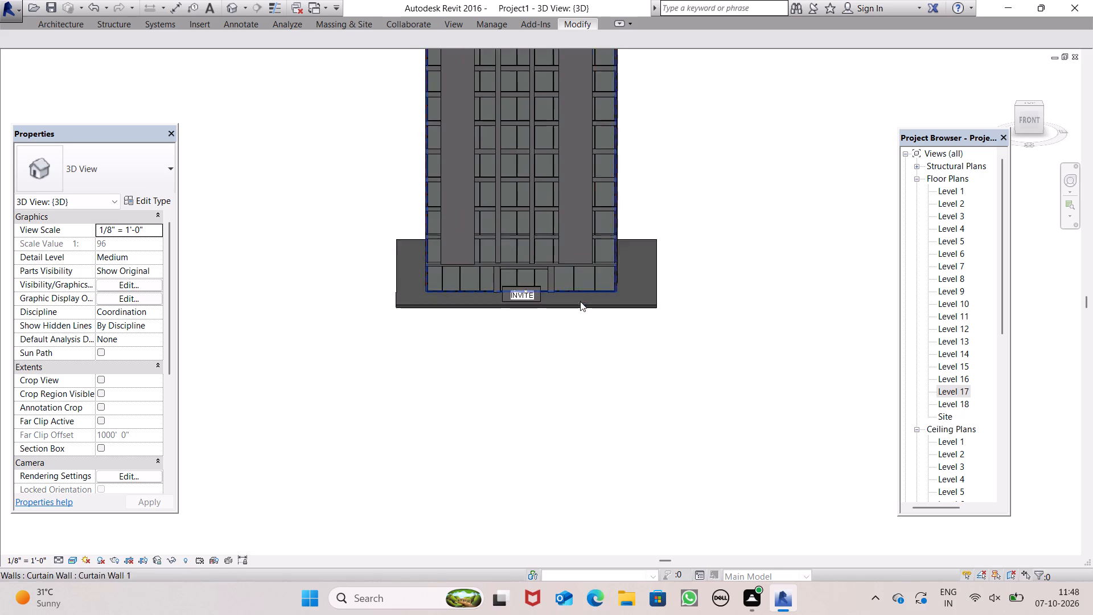
pyautogui.scroll(-6, 580, 301)
pyautogui.scroll(7, 564, 232)
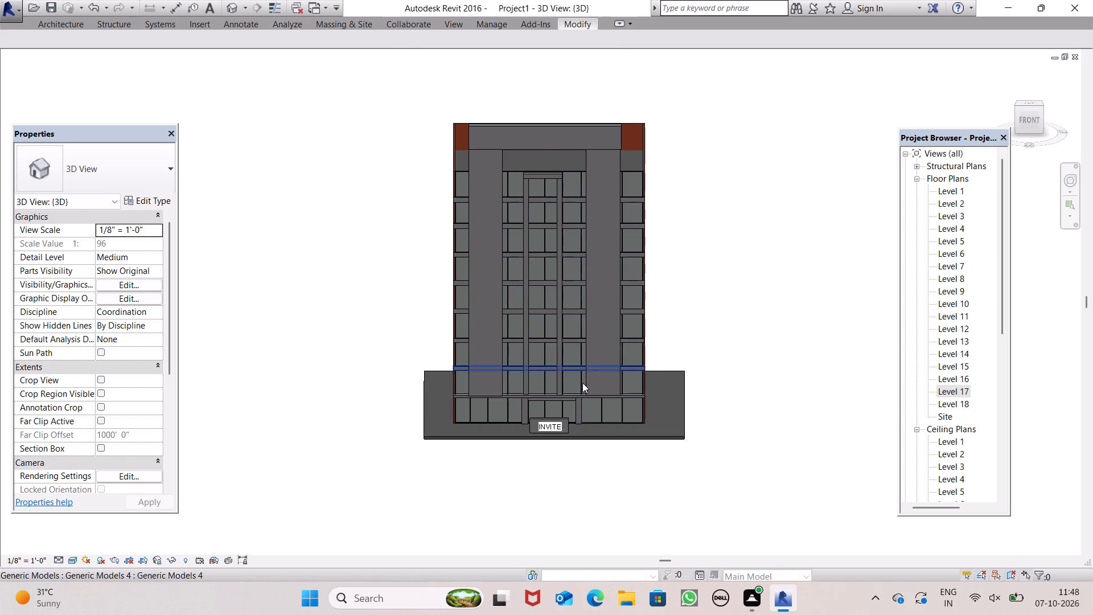
pyautogui.scroll(1, 584, 414)
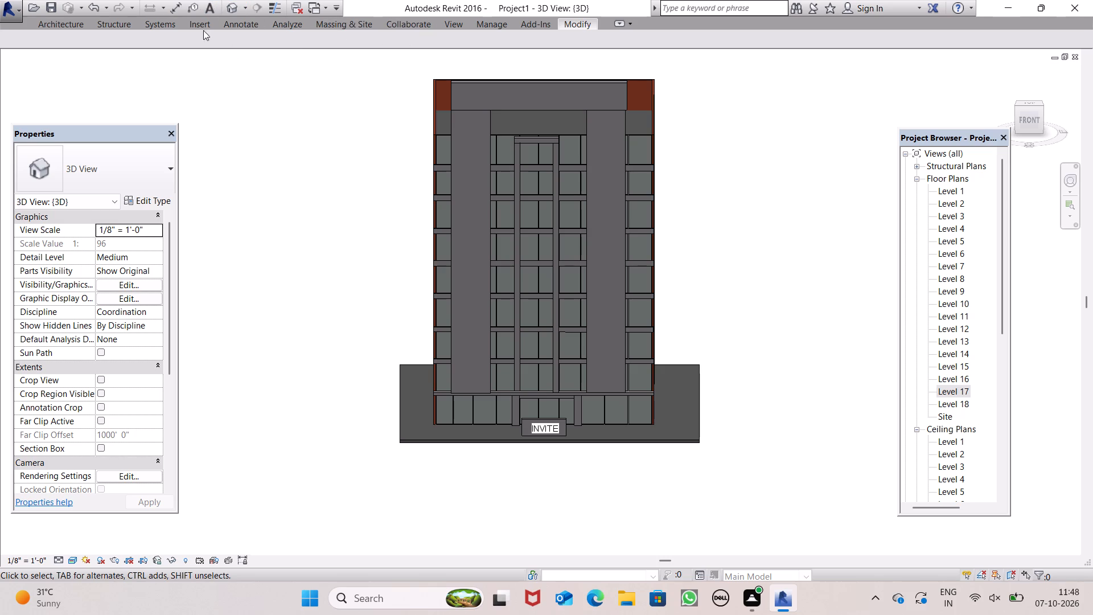
# Start the Site Component command.
pyautogui.click(82, 24)
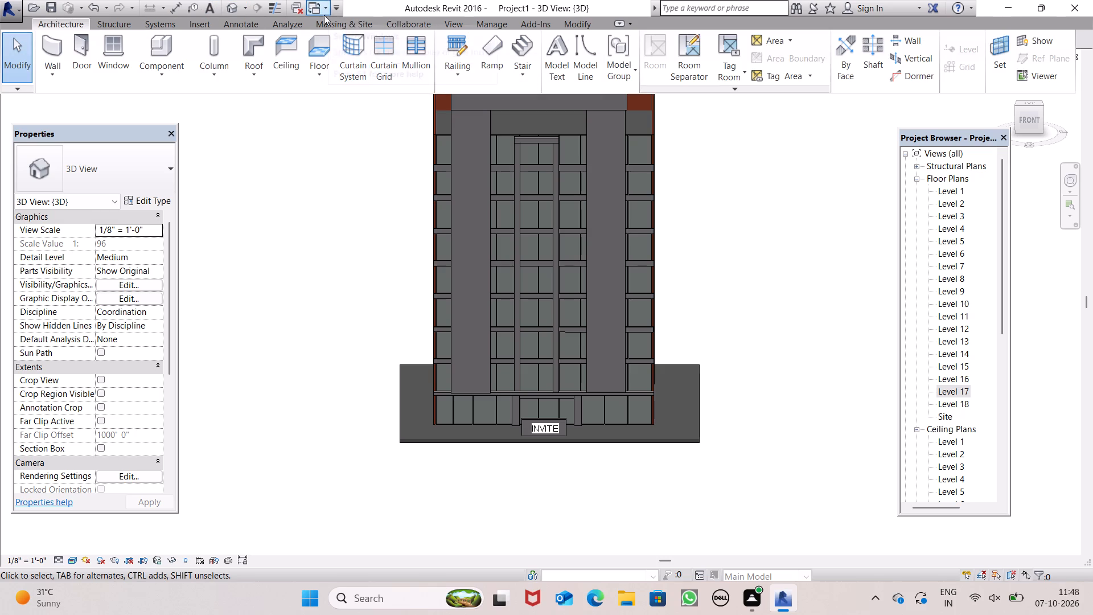
pyautogui.click(162, 27)
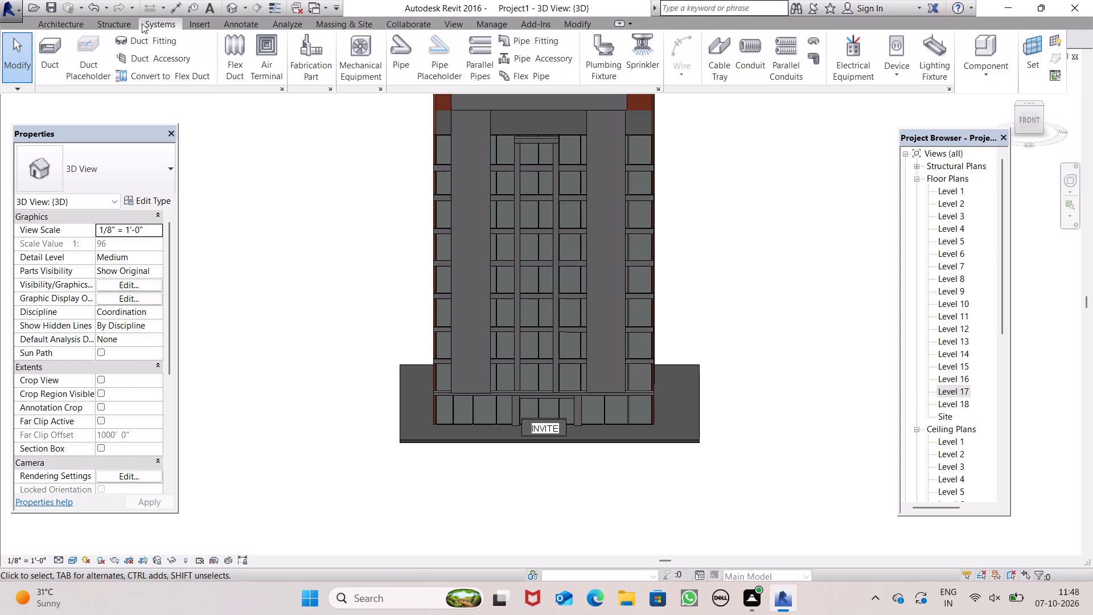
pyautogui.click(128, 23)
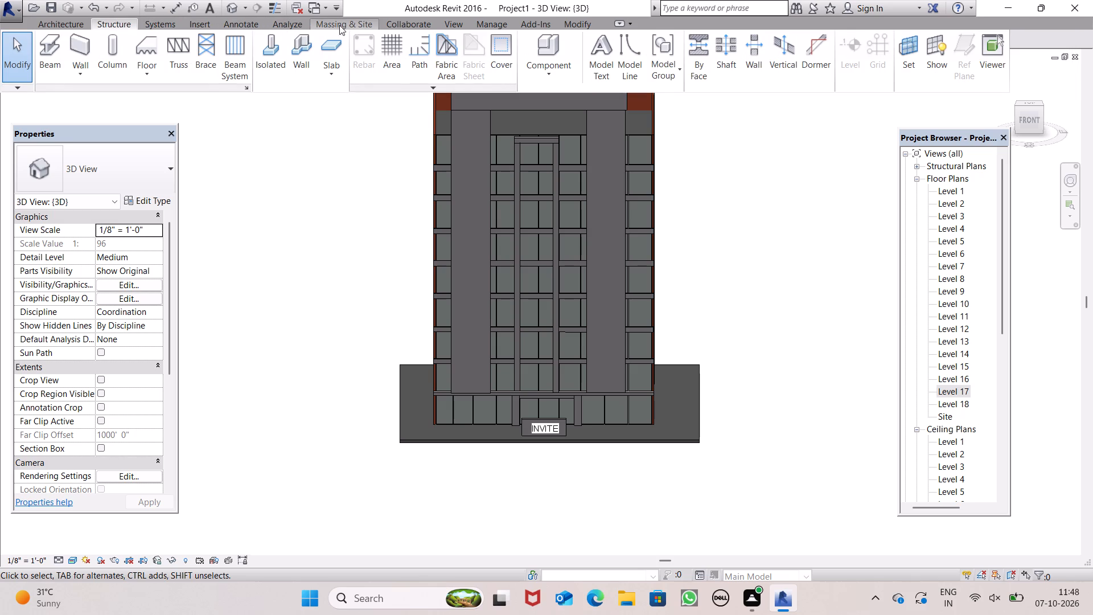
pyautogui.click(444, 26)
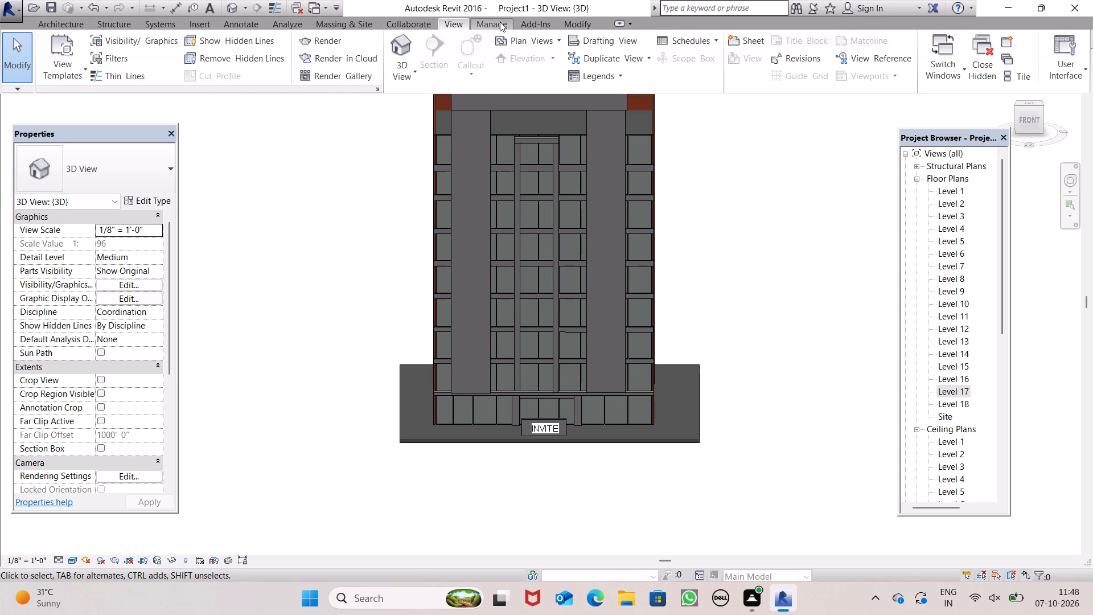
pyautogui.click(513, 22)
pyautogui.click(503, 26)
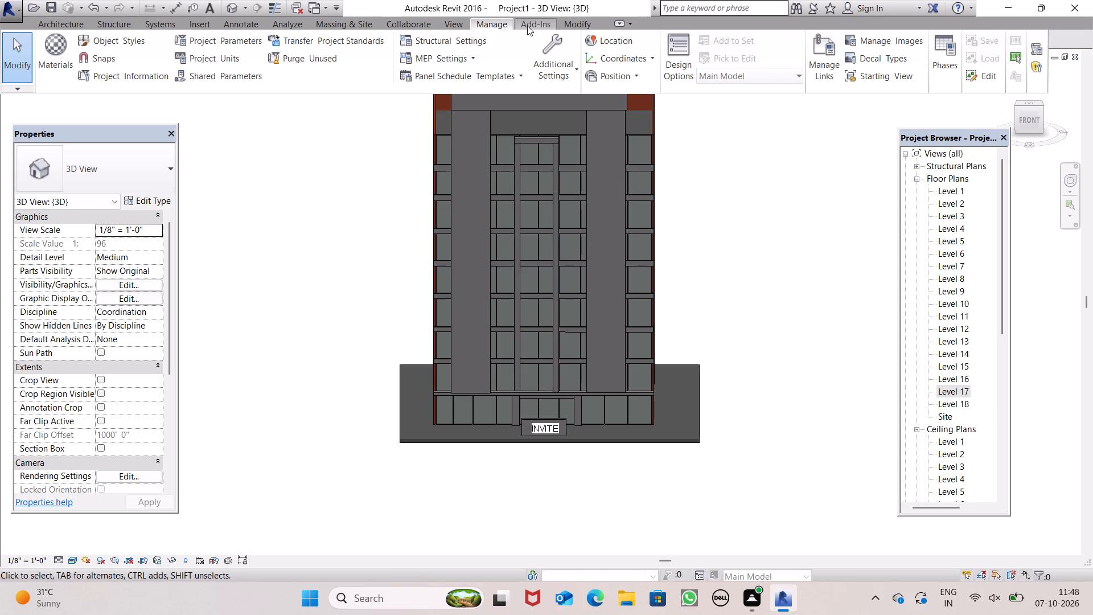
pyautogui.click(535, 26)
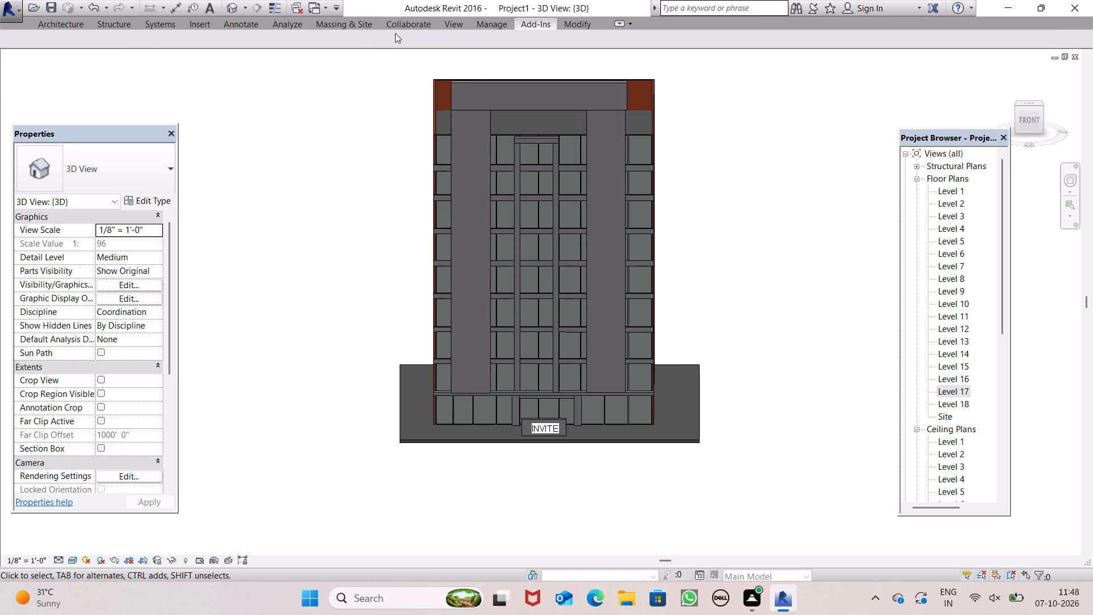
pyautogui.click(438, 24)
pyautogui.click(373, 25)
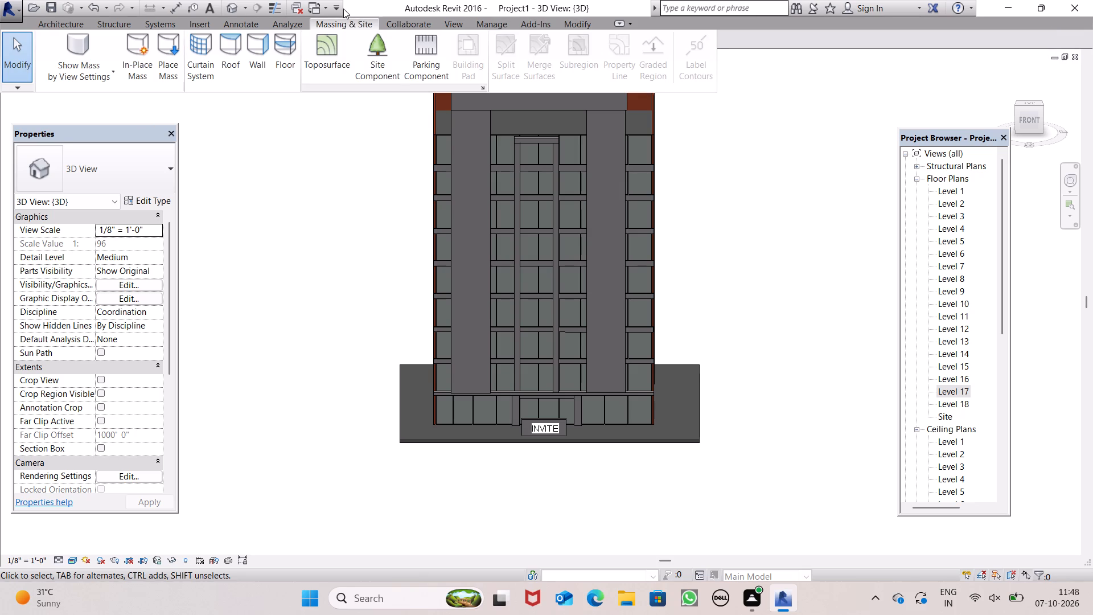
pyautogui.click(379, 47)
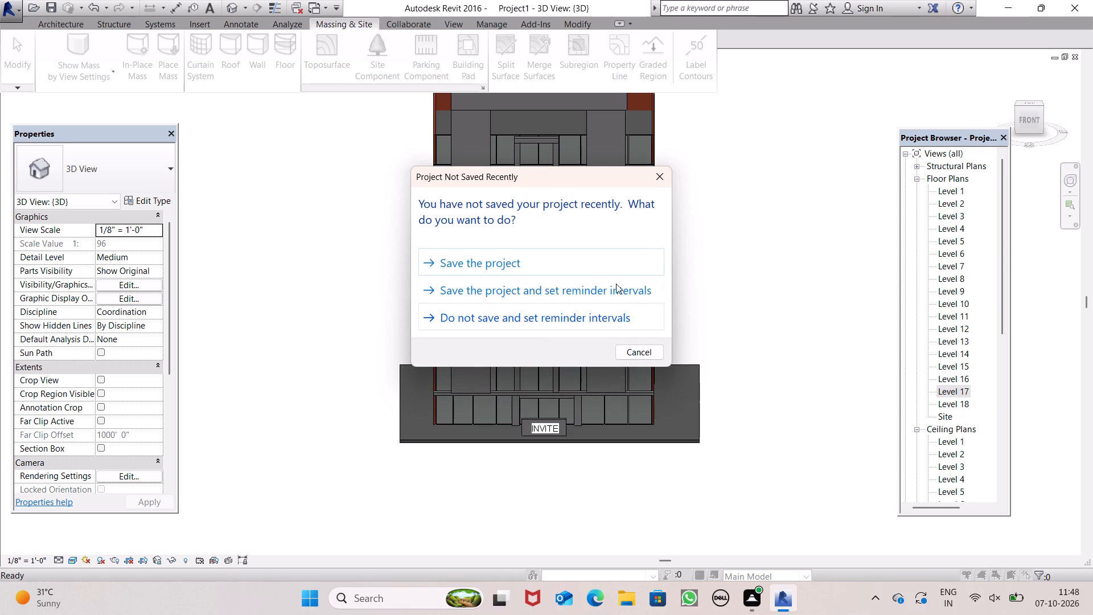
# Save the project in the Documents folder under the file name COMMERCIAL ELEVATION RVT.
pyautogui.click(598, 271)
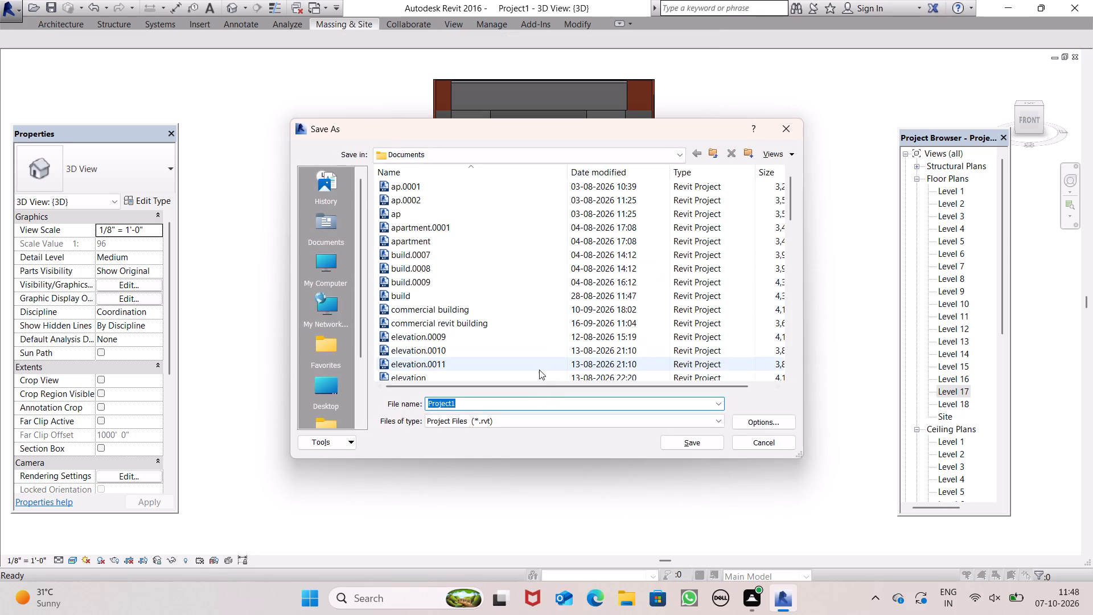
pyautogui.press('BackSpace')
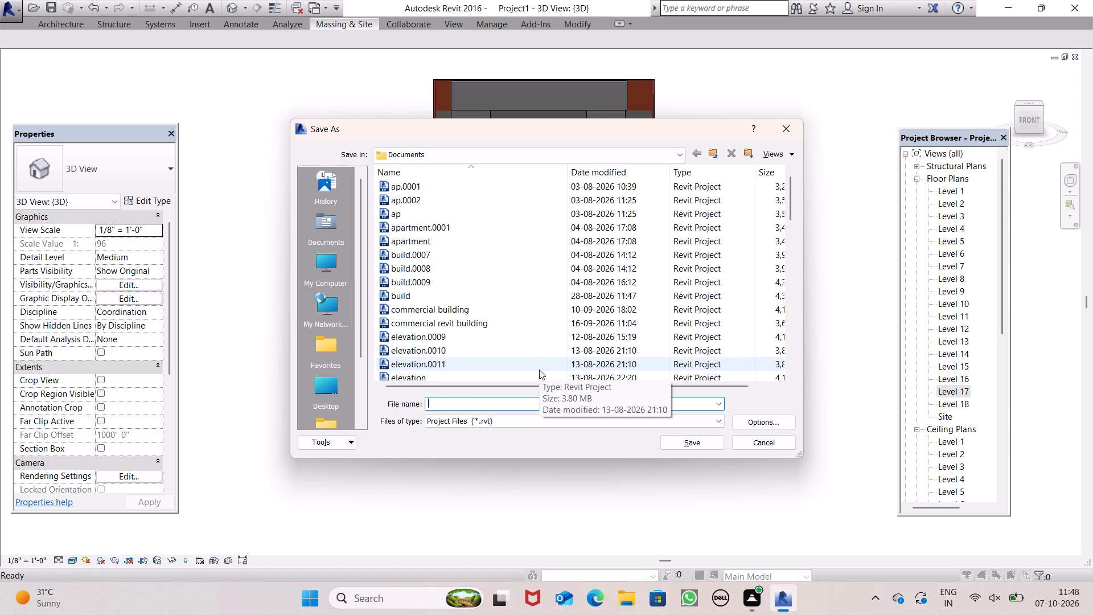
pyautogui.write('COMMER')
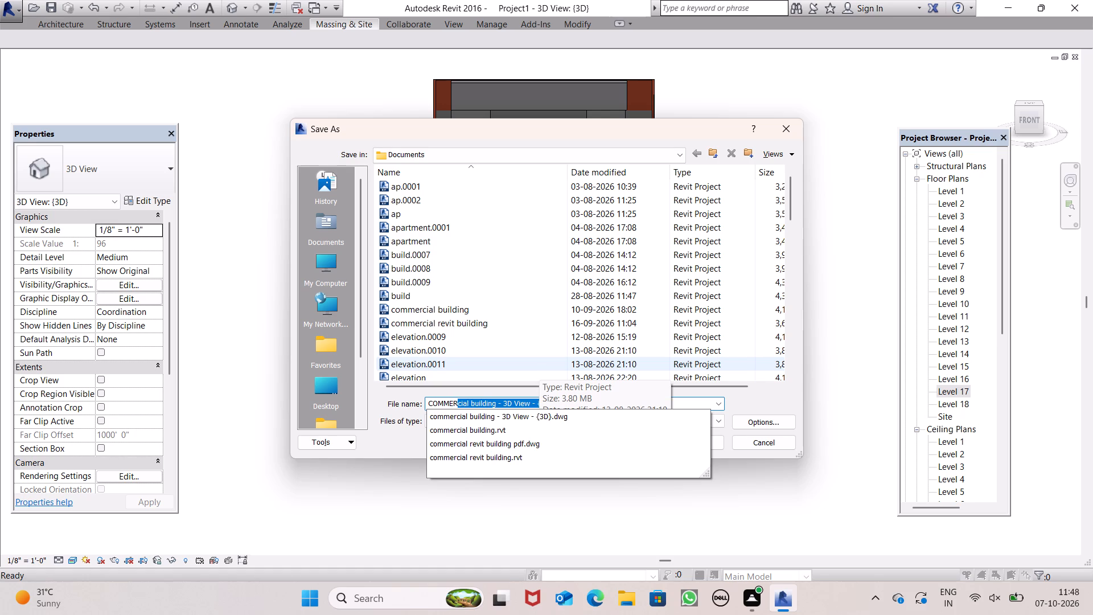
pyautogui.press('space')
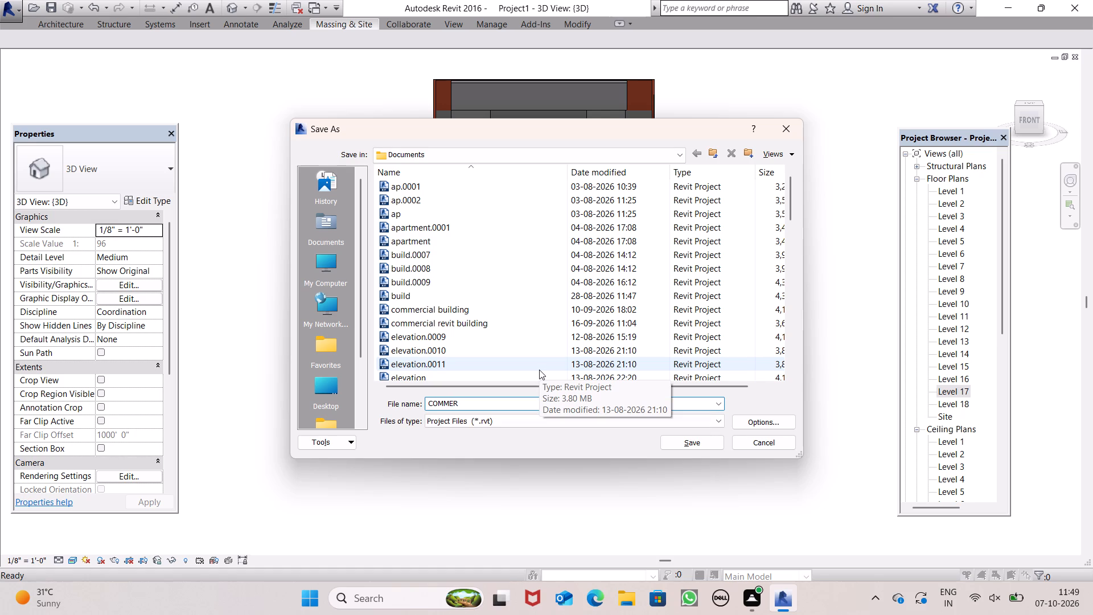
pyautogui.press('BackSpace')
pyautogui.press('BackSpace')
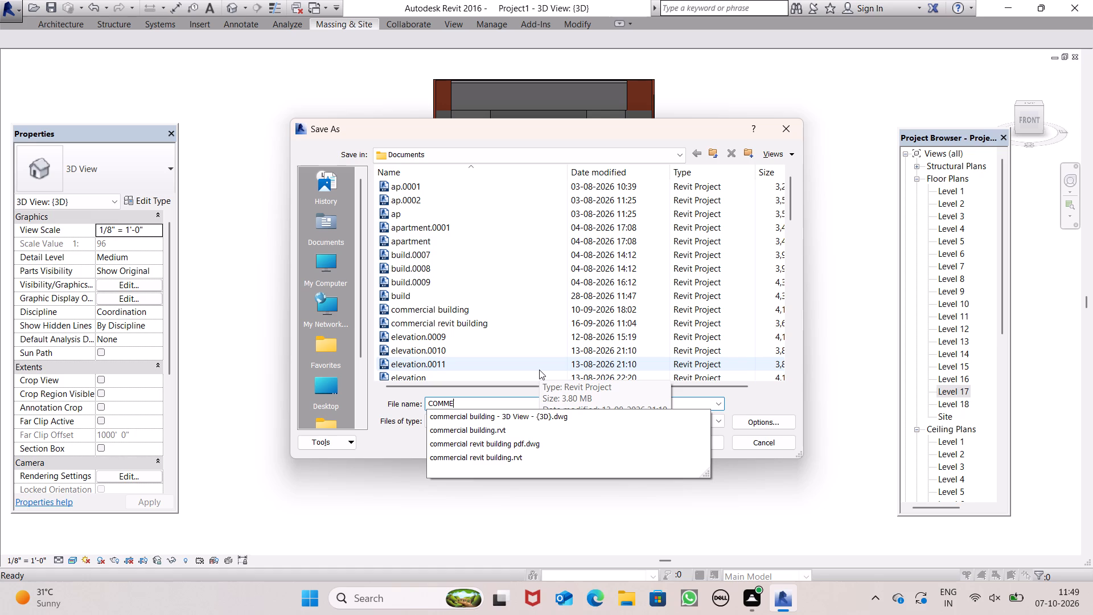
pyautogui.write('RCIAL')
pyautogui.press('space')
pyautogui.write('ELEV')
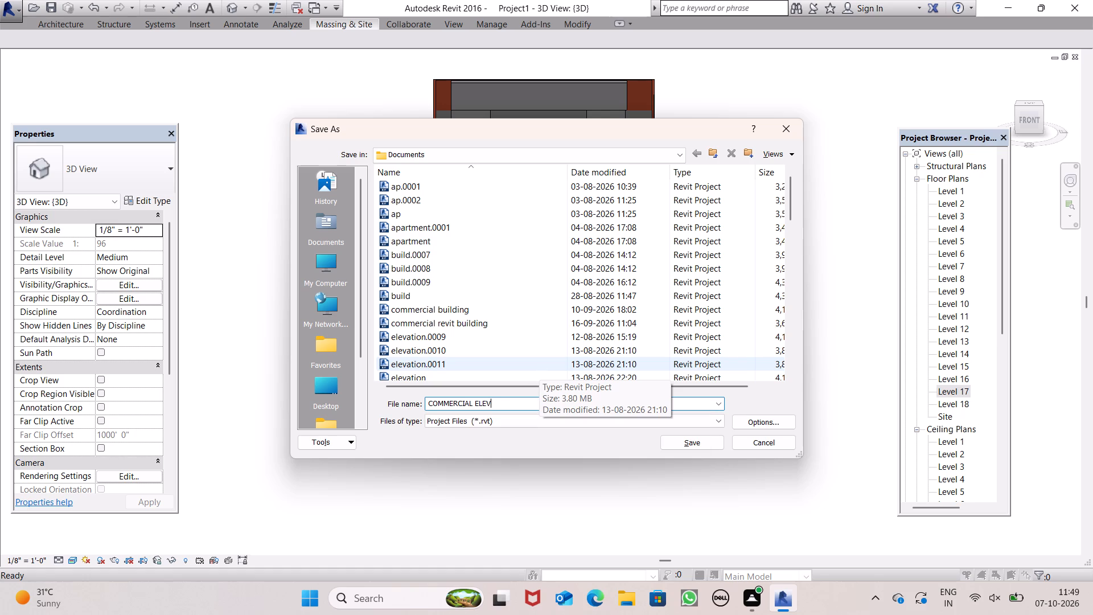
pyautogui.write('ATION RVT')
pyautogui.press('Return')
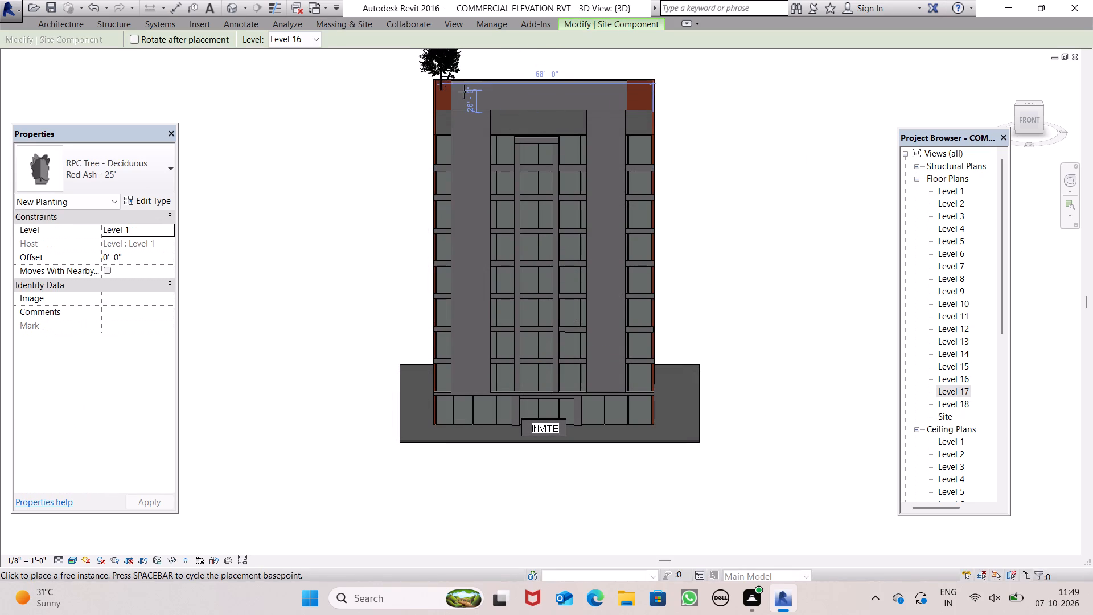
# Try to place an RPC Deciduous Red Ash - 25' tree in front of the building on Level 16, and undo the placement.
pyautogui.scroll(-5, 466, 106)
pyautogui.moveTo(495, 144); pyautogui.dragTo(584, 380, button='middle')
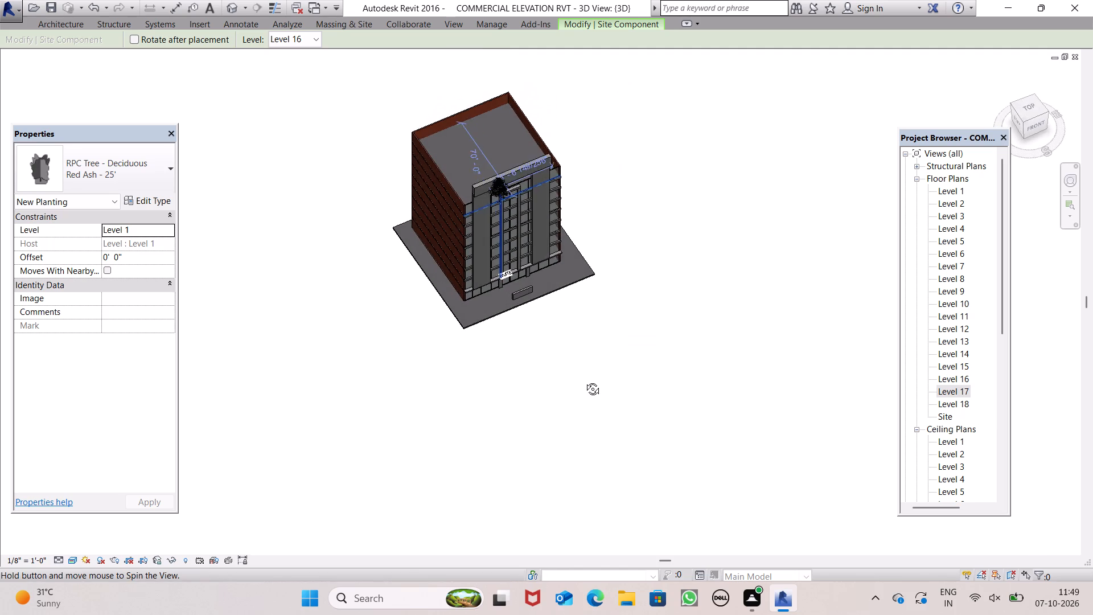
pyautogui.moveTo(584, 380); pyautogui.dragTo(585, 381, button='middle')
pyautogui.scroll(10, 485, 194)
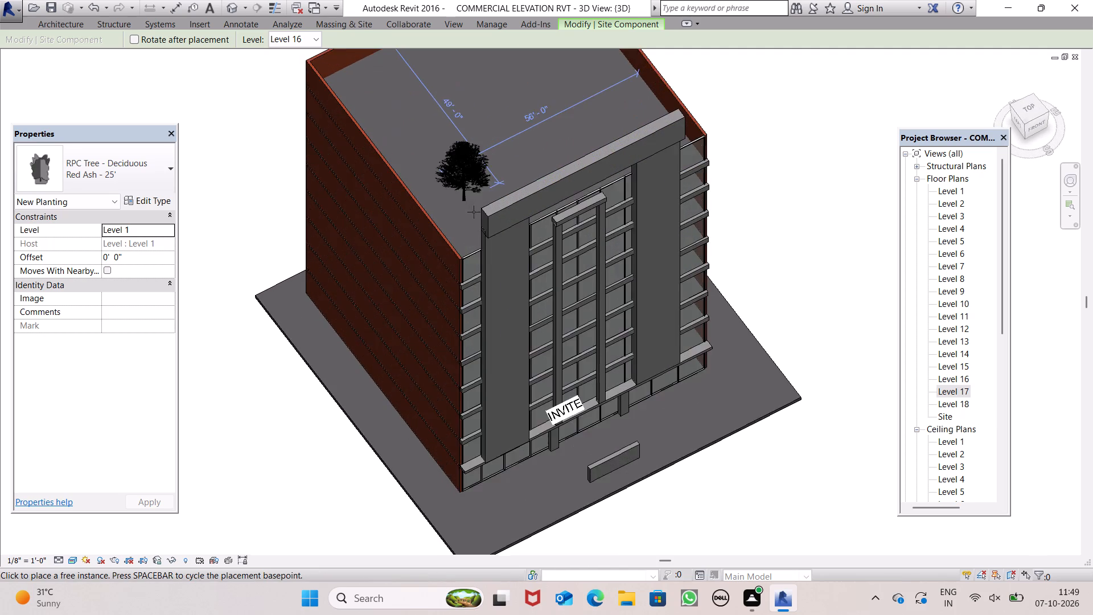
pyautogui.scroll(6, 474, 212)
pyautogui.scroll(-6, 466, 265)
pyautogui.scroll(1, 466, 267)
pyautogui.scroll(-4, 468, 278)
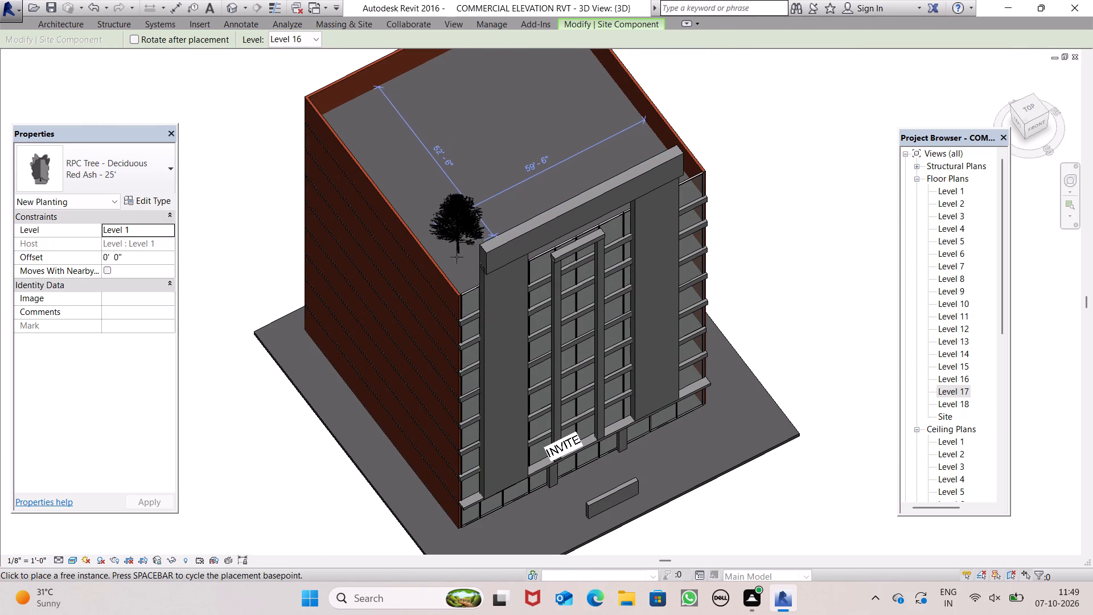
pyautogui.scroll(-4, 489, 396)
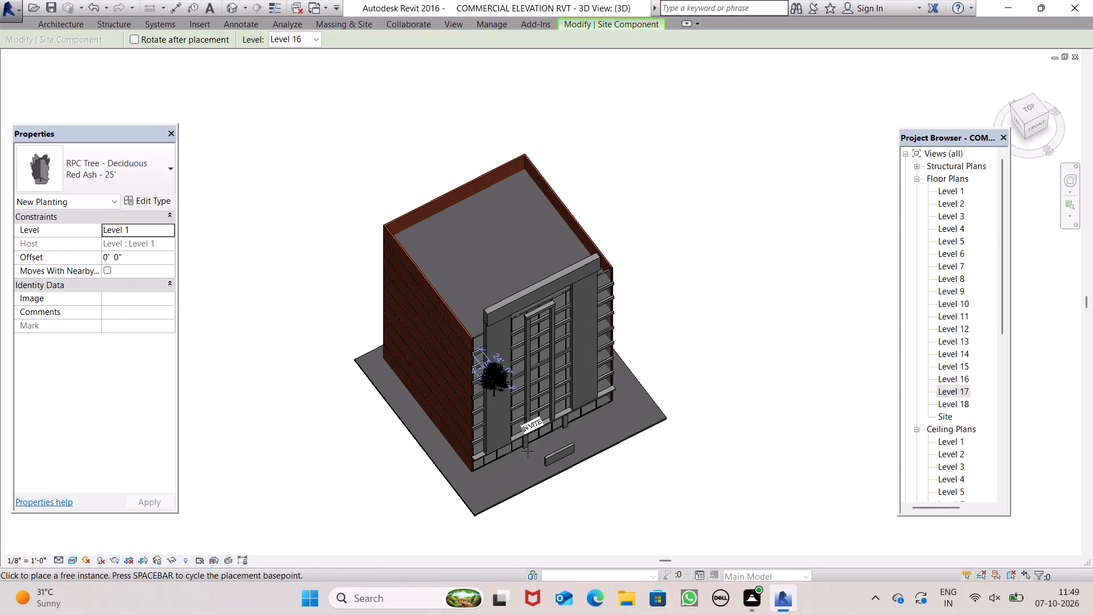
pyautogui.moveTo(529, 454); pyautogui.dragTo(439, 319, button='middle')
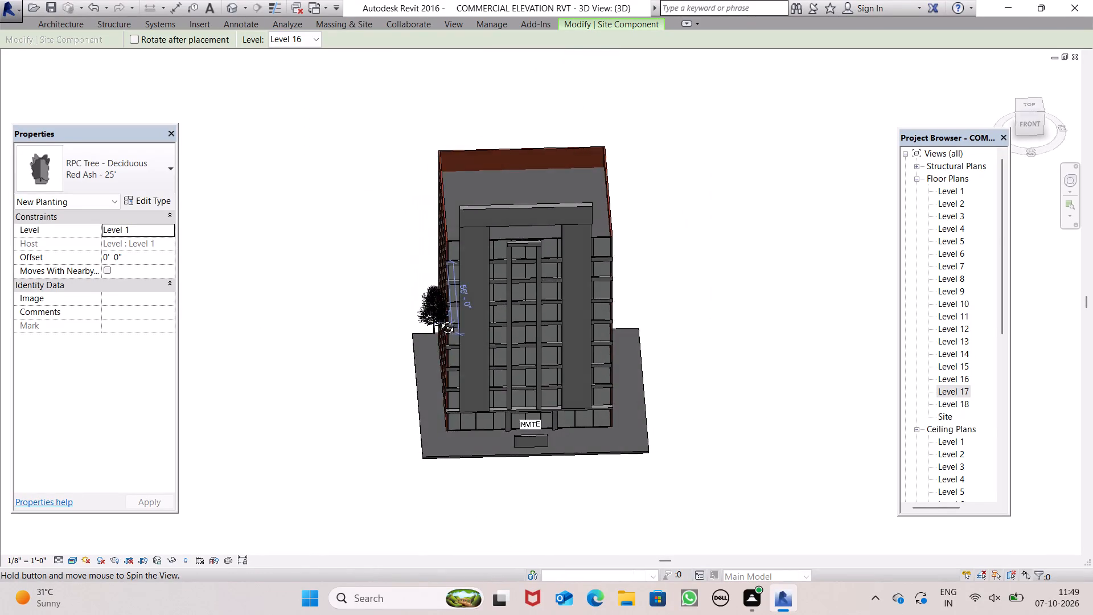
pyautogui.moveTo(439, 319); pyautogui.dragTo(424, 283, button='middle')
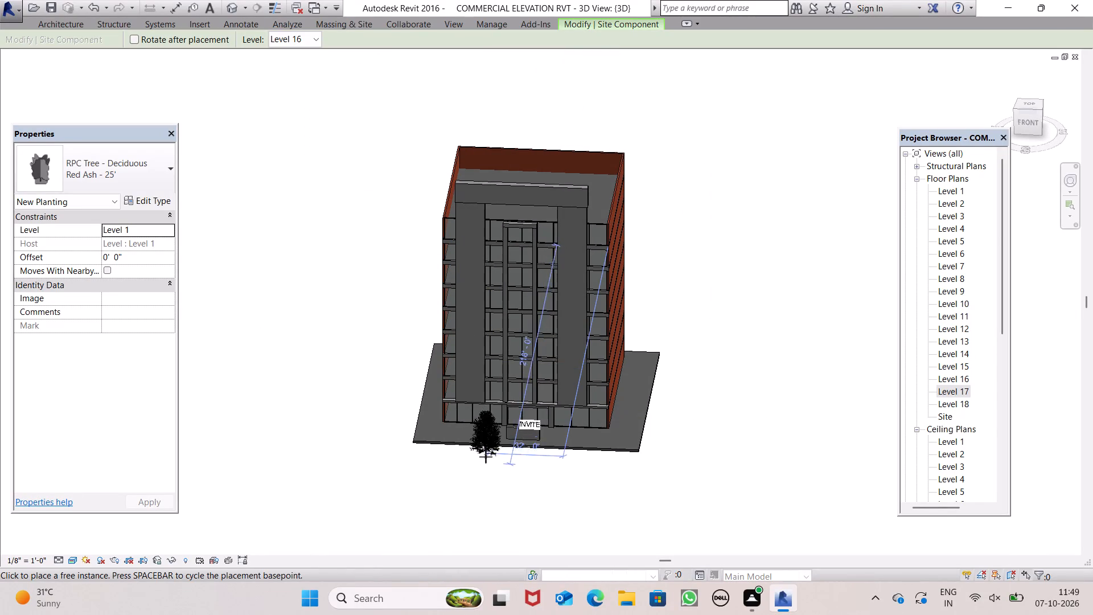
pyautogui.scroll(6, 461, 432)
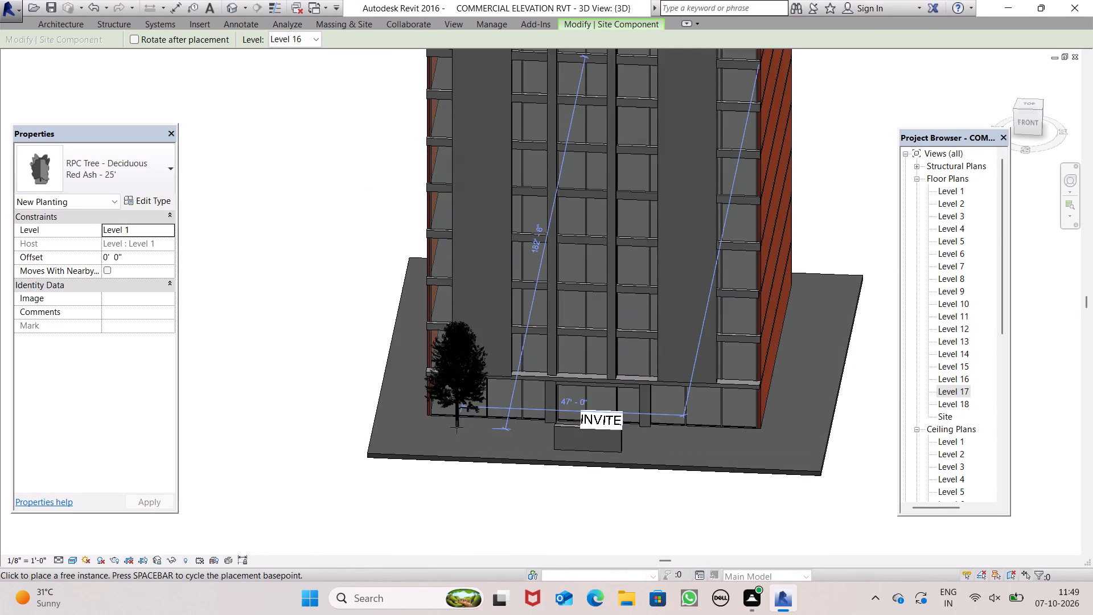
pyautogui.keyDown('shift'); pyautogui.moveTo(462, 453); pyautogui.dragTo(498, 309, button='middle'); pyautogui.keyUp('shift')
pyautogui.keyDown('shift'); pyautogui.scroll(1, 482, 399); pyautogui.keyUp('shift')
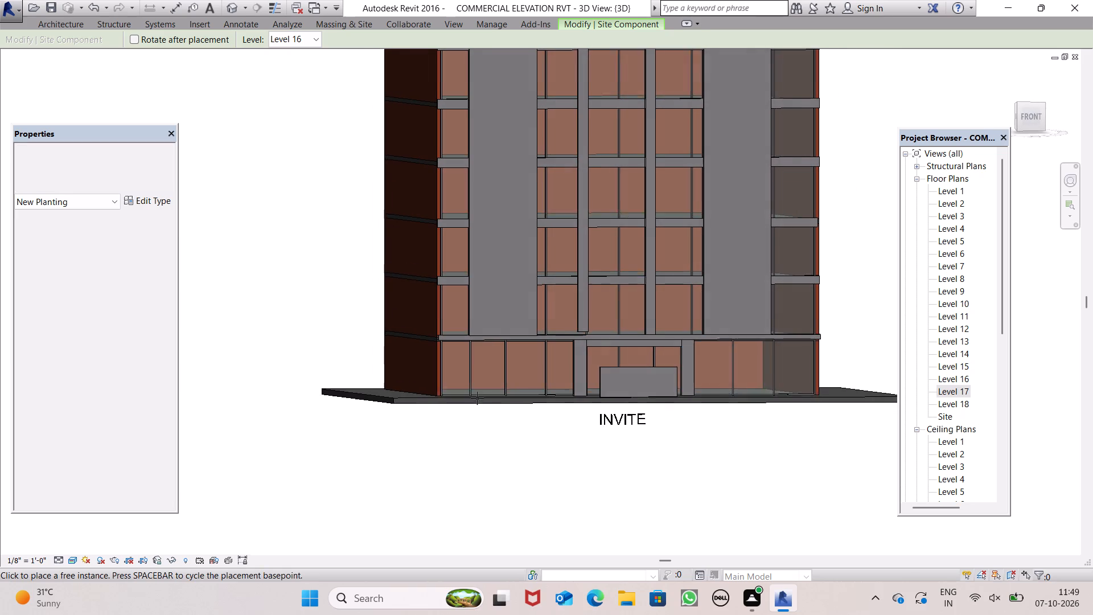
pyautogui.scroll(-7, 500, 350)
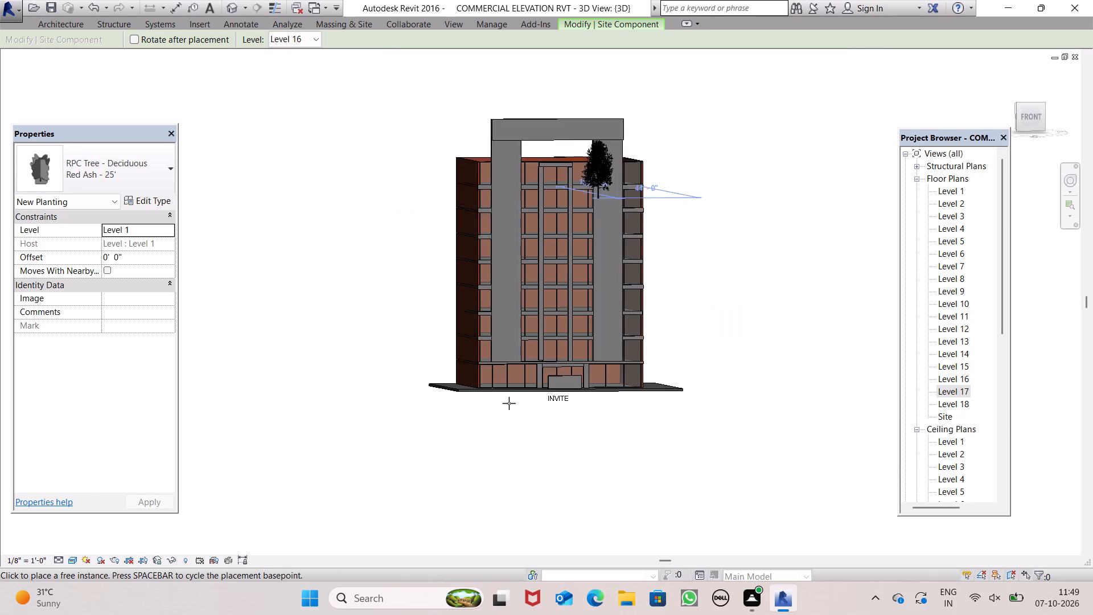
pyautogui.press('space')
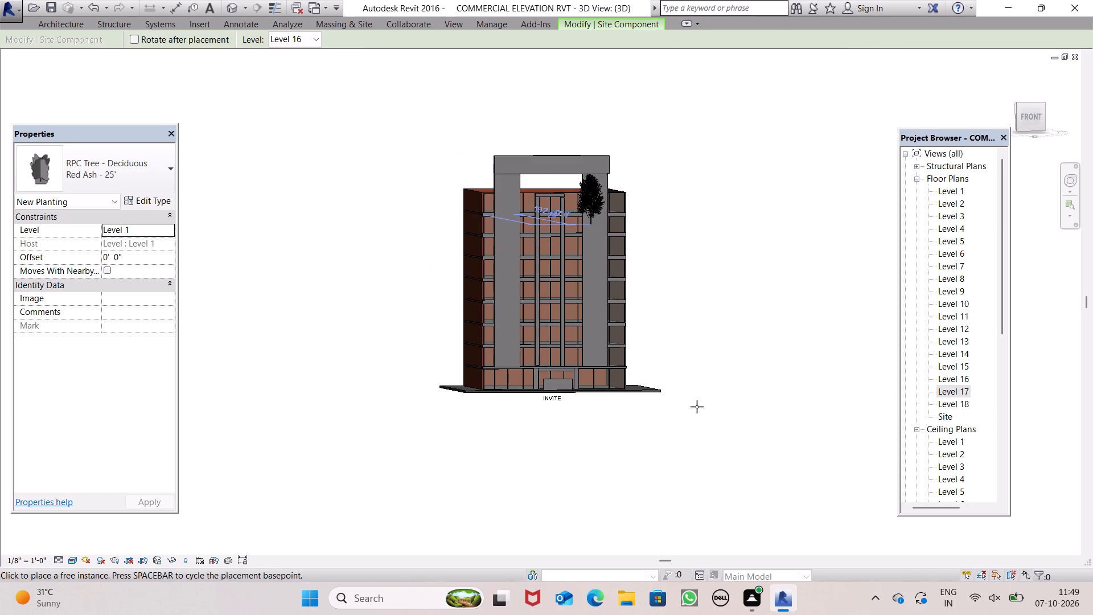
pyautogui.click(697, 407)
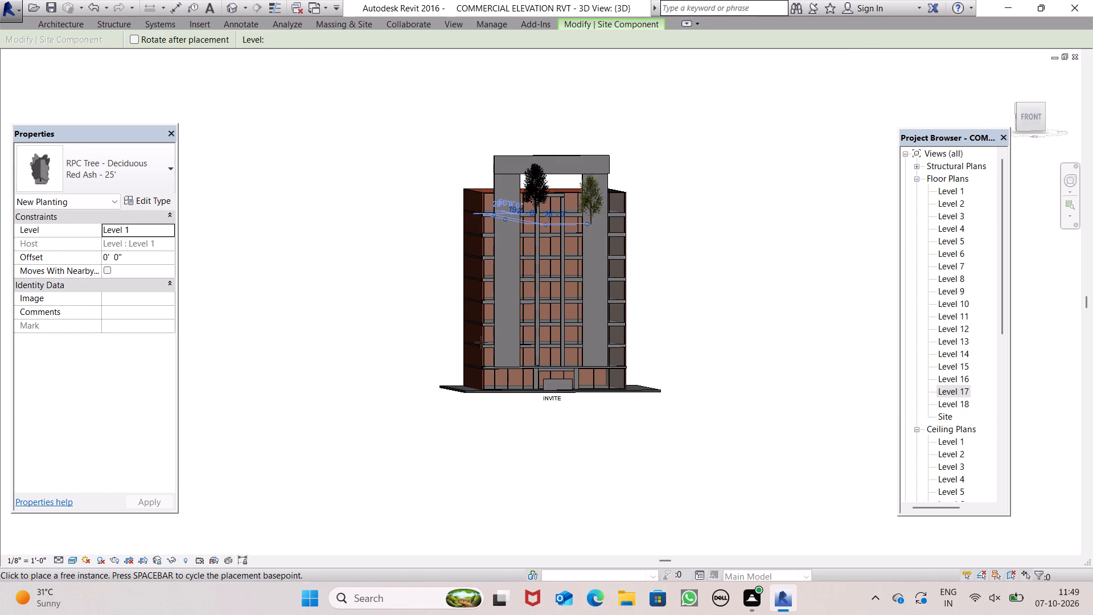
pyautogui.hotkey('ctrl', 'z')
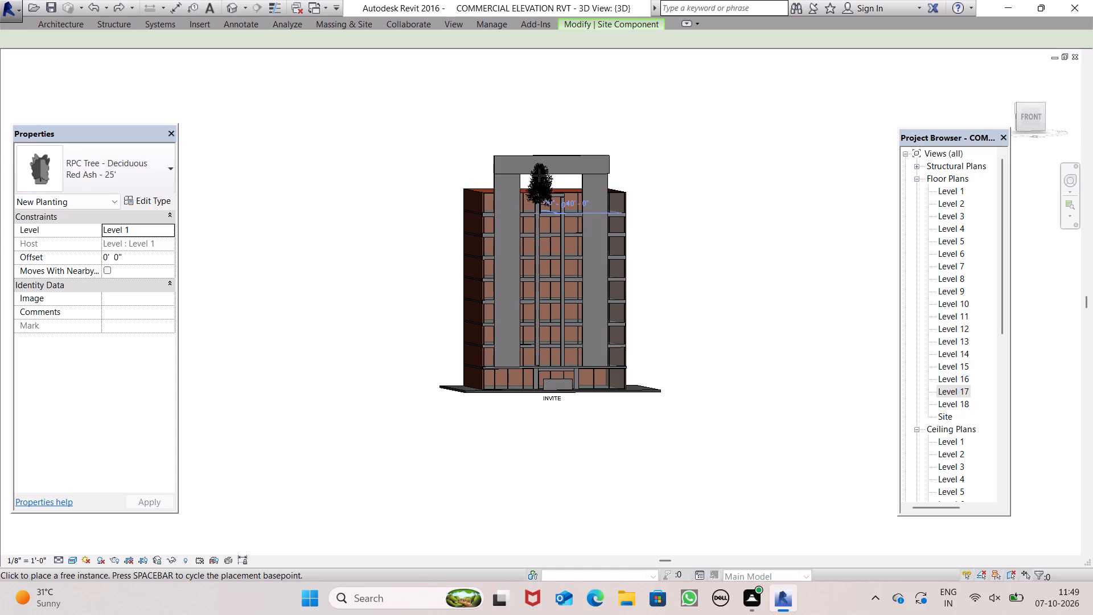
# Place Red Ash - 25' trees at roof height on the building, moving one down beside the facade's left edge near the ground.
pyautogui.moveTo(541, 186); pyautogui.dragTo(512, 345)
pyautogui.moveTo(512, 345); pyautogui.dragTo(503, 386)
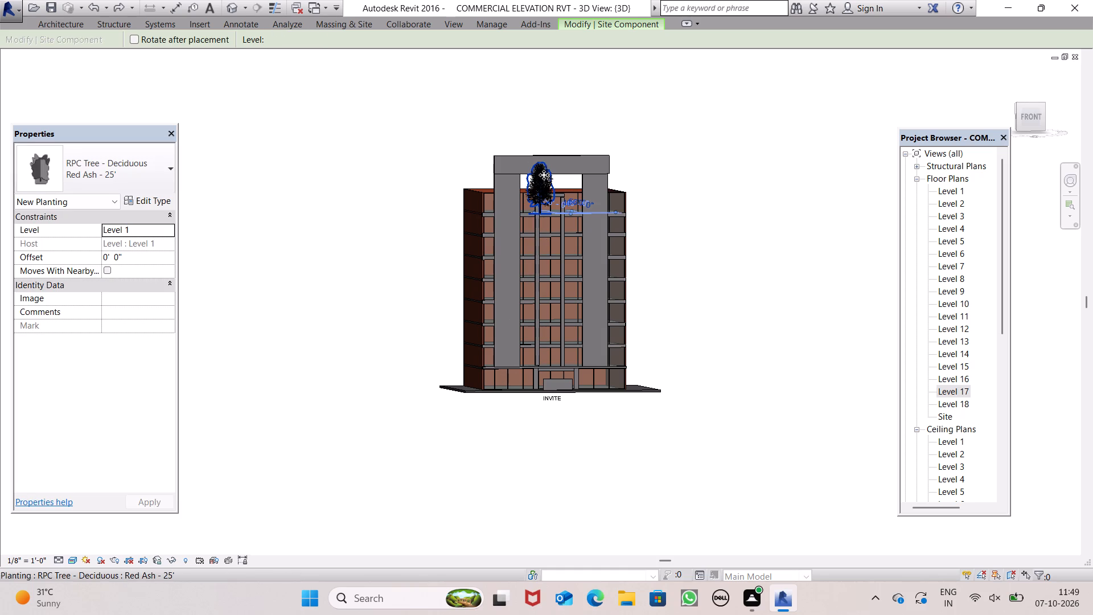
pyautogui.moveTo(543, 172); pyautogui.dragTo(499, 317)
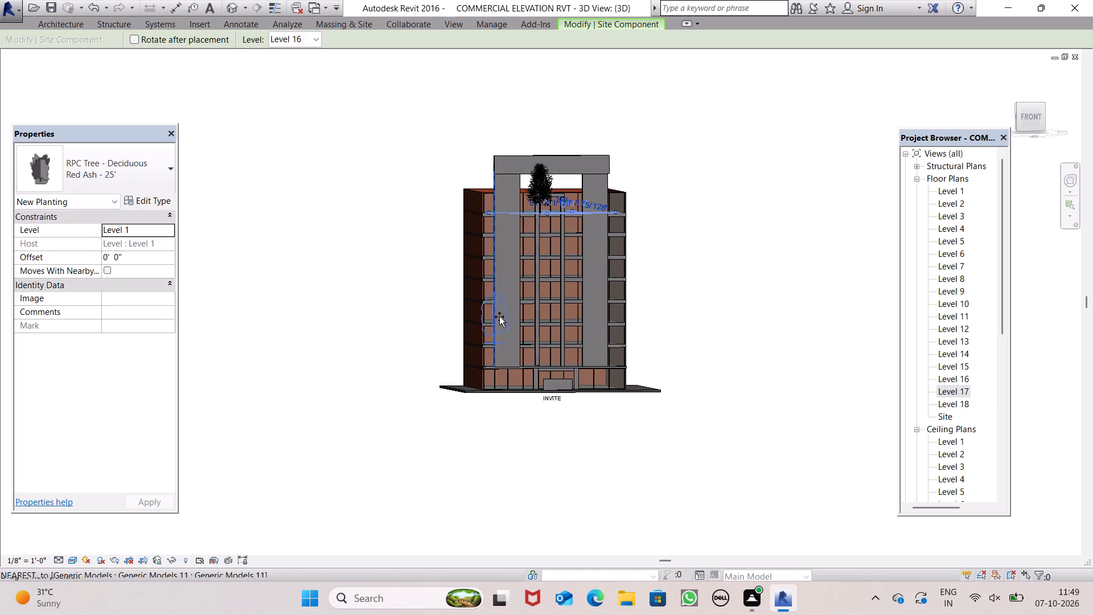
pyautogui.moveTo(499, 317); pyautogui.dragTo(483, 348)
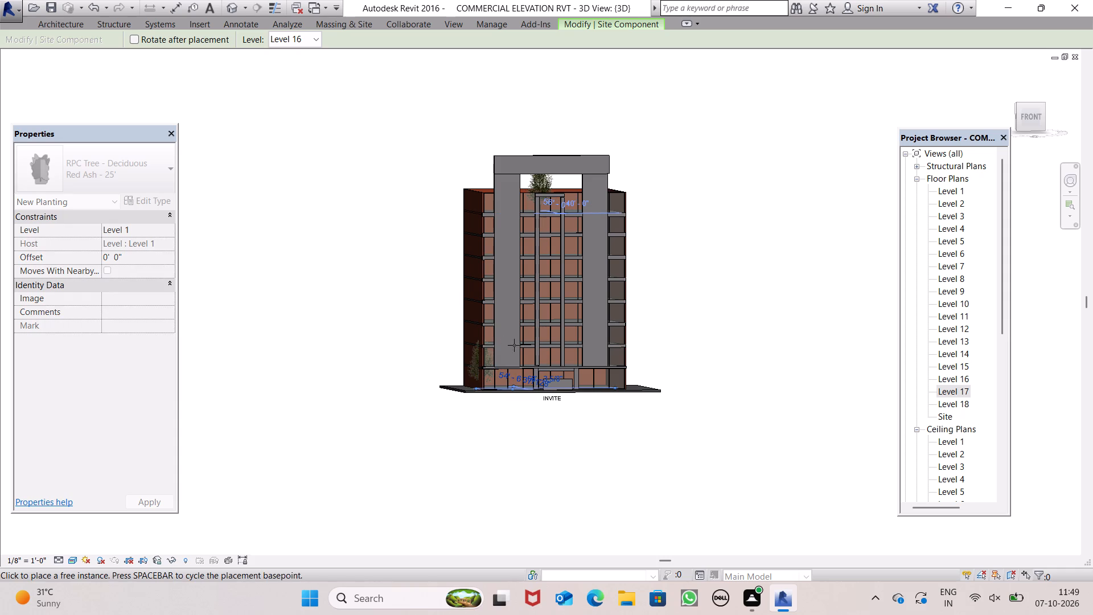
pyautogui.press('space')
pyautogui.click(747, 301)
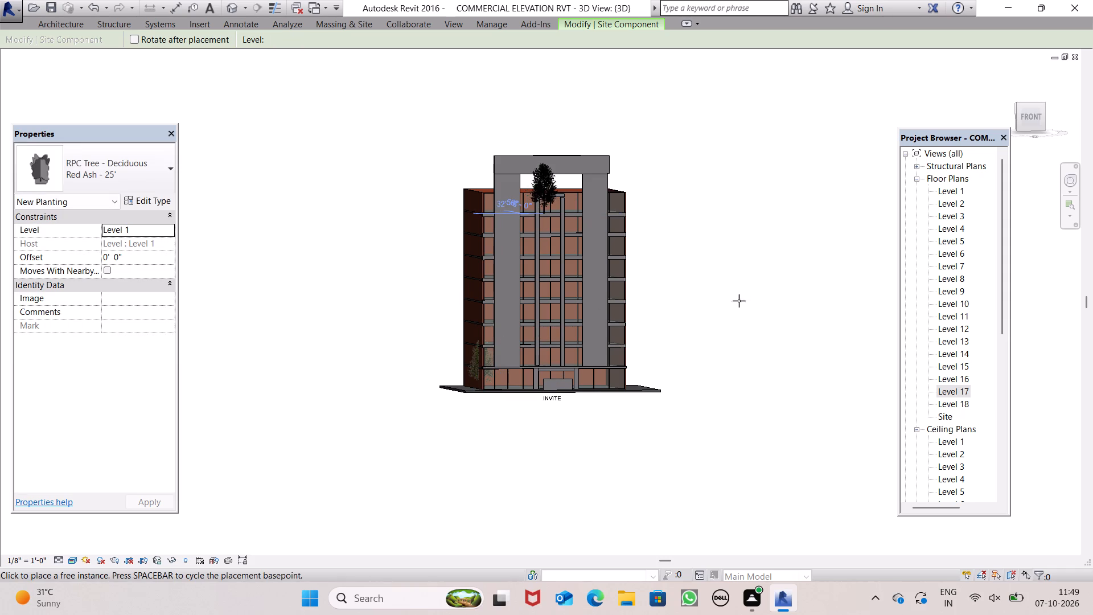
# Place another Red Ash - 25' tree over the base slab's front-left corner, and end the Site Component command.
pyautogui.keyDown('shift'); pyautogui.moveTo(722, 294); pyautogui.dragTo(745, 436, button='middle'); pyautogui.keyUp('shift')
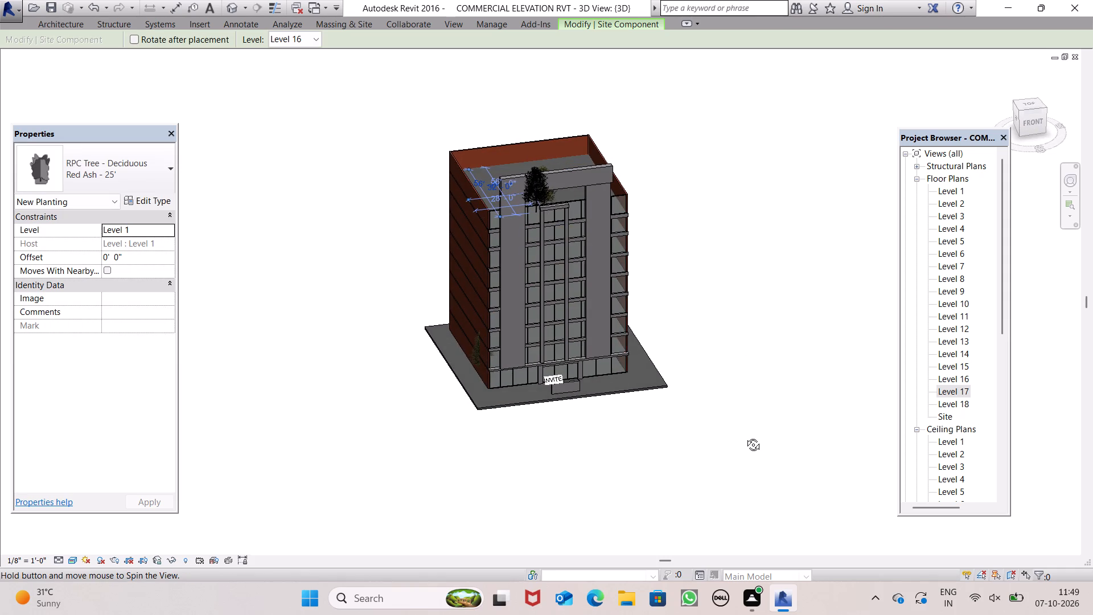
pyautogui.keyDown('shift'); pyautogui.moveTo(745, 436); pyautogui.dragTo(741, 425, button='middle'); pyautogui.keyUp('shift')
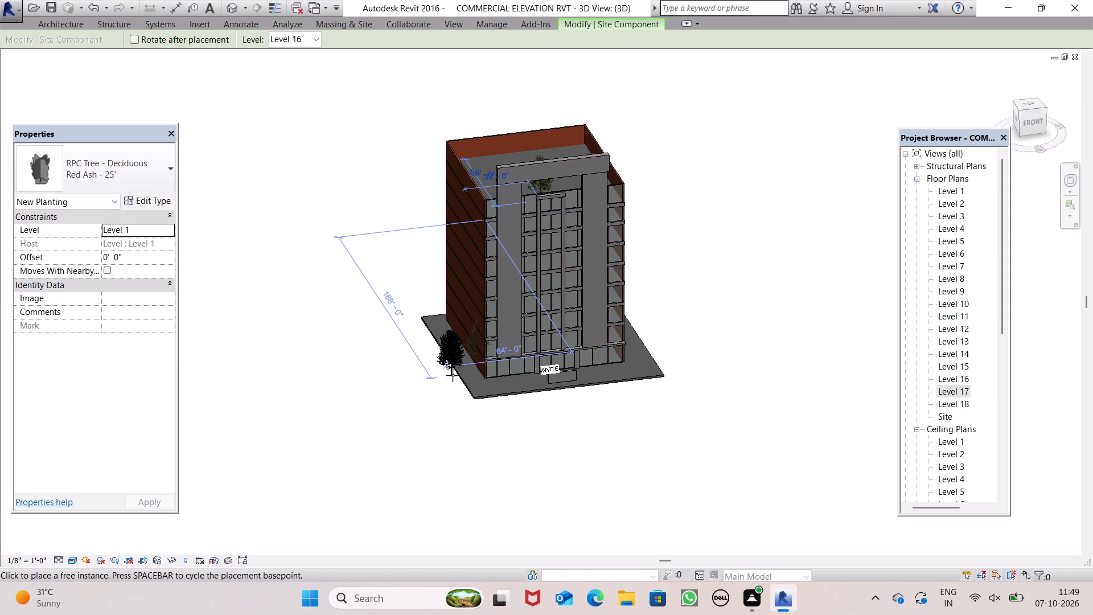
pyautogui.click(486, 397)
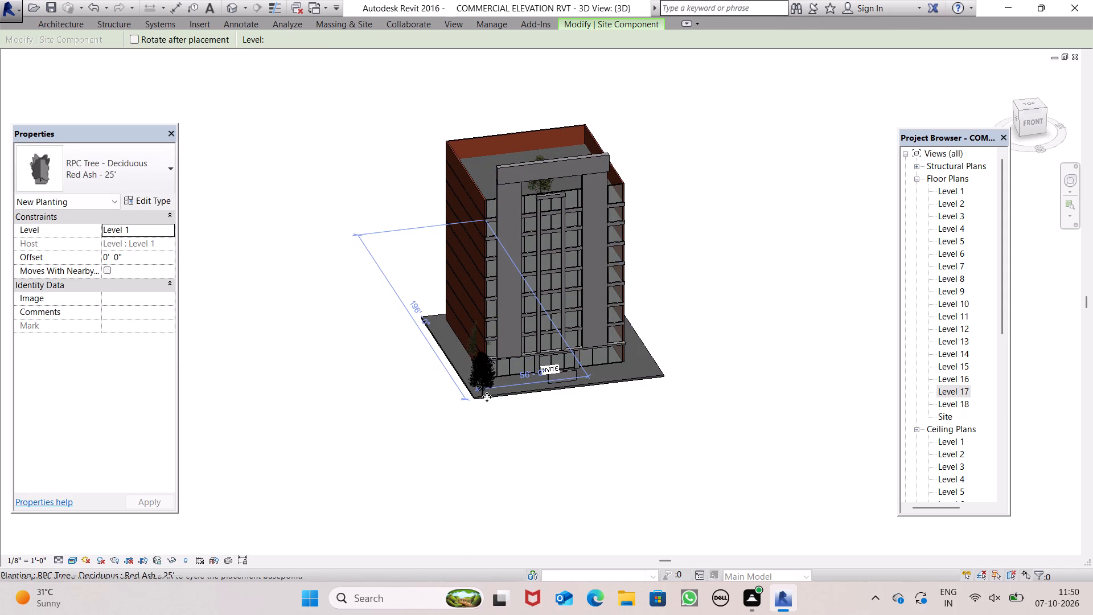
pyautogui.press('Escape')
pyautogui.press('Escape')
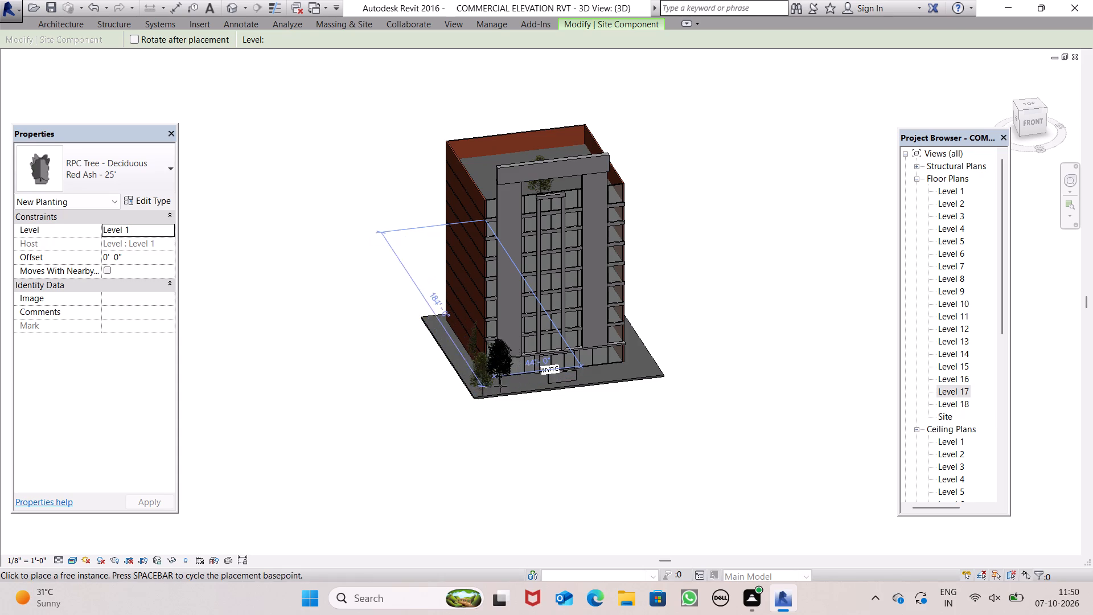
pyautogui.press('Escape')
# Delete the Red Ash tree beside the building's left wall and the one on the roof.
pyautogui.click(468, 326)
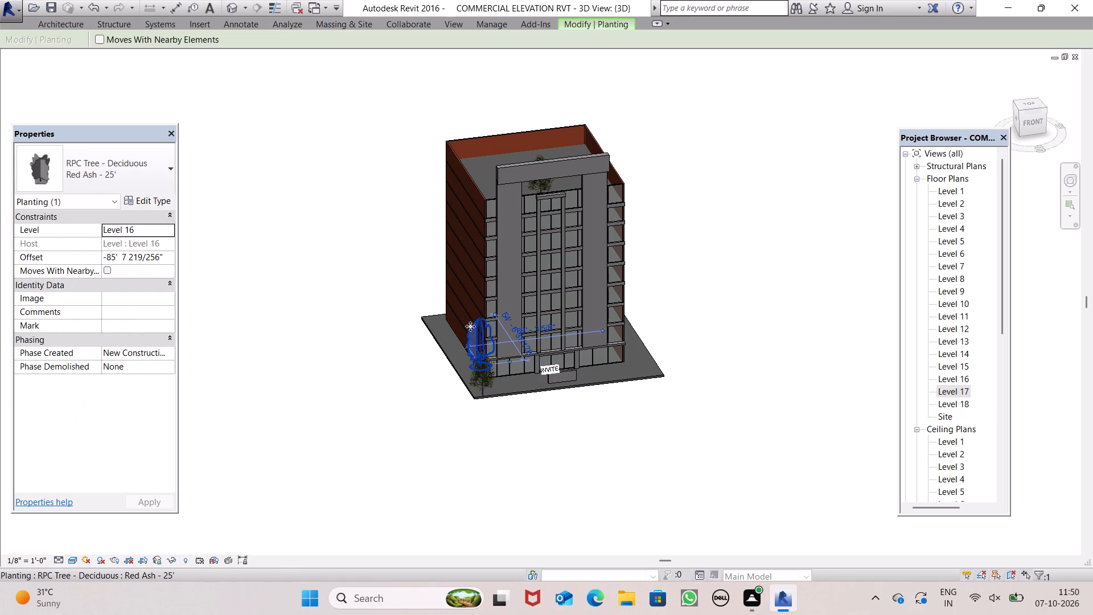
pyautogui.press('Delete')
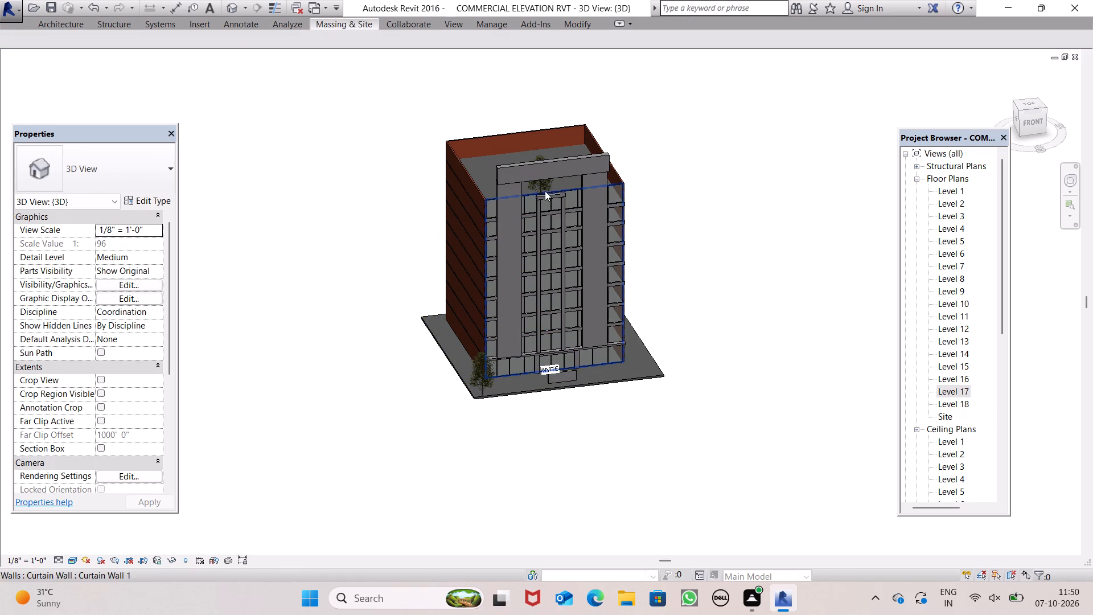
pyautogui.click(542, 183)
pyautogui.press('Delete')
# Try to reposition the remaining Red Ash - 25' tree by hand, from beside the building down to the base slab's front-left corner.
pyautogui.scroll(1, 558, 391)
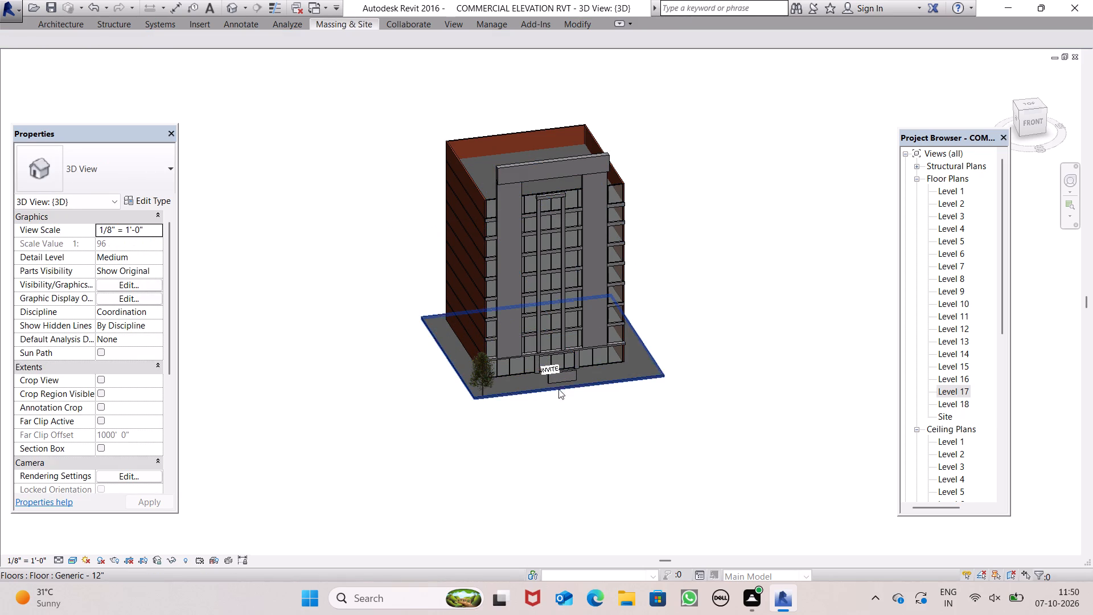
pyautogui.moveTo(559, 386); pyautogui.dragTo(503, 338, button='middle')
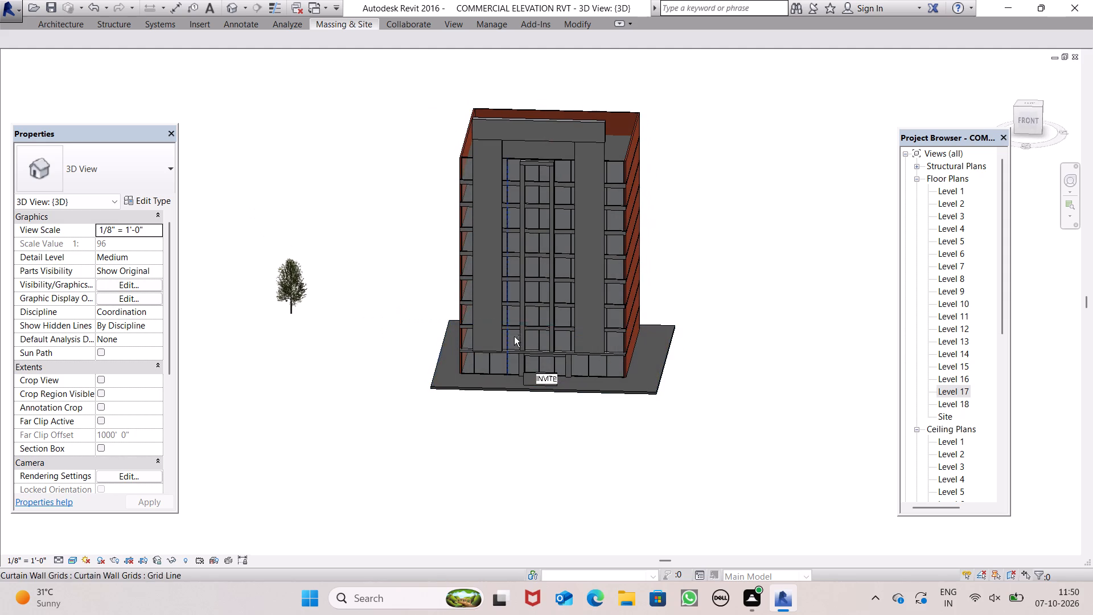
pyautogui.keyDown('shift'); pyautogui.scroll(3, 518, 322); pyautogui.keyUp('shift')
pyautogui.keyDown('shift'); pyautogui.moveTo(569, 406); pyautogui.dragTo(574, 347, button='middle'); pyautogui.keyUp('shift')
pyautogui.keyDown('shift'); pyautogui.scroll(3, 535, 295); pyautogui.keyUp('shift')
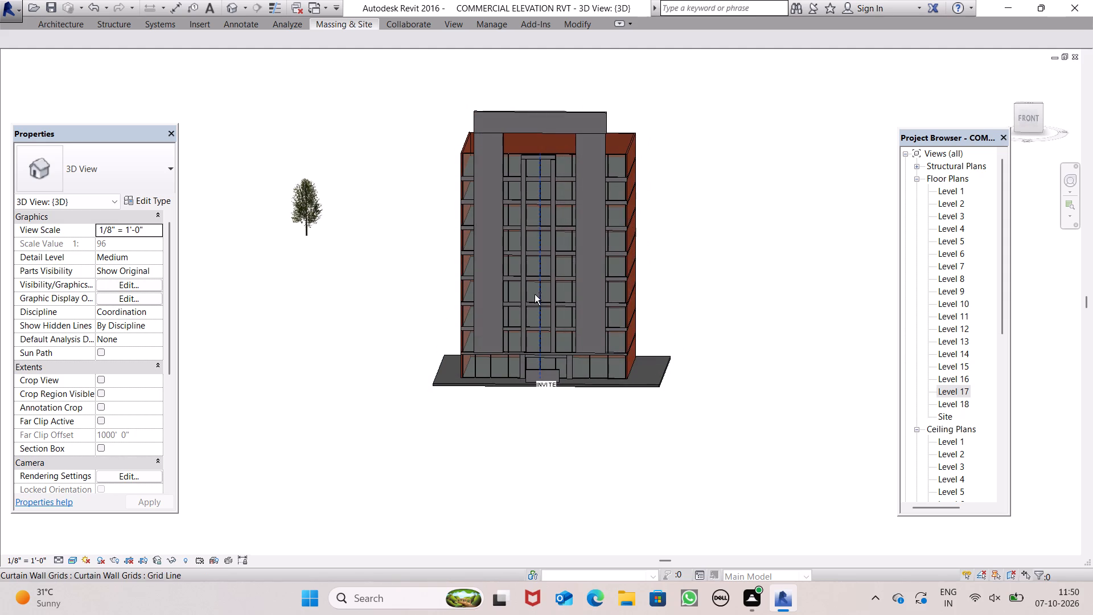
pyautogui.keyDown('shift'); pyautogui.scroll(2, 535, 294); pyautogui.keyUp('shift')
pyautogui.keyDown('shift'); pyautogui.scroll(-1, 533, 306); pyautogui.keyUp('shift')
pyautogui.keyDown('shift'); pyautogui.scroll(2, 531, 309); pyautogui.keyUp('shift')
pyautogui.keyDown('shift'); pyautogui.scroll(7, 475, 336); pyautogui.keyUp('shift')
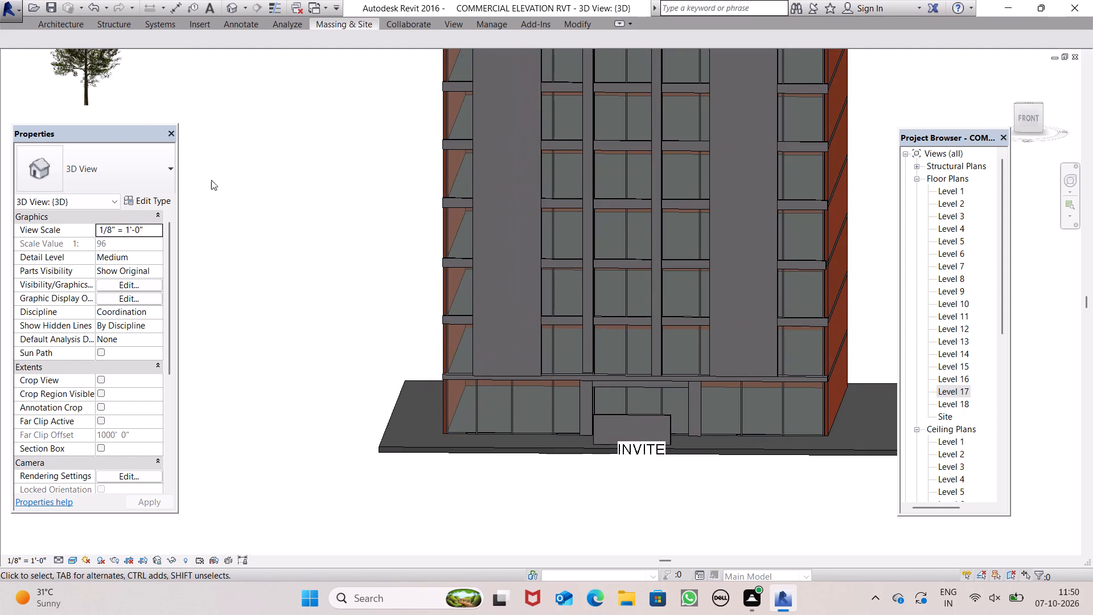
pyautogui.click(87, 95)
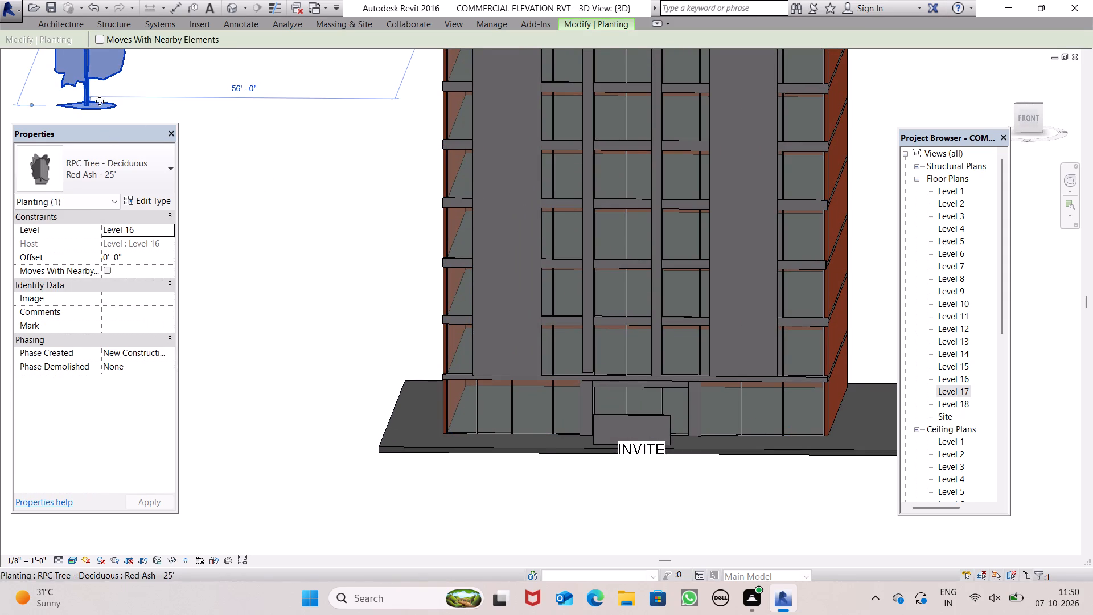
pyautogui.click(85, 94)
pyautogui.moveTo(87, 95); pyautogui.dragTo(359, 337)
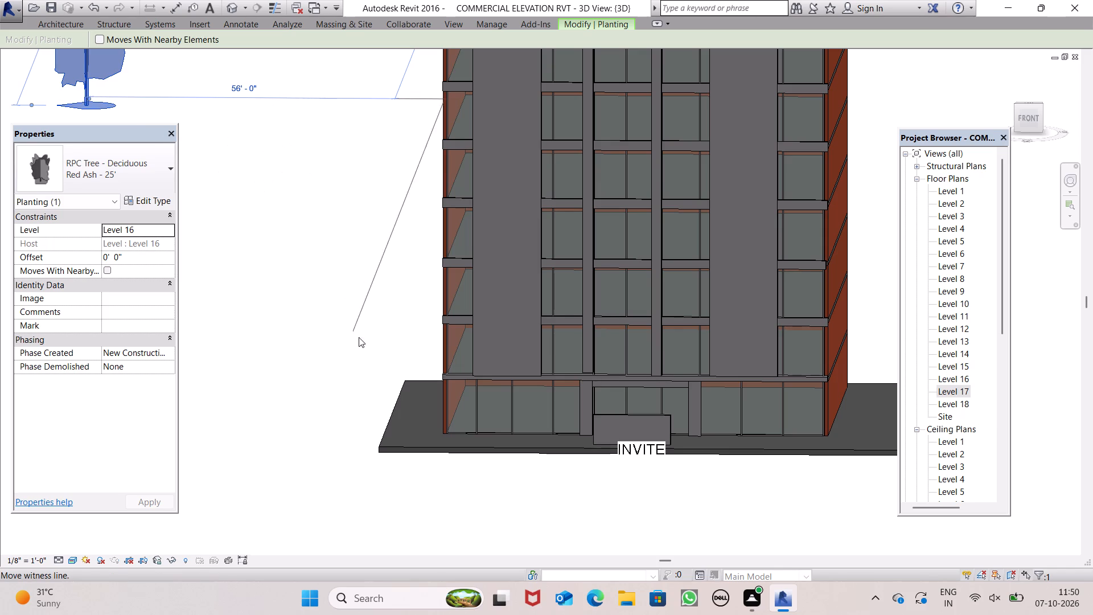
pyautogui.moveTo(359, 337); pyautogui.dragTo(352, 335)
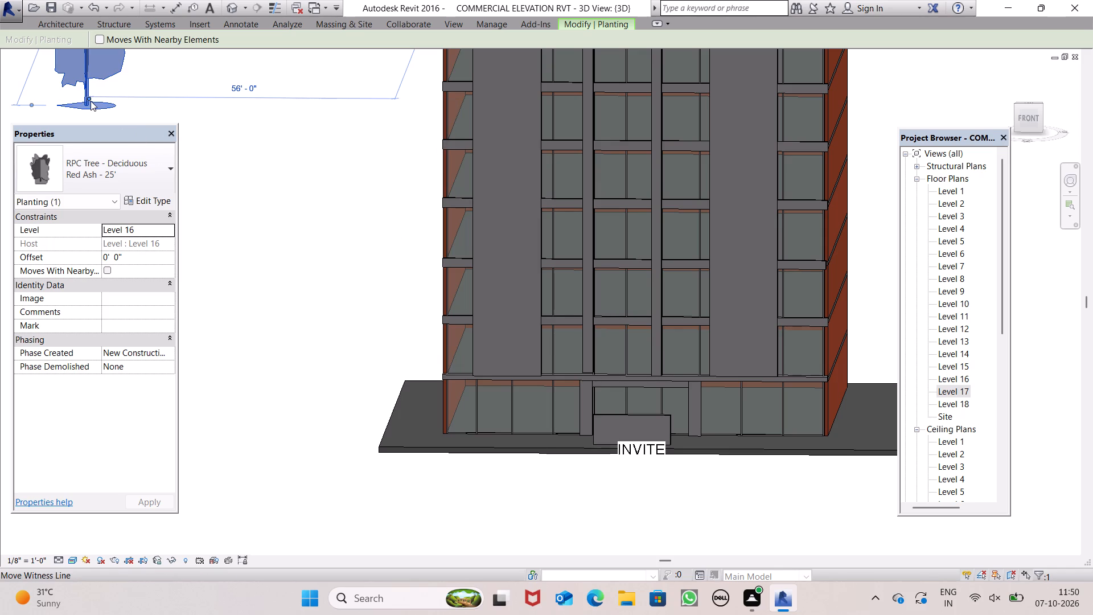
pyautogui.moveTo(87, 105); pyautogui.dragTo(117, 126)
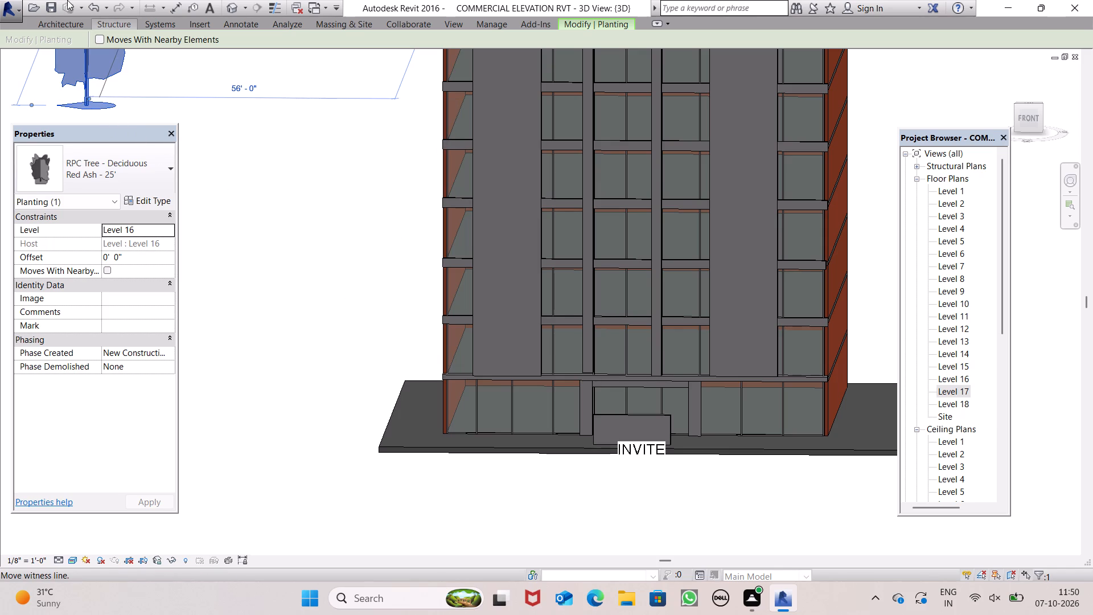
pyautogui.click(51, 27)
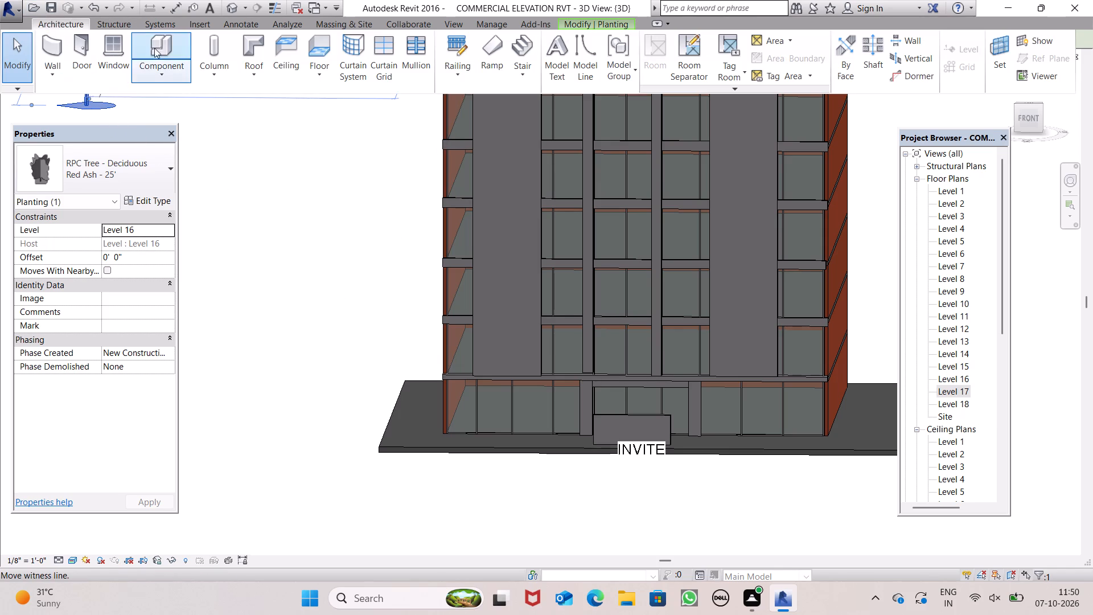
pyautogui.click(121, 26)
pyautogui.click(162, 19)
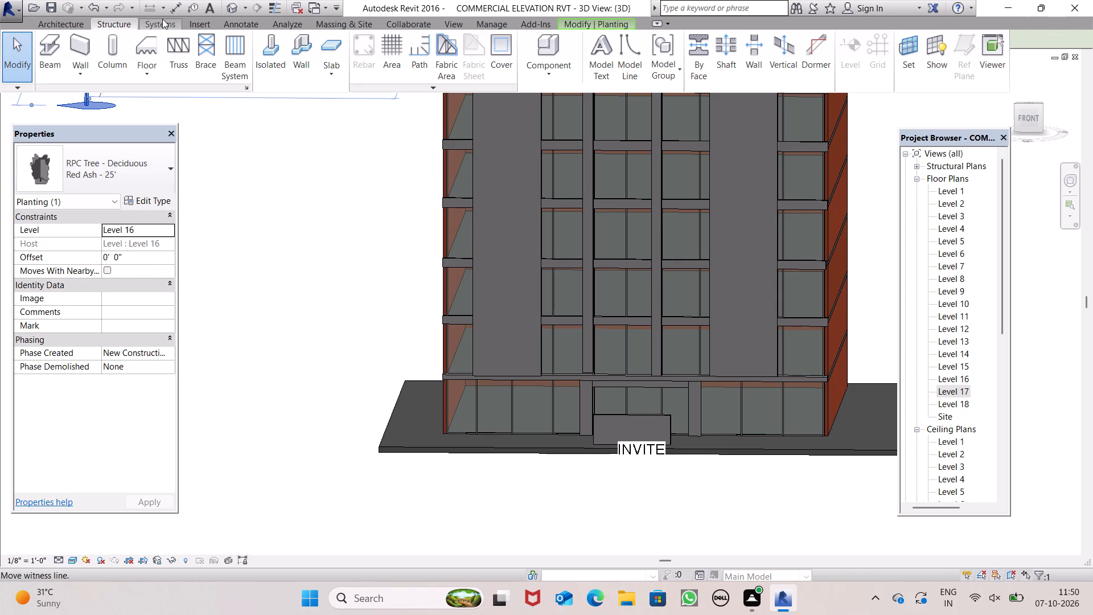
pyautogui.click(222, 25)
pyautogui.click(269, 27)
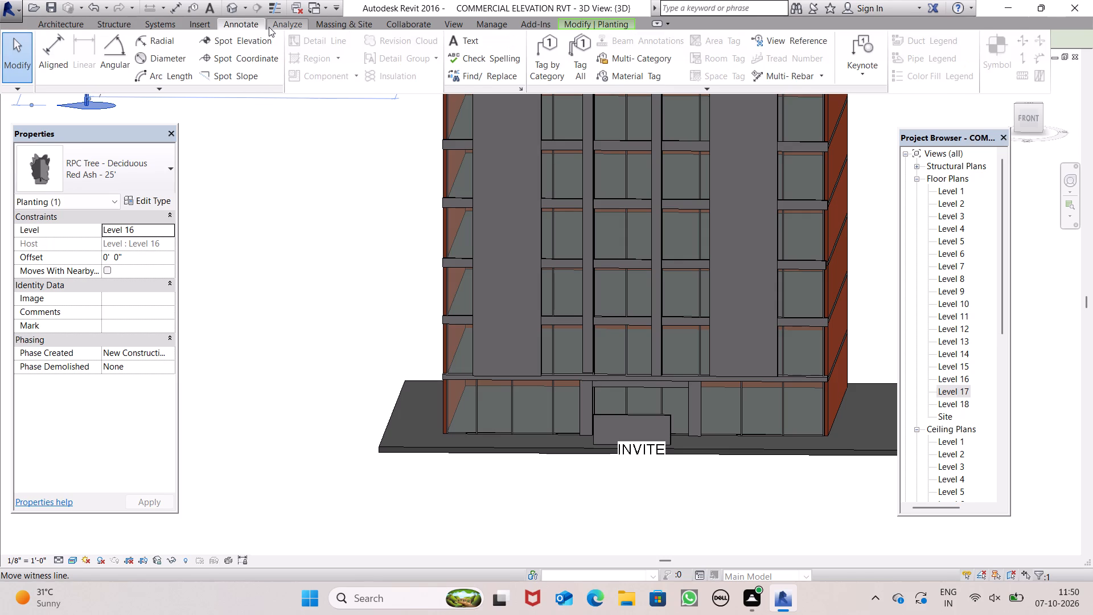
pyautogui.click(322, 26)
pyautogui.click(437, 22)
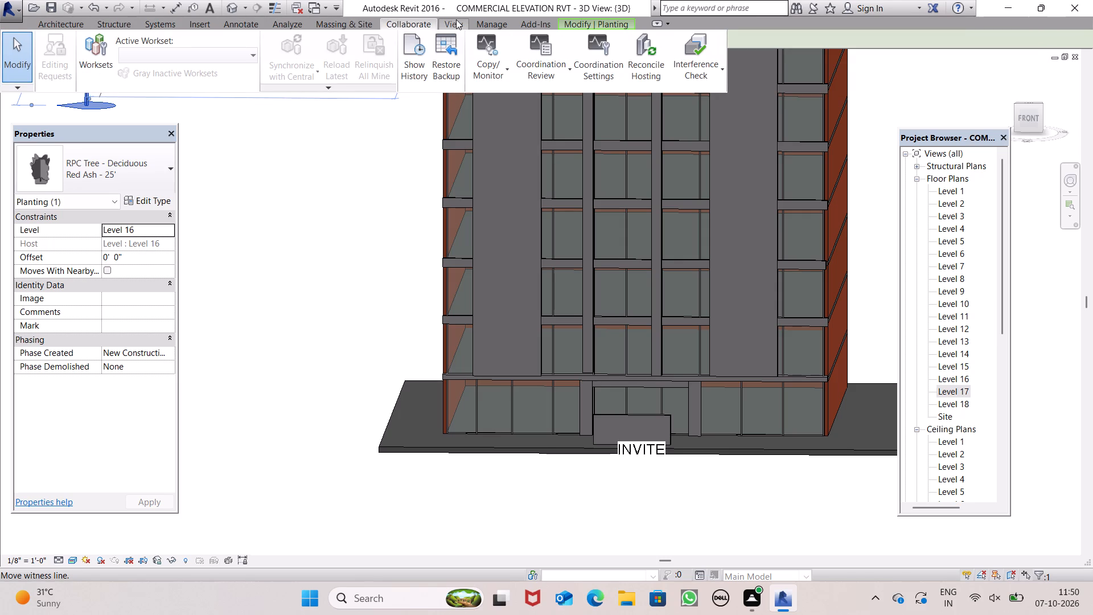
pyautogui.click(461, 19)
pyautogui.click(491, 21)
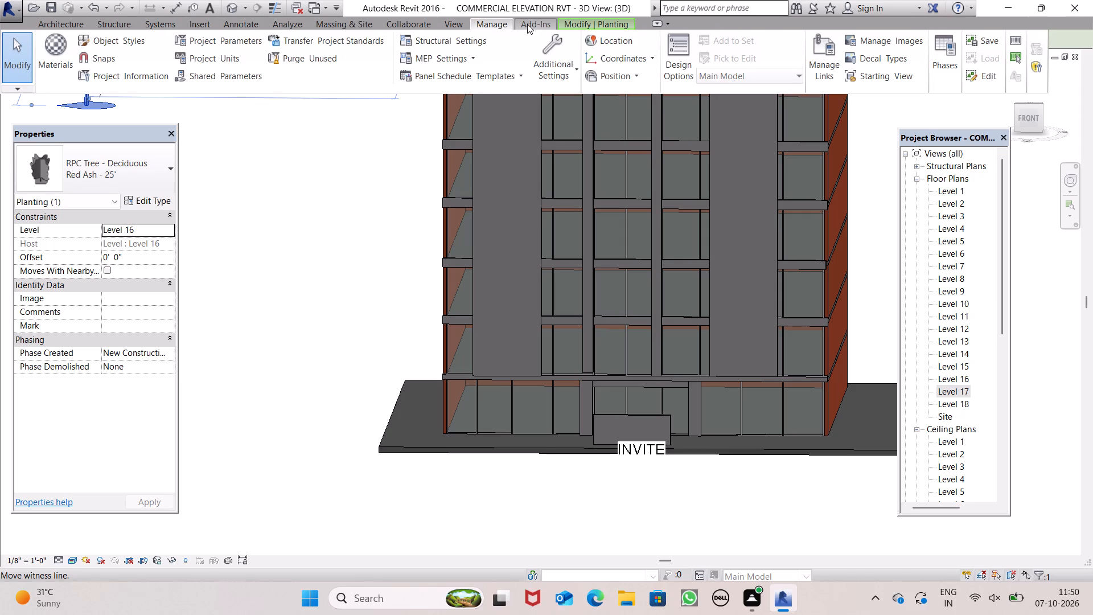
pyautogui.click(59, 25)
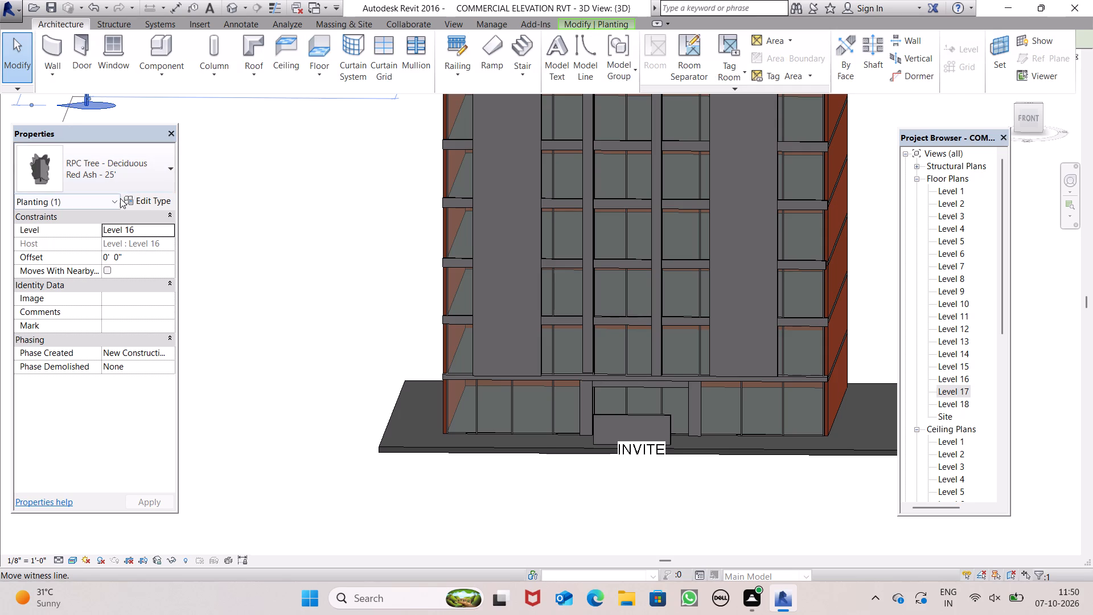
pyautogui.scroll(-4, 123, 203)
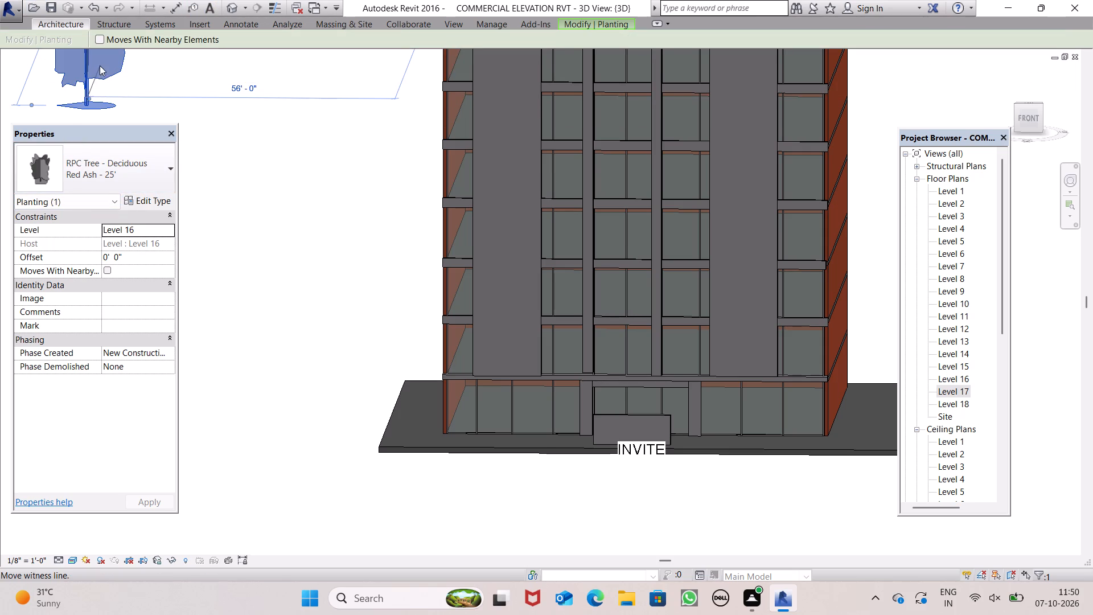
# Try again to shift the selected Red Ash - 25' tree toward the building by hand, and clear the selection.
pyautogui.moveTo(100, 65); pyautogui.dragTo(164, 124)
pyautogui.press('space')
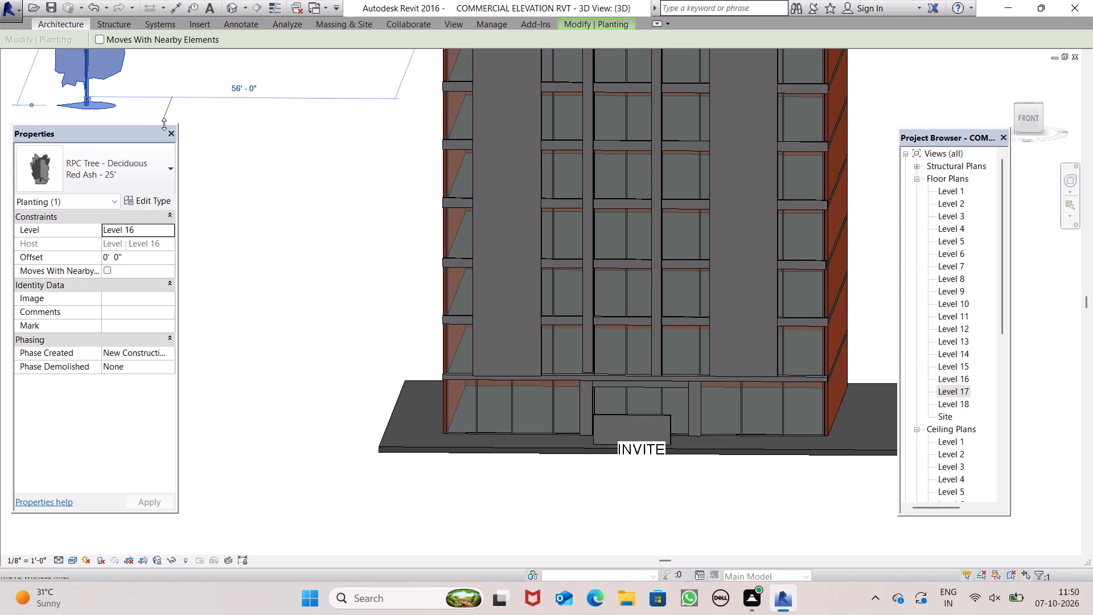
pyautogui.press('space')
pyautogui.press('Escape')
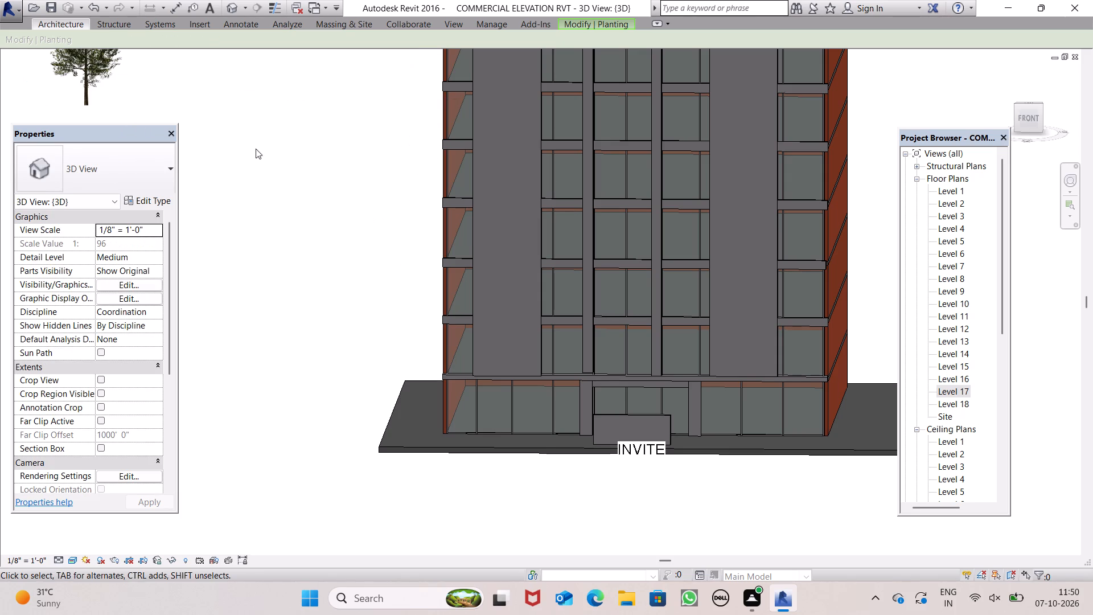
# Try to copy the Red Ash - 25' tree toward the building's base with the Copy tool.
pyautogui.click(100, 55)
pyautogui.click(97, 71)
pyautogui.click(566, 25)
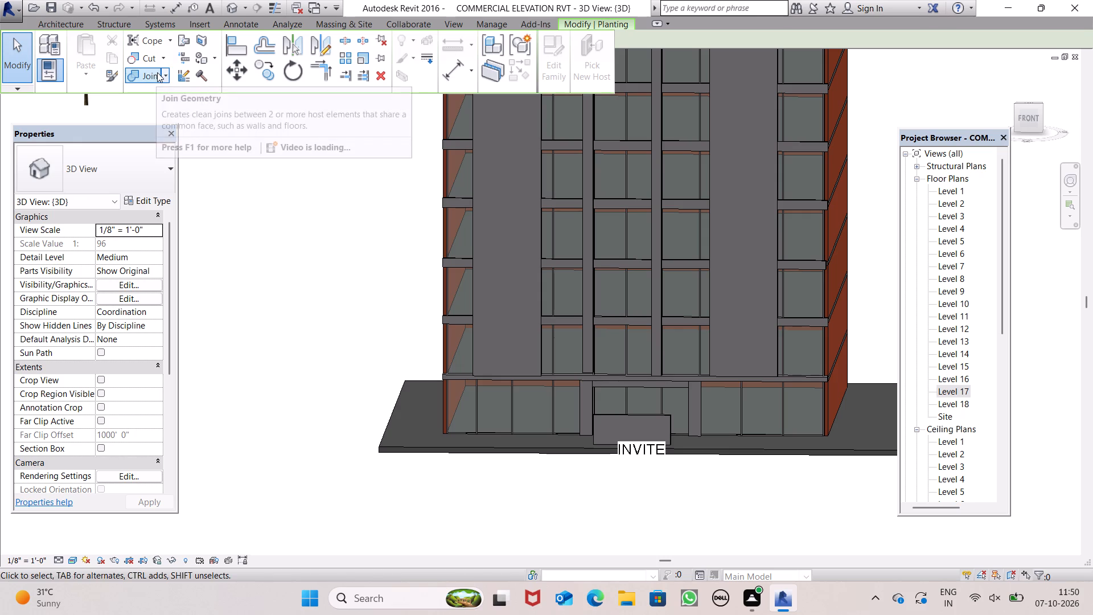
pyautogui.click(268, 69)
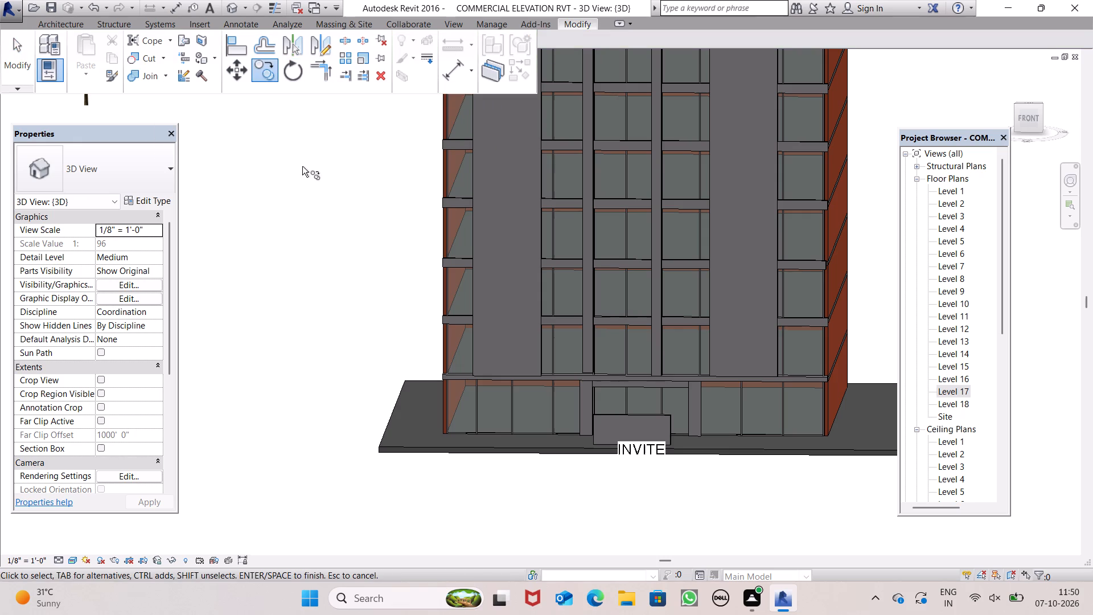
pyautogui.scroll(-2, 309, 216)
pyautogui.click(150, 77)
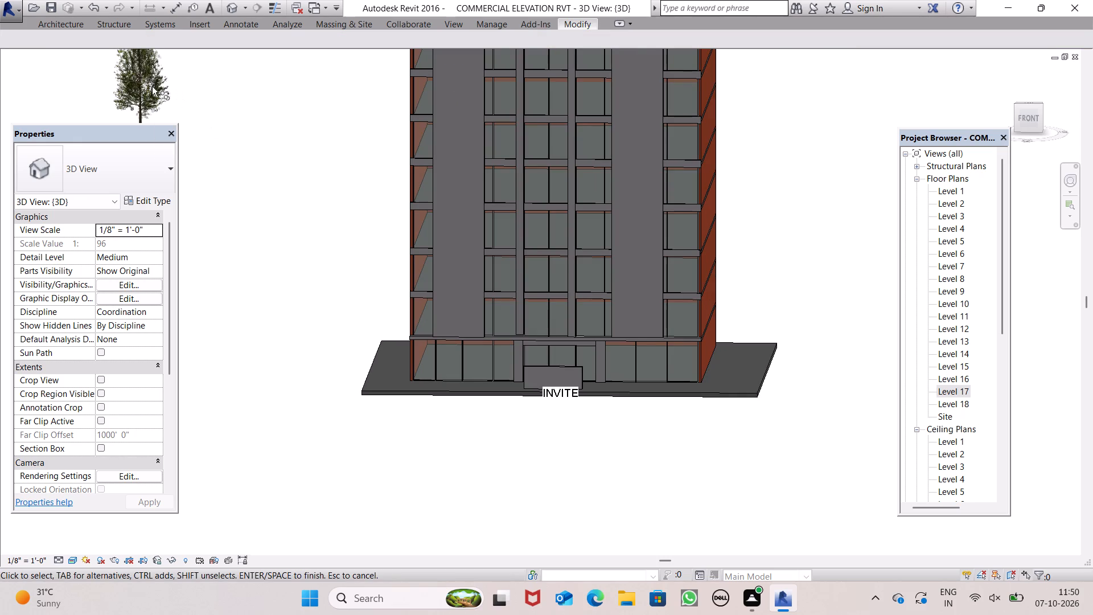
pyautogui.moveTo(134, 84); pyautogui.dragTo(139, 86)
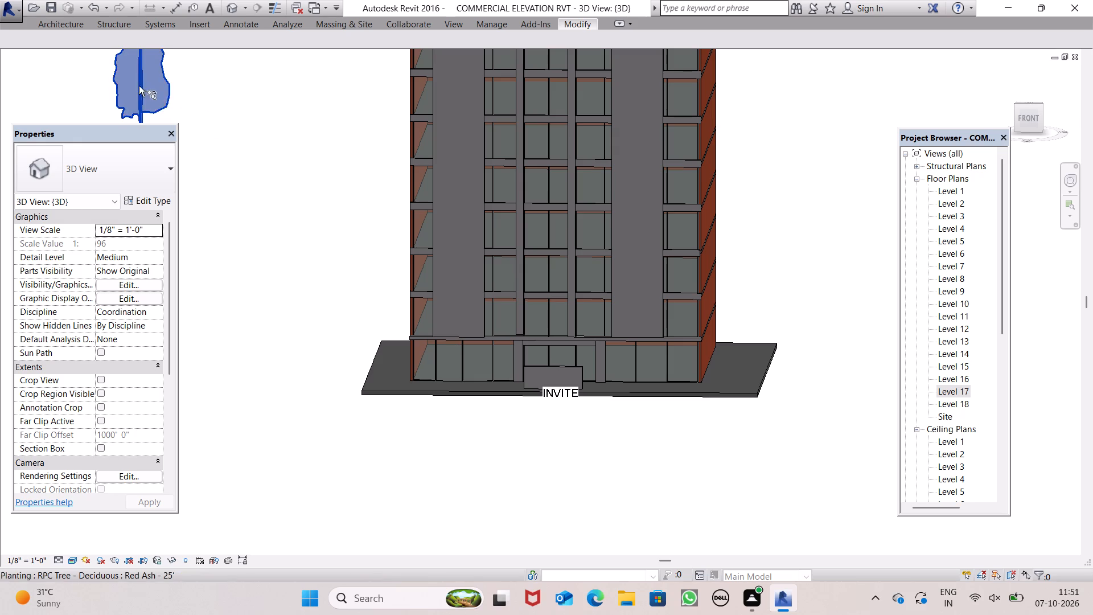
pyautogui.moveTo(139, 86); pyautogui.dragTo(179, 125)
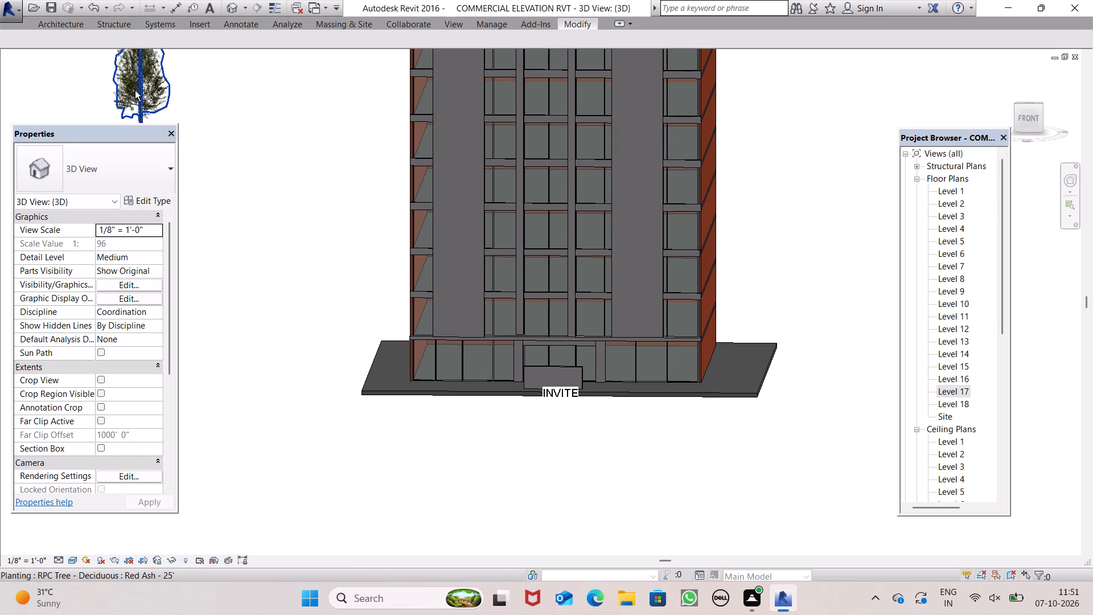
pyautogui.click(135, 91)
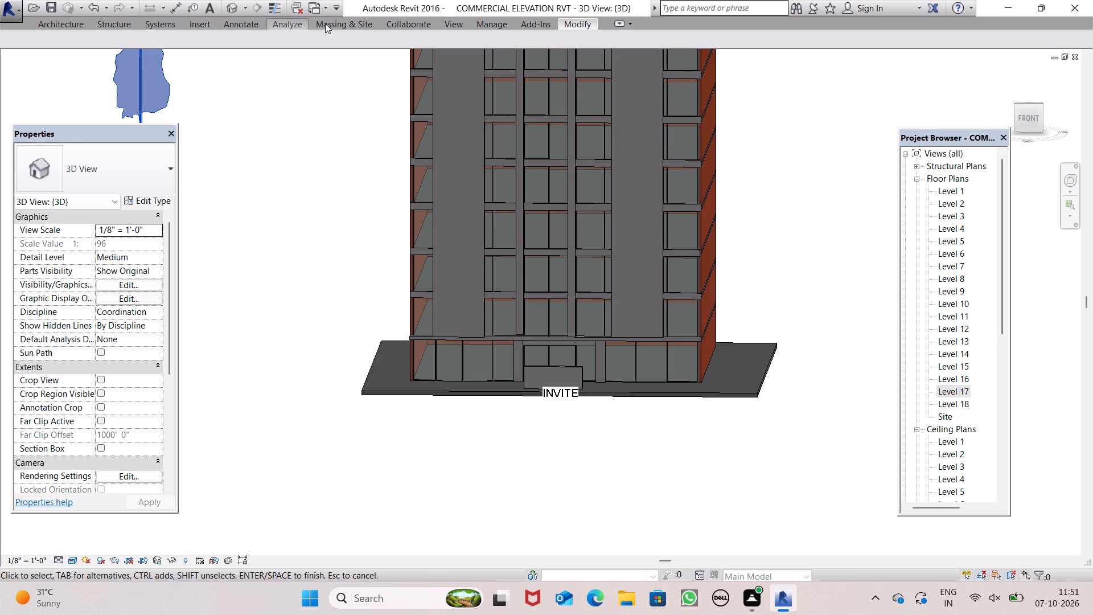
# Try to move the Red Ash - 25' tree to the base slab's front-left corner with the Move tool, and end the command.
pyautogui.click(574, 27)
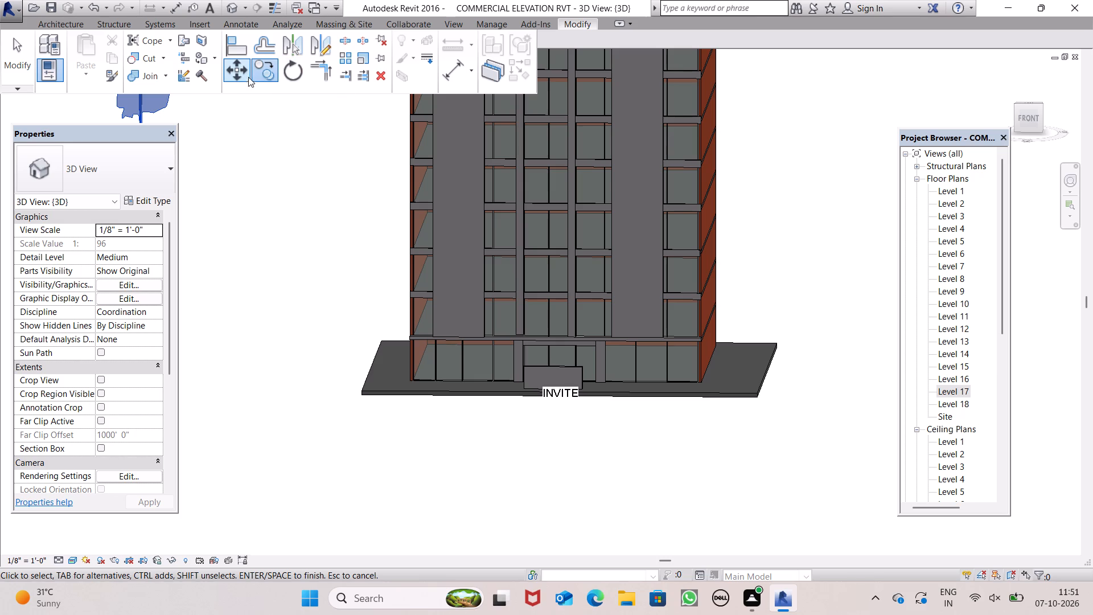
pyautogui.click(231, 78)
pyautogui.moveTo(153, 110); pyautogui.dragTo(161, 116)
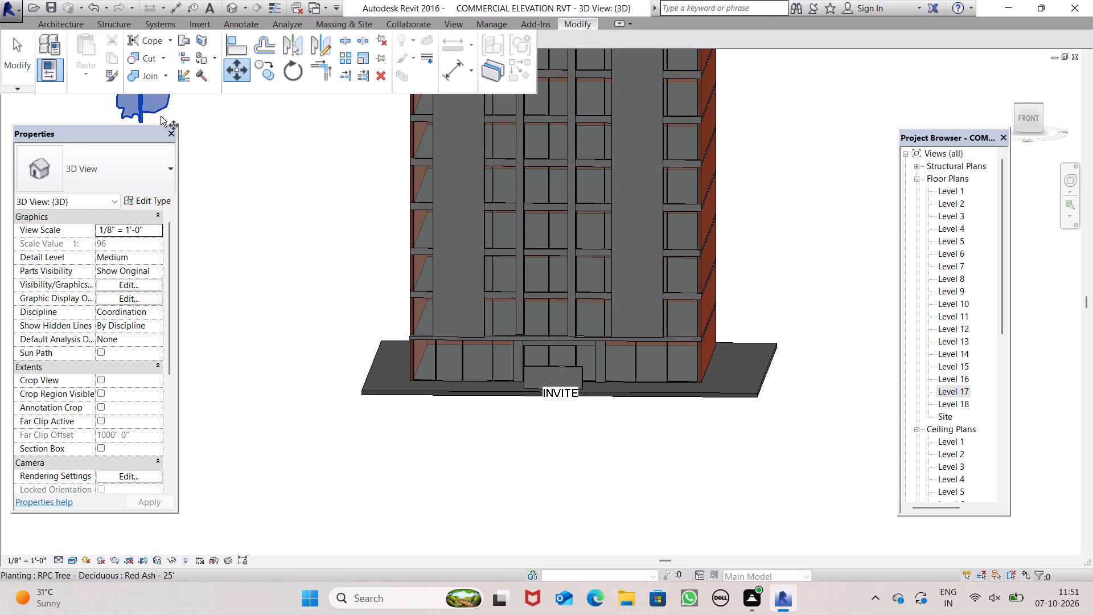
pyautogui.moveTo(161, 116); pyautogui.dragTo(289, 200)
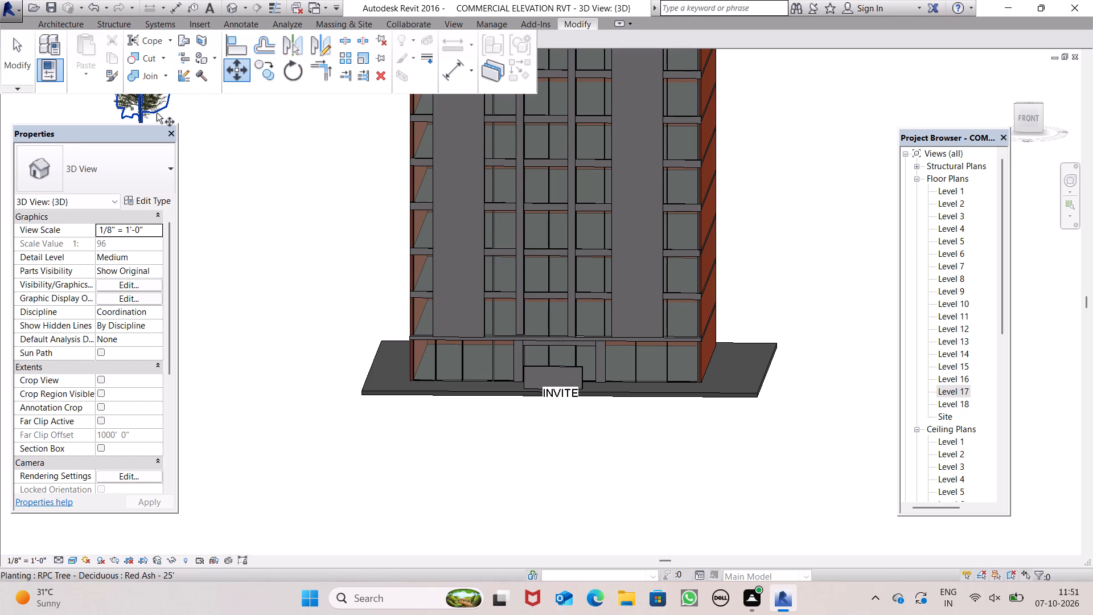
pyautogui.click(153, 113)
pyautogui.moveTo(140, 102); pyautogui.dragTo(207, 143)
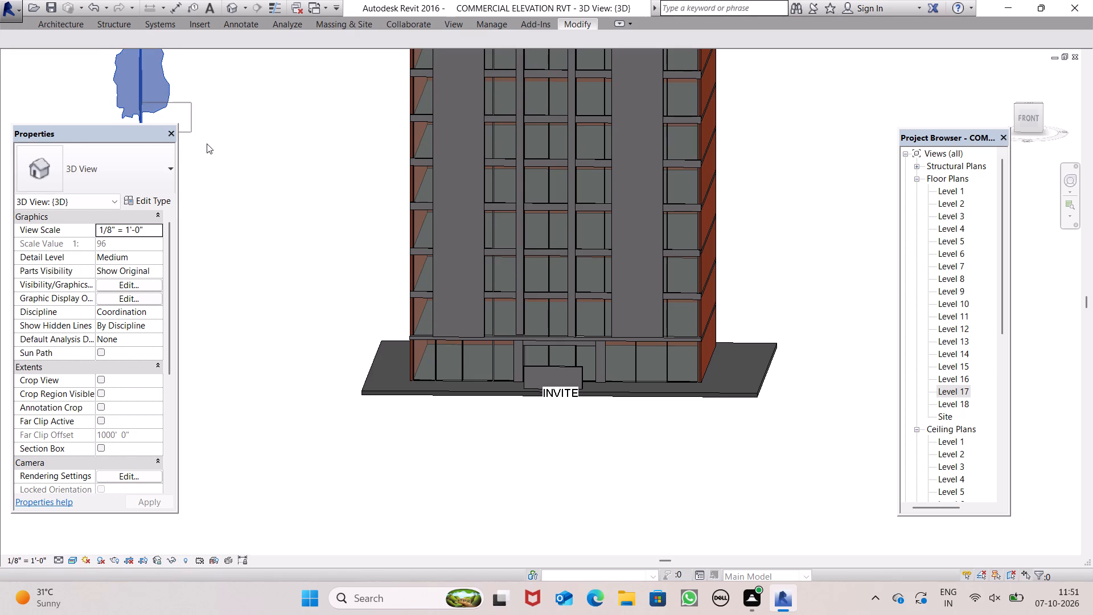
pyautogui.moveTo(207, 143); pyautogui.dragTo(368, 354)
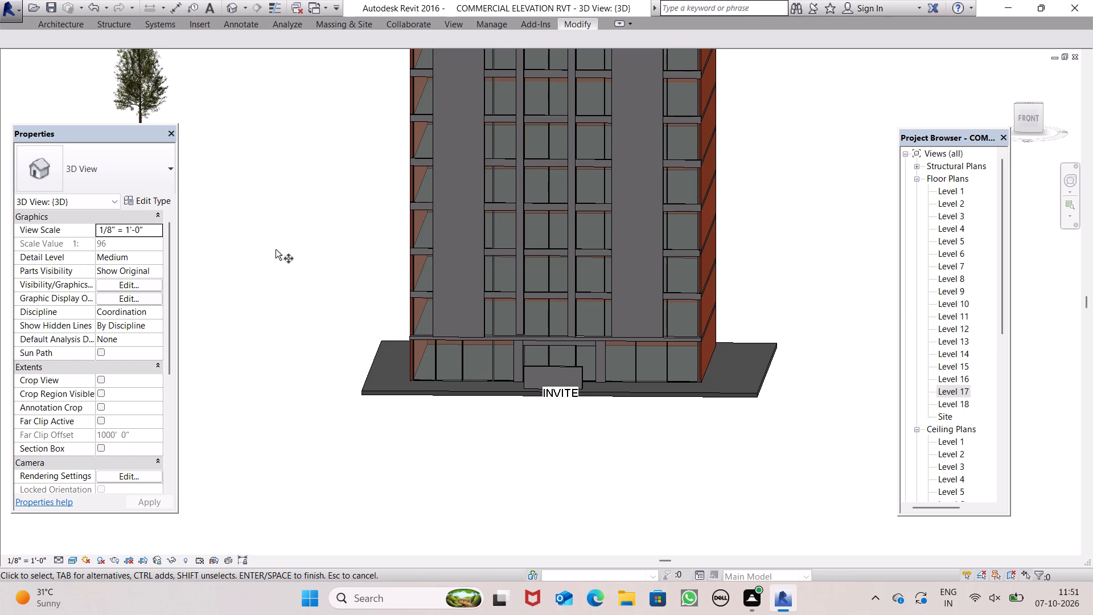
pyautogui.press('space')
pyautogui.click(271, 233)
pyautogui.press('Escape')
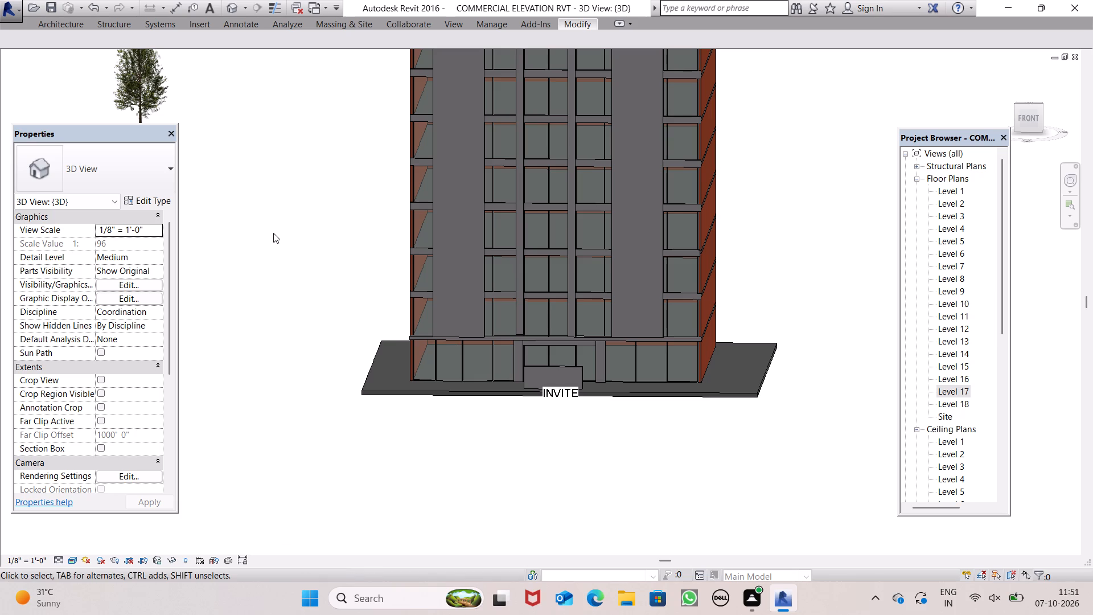
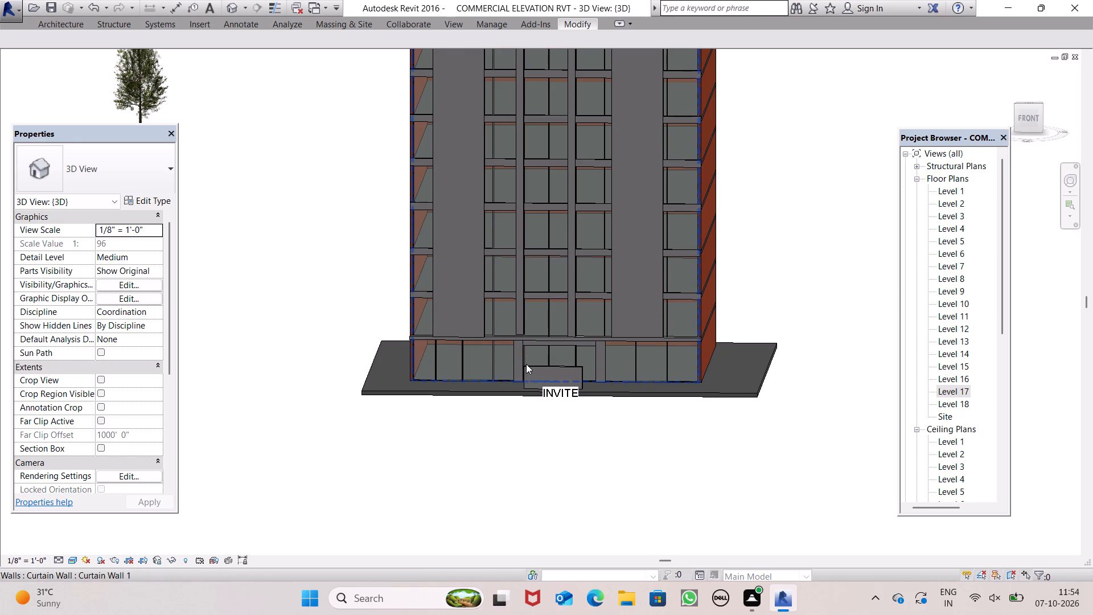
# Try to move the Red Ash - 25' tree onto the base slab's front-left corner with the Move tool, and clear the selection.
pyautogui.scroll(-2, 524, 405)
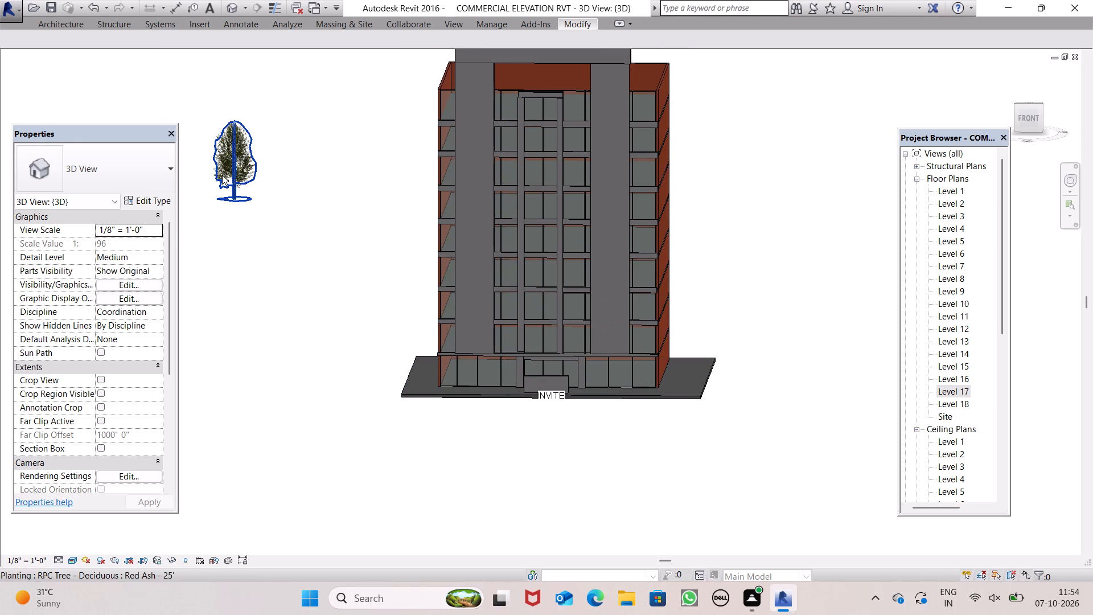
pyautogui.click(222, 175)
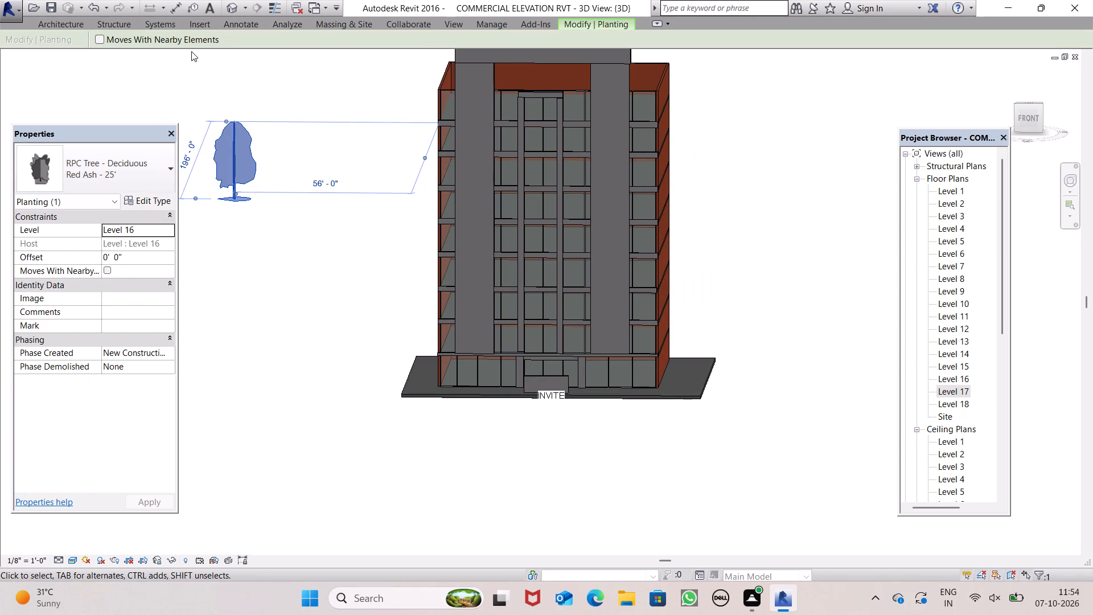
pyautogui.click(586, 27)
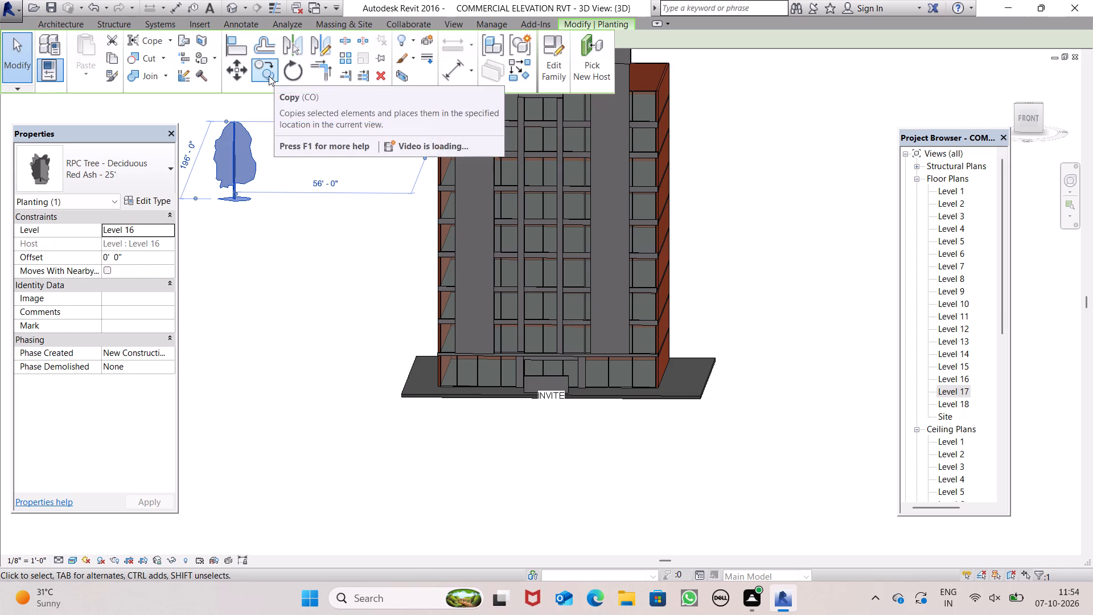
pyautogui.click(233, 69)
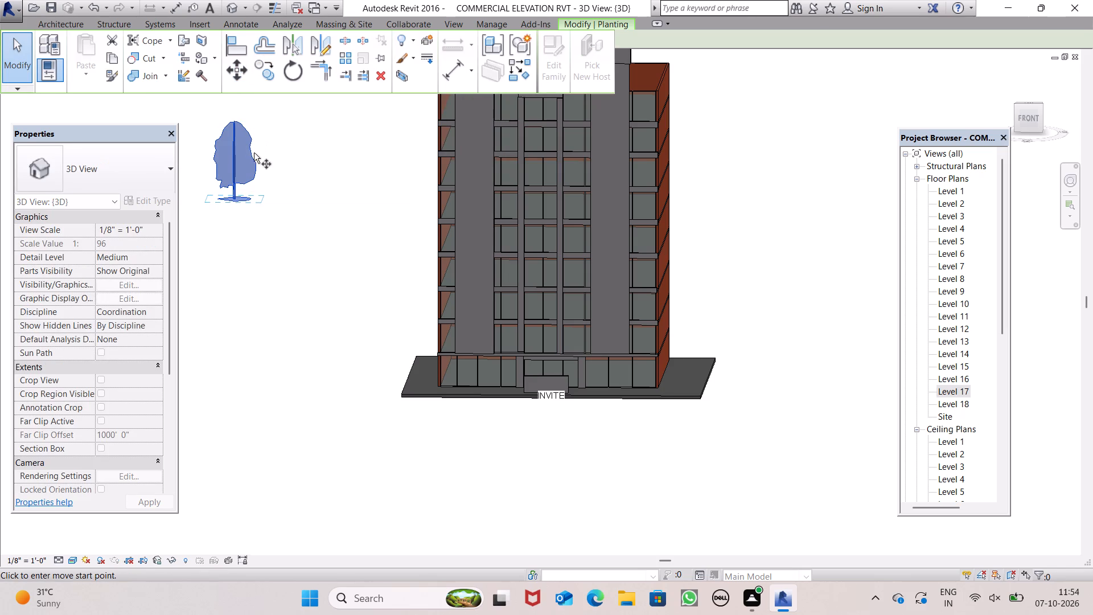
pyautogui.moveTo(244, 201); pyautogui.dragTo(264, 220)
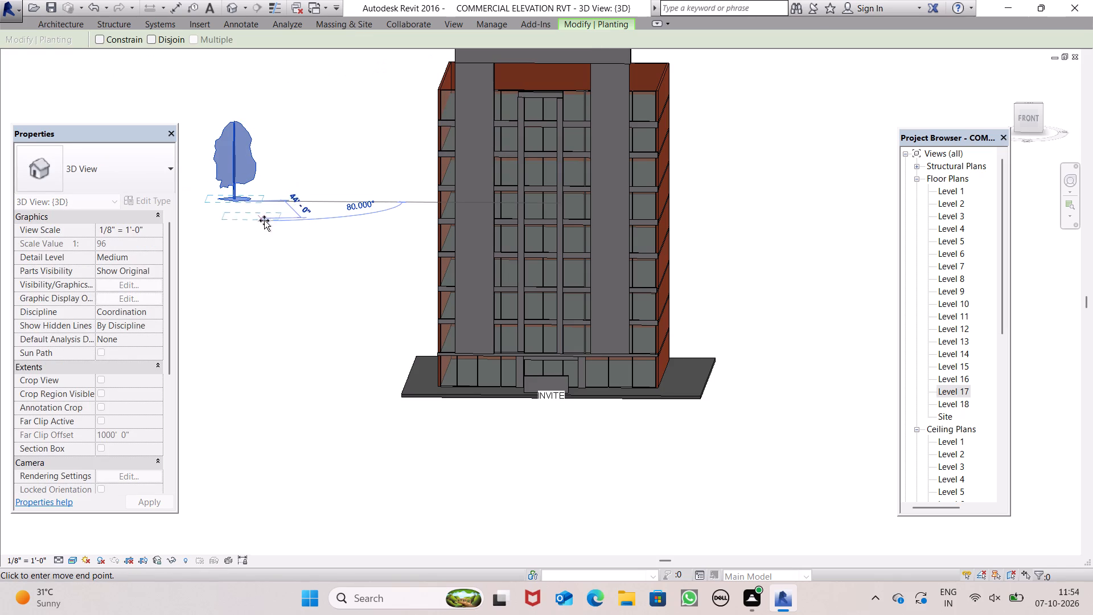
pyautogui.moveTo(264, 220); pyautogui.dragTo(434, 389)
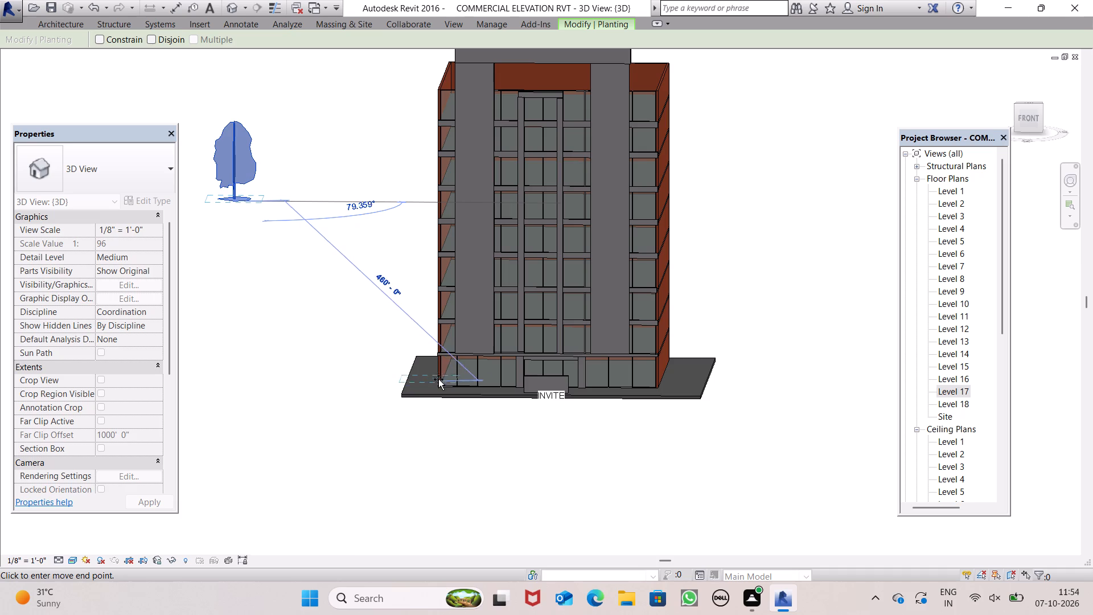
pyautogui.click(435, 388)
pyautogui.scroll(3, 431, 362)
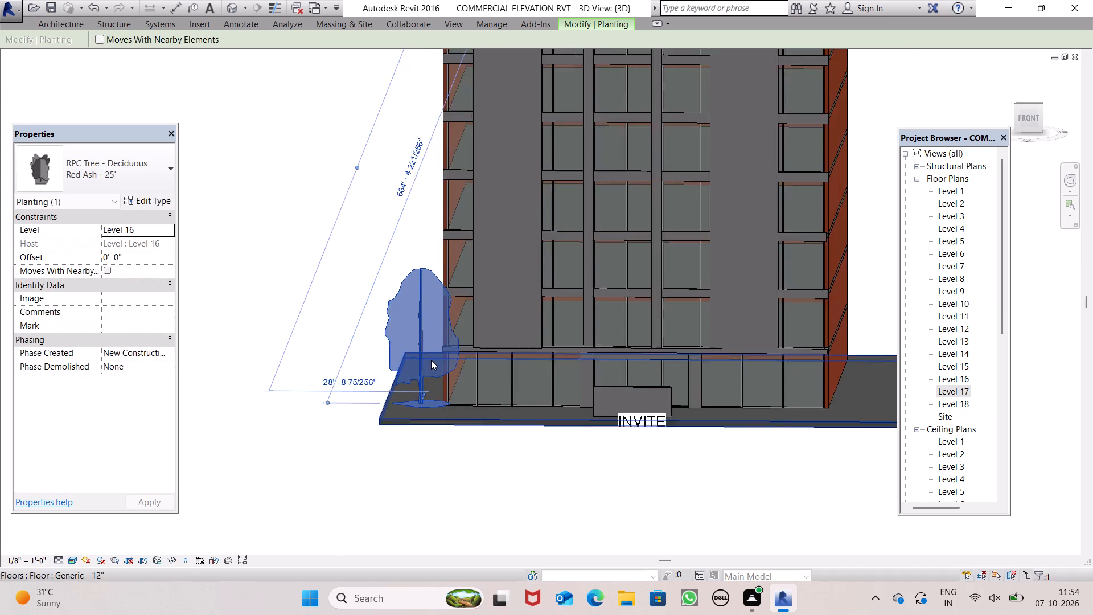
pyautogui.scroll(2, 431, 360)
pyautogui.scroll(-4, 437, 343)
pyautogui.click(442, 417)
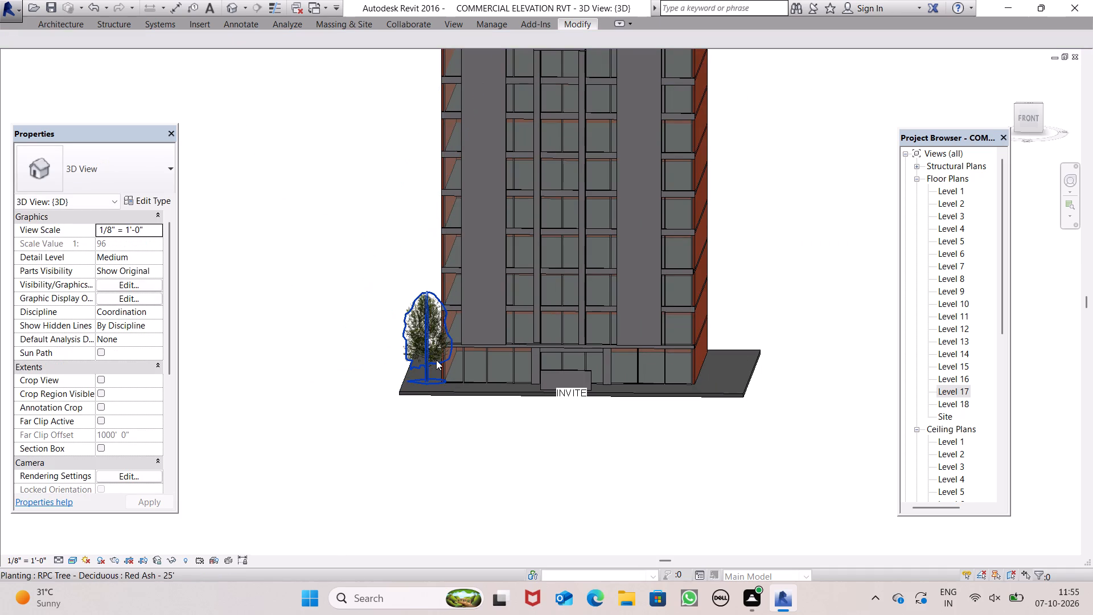
# Delete the Red Ash - 25' tree beside the building.
pyautogui.keyDown('shift'); pyautogui.middleClick(499, 389); pyautogui.keyUp('shift')
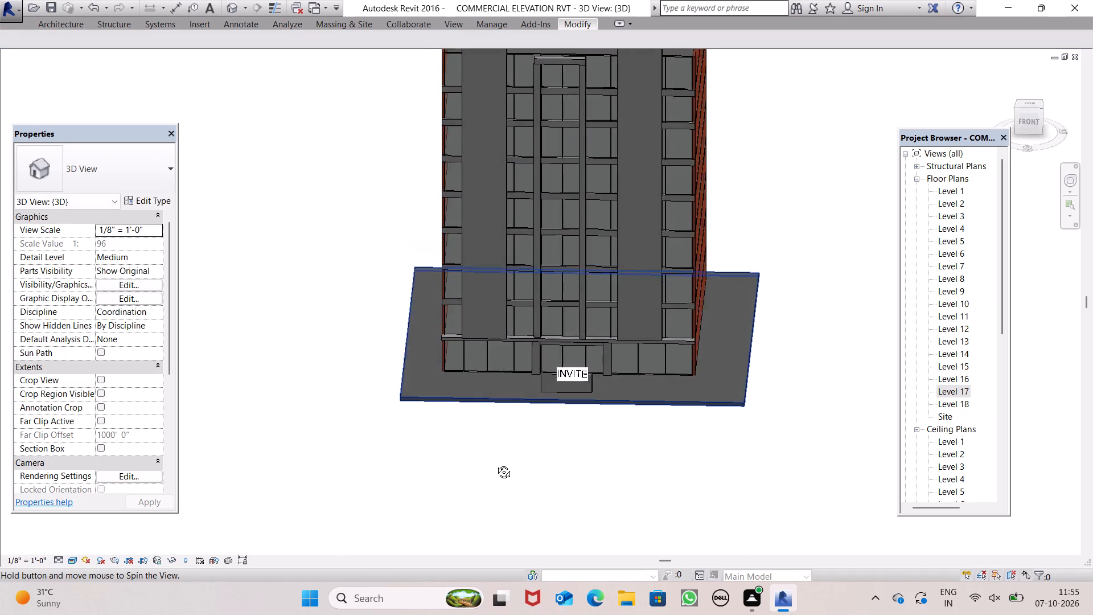
pyautogui.scroll(-1, 494, 364)
pyautogui.click(393, 332)
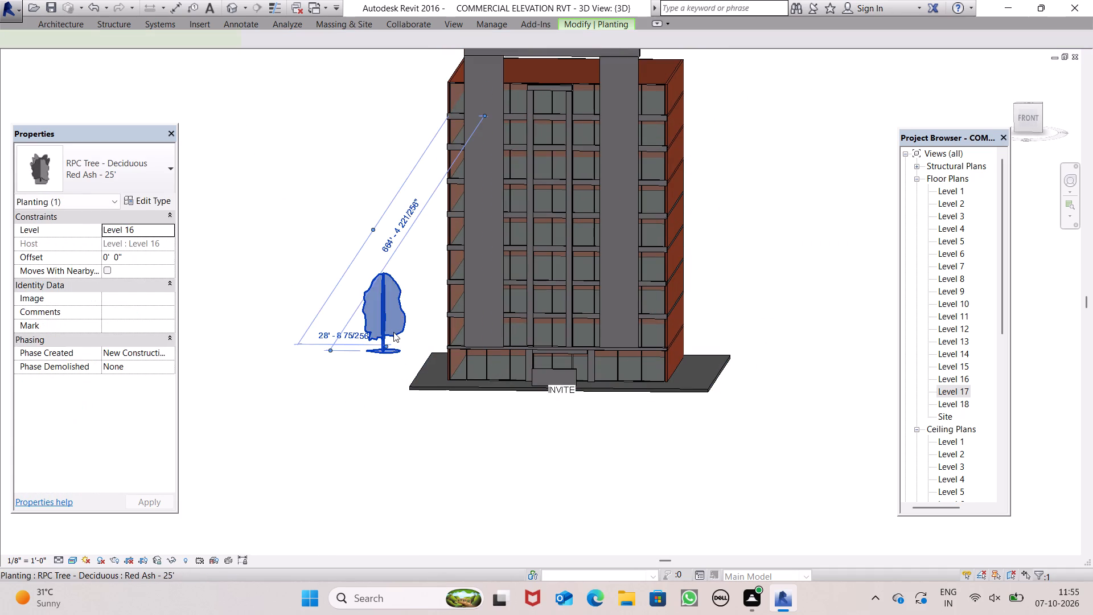
pyautogui.press('Delete')
# Move the INVITE text note up onto the sign panel in front of the entrance.
pyautogui.scroll(5, 436, 314)
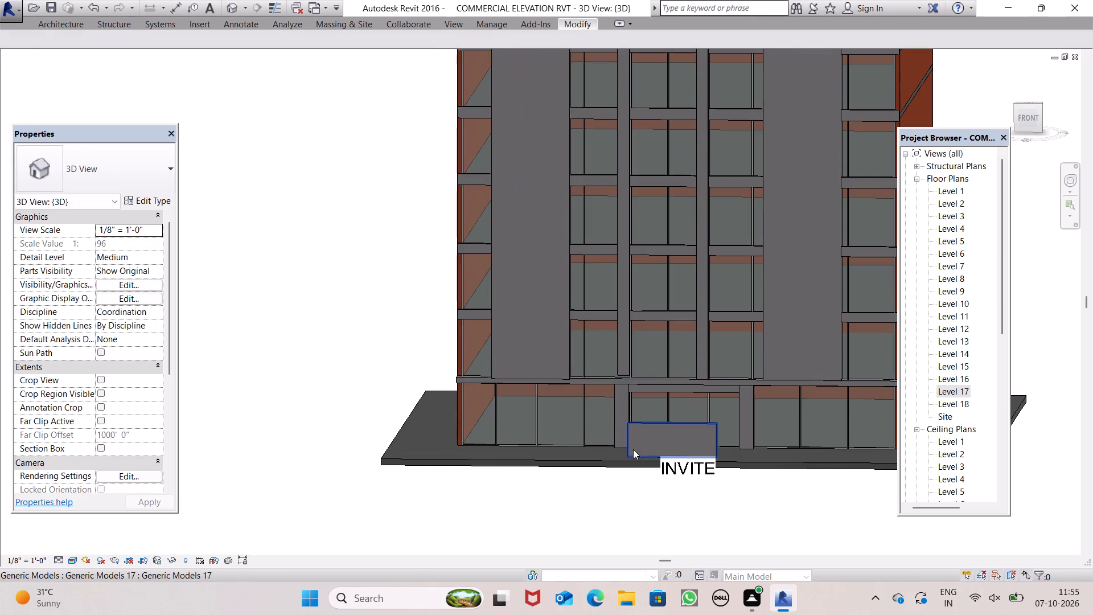
pyautogui.click(685, 465)
pyautogui.click(633, 492)
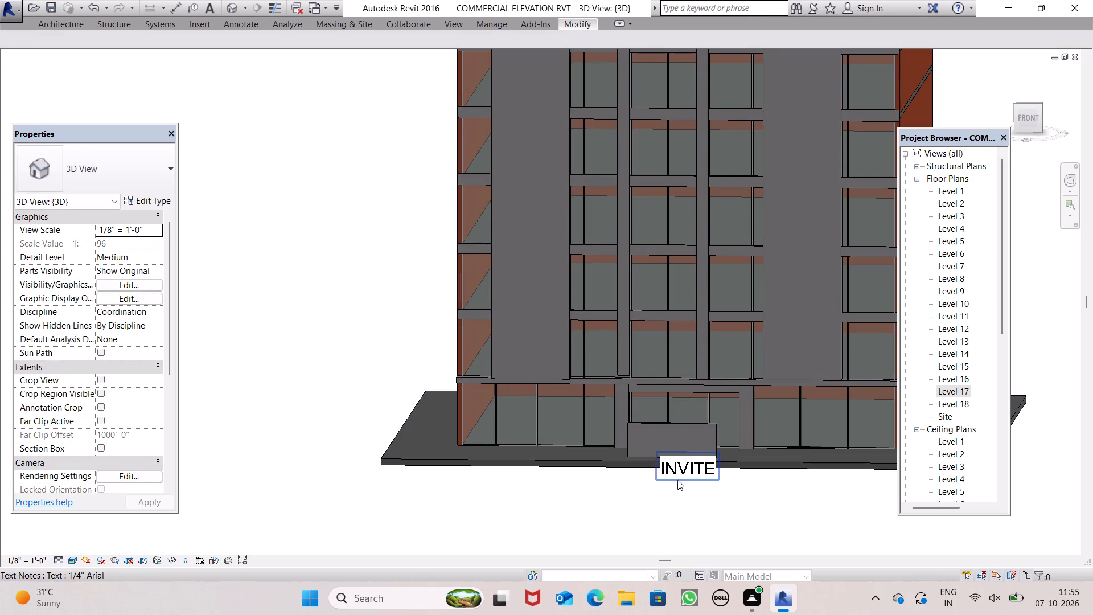
pyautogui.click(679, 480)
pyautogui.moveTo(656, 450); pyautogui.dragTo(647, 438)
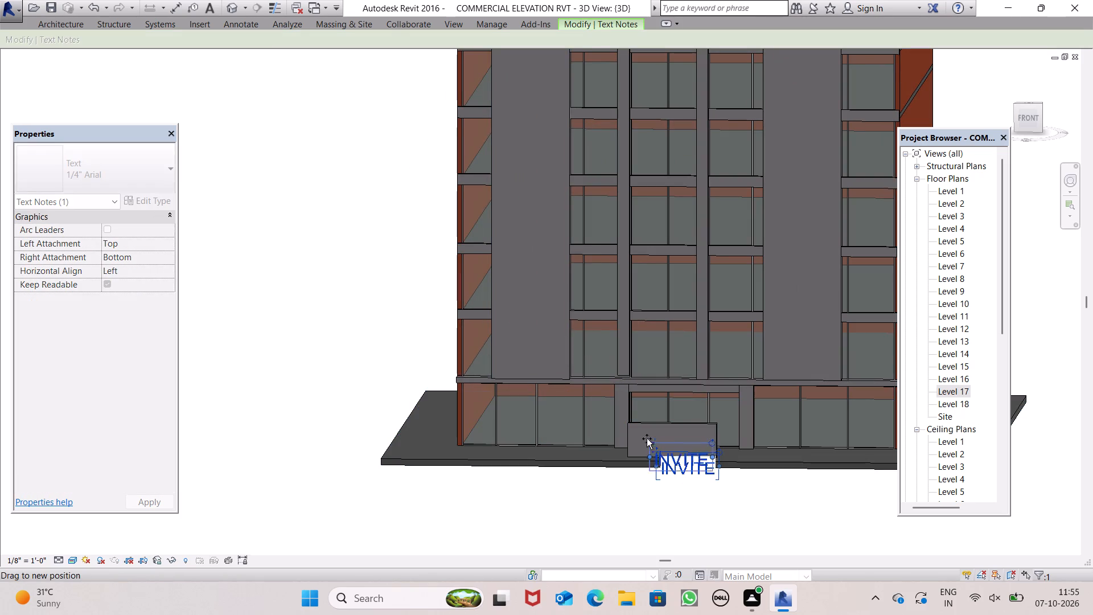
pyautogui.moveTo(647, 438); pyautogui.dragTo(641, 425)
pyautogui.doubleClick(641, 425)
pyautogui.click(633, 522)
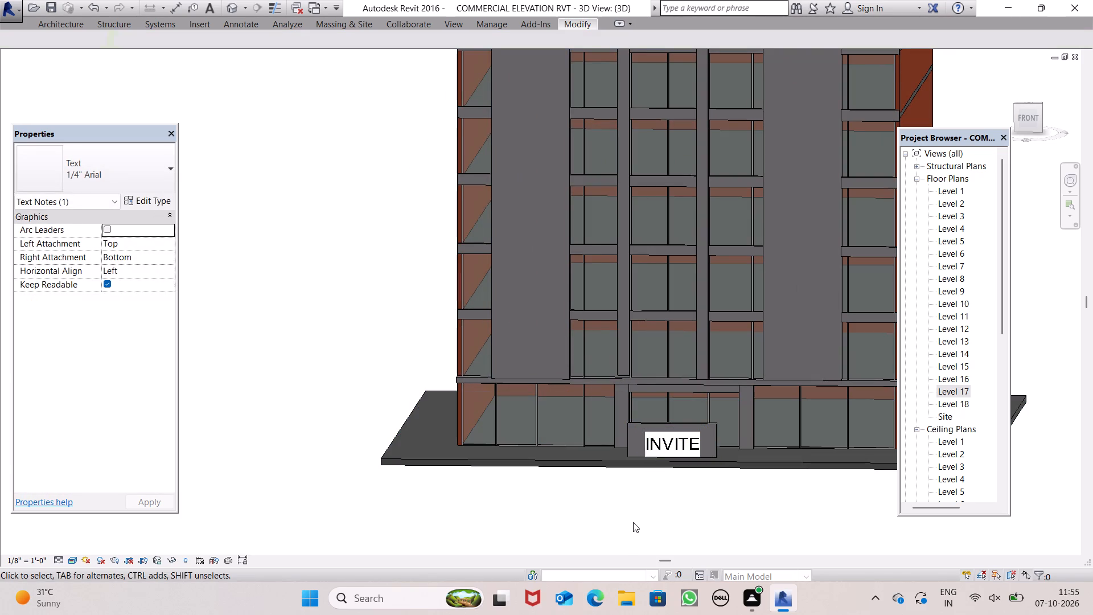
# Nudge the INVITE text note slightly left on the entrance sign panel, and clear the selection.
pyautogui.scroll(5, 664, 443)
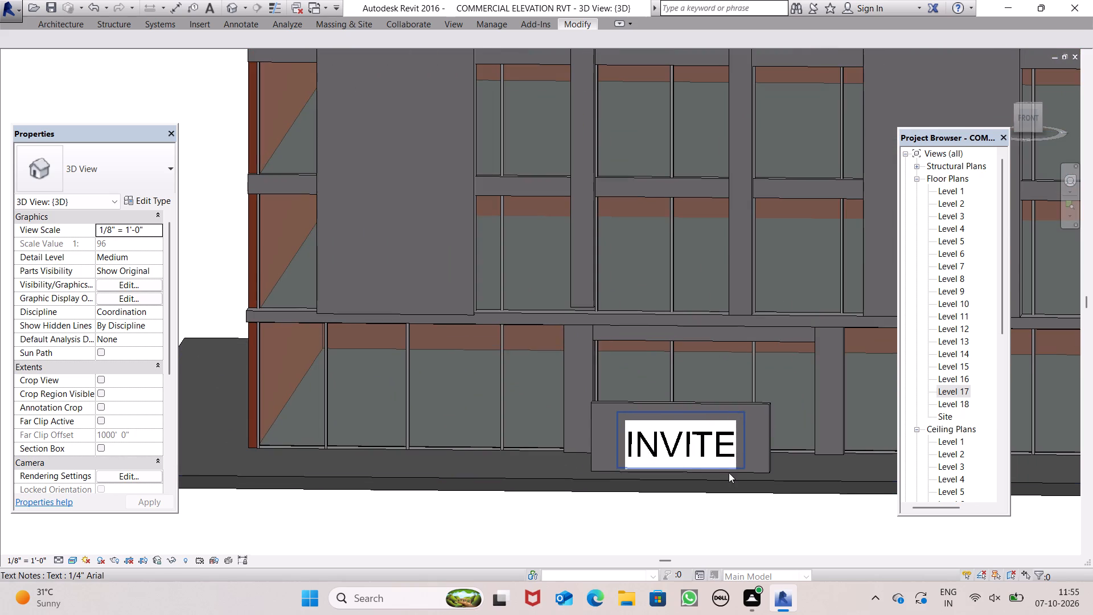
pyautogui.click(734, 464)
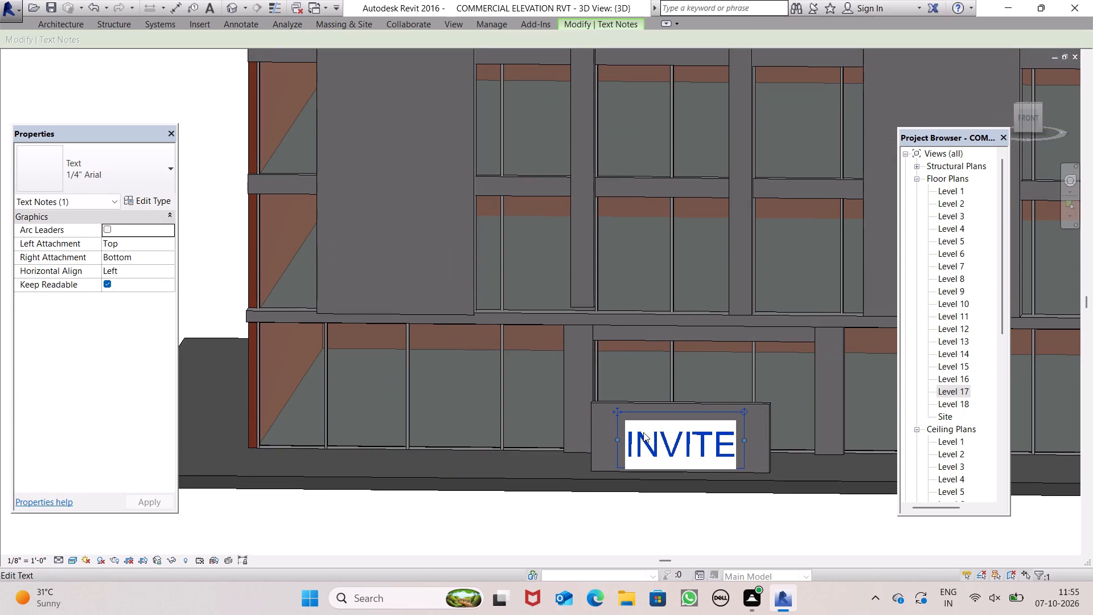
pyautogui.moveTo(617, 409); pyautogui.dragTo(609, 405)
pyautogui.click(609, 405)
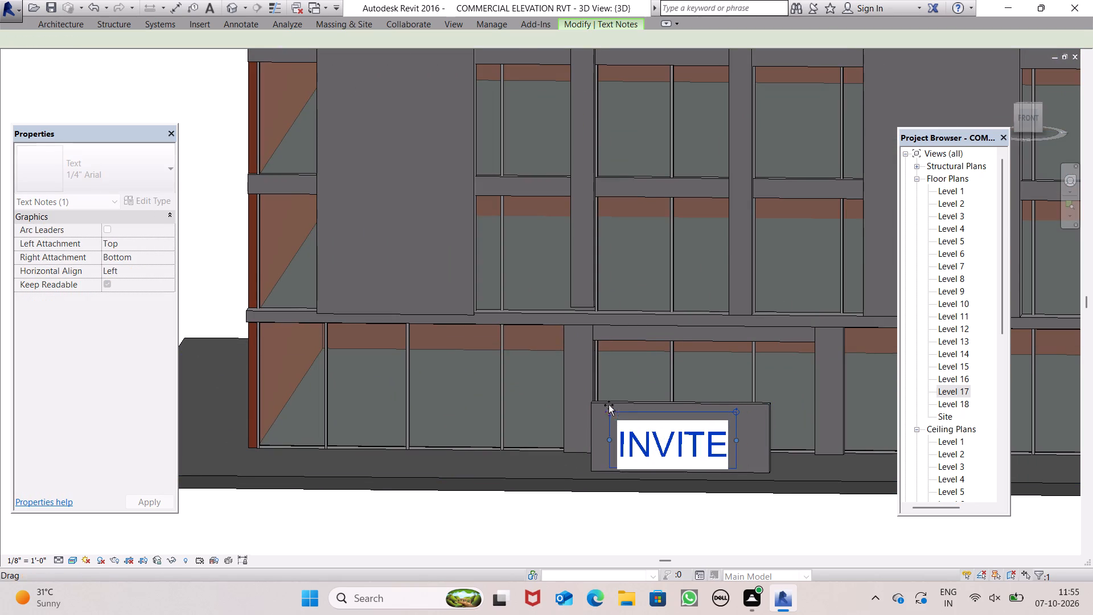
pyautogui.scroll(-1, 627, 454)
pyautogui.click(496, 509)
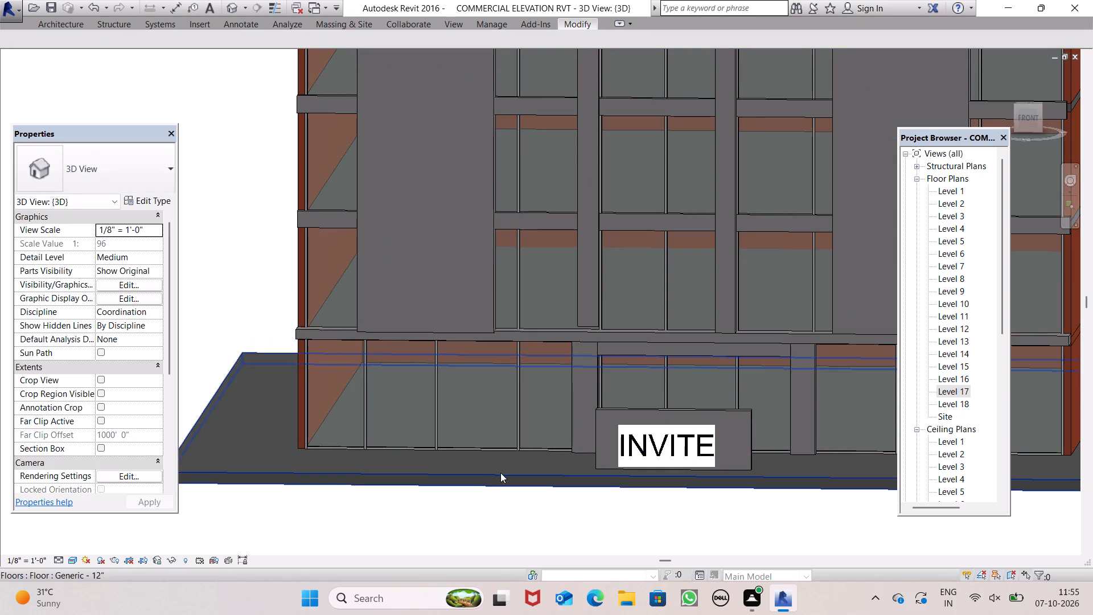
# Export the current 3D view to Documents as the AutoCAD 2013 DWG file COMMERCIAL ELEVATION RVT - 3D View - {3D}.
pyautogui.scroll(-2, 495, 433)
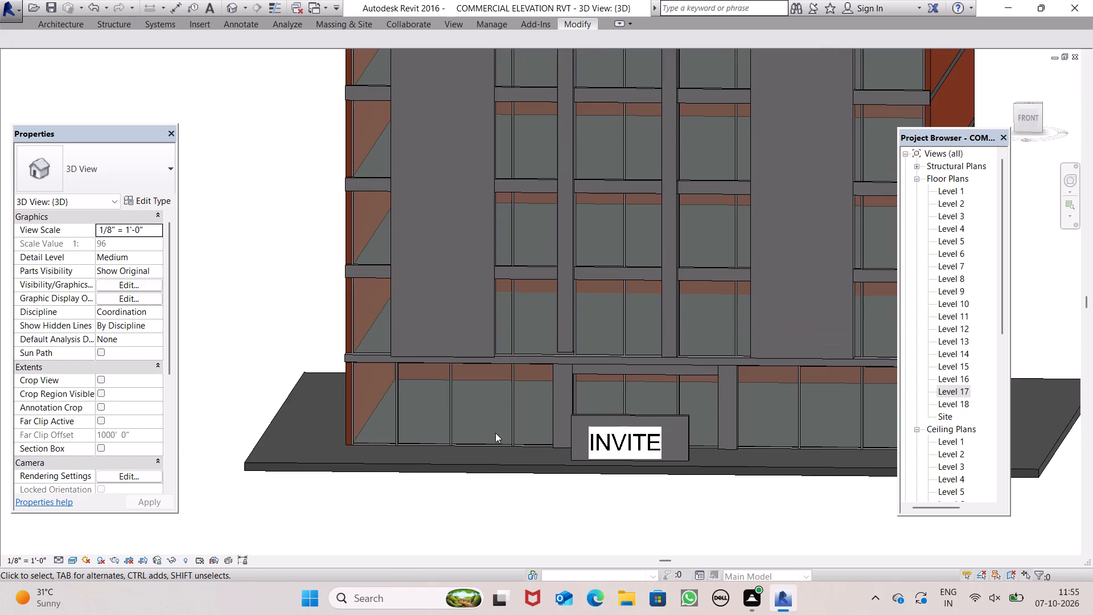
pyautogui.scroll(-5, 496, 421)
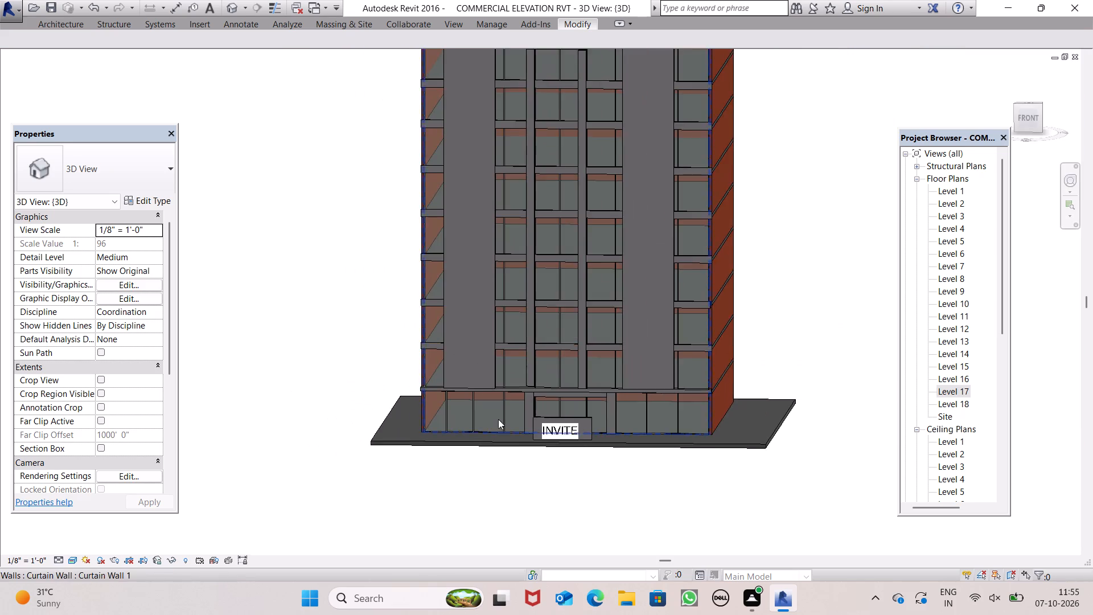
pyautogui.scroll(-1, 498, 419)
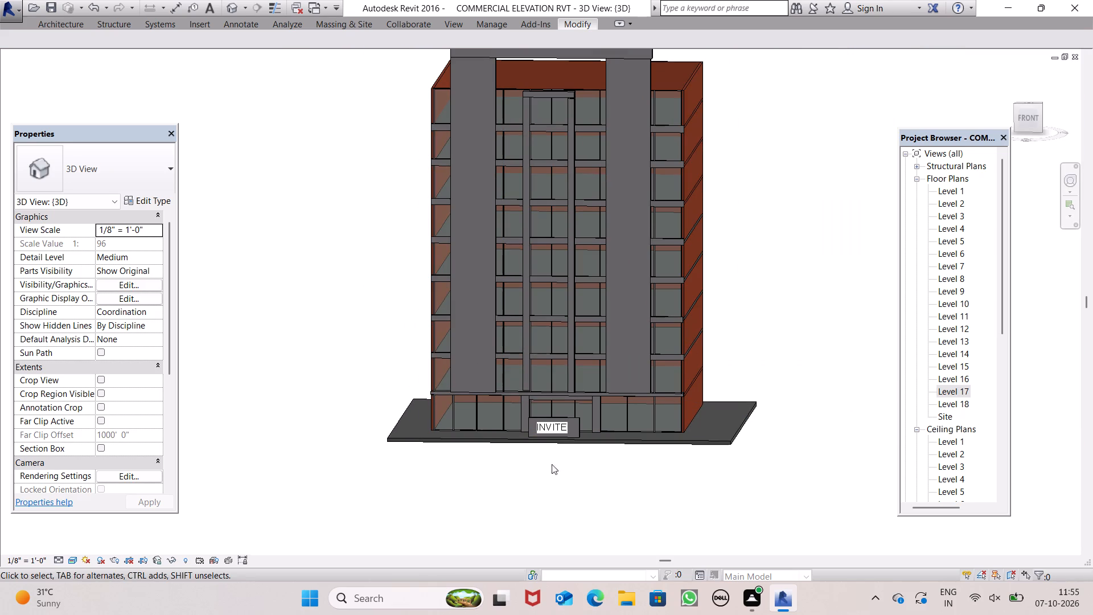
pyautogui.scroll(-1, 592, 392)
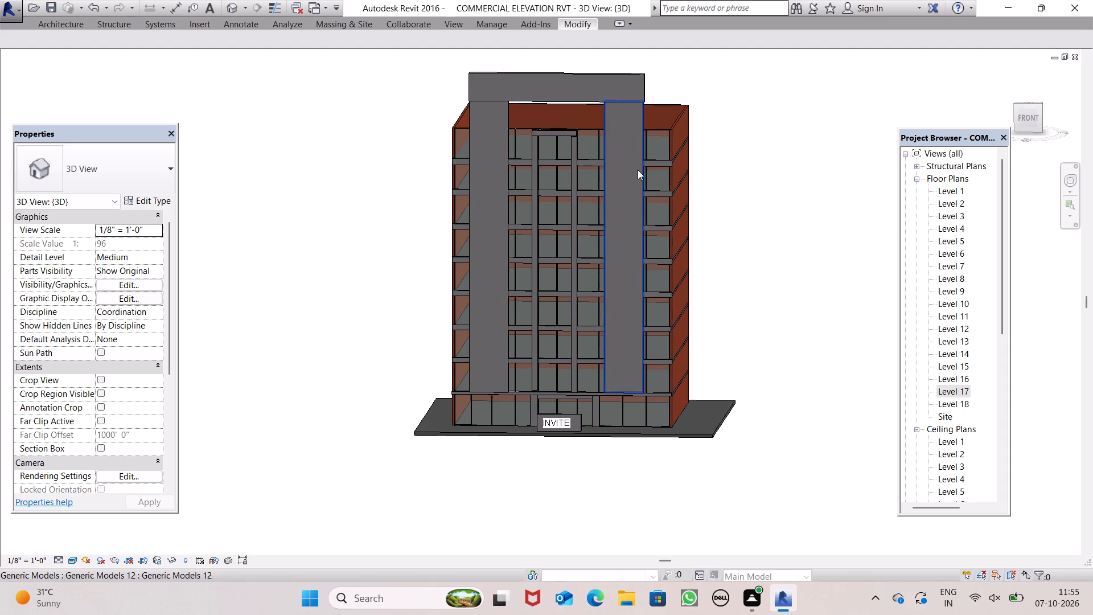
pyautogui.click(19, 10)
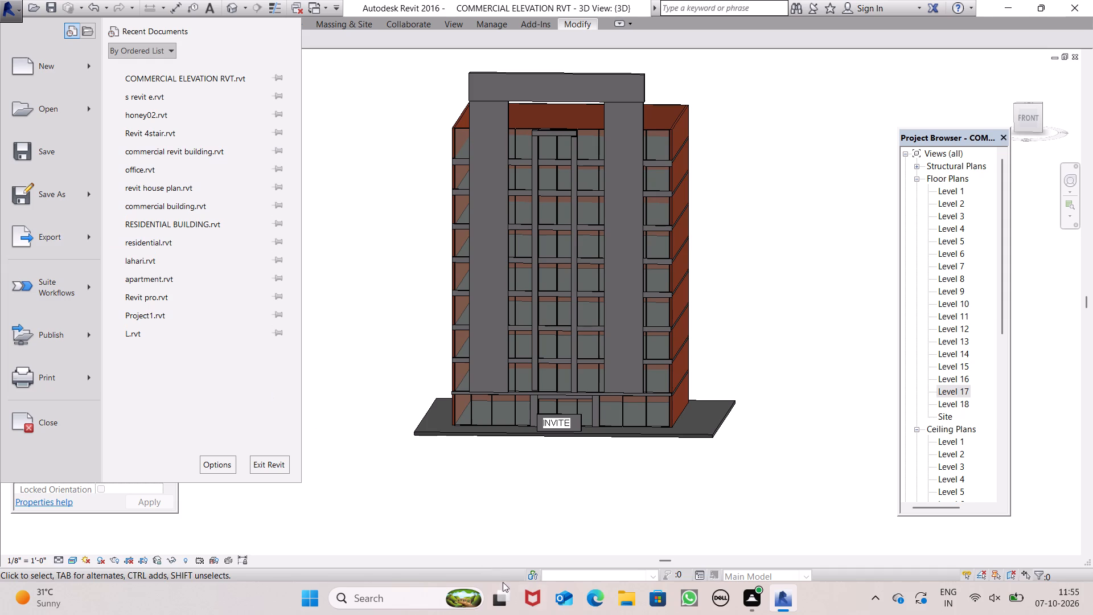
pyautogui.click(81, 243)
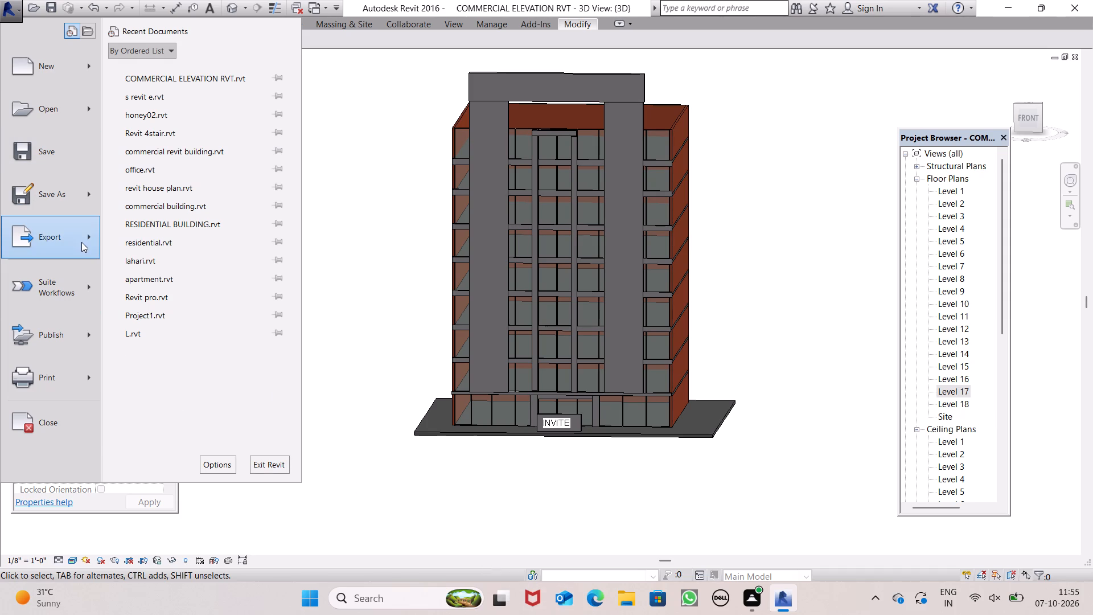
pyautogui.click(155, 83)
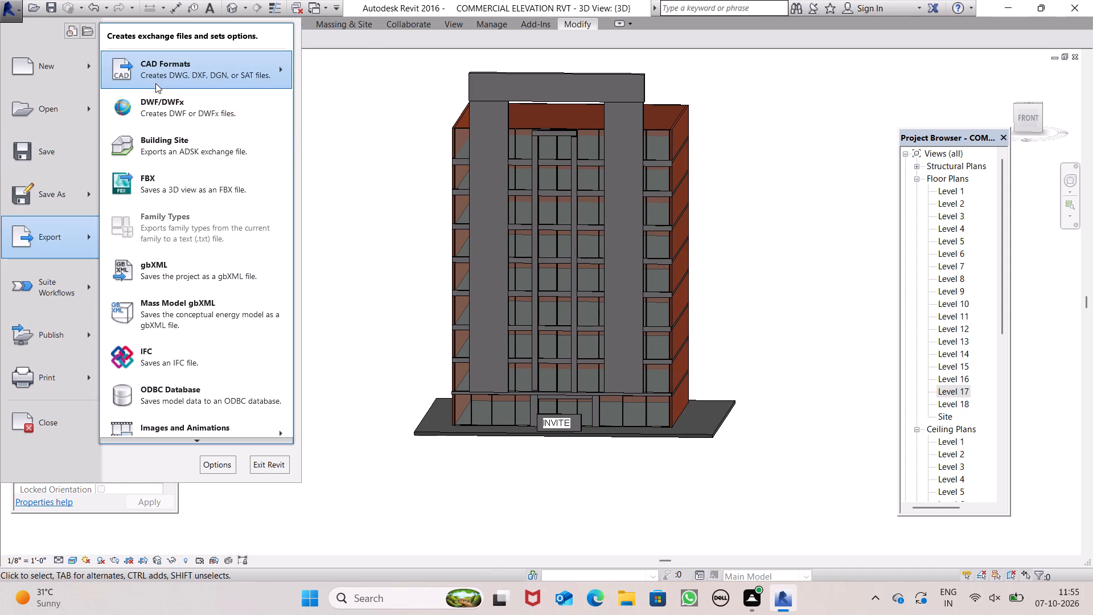
pyautogui.click(315, 65)
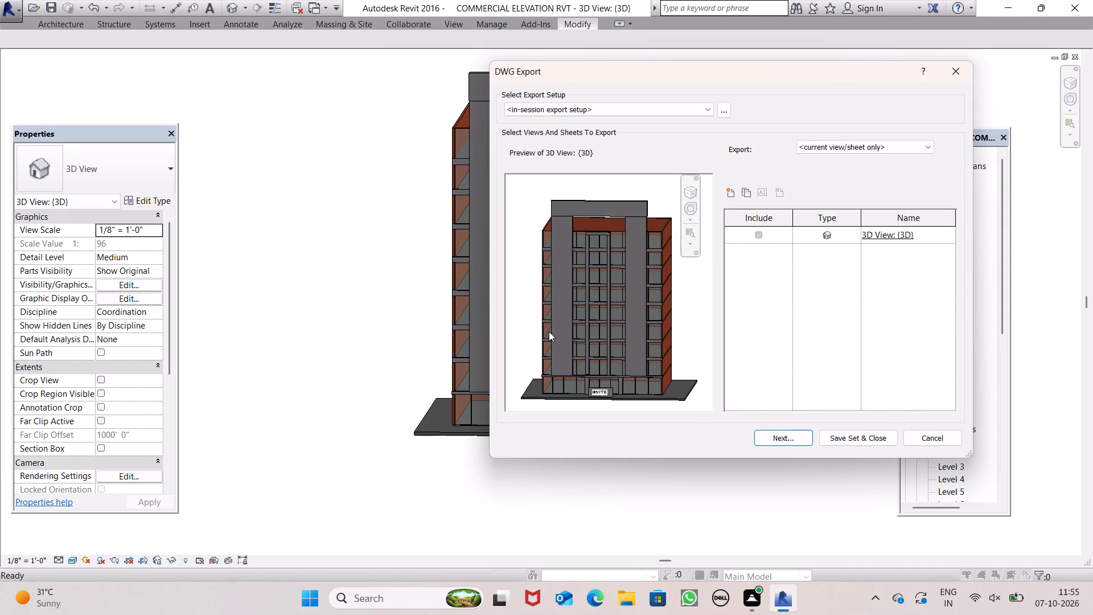
pyautogui.click(791, 439)
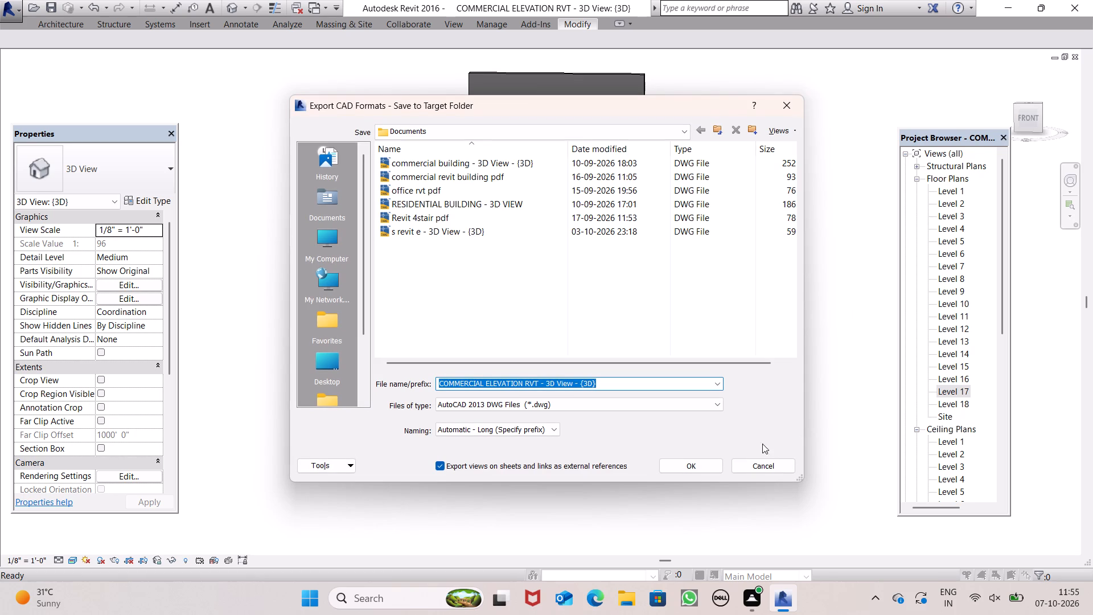
pyautogui.click(692, 472)
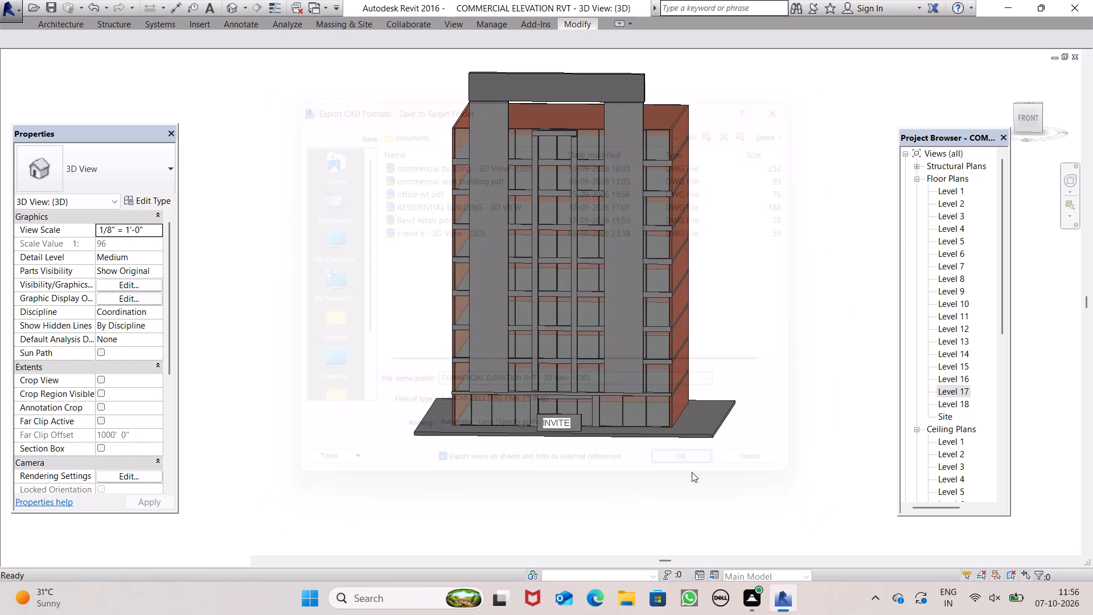
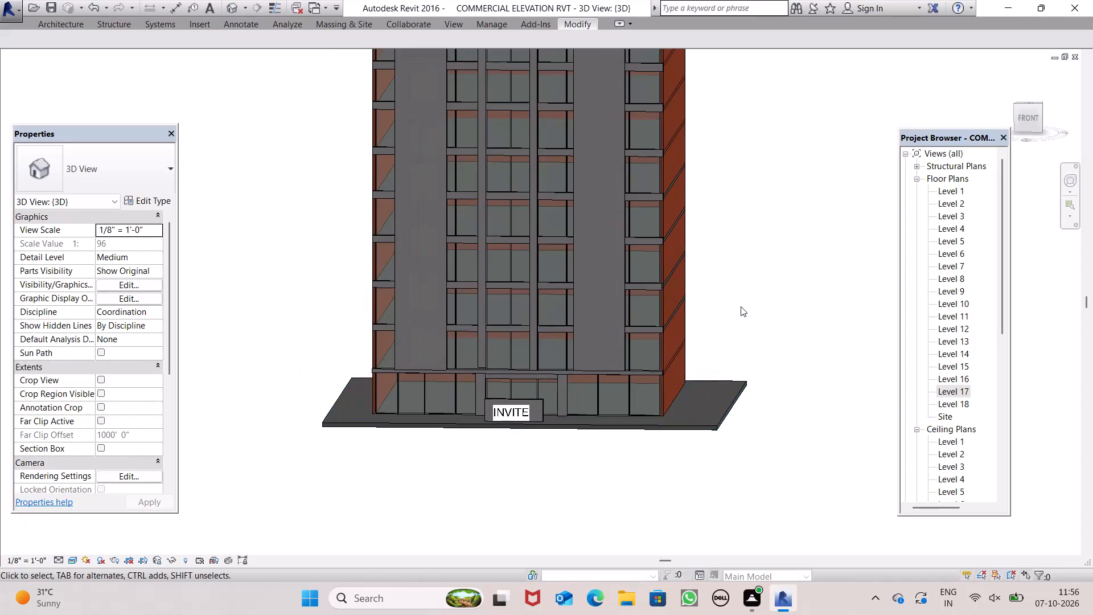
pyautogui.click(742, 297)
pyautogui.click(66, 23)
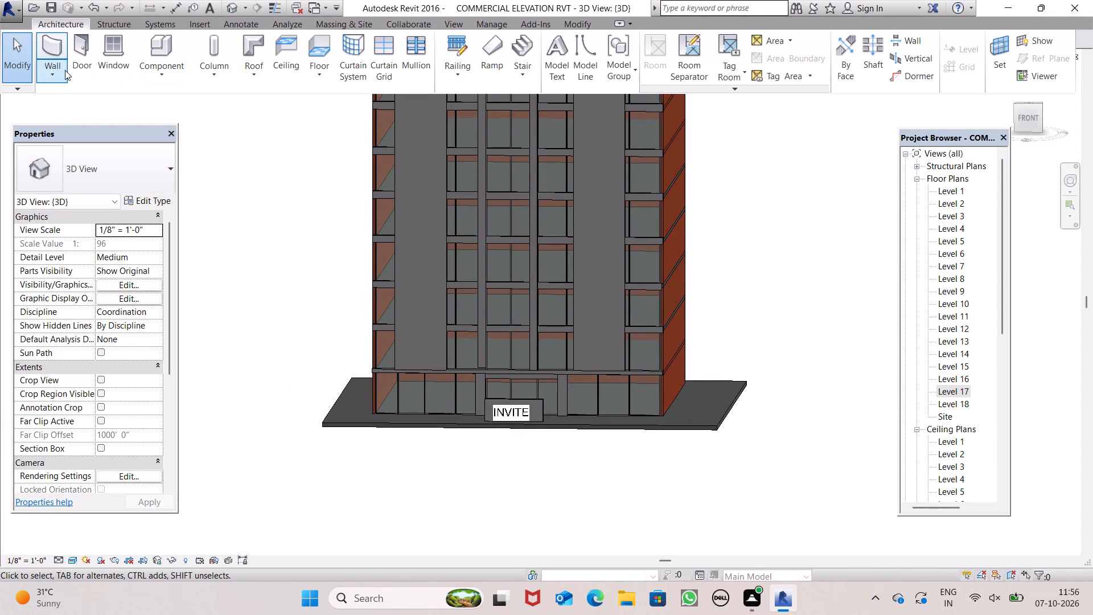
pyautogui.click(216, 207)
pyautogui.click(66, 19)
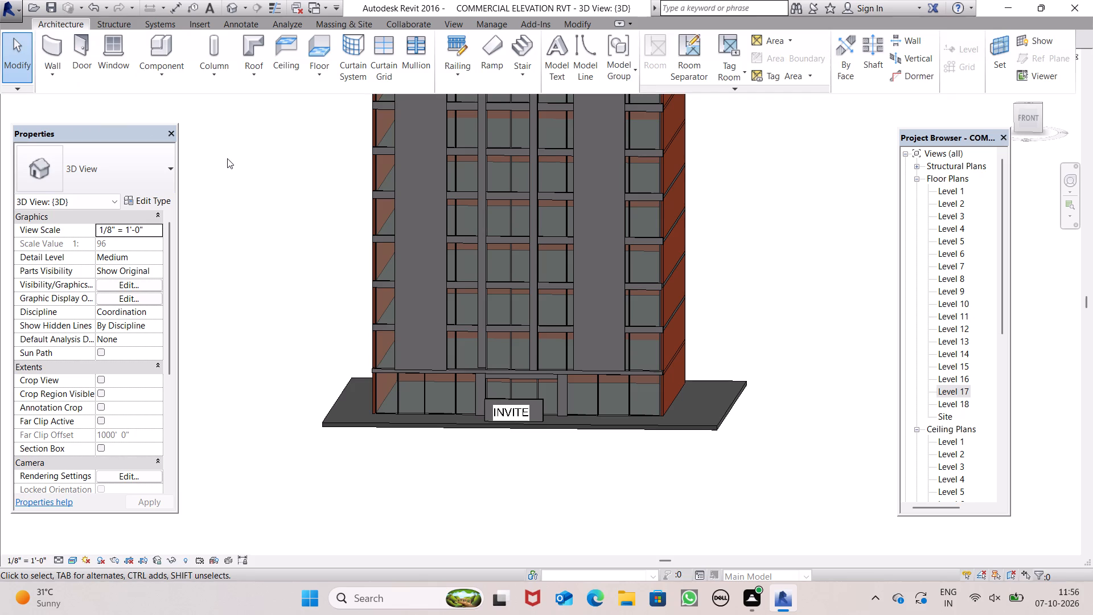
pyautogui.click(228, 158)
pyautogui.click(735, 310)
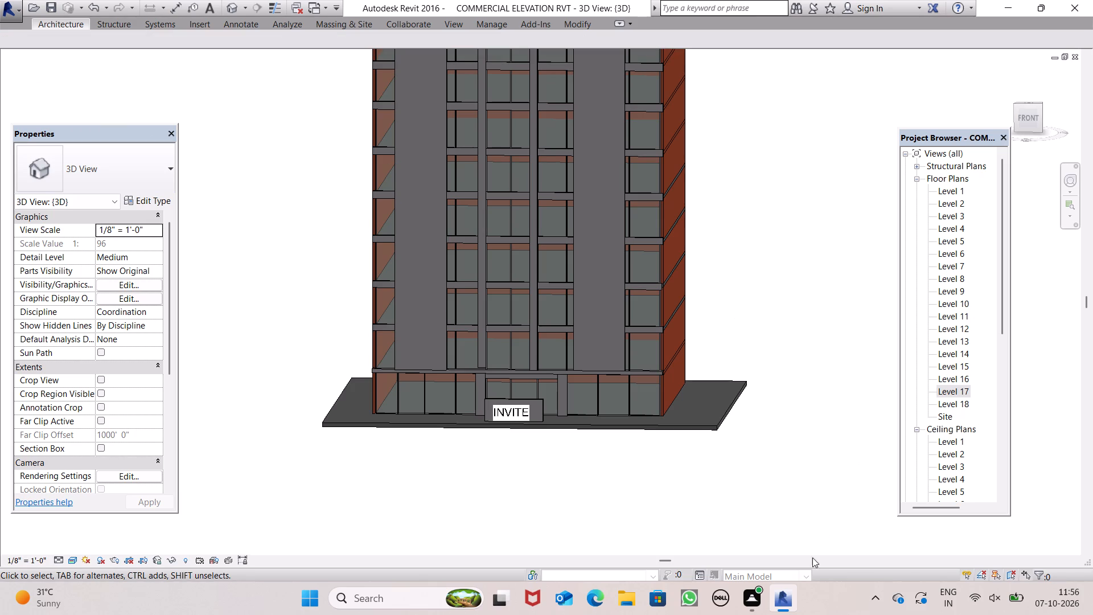
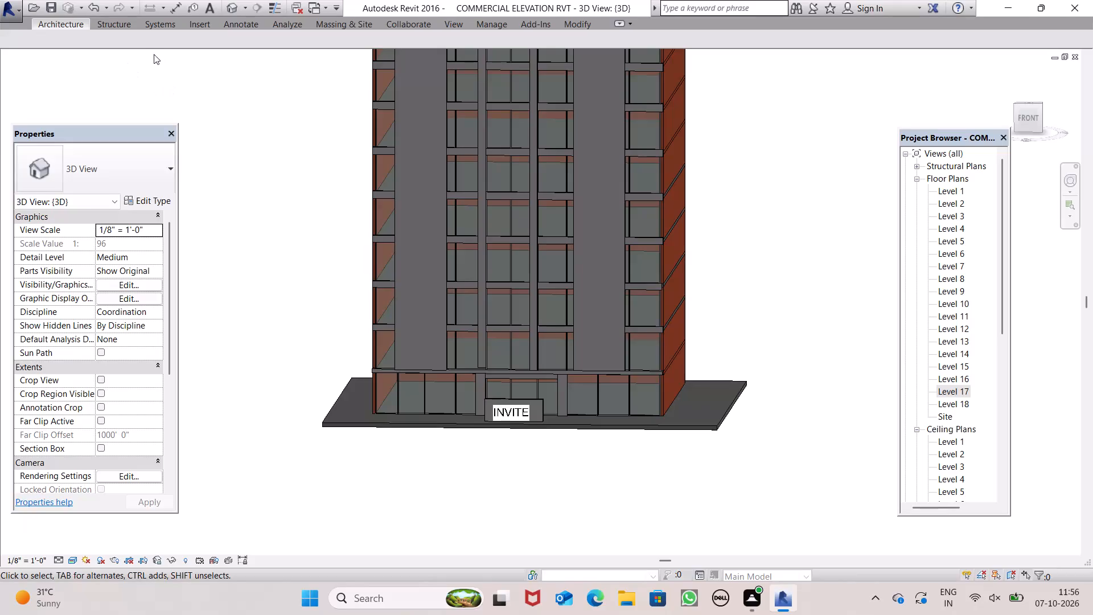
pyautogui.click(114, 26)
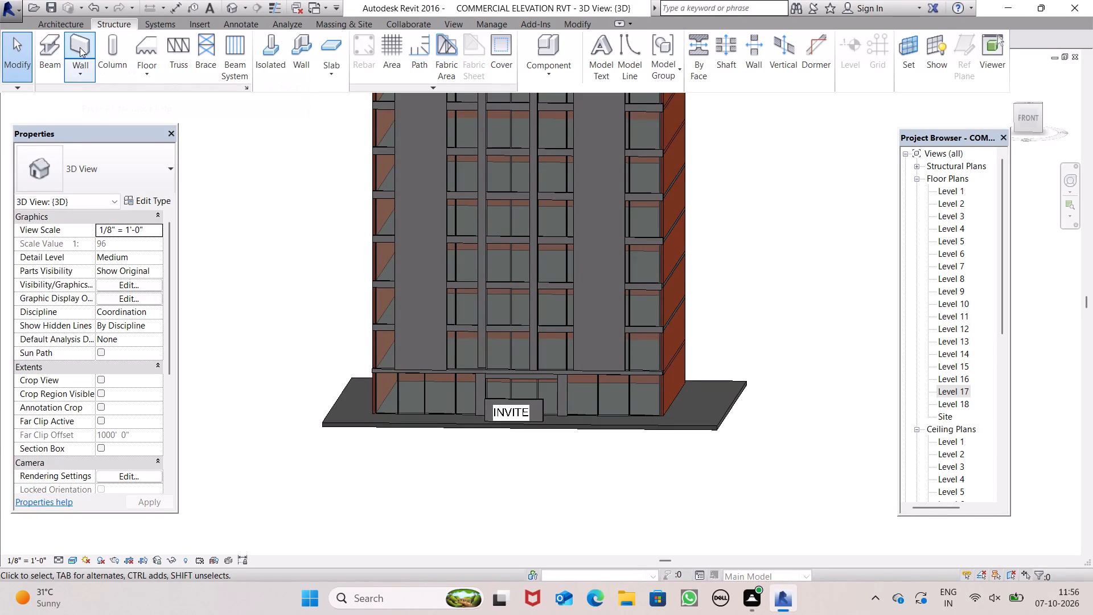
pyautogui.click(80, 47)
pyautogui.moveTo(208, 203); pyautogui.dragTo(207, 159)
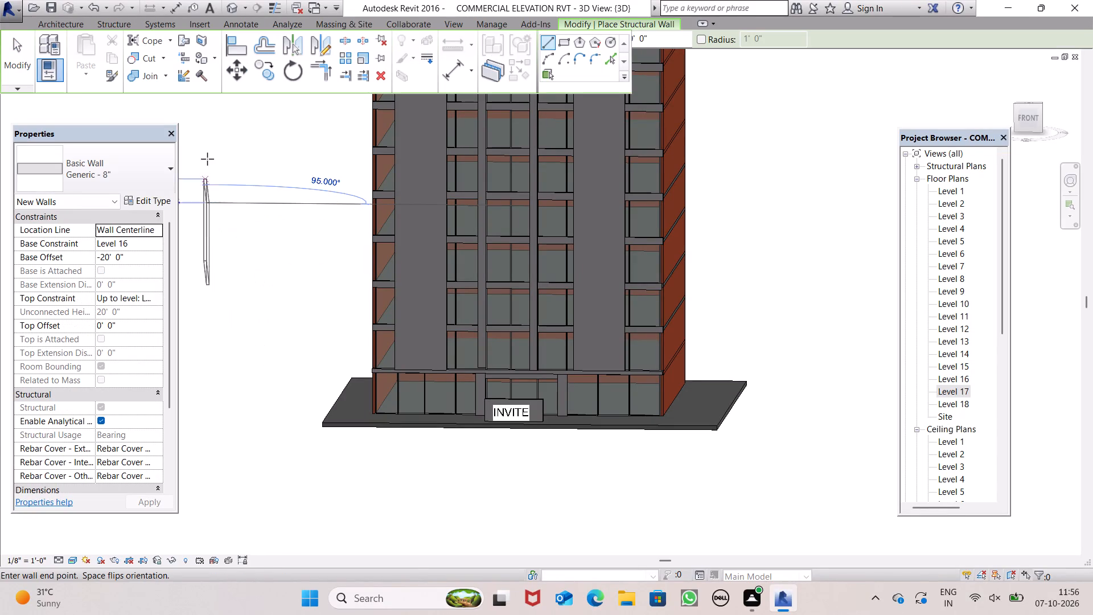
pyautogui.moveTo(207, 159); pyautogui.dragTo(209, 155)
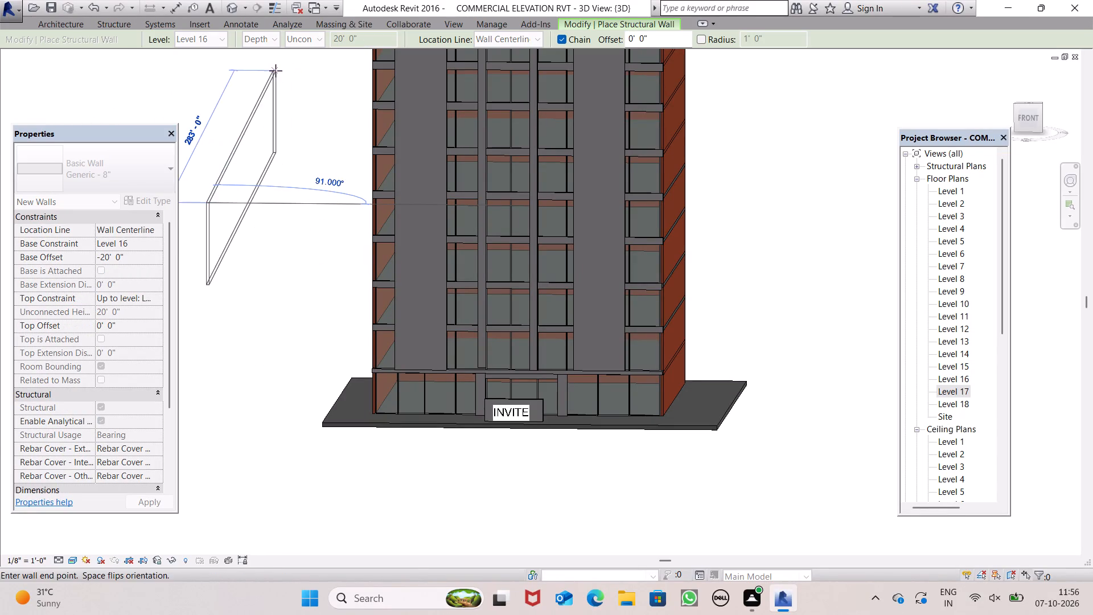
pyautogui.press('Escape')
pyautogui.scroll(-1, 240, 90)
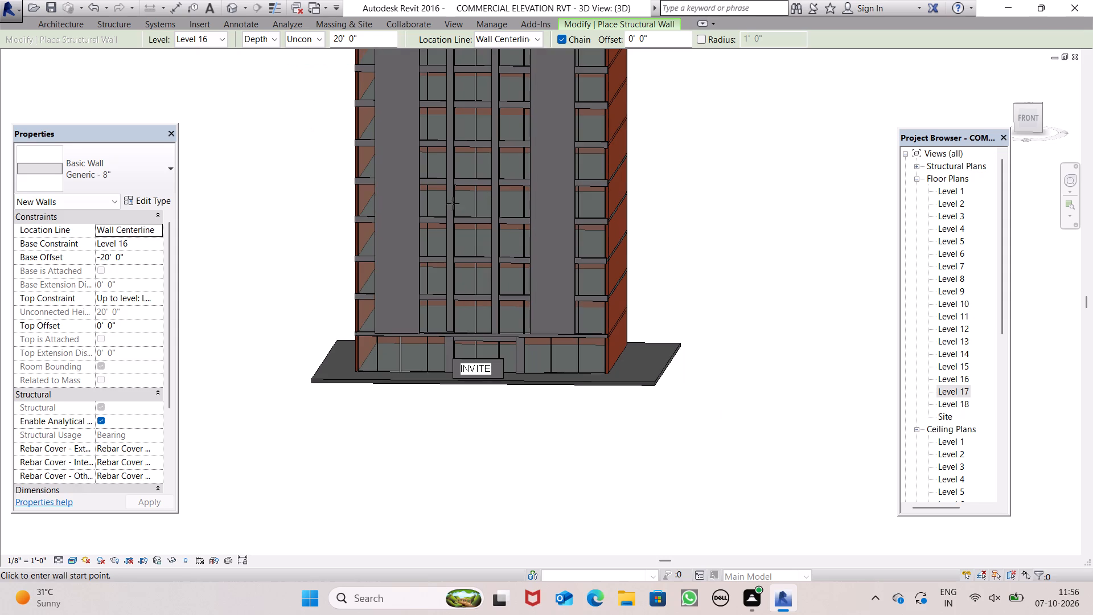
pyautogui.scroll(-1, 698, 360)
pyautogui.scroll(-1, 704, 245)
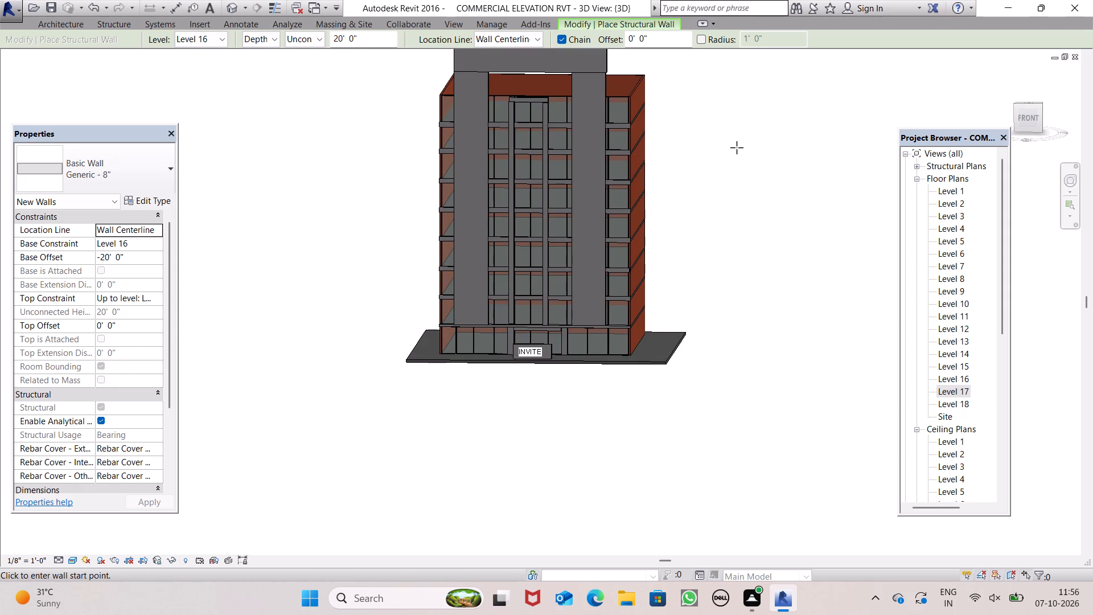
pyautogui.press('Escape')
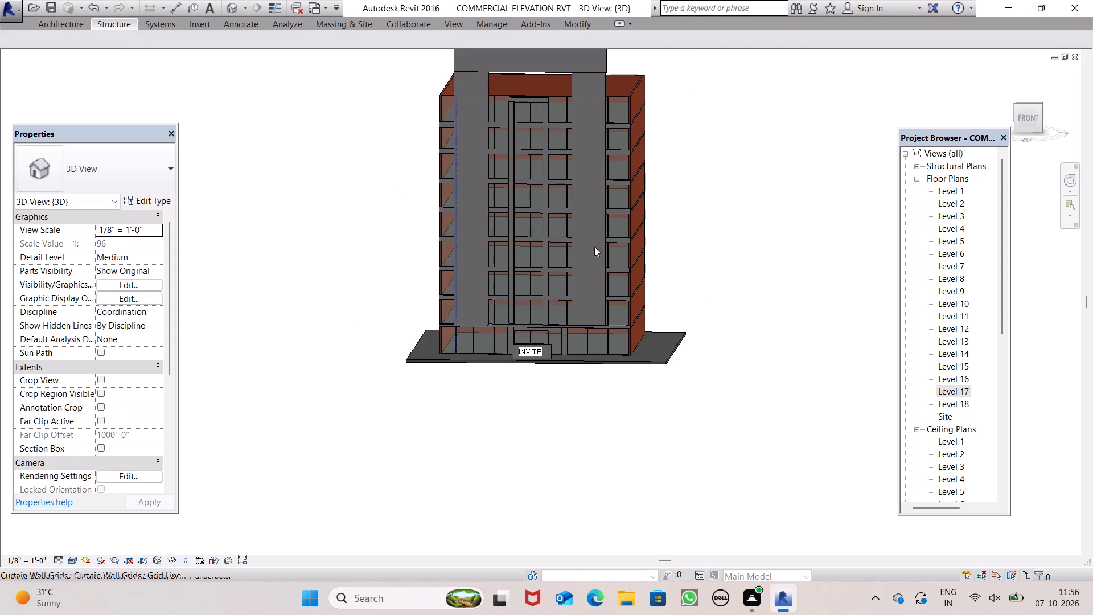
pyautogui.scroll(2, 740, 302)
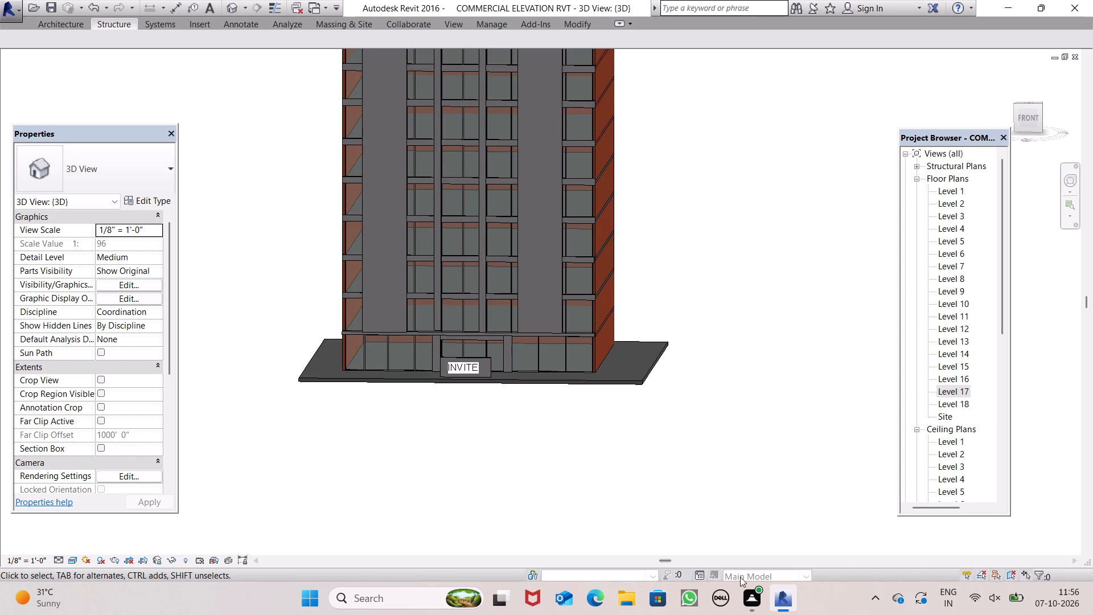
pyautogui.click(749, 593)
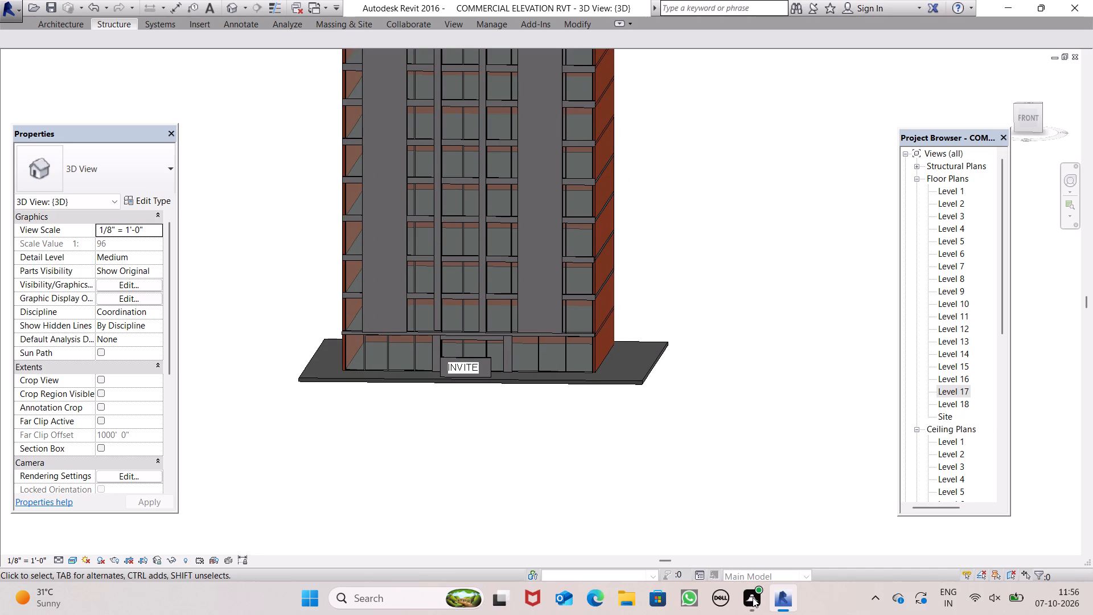